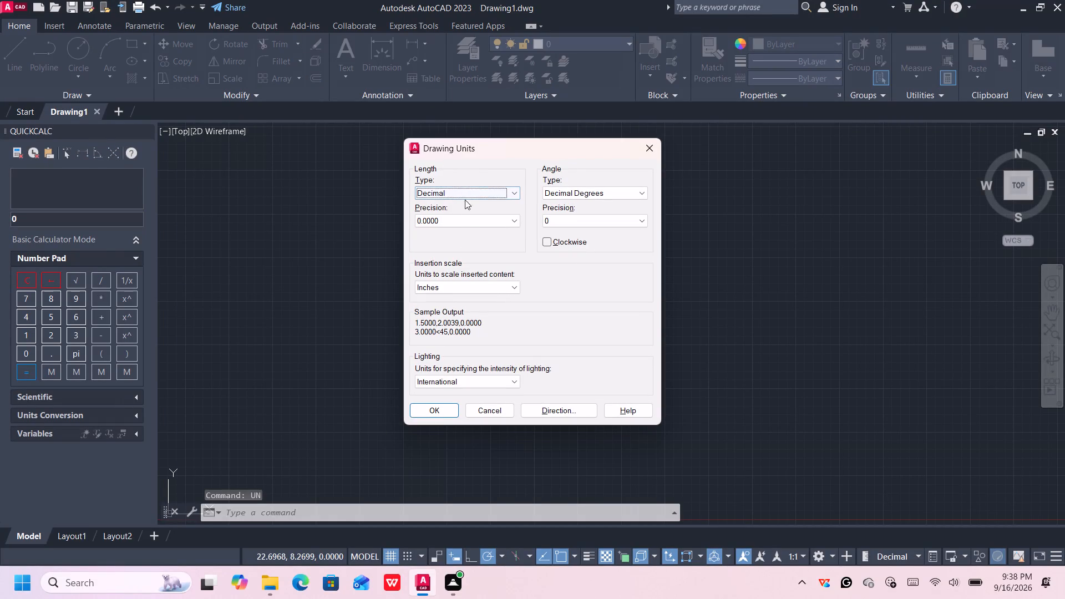
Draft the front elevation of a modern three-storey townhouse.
Set the drawing's length units to Engineering with a precision of 0'-0.0".
{"action": "left_click", "coordinate": [468, 192]}
{"action": "left_click", "coordinate": [457, 221]}
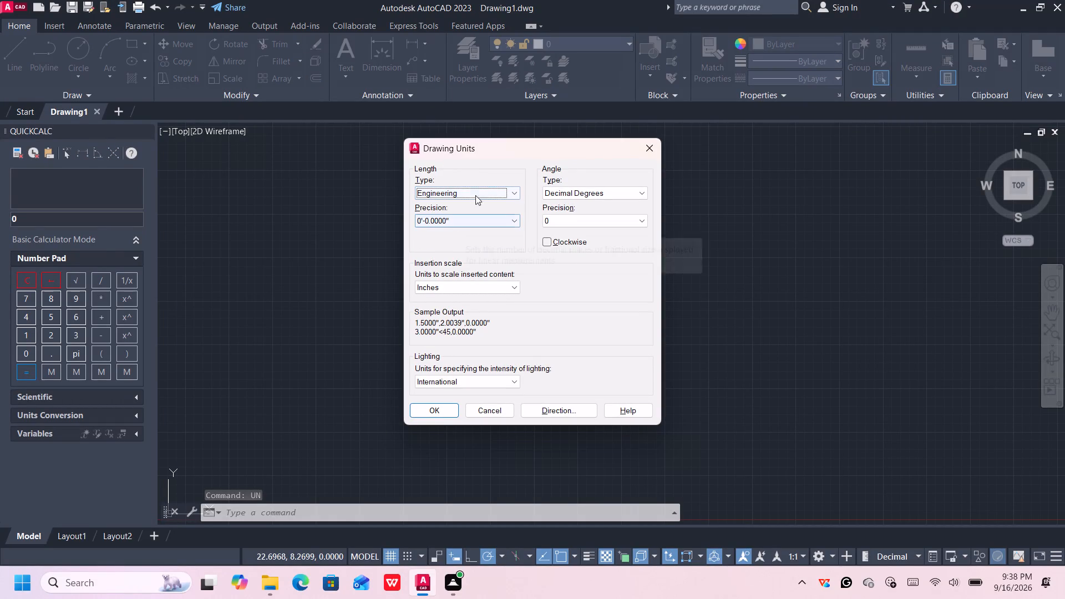
{"action": "left_click", "coordinate": [457, 220]}
{"action": "left_click", "coordinate": [443, 241]}
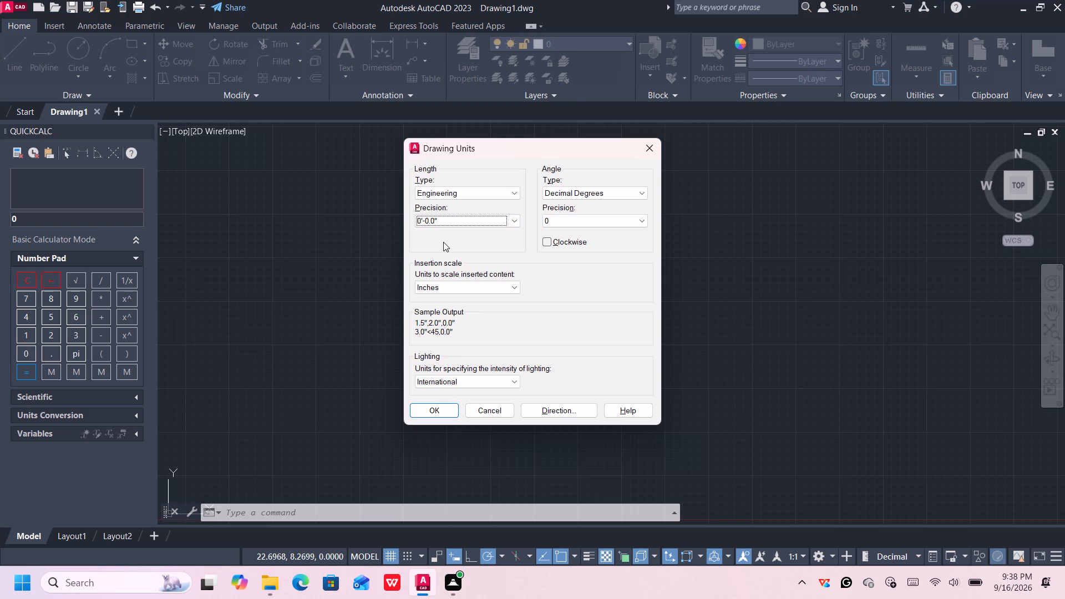
{"action": "left_click", "coordinate": [435, 410]}
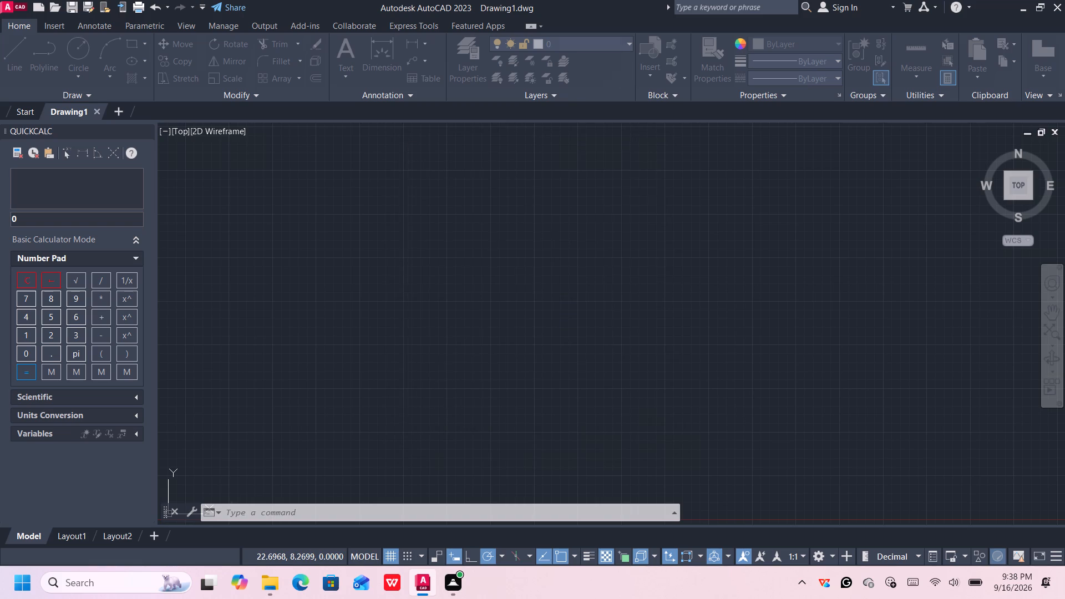
Modify the Standard dimension style so its primary linear units use Engineering format with 0'-0.0" precision.
{"action": "key", "text": "d"}
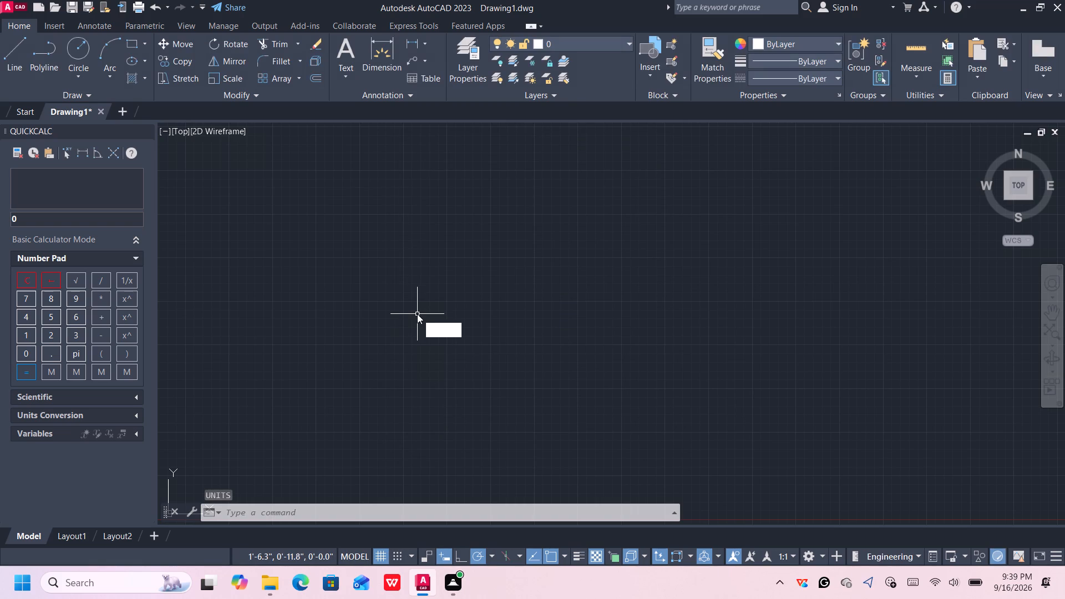
{"action": "key", "text": "apostrophe"}
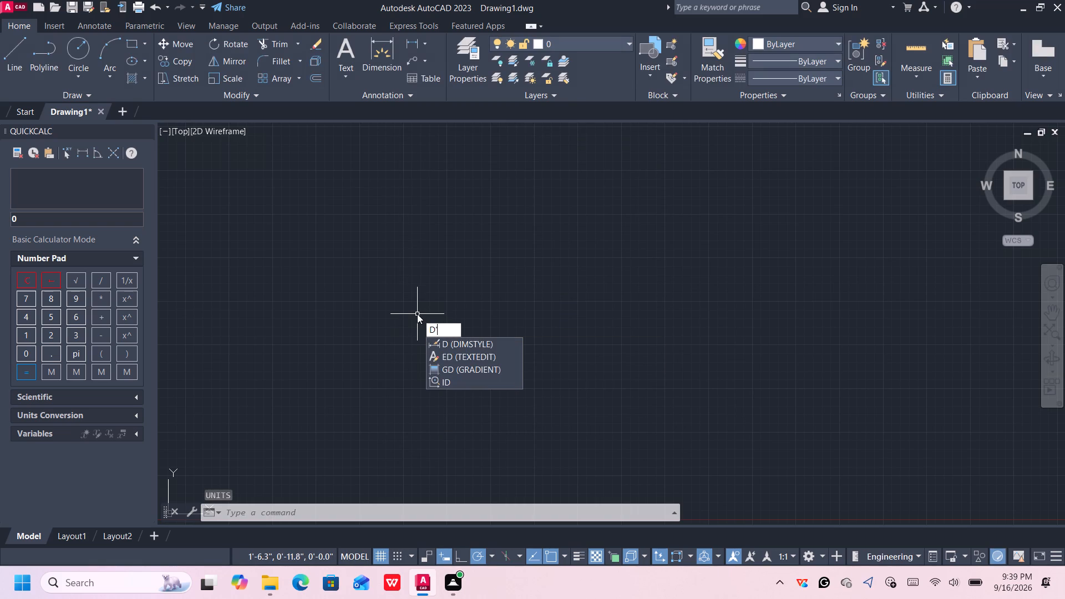
{"action": "key", "text": "BackSpace"}
{"action": "key", "text": "Return"}
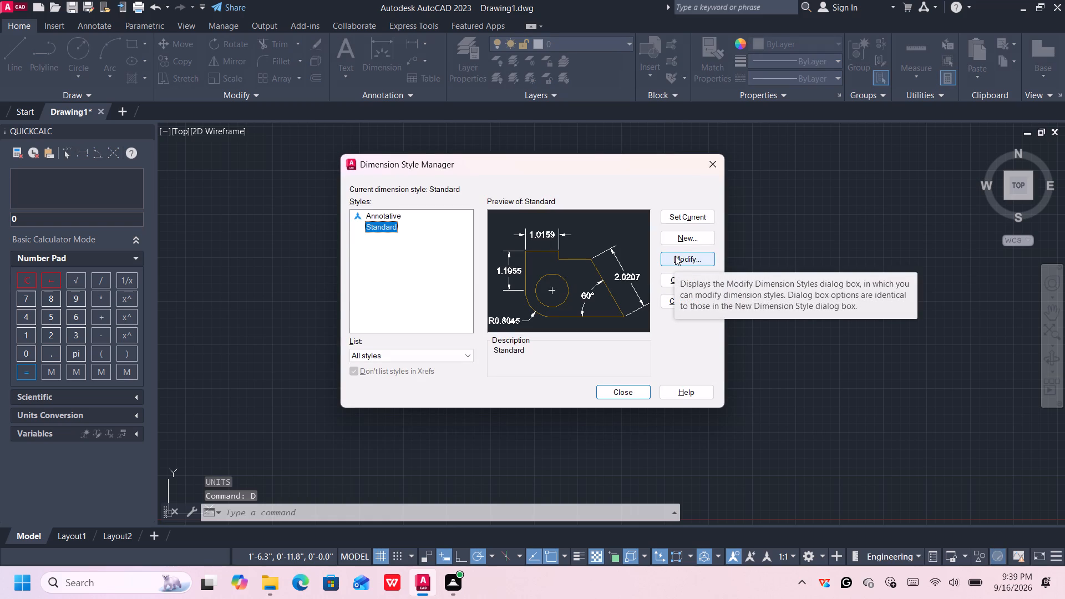
{"action": "left_click", "coordinate": [677, 260]}
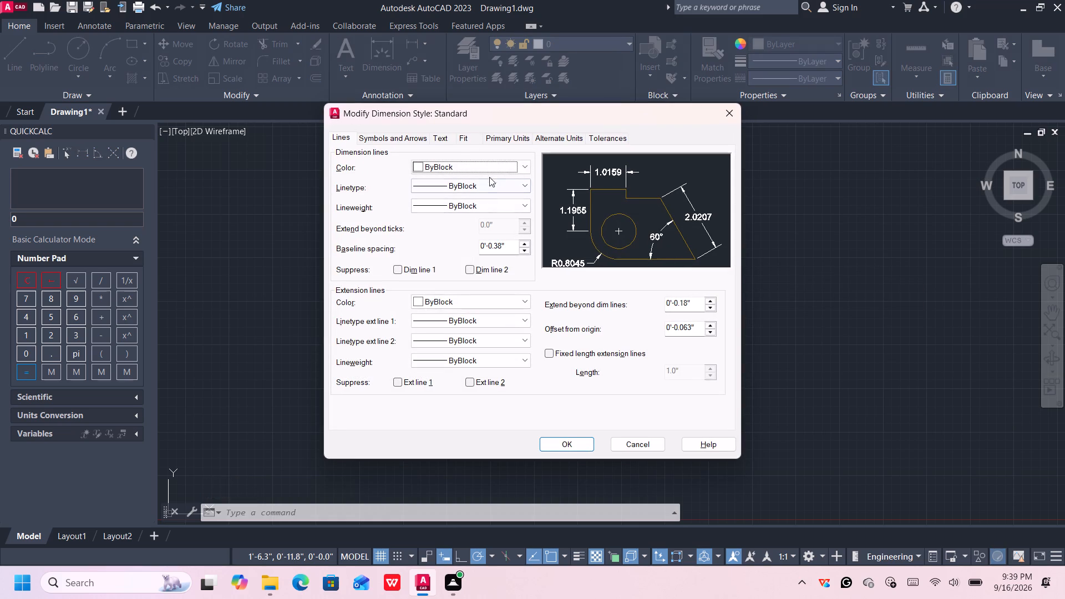
{"action": "left_click", "coordinate": [493, 136]}
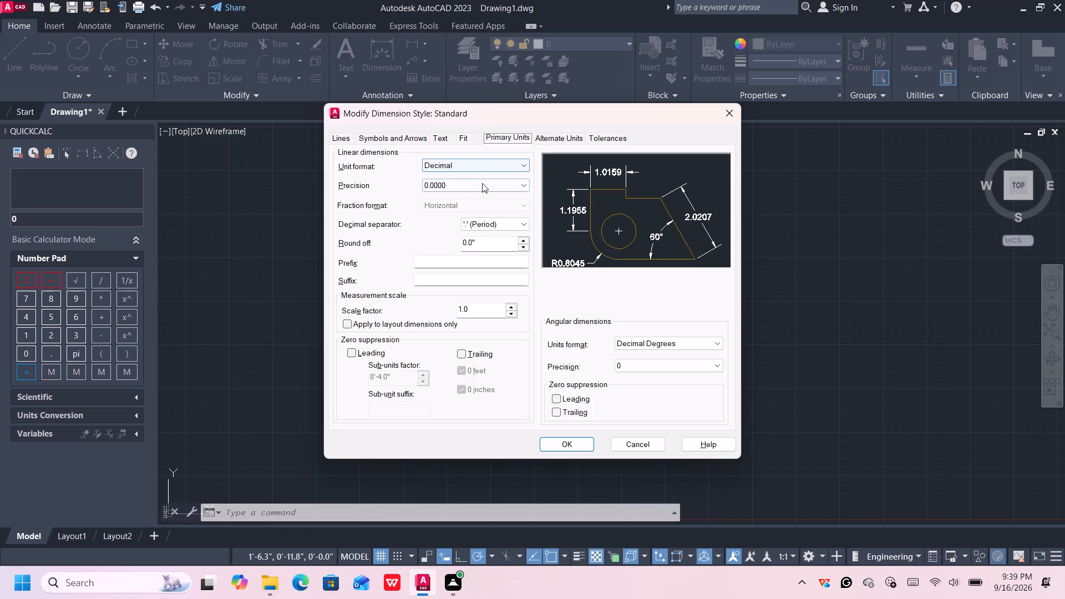
{"action": "left_click", "coordinate": [487, 165]}
{"action": "left_click", "coordinate": [475, 193]}
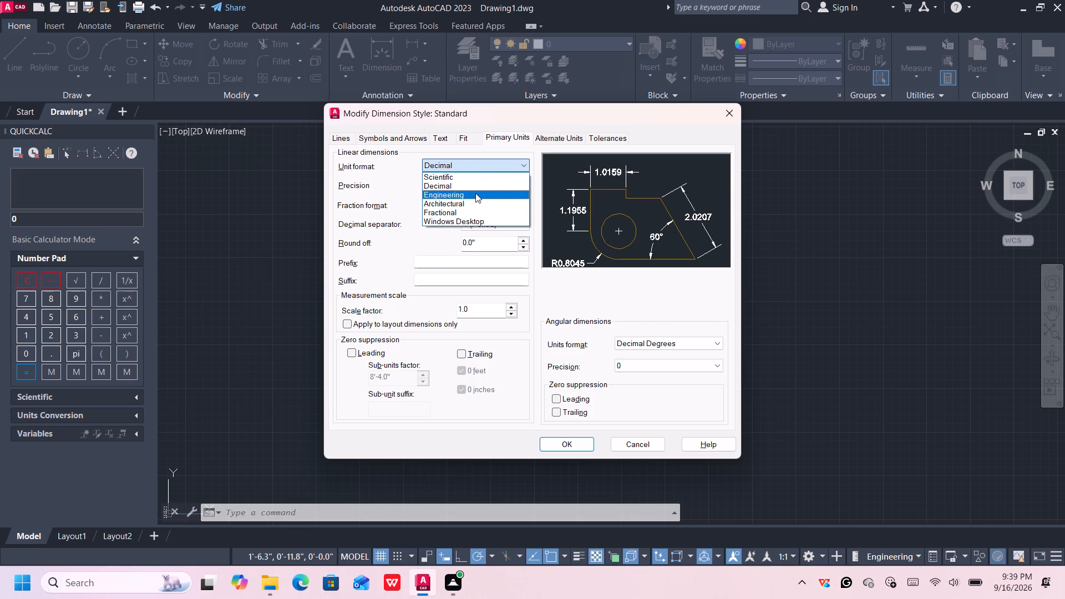
{"action": "left_click", "coordinate": [478, 188]}
{"action": "left_click", "coordinate": [467, 206]}
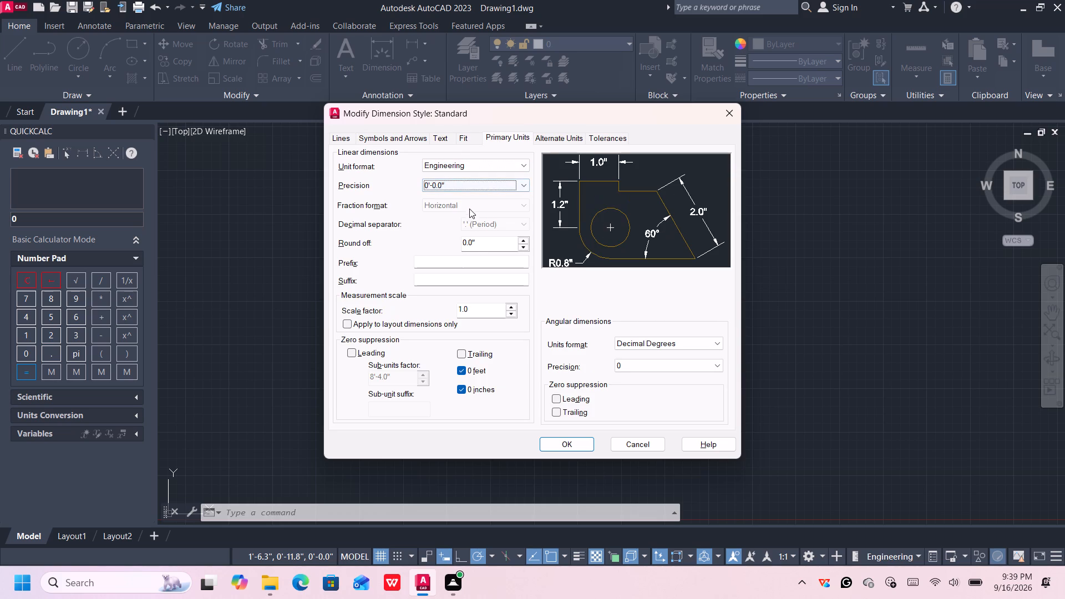
{"action": "left_click", "coordinate": [562, 447]}
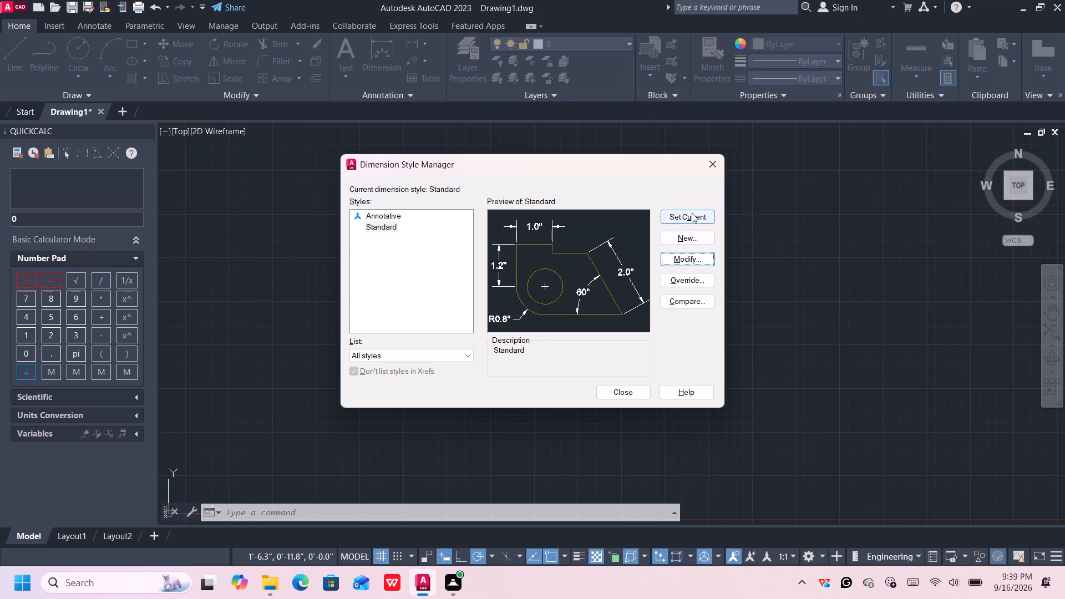
{"action": "left_click", "coordinate": [632, 391]}
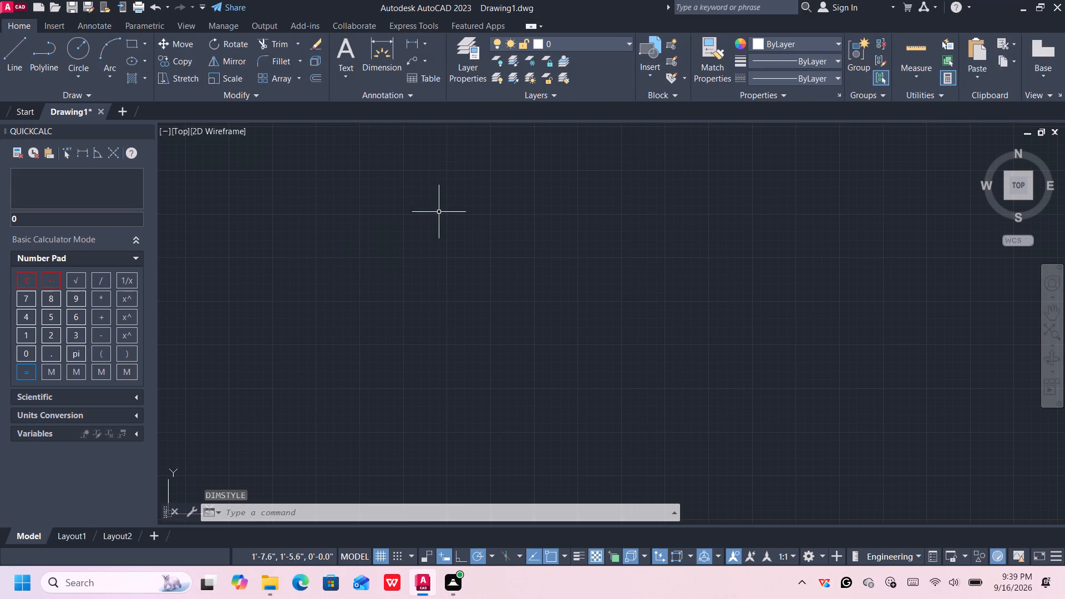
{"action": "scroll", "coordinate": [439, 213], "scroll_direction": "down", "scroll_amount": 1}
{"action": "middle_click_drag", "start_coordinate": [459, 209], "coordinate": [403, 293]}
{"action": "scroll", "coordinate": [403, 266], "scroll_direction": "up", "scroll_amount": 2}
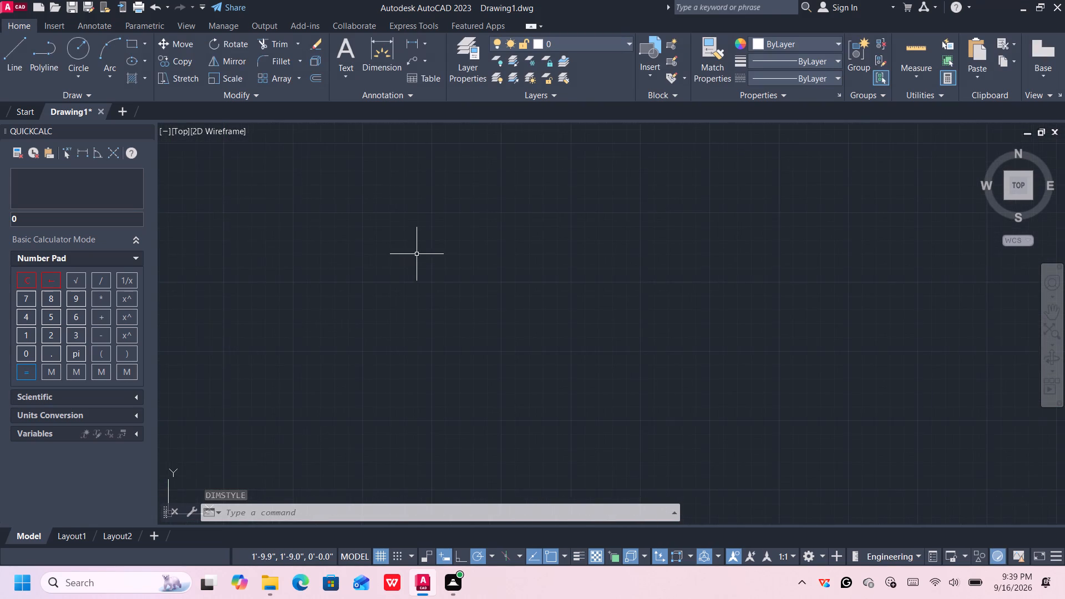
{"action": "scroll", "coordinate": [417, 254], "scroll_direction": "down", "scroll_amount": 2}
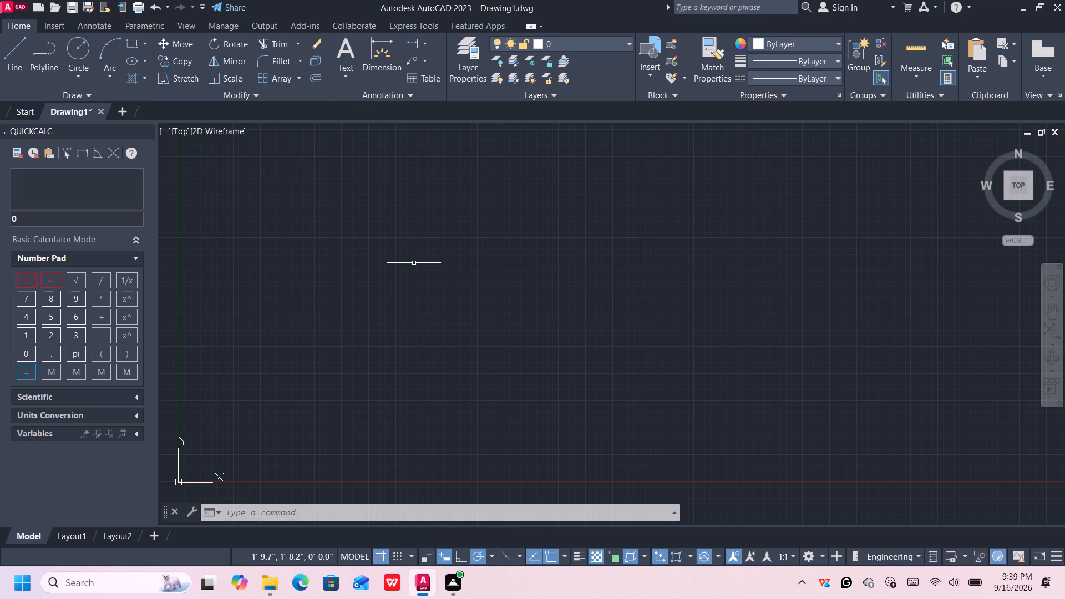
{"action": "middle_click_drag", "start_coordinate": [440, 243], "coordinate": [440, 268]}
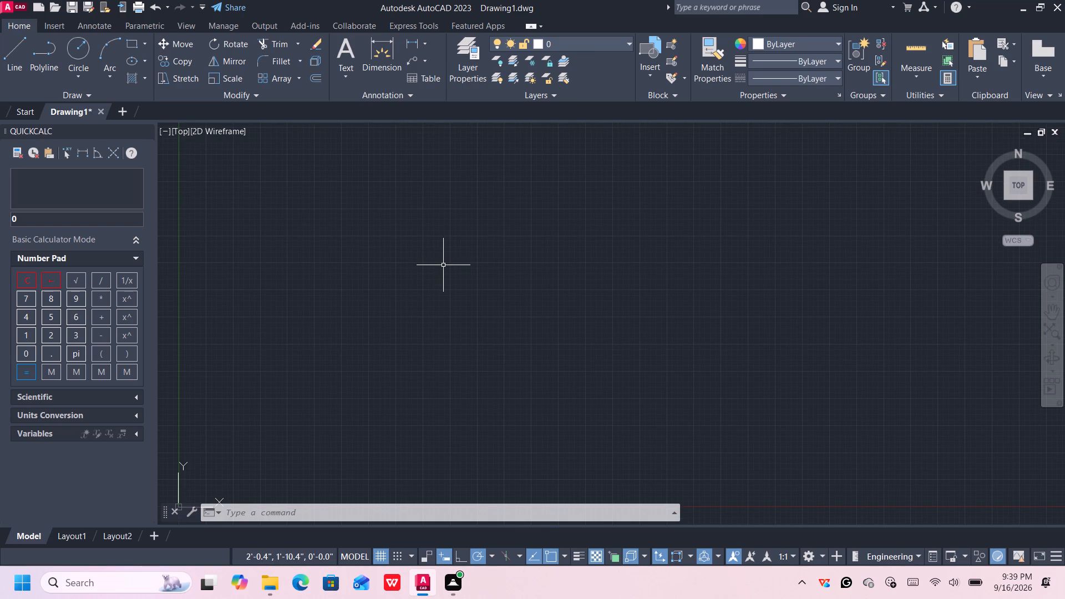
Save the drawing as "town house" in the town house folder inside the desktop folder furi.
{"action": "key", "text": "ctrl+s"}
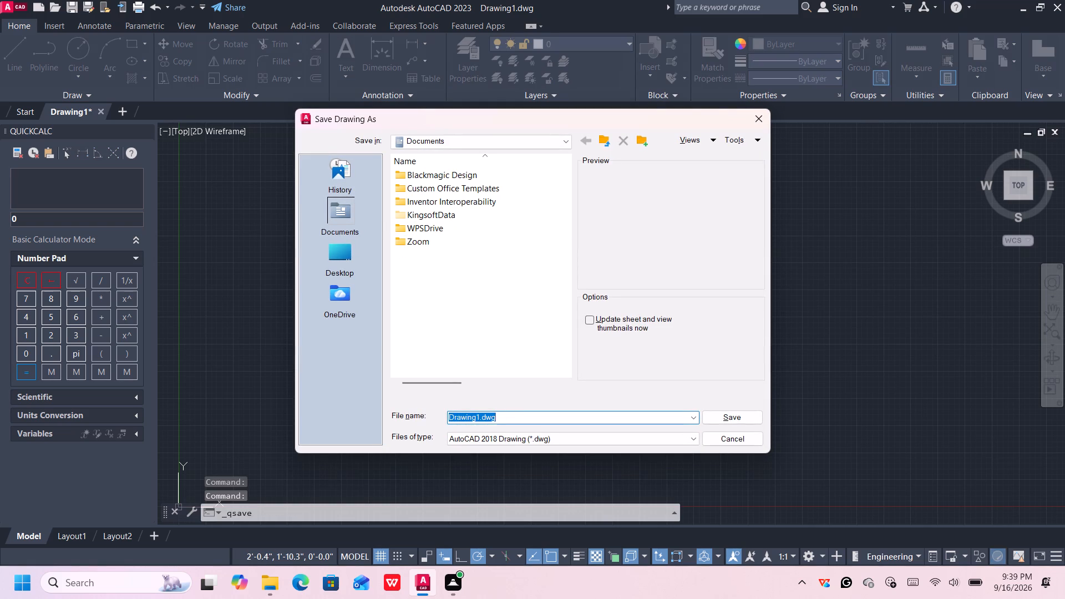
{"action": "key", "text": "BackSpace"}
{"action": "type", "text": "to"}
{"action": "type", "text": "wm"}
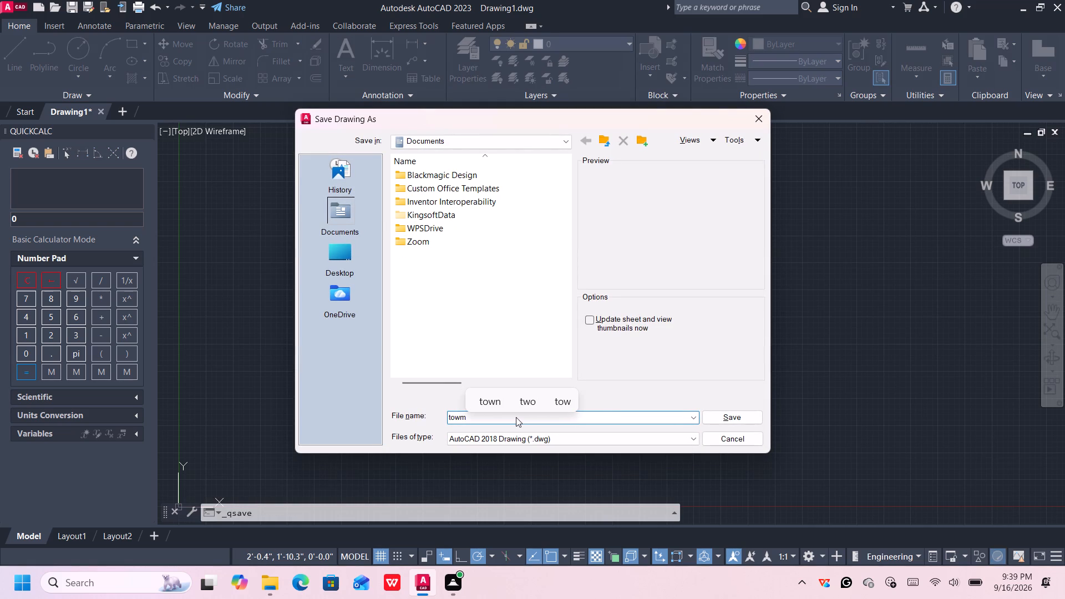
{"action": "key", "text": "BackSpace"}
{"action": "type", "text": "n"}
{"action": "key", "text": "space"}
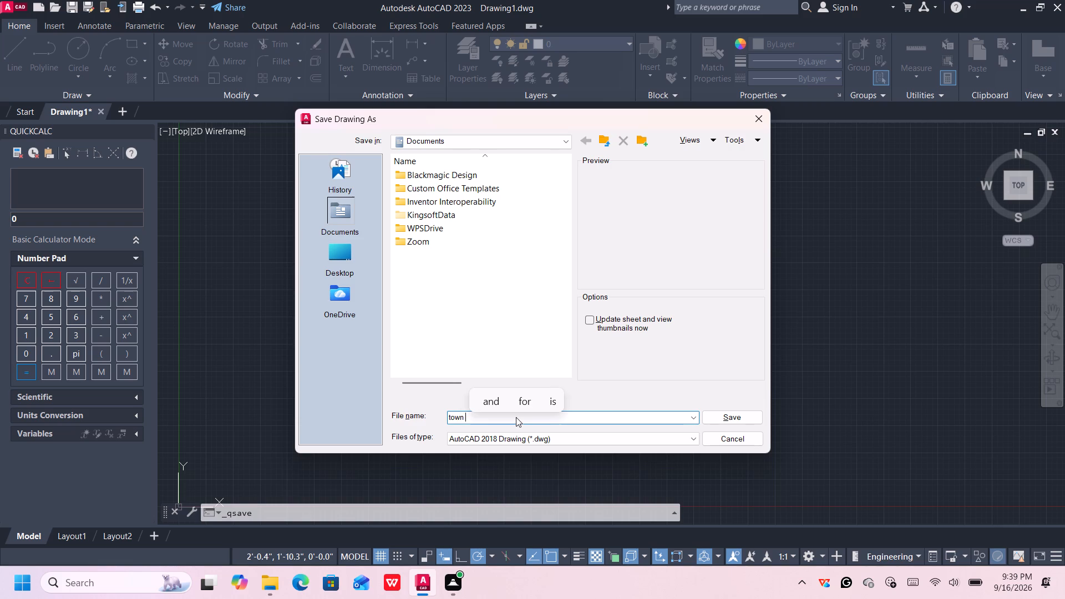
{"action": "key", "text": "g"}
{"action": "key", "text": "BackSpace"}
{"action": "type", "text": "house"}
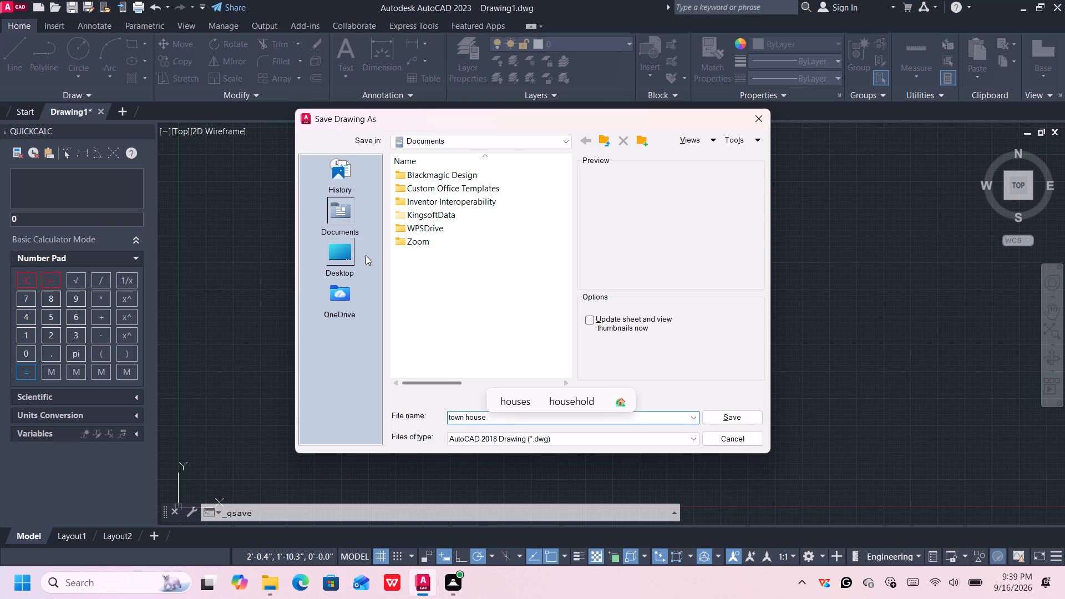
{"action": "double_click", "coordinate": [345, 258]}
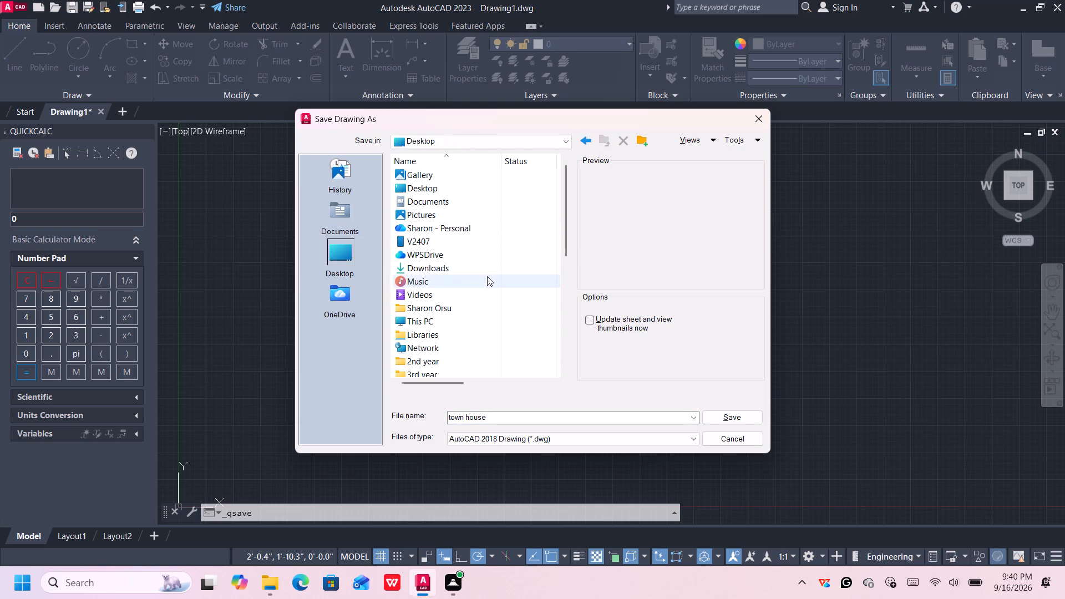
{"action": "scroll", "coordinate": [482, 285], "scroll_direction": "down", "scroll_amount": 4}
{"action": "double_click", "coordinate": [459, 321]}
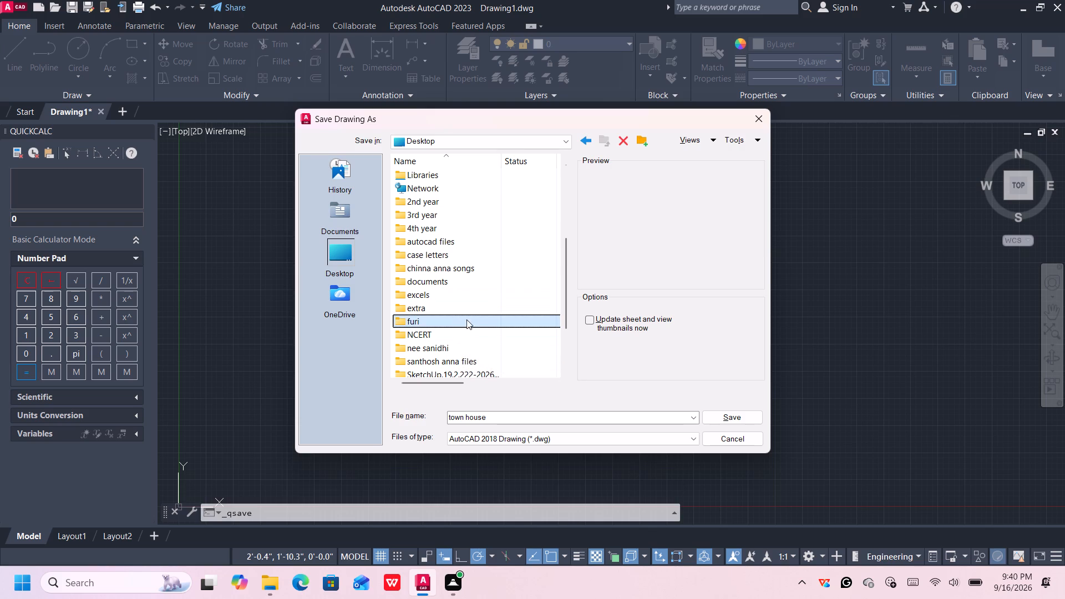
{"action": "double_click", "coordinate": [481, 319]}
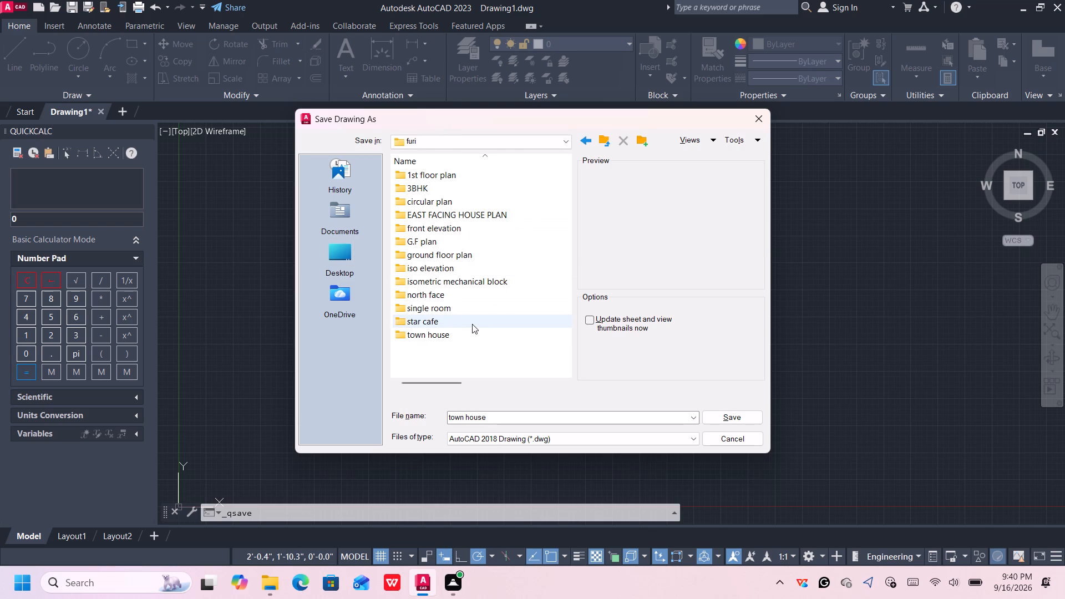
{"action": "double_click", "coordinate": [473, 334]}
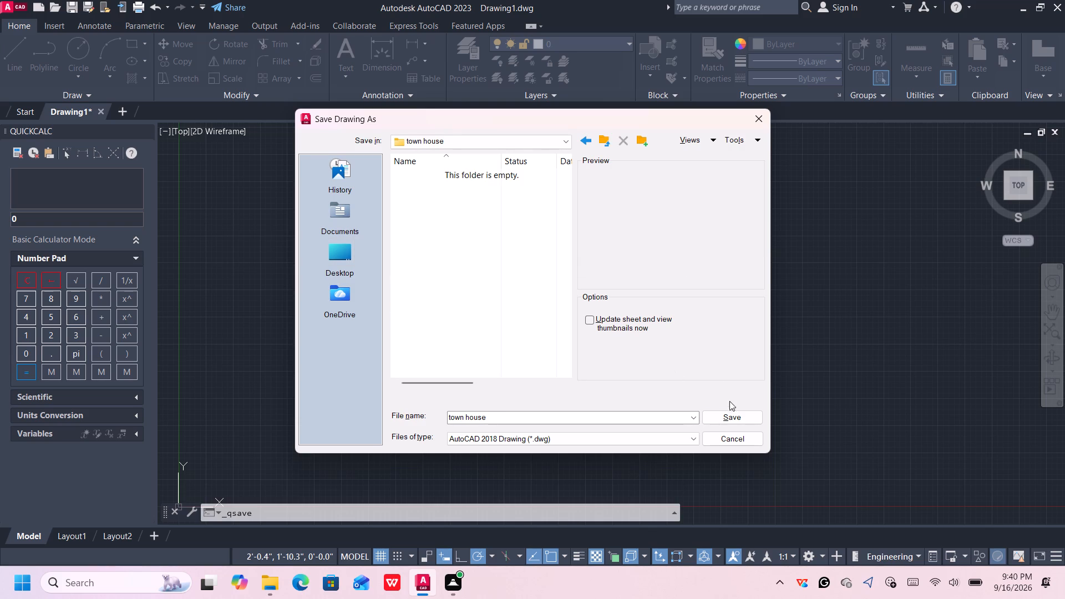
{"action": "left_click", "coordinate": [732, 413]}
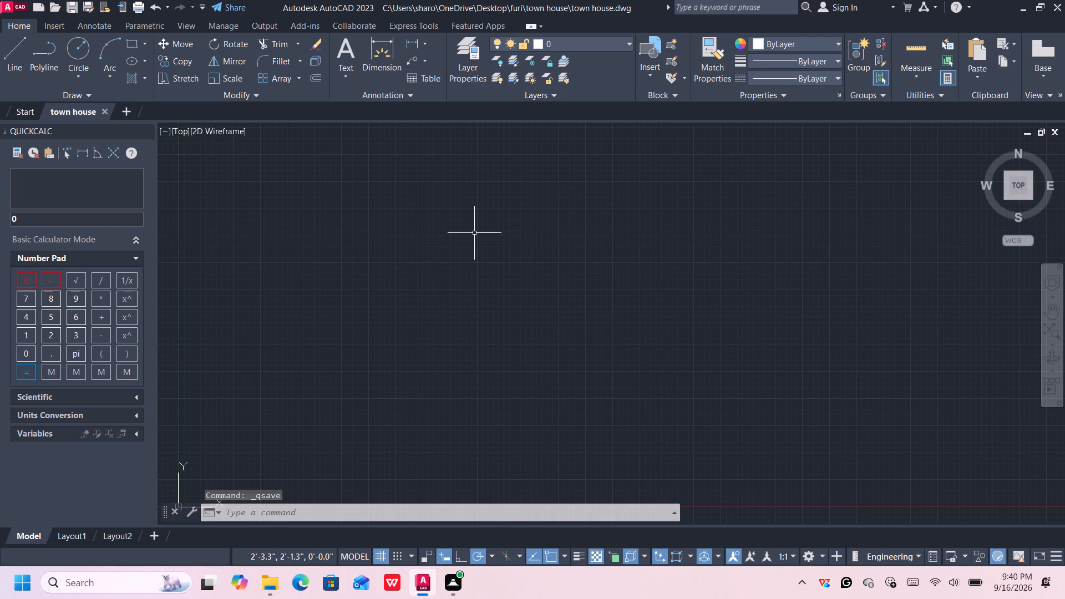
Dismiss the notice about accessing and editing DWGs anywhere.
{"action": "scroll", "coordinate": [566, 258], "scroll_direction": "down", "scroll_amount": 1}
{"action": "scroll", "coordinate": [561, 271], "scroll_direction": "up", "scroll_amount": 1}
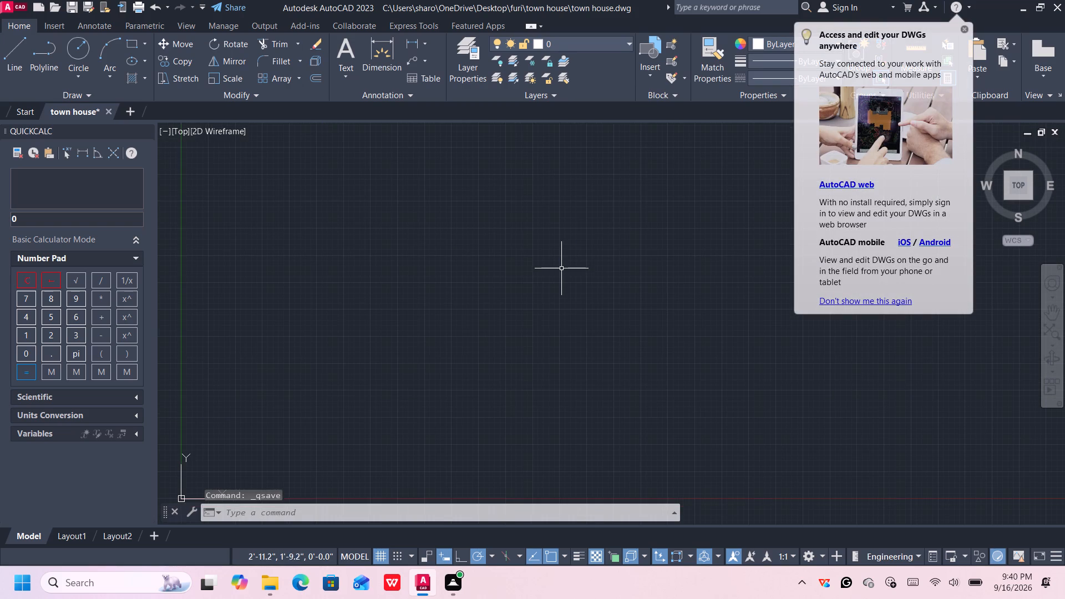
{"action": "middle_click_drag", "start_coordinate": [561, 267], "coordinate": [530, 251]}
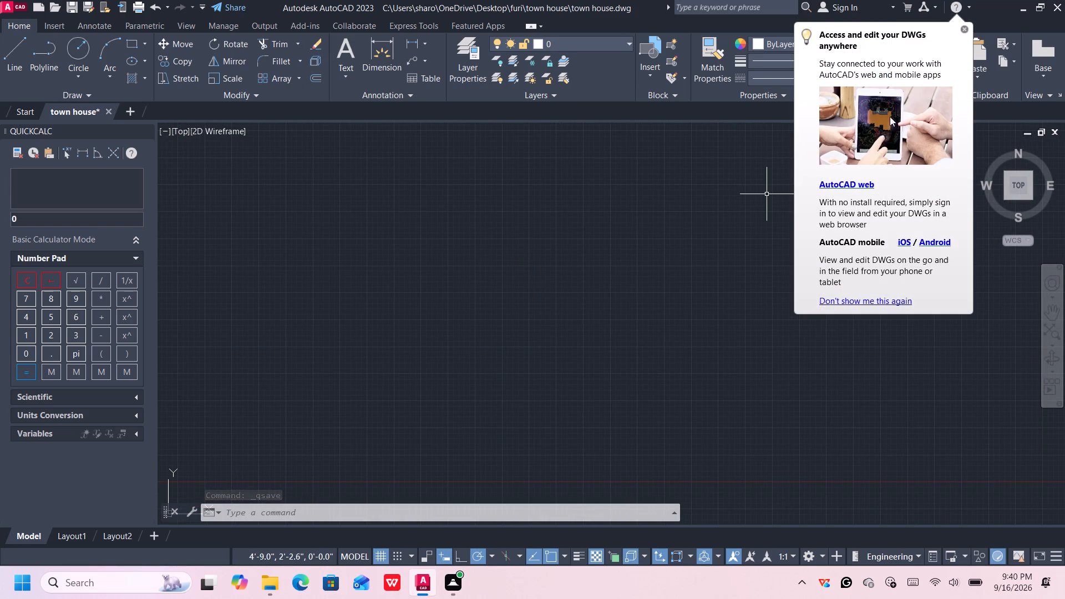
{"action": "left_click", "coordinate": [967, 31]}
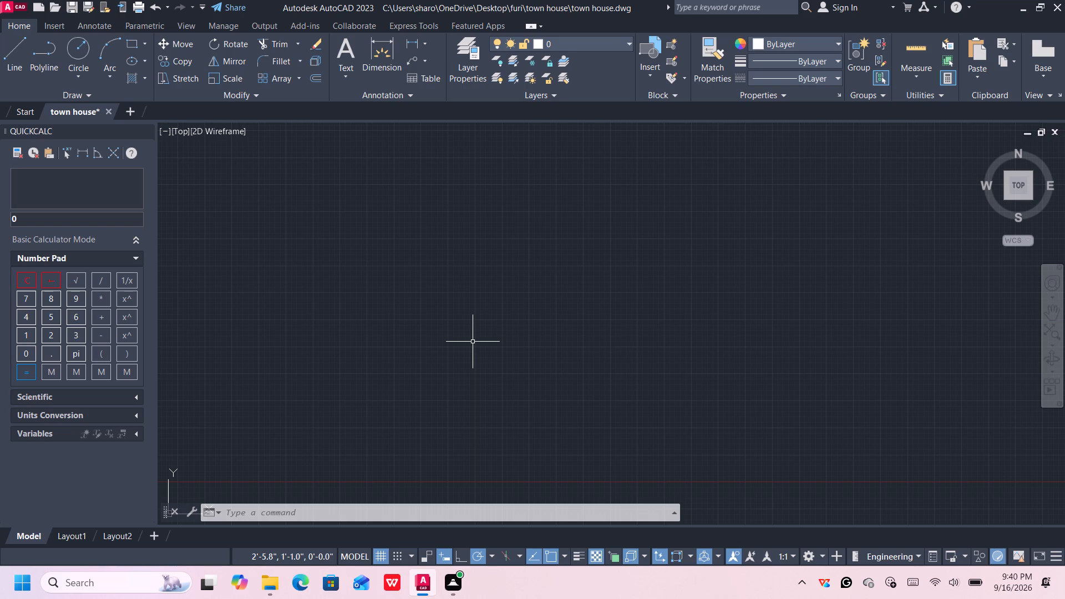
Start the outline with the Line tool by drawing a 1' vertical segment straight up in empty space.
{"action": "key", "text": "l"}
{"action": "key", "text": "Return"}
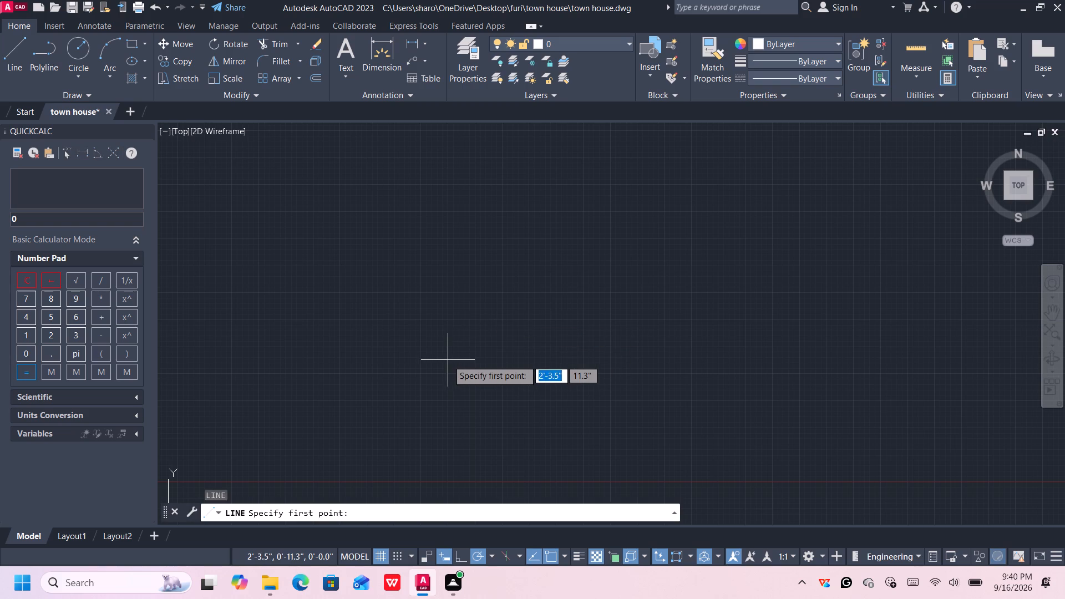
{"action": "left_click", "coordinate": [387, 413]}
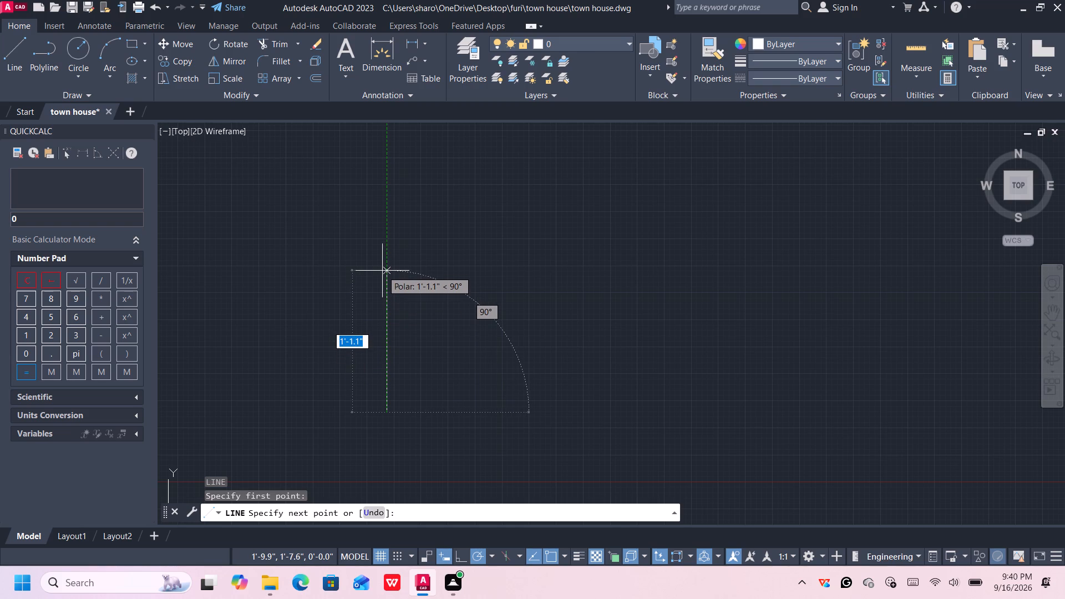
{"action": "type", "text": "1'"}
{"action": "key", "text": "Return"}
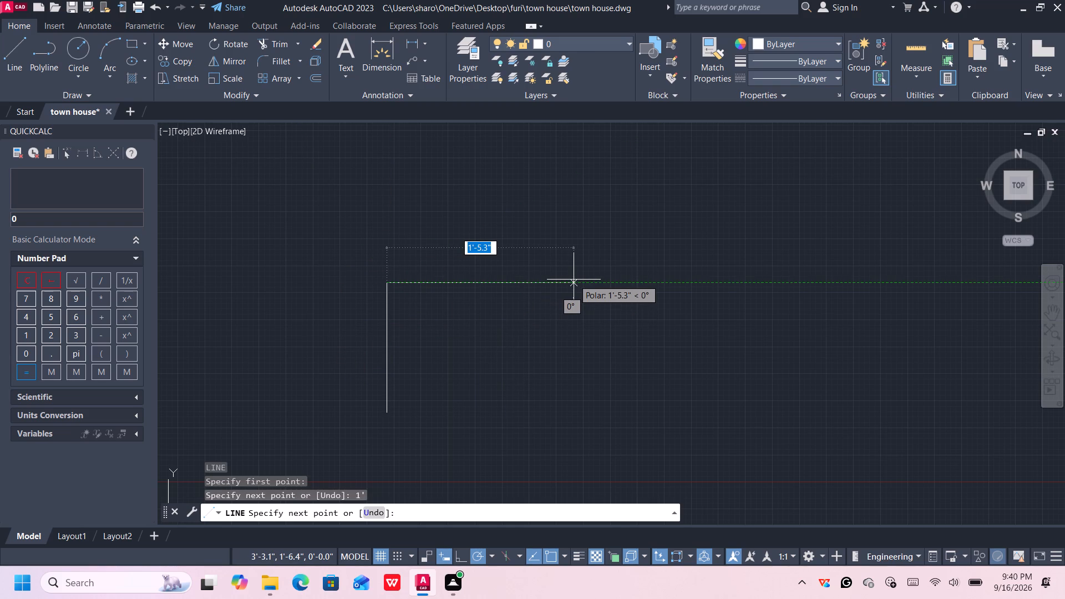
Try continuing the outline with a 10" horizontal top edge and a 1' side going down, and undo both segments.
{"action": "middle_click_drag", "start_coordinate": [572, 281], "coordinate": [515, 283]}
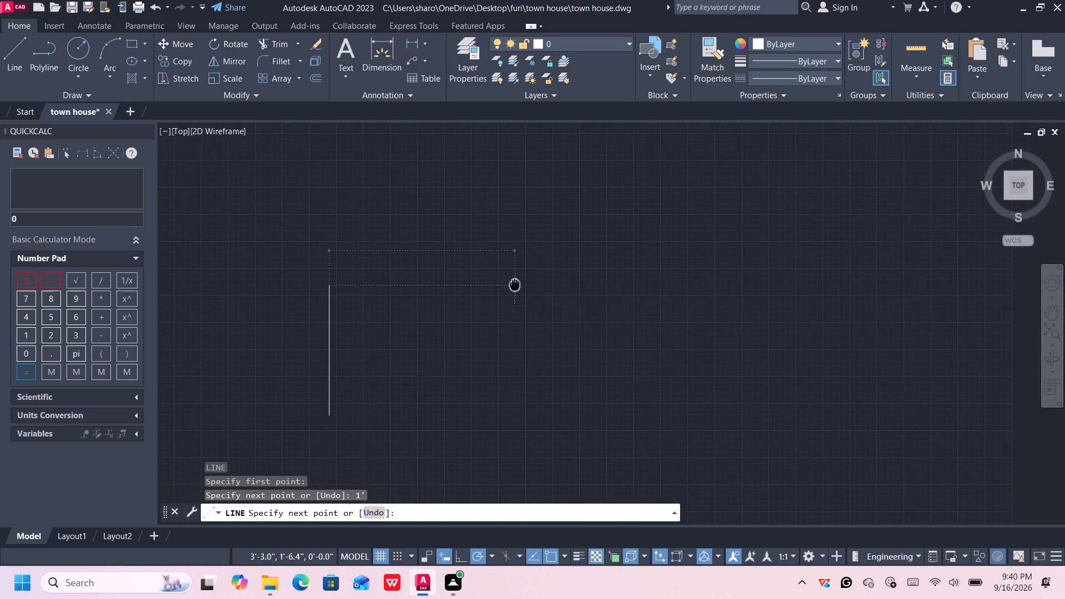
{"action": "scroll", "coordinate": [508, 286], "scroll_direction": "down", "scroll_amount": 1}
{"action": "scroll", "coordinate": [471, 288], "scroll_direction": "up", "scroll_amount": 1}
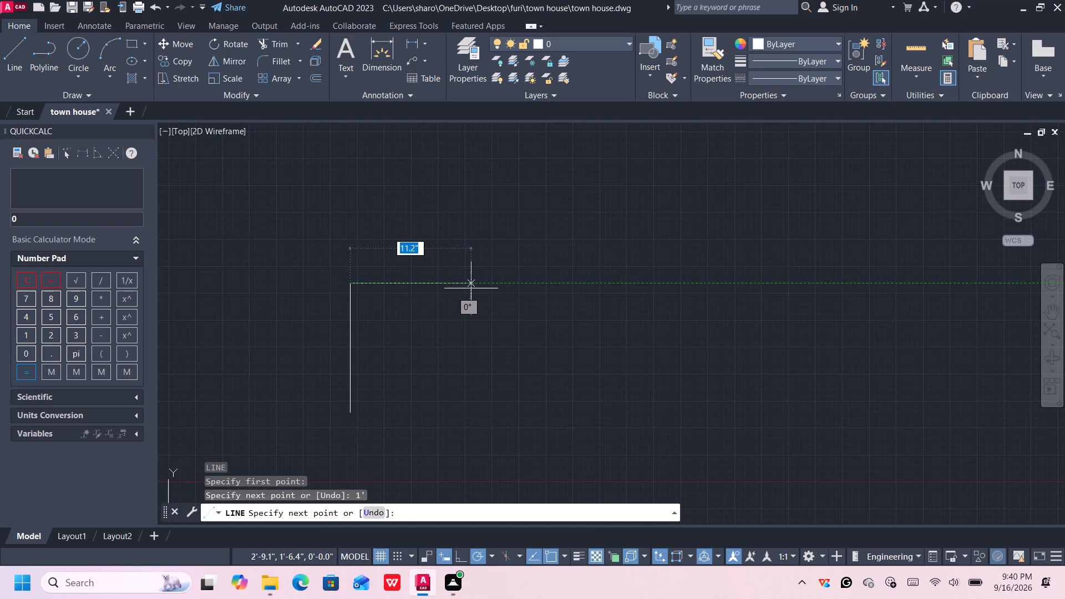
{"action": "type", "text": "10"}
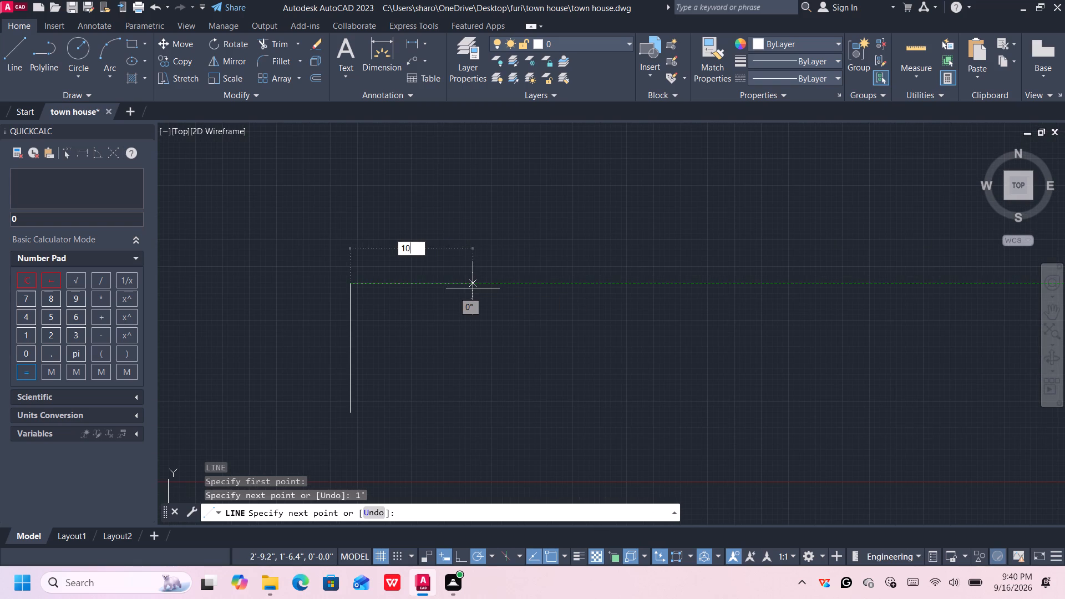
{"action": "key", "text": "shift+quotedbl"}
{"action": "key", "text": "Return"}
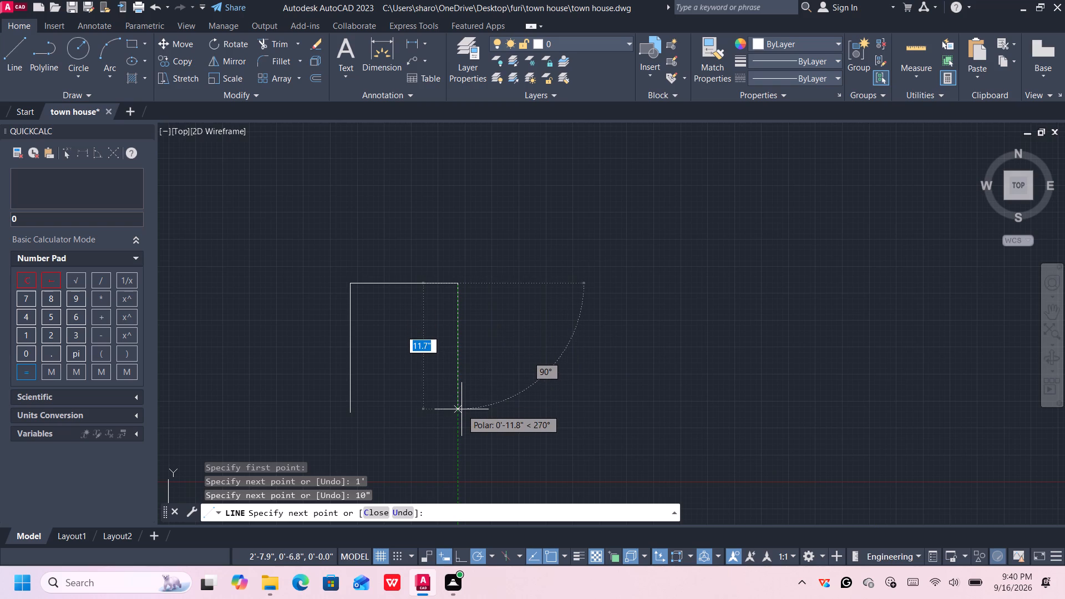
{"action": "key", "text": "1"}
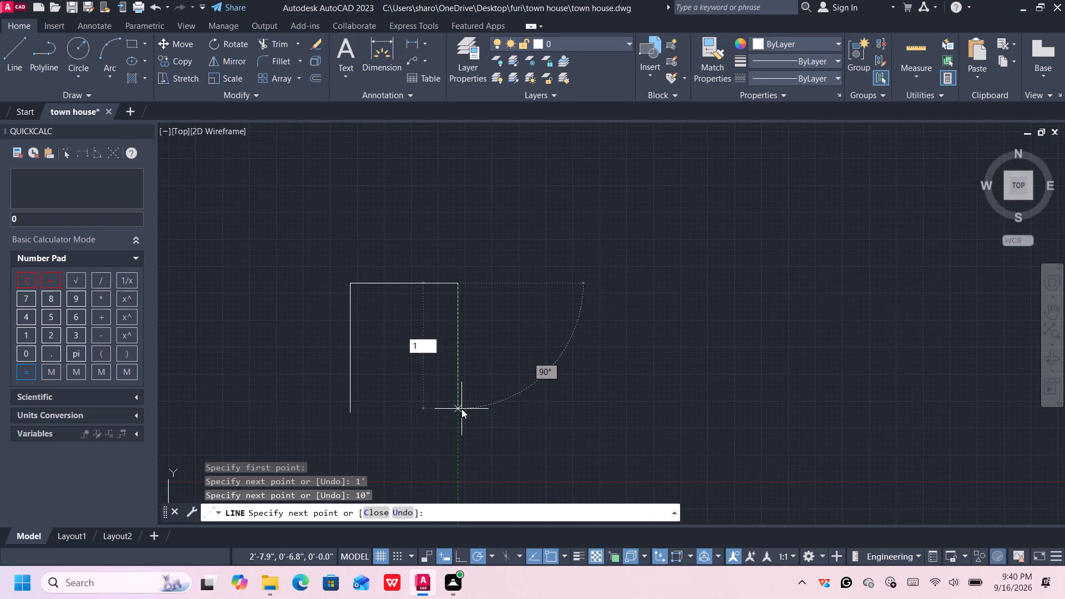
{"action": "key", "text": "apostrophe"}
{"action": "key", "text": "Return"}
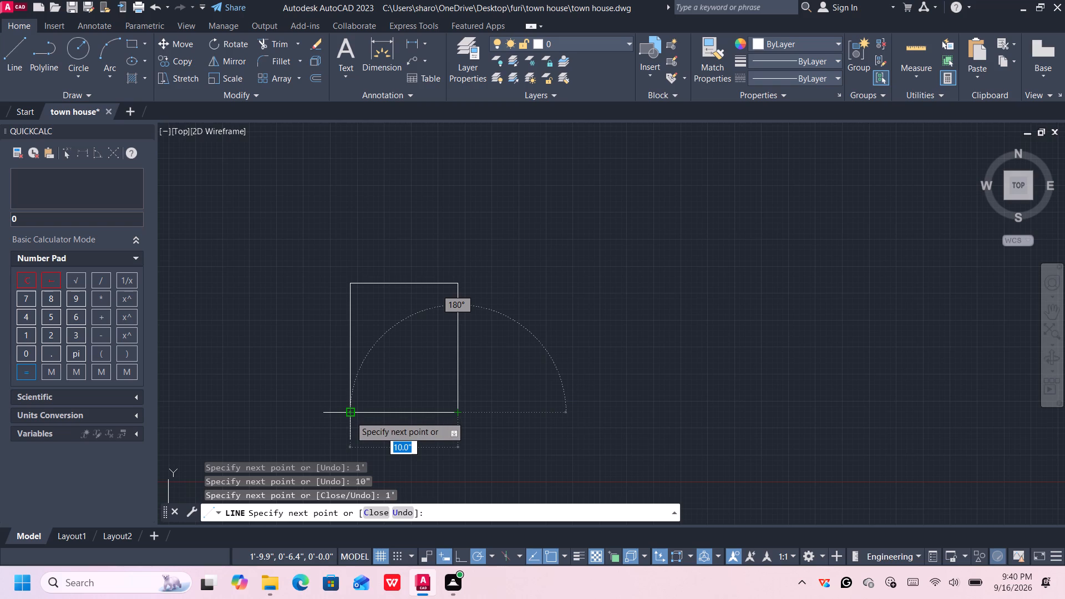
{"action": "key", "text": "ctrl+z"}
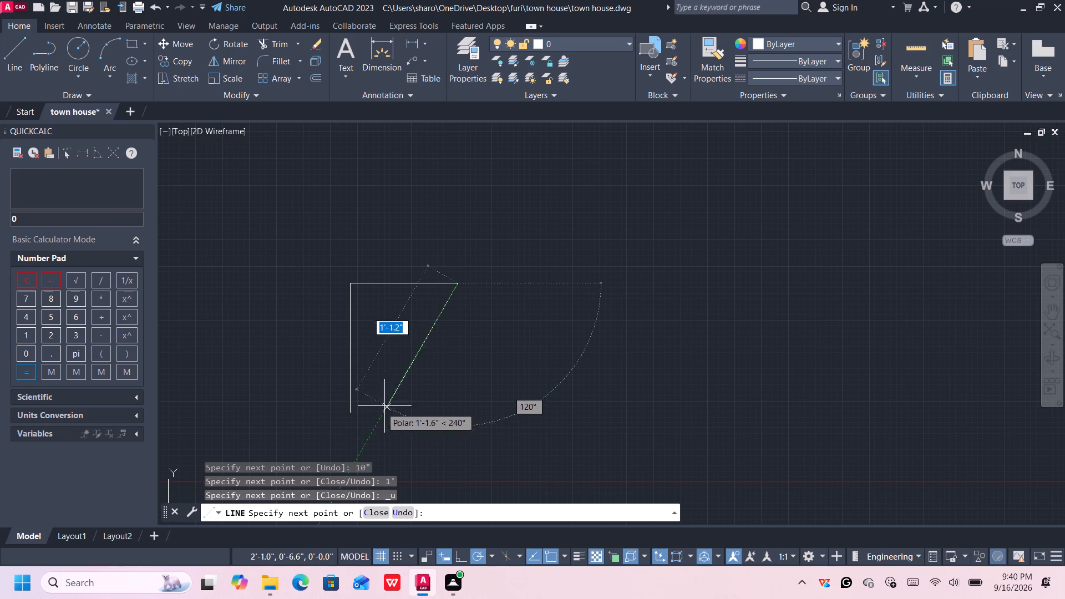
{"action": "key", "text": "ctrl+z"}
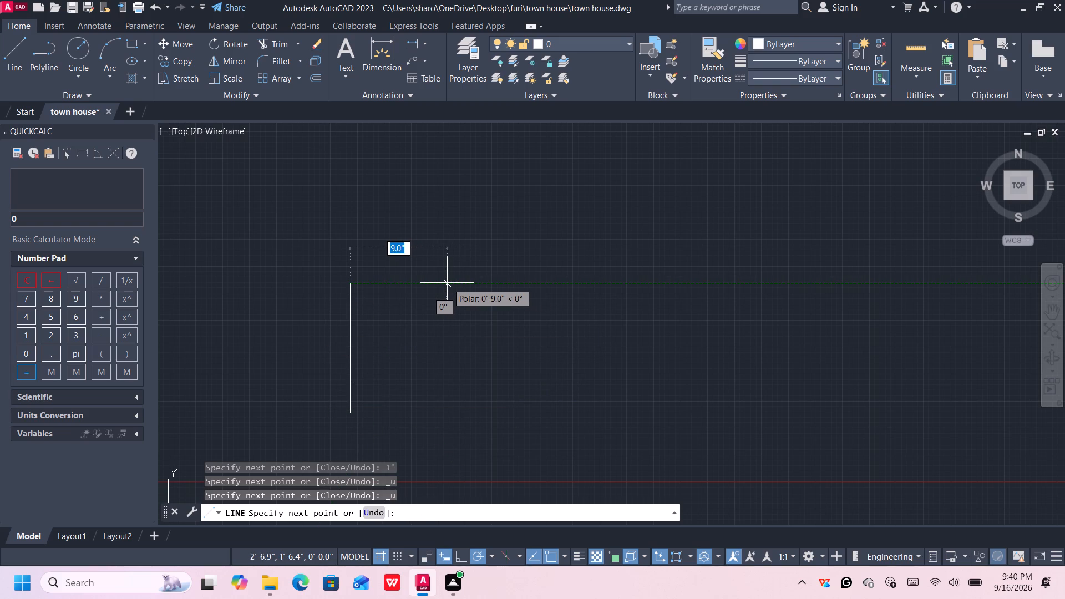
Complete the rectangular outline with an 8" top edge, a 1' side going down and a bottom edge back to the start point.
{"action": "key", "text": "8"}
{"action": "key", "text": "shift+quotedbl"}
{"action": "key", "text": "Return"}
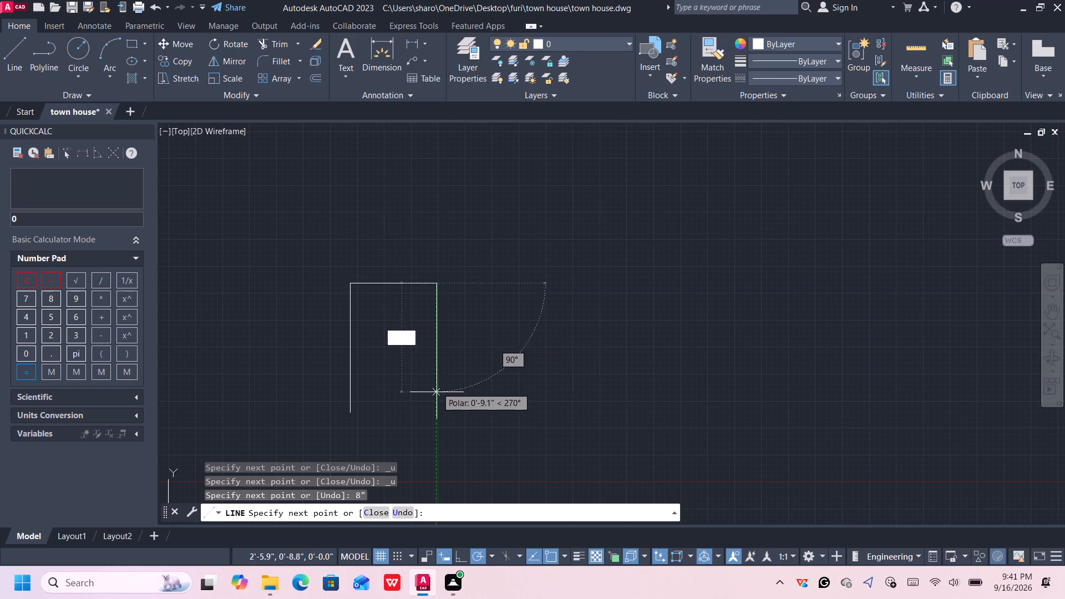
{"action": "type", "text": "1'"}
{"action": "key", "text": "Return"}
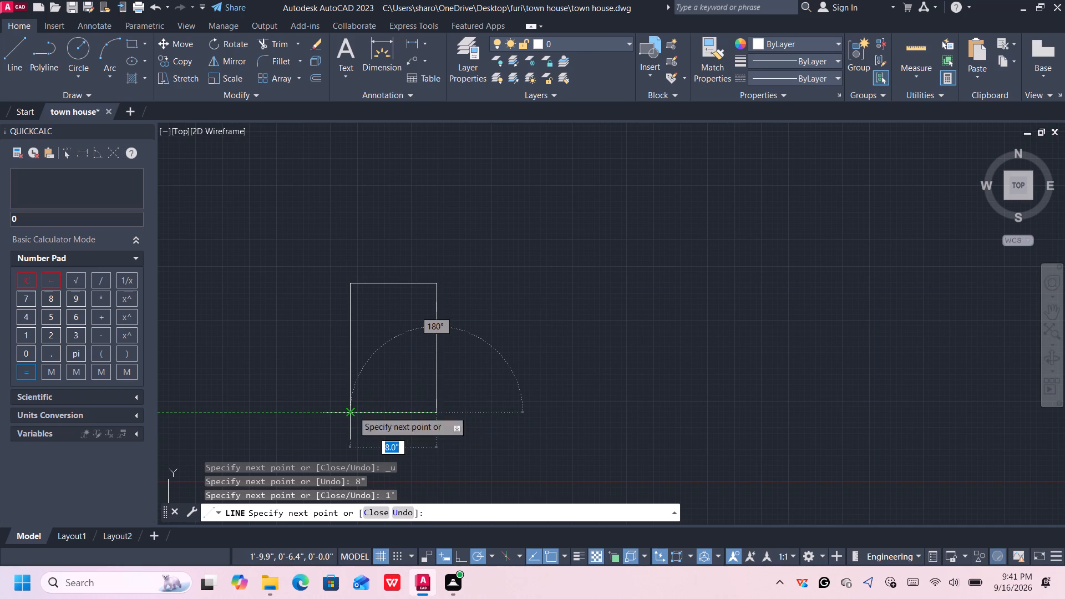
{"action": "left_click", "coordinate": [352, 411]}
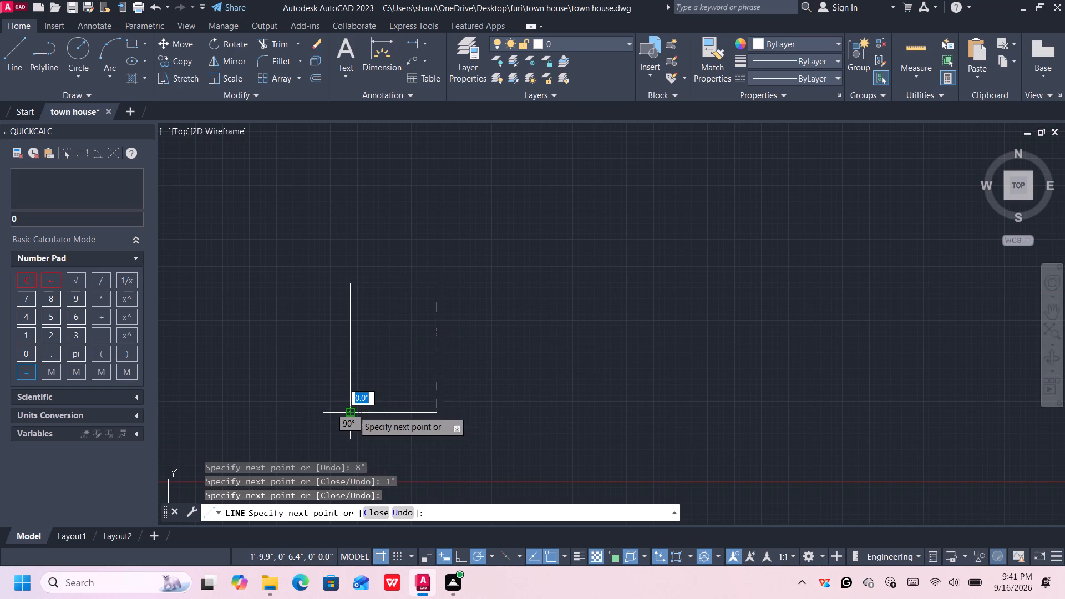
{"action": "key", "text": "Return"}
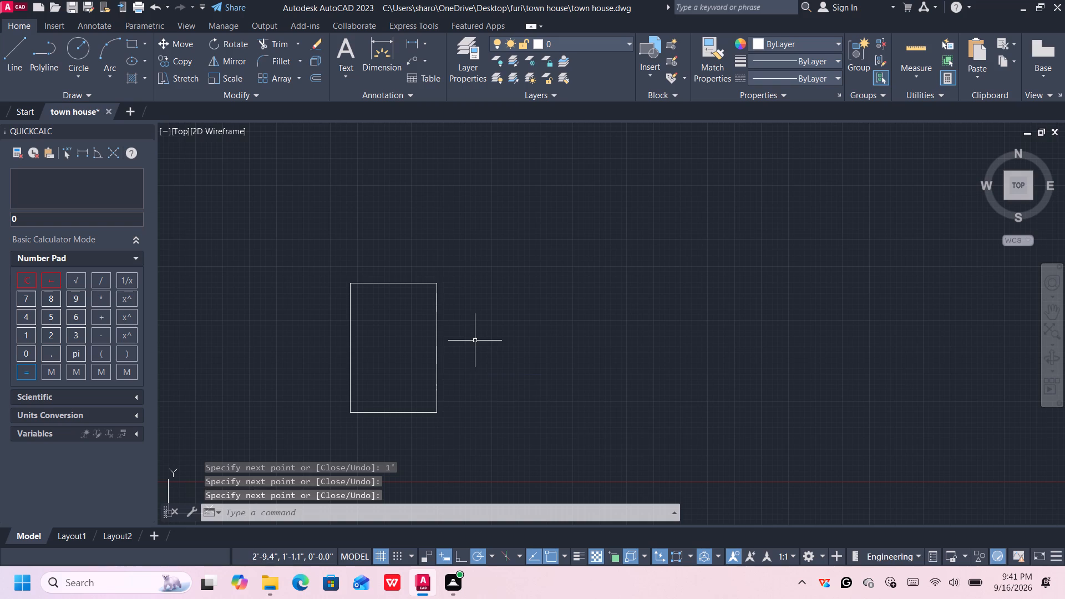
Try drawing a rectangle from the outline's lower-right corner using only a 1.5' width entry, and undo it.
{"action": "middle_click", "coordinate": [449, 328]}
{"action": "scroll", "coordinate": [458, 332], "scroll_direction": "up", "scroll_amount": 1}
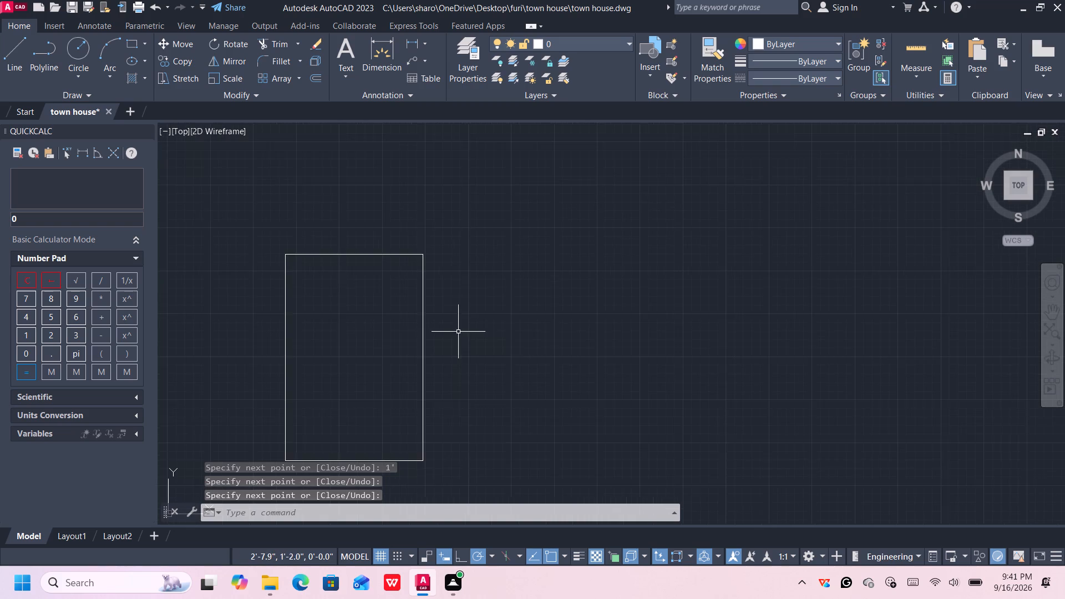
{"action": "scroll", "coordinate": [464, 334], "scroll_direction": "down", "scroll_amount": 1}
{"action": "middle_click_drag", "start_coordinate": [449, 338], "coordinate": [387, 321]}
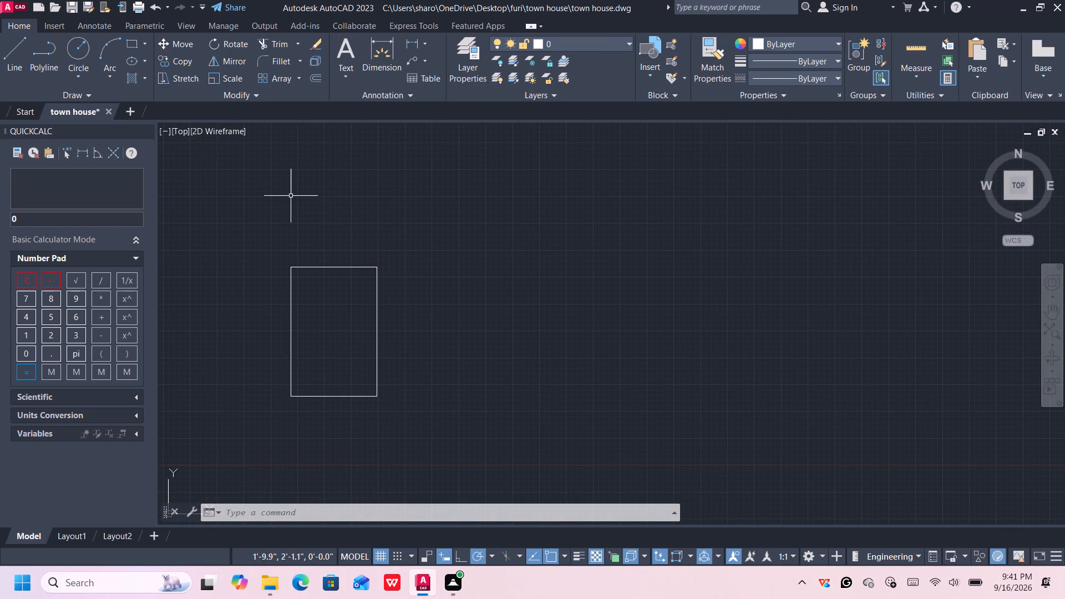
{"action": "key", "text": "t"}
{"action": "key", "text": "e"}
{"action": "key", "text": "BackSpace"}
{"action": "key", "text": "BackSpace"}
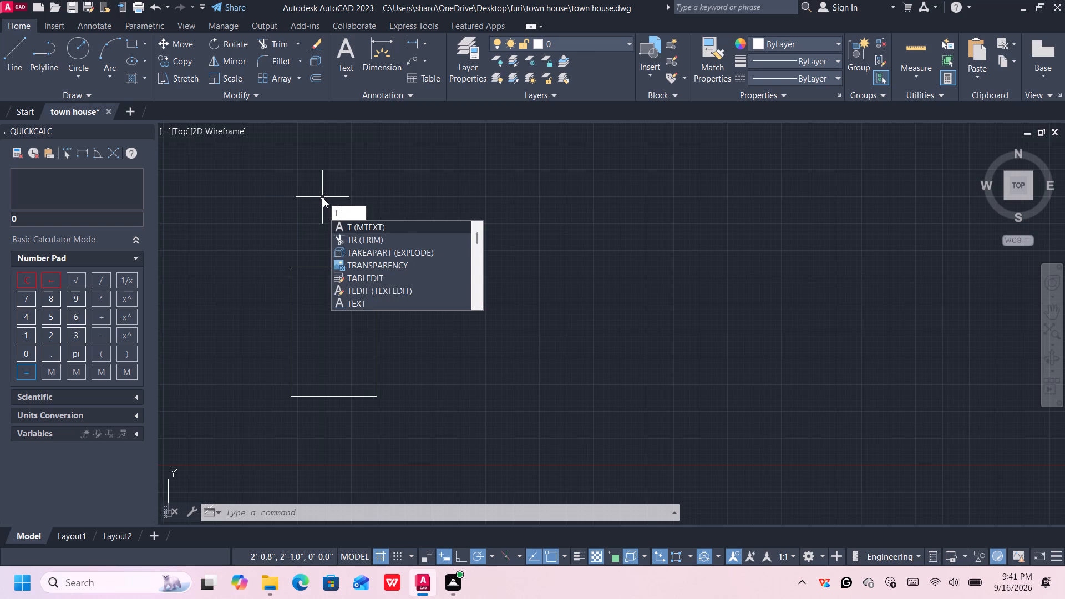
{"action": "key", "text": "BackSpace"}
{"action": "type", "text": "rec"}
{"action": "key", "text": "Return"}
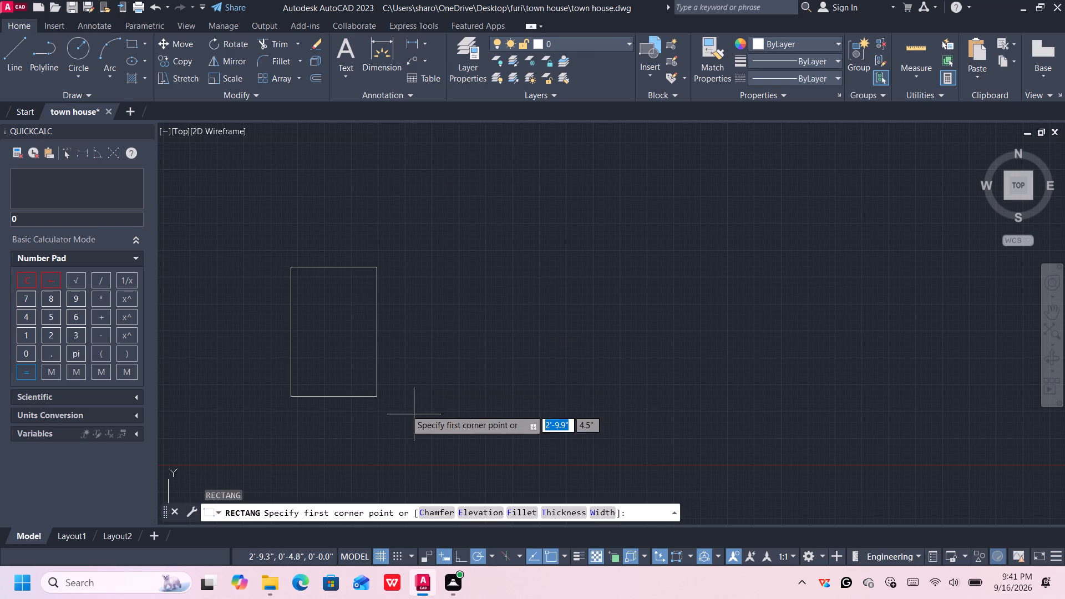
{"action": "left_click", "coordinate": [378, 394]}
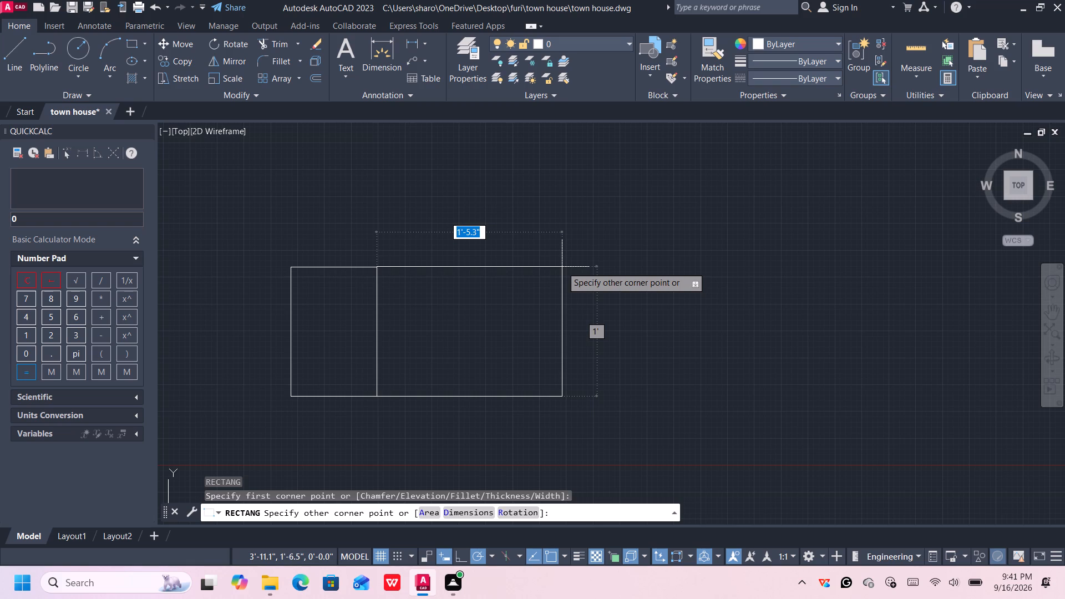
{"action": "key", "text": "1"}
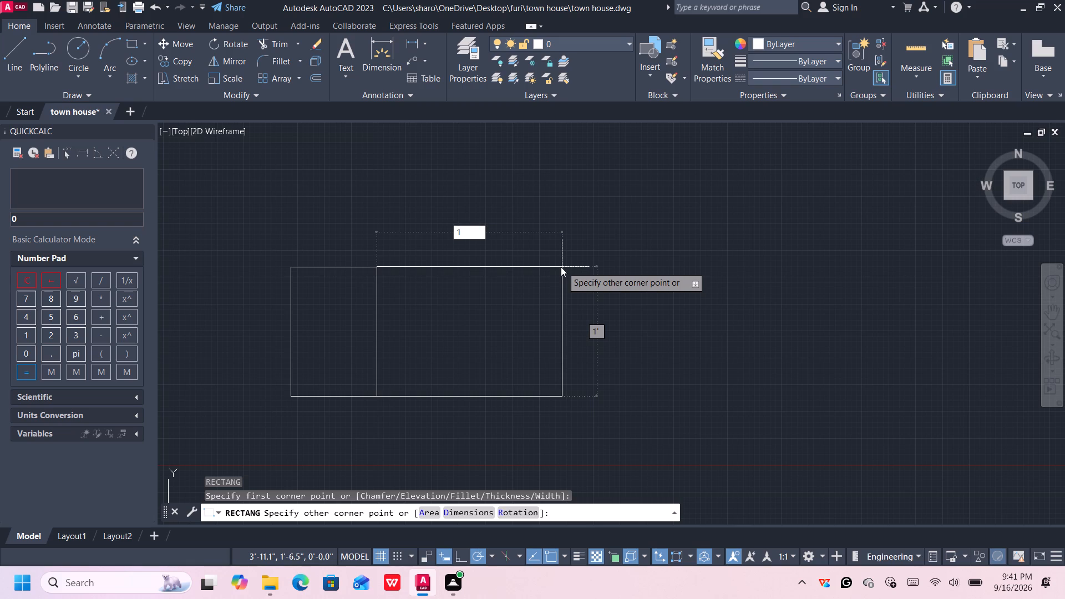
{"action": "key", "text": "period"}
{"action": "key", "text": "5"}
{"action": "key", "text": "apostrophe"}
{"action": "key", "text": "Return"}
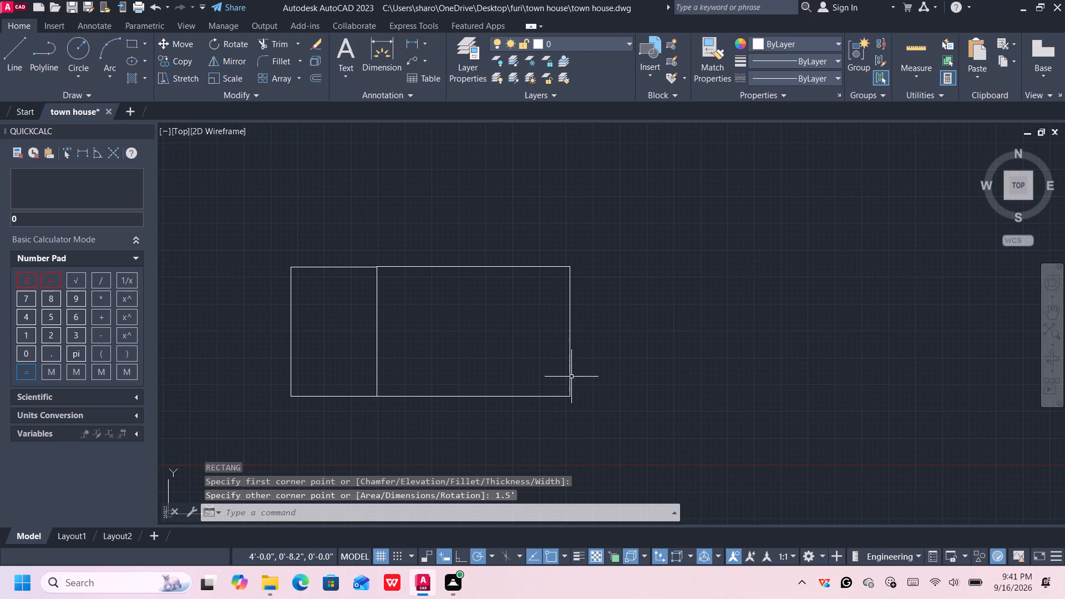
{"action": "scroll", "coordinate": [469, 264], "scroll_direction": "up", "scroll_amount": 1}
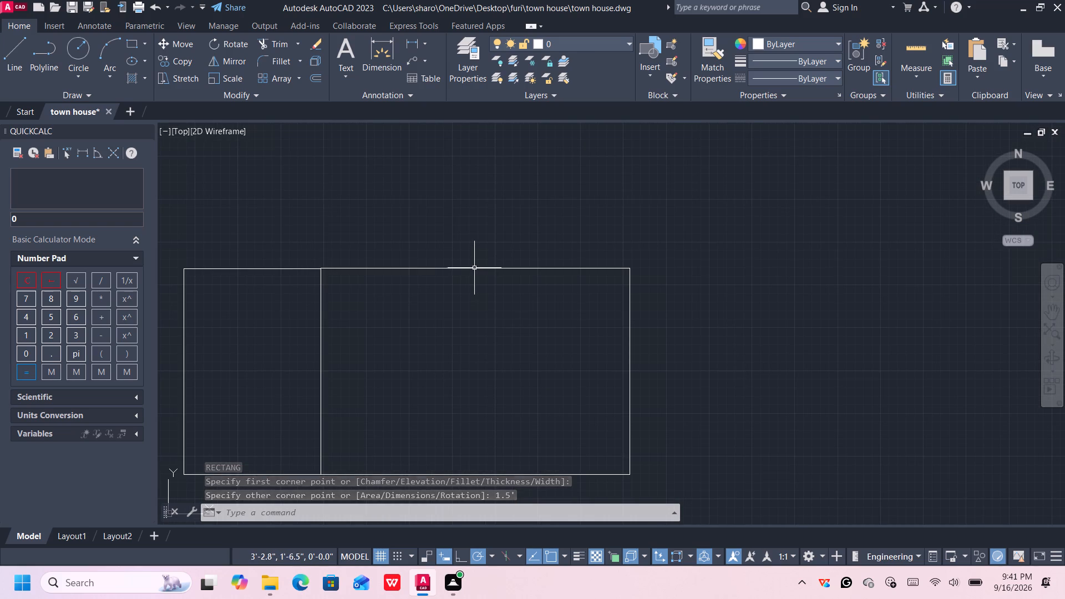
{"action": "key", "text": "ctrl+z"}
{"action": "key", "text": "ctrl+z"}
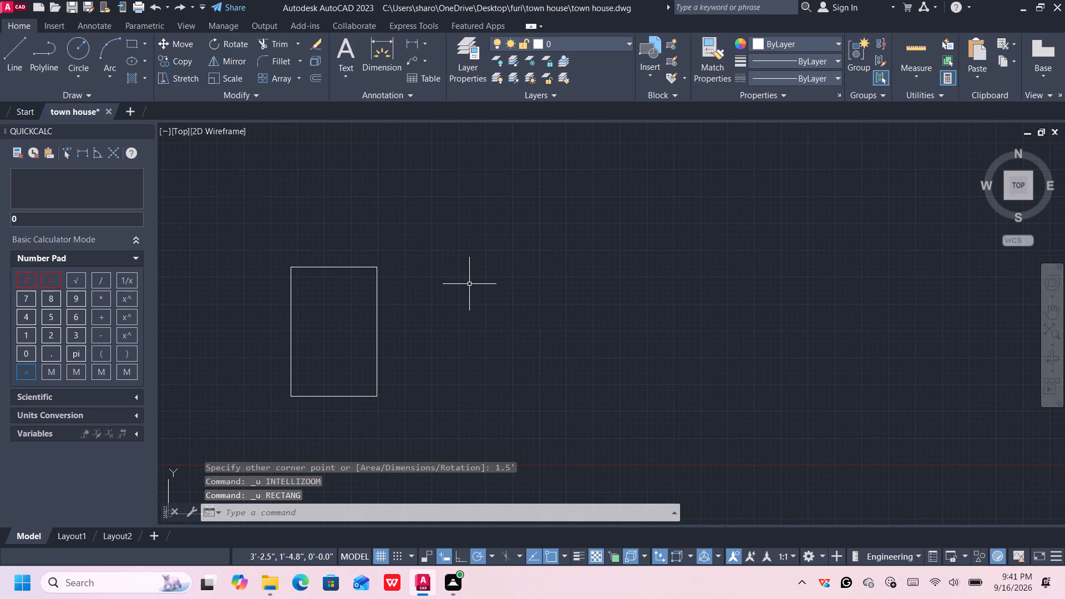
Draw a rectangle 1.5' wide and 1' high from the outline's lower-right corner, extending to the right.
{"action": "type", "text": "re"}
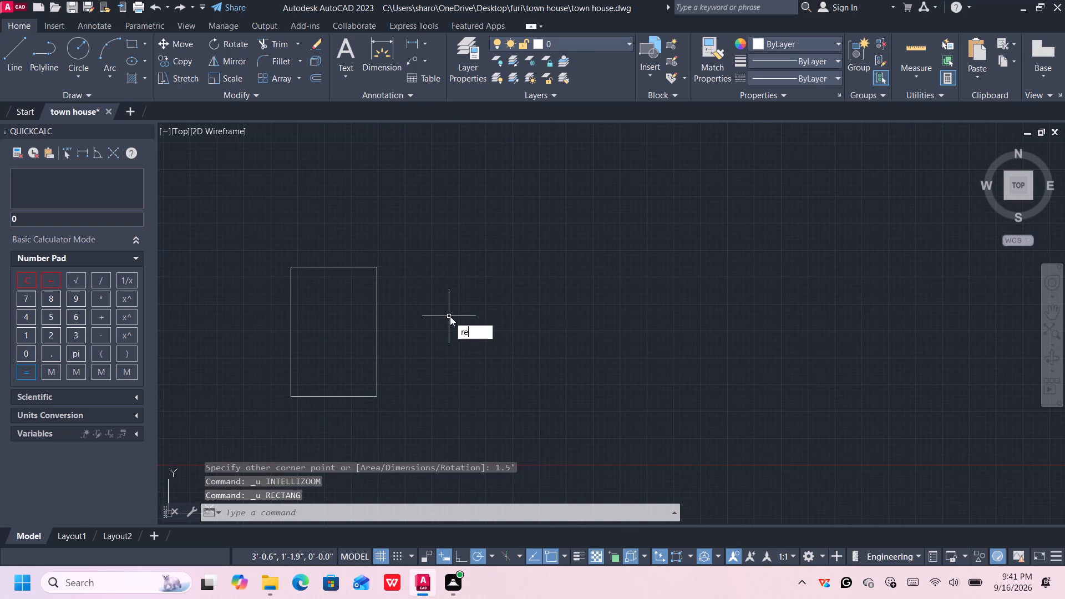
{"action": "key", "text": "c"}
{"action": "key", "text": "Return"}
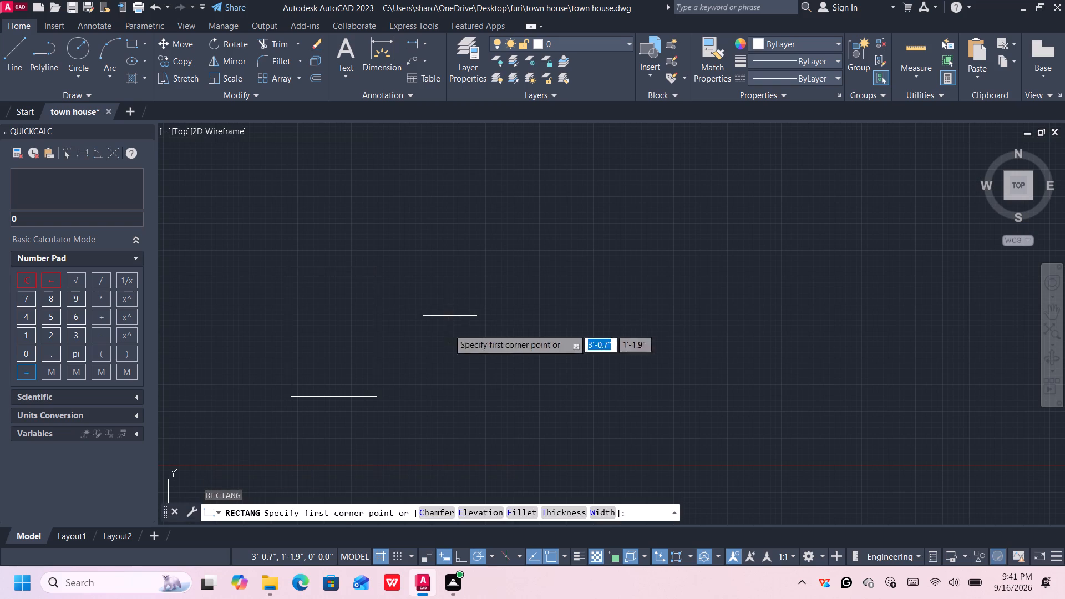
{"action": "left_click", "coordinate": [379, 393]}
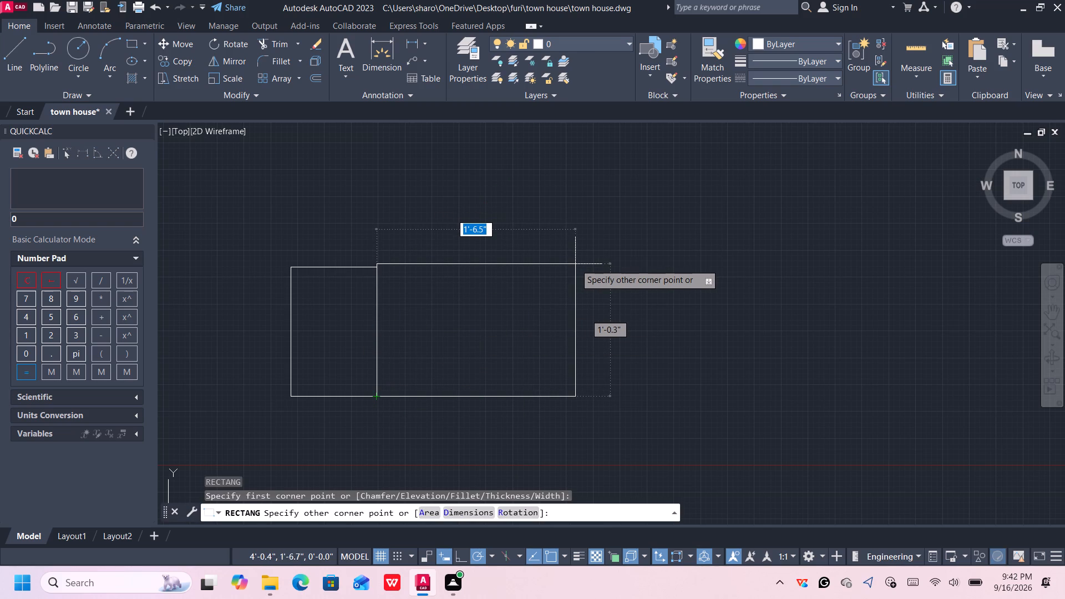
{"action": "key", "text": "1"}
{"action": "key", "text": "period"}
{"action": "key", "text": "5"}
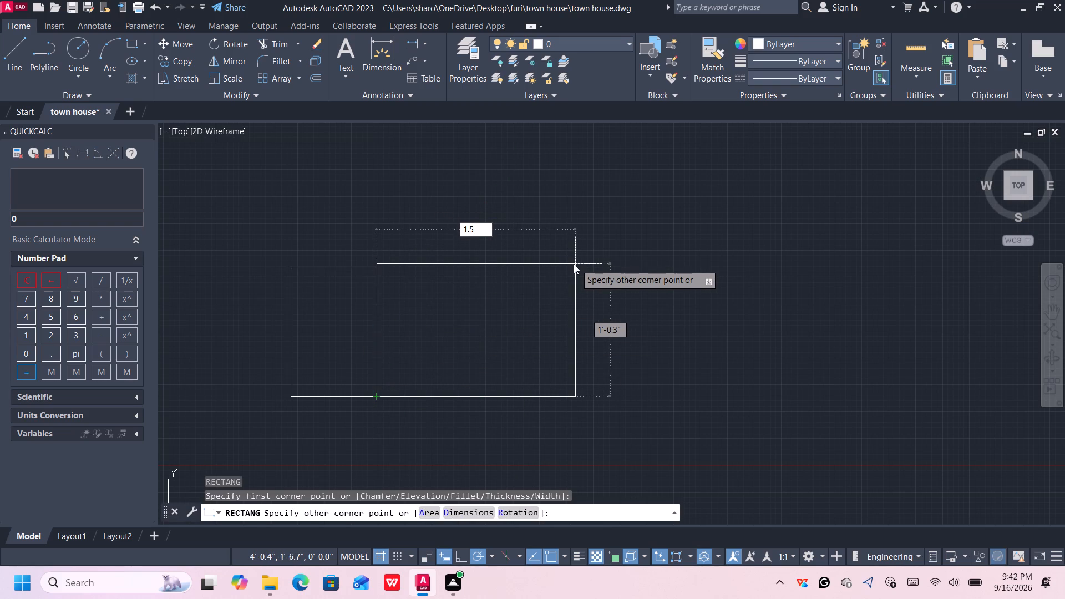
{"action": "key", "text": "apostrophe"}
{"action": "key", "text": "Tab"}
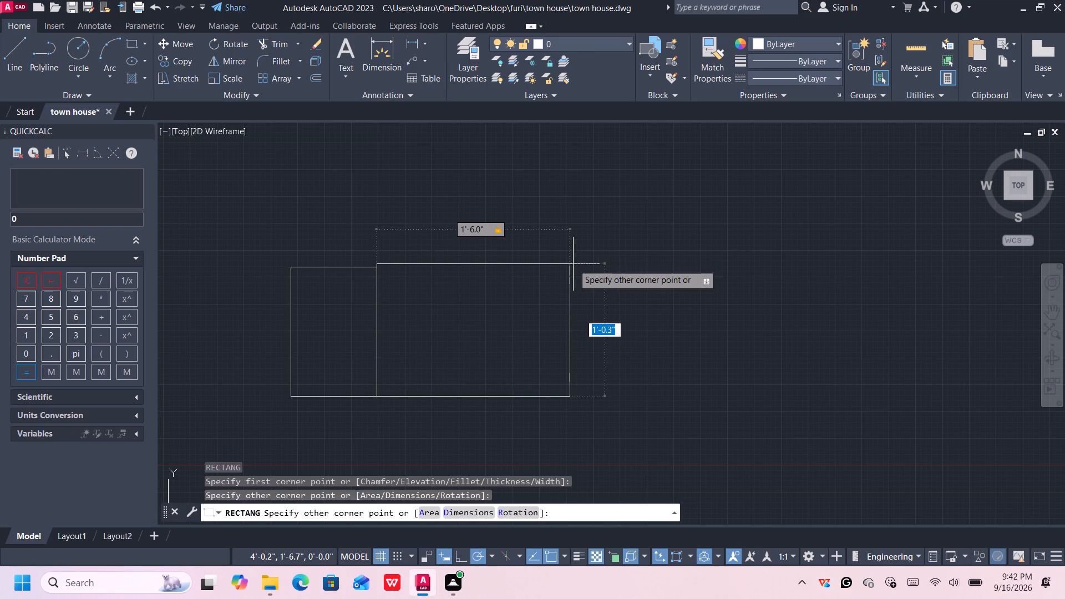
{"action": "key", "text": "1"}
{"action": "key", "text": "apostrophe"}
{"action": "key", "text": "Return"}
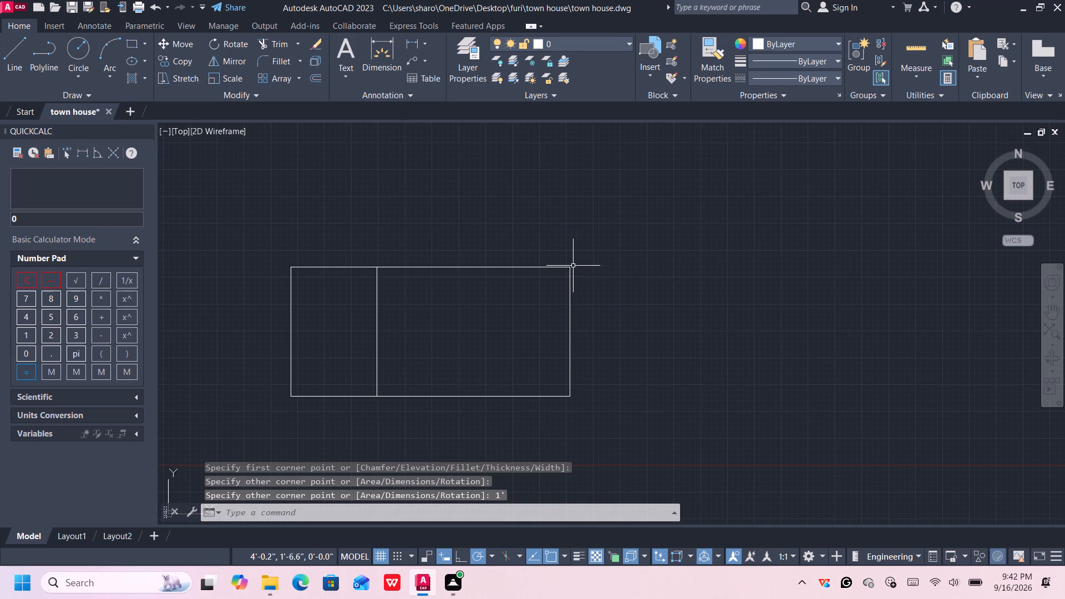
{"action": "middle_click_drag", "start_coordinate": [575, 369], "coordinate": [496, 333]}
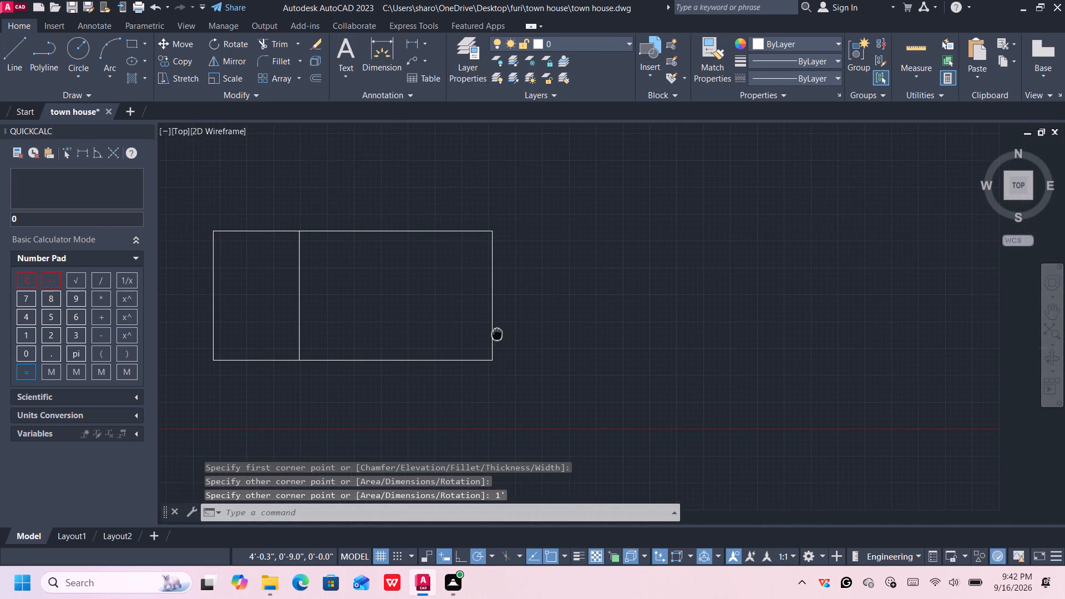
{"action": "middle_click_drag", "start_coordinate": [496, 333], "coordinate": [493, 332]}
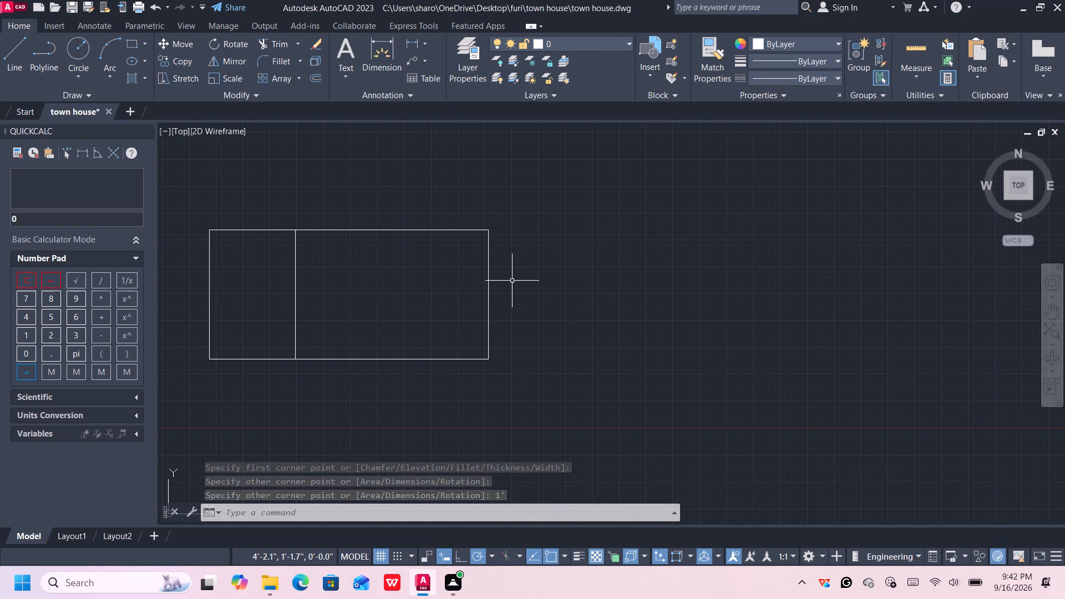
Draw a rectangle 8" wide and 1' high from the middle rectangle's lower-right corner, extending to the right.
{"action": "type", "text": "re"}
{"action": "key", "text": "c"}
{"action": "key", "text": "Return"}
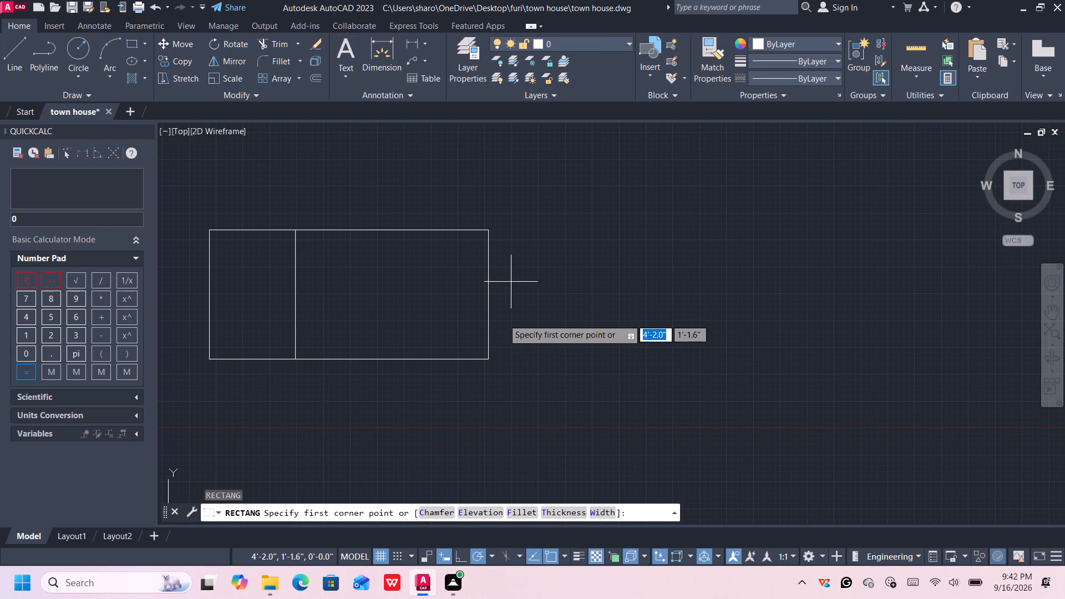
{"action": "left_click", "coordinate": [489, 356]}
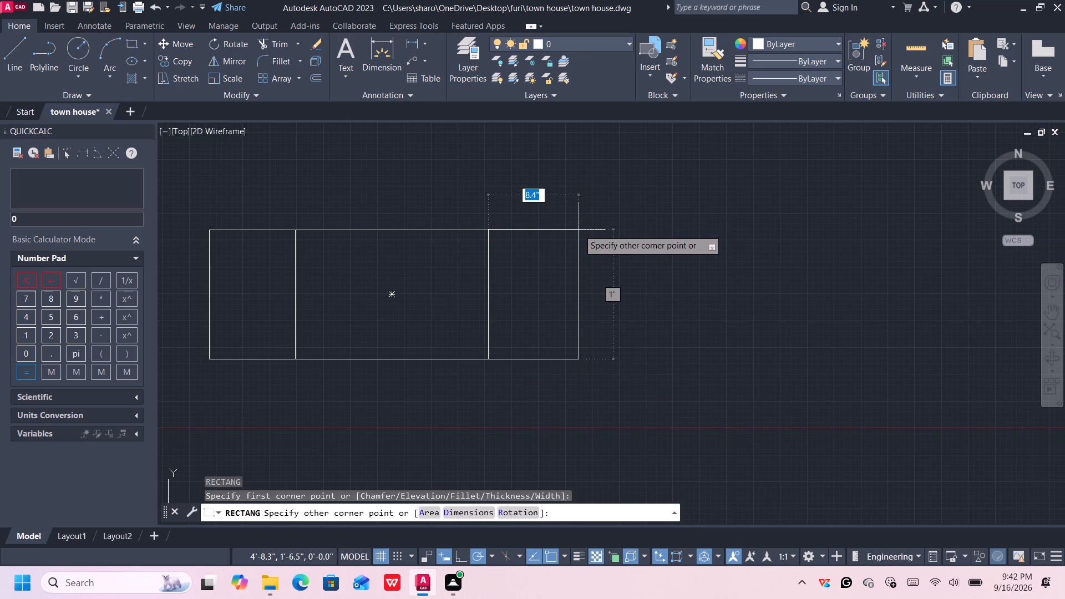
{"action": "type", "text": "8\""}
{"action": "key", "text": "Tab"}
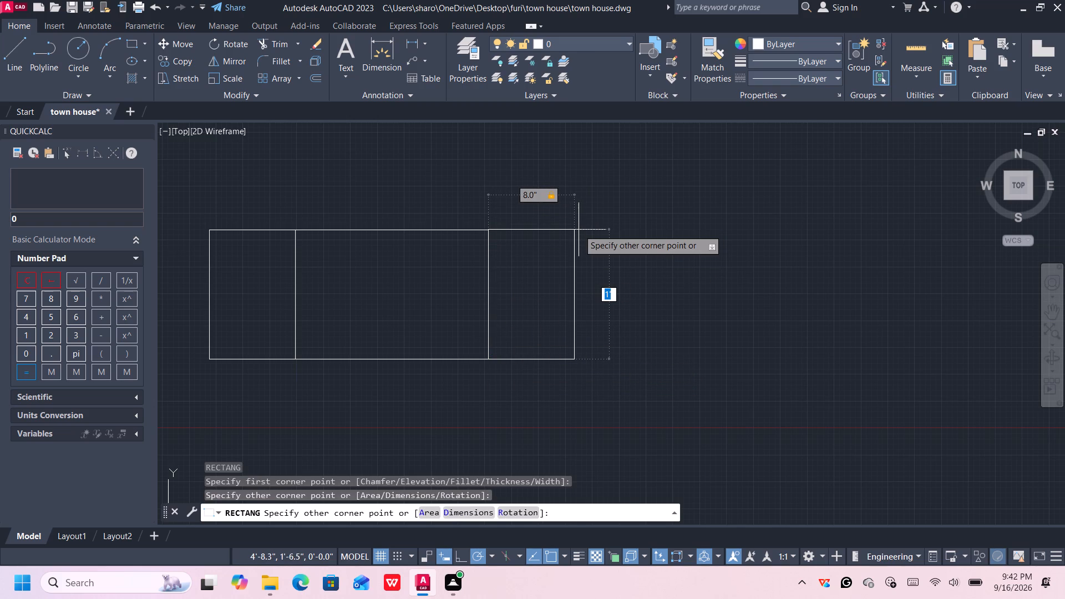
{"action": "key", "text": "1"}
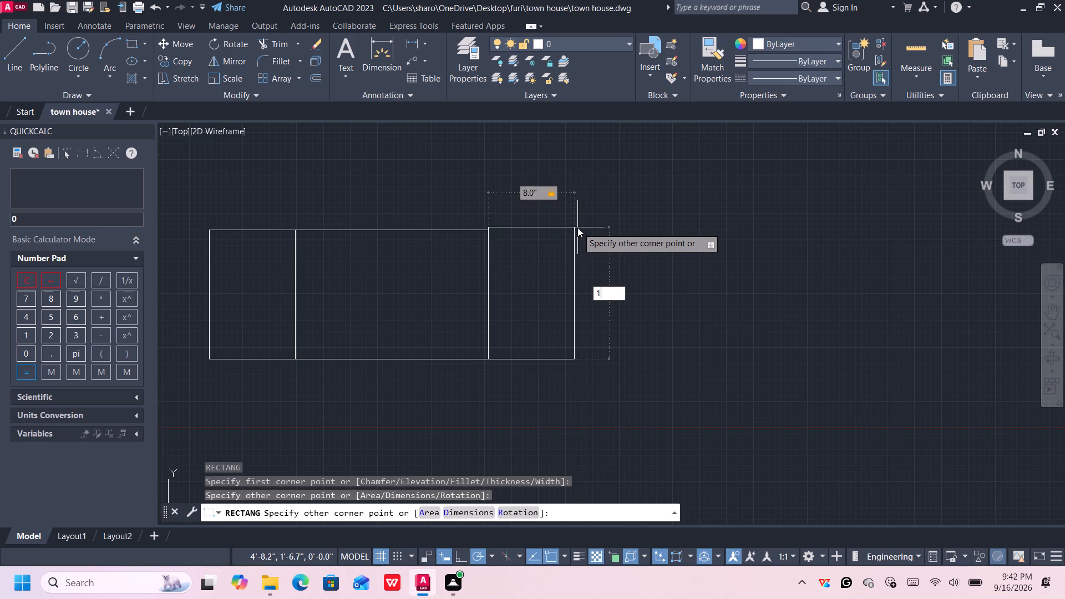
{"action": "key", "text": "apostrophe"}
{"action": "key", "text": "Return"}
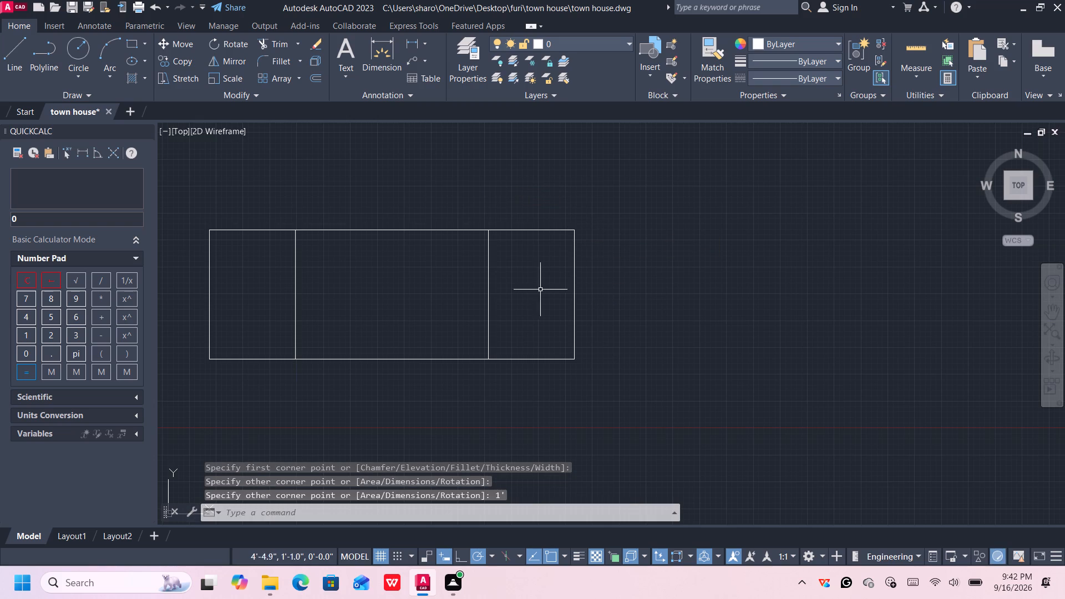
Draw an 11" vertical line upward from the midpoint of the middle rectangle's bottom edge.
{"action": "middle_click_drag", "start_coordinate": [356, 267], "coordinate": [379, 296]}
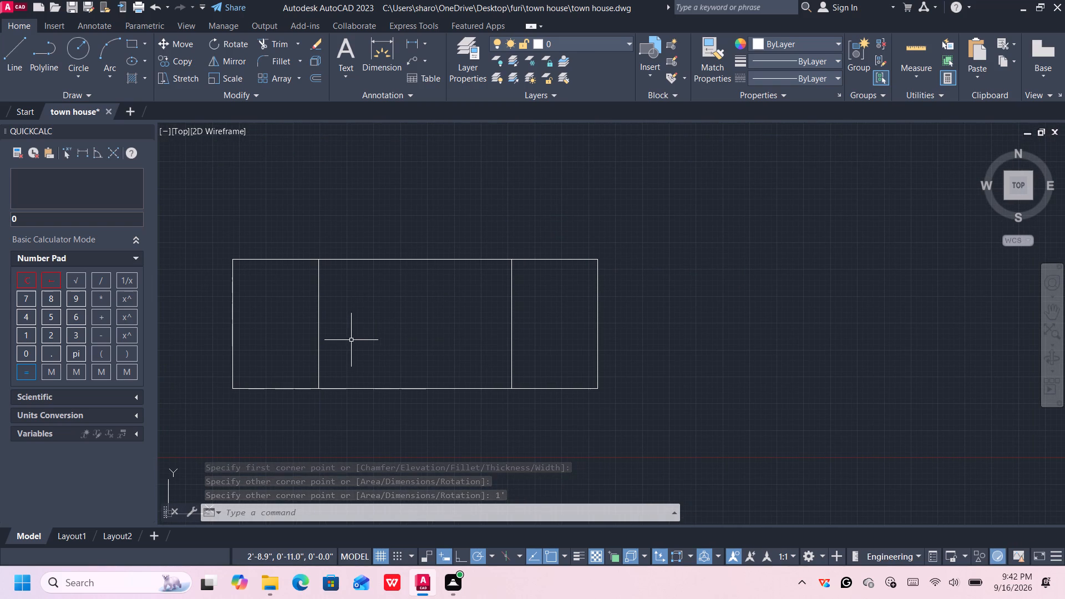
{"action": "middle_click_drag", "start_coordinate": [357, 346], "coordinate": [412, 317]}
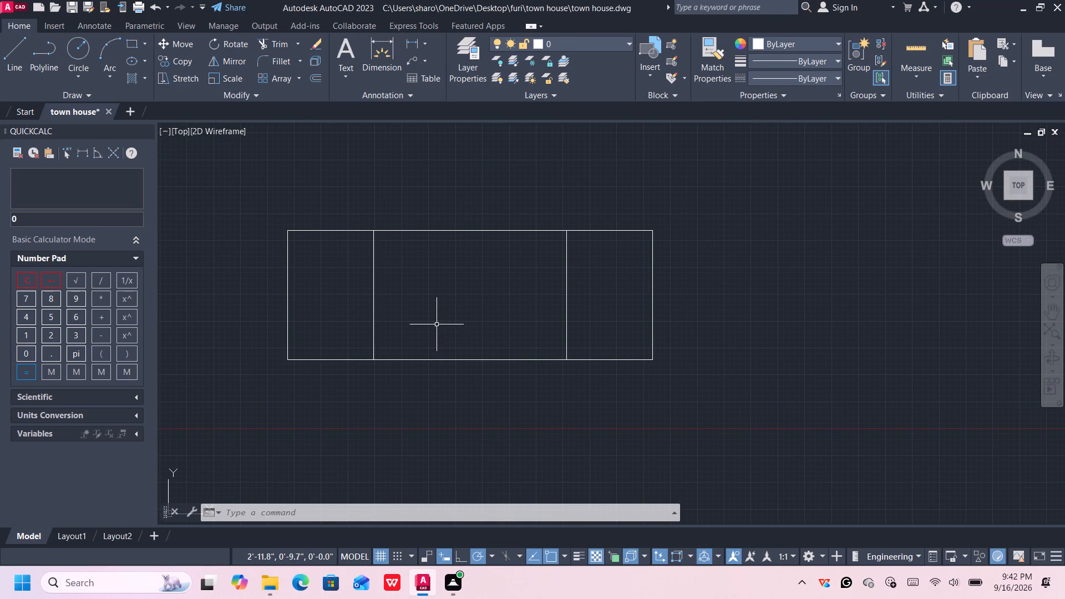
{"action": "scroll", "coordinate": [437, 323], "scroll_direction": "down", "scroll_amount": 2}
{"action": "scroll", "coordinate": [445, 308], "scroll_direction": "up", "scroll_amount": 1}
{"action": "middle_click_drag", "start_coordinate": [445, 313], "coordinate": [455, 361]}
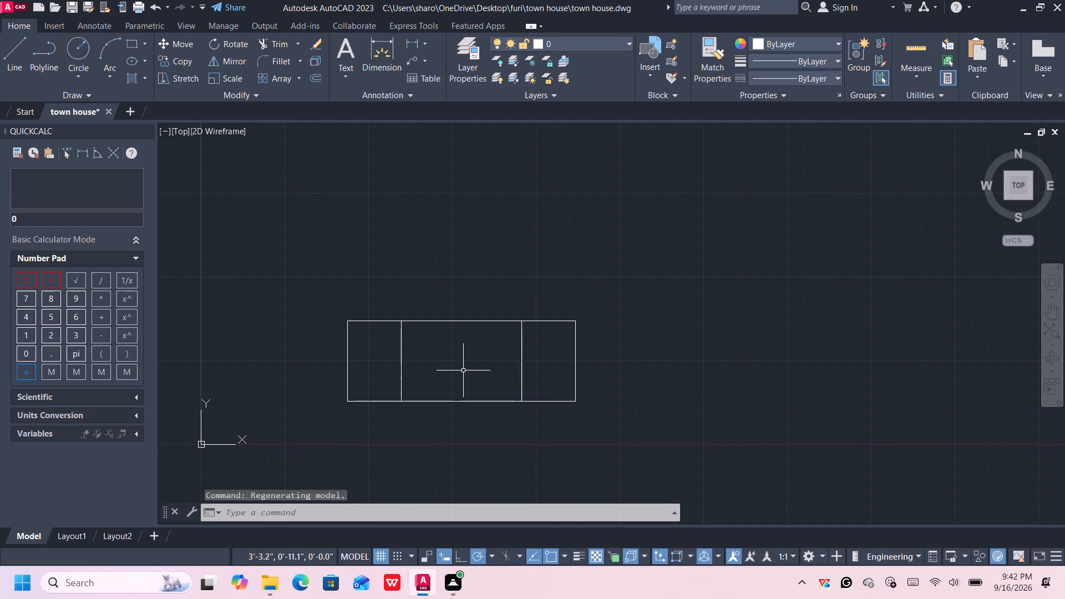
{"action": "key", "text": "l"}
{"action": "key", "text": "Return"}
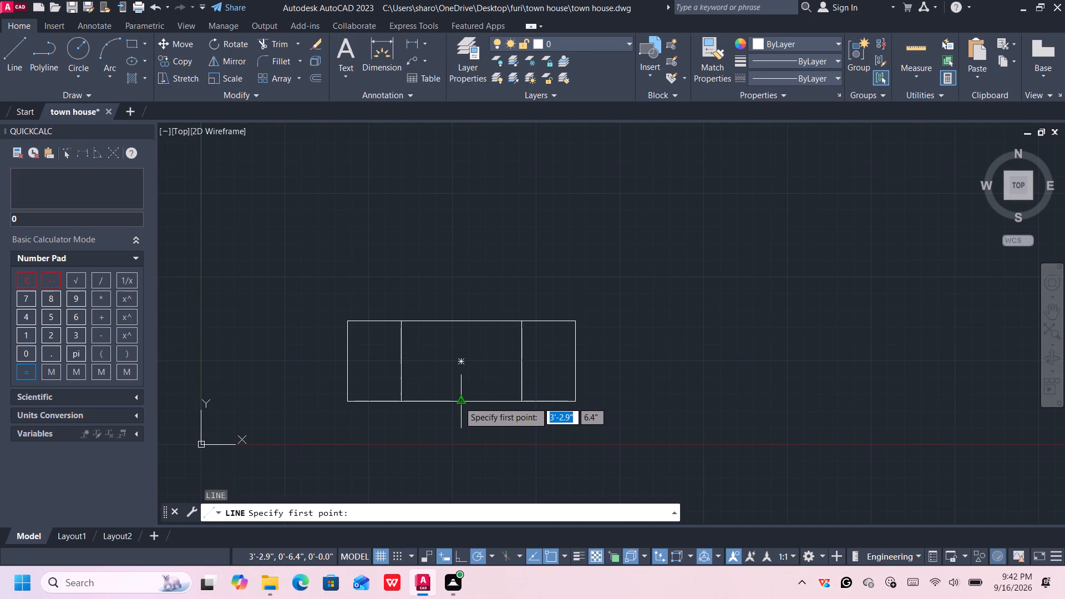
{"action": "left_click", "coordinate": [459, 402]}
{"action": "scroll", "coordinate": [457, 241], "scroll_direction": "down", "scroll_amount": 1}
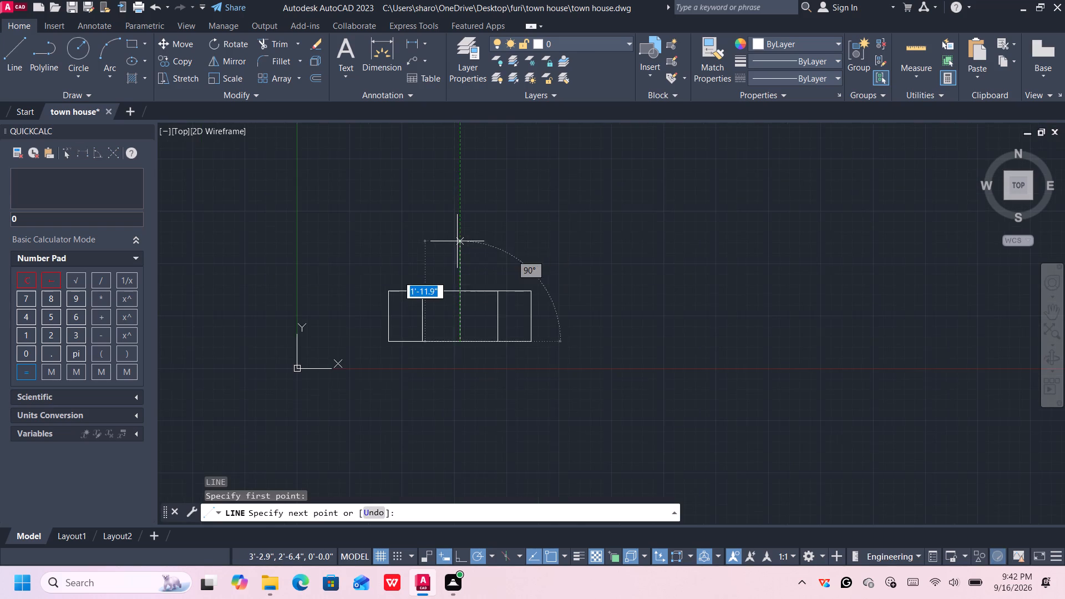
{"action": "scroll", "coordinate": [457, 241], "scroll_direction": "down", "scroll_amount": 1}
{"action": "middle_click_drag", "start_coordinate": [456, 238], "coordinate": [455, 267]}
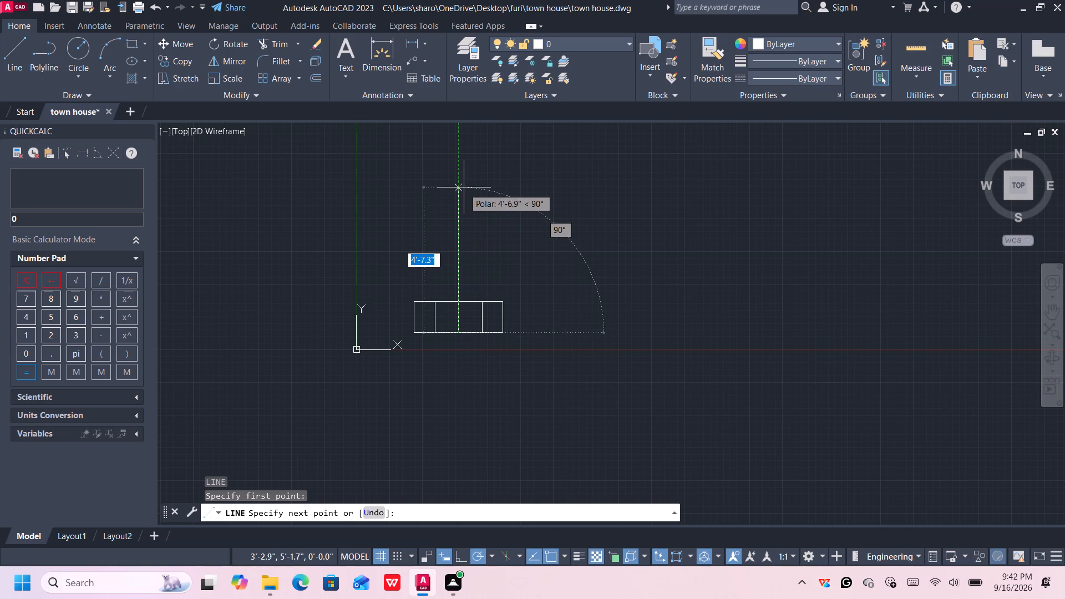
{"action": "middle_click_drag", "start_coordinate": [463, 189], "coordinate": [473, 263]}
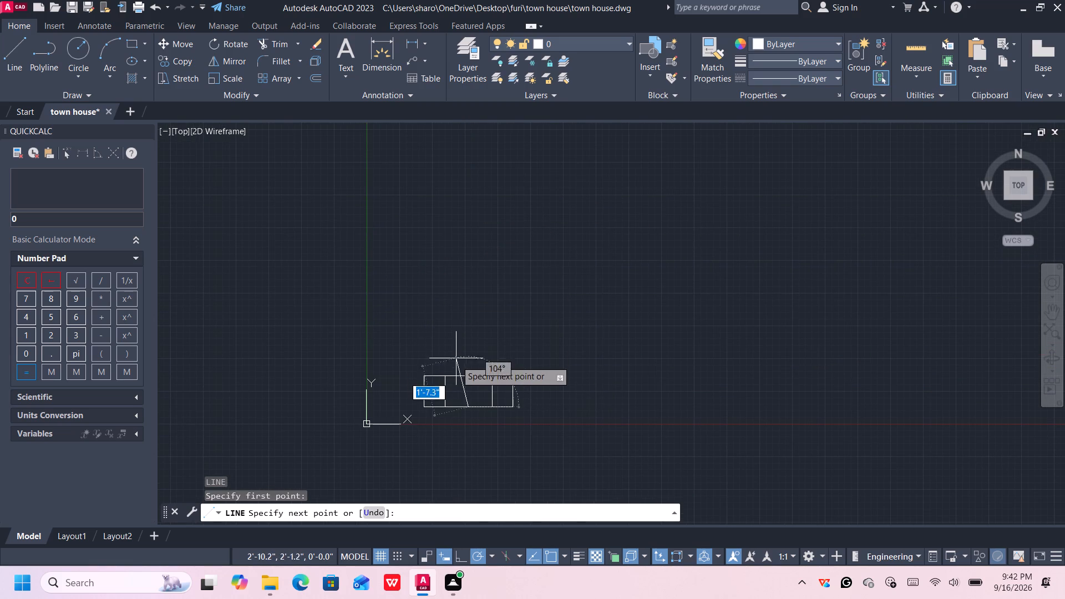
{"action": "scroll", "coordinate": [459, 373], "scroll_direction": "up", "scroll_amount": 2}
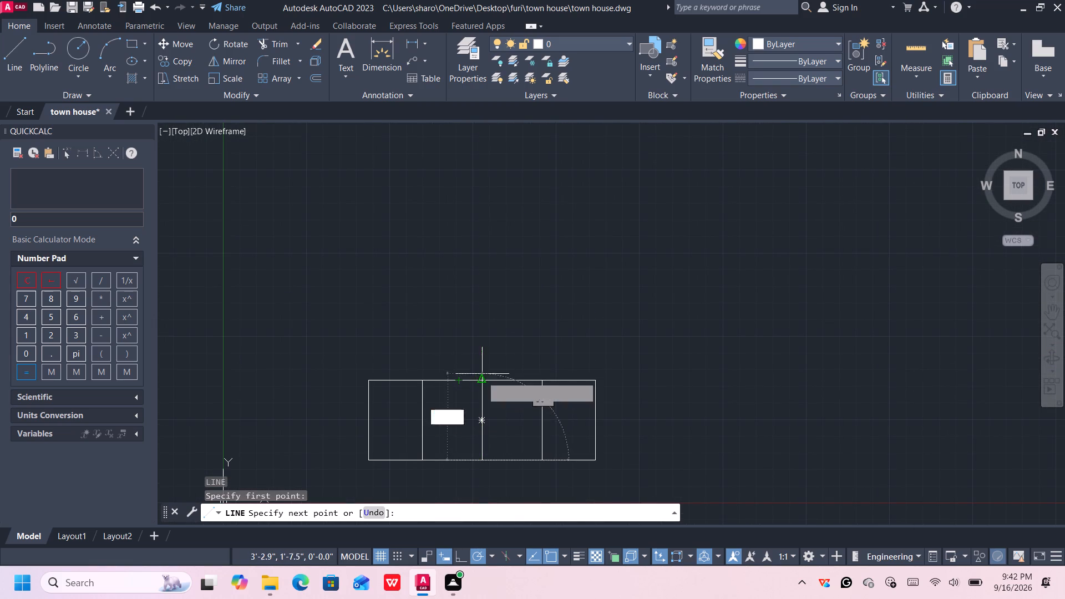
{"action": "scroll", "coordinate": [482, 385], "scroll_direction": "up", "scroll_amount": 1}
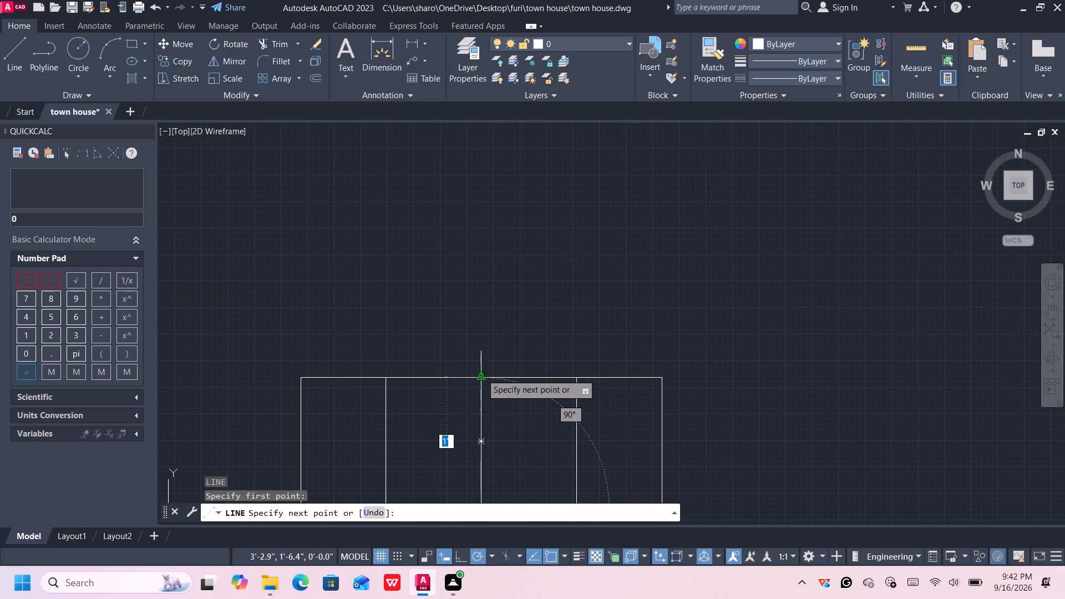
{"action": "middle_click_drag", "start_coordinate": [481, 374], "coordinate": [478, 361]}
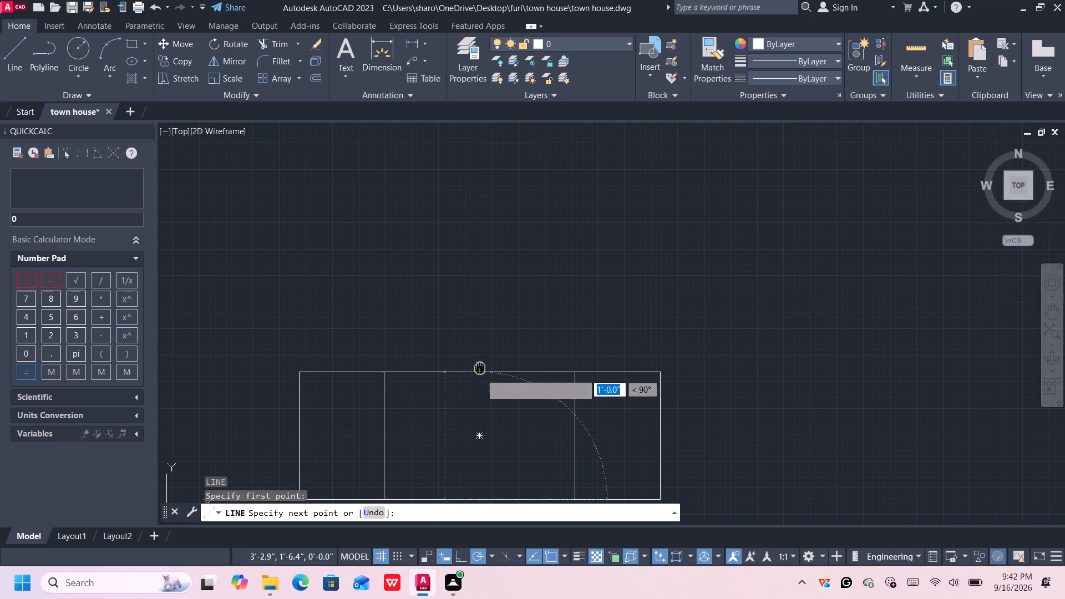
{"action": "middle_click_drag", "start_coordinate": [478, 361], "coordinate": [483, 240]}
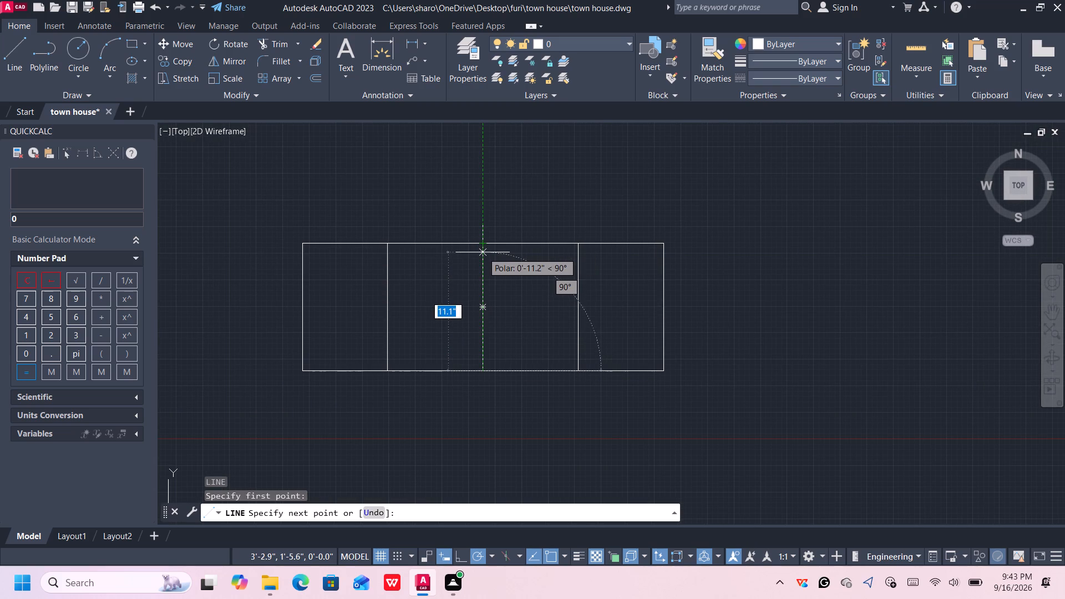
{"action": "scroll", "coordinate": [483, 252], "scroll_direction": "up", "scroll_amount": 1}
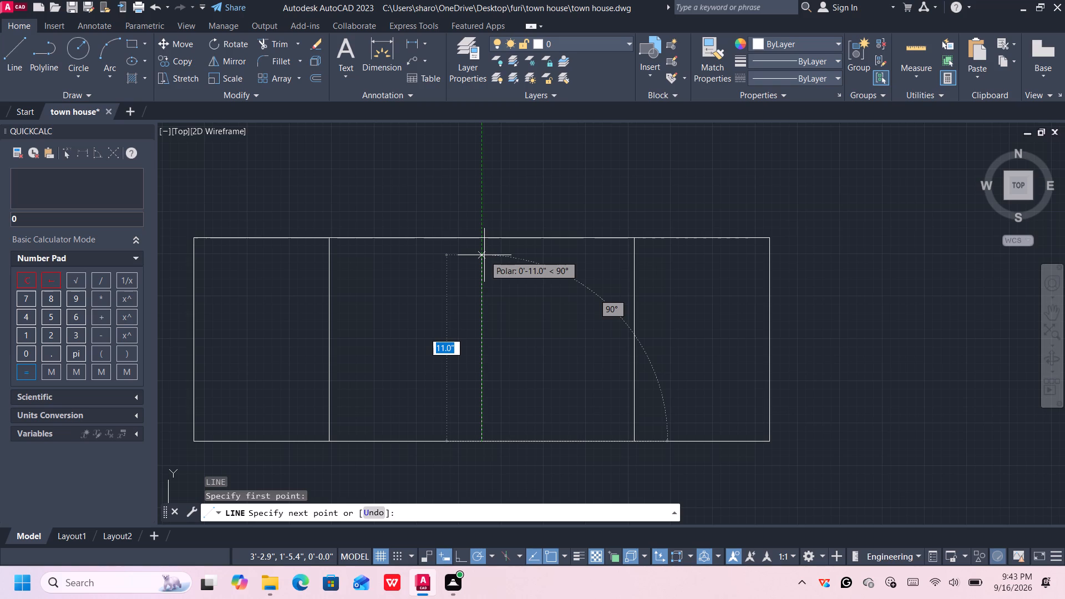
{"action": "type", "text": "11"}
{"action": "key", "text": "shift+quotedbl"}
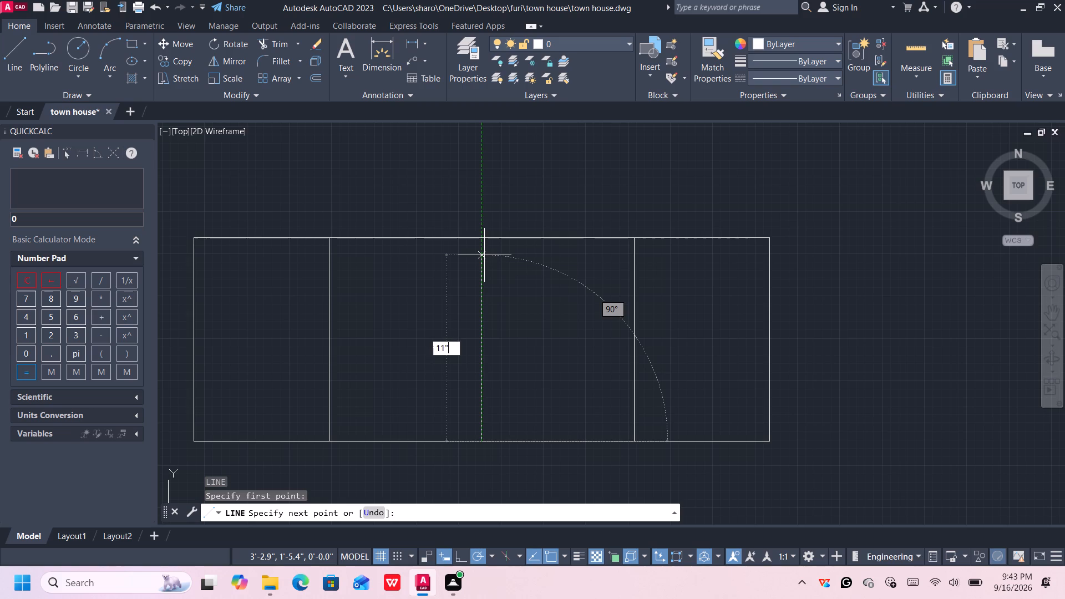
{"action": "key", "text": "Return"}
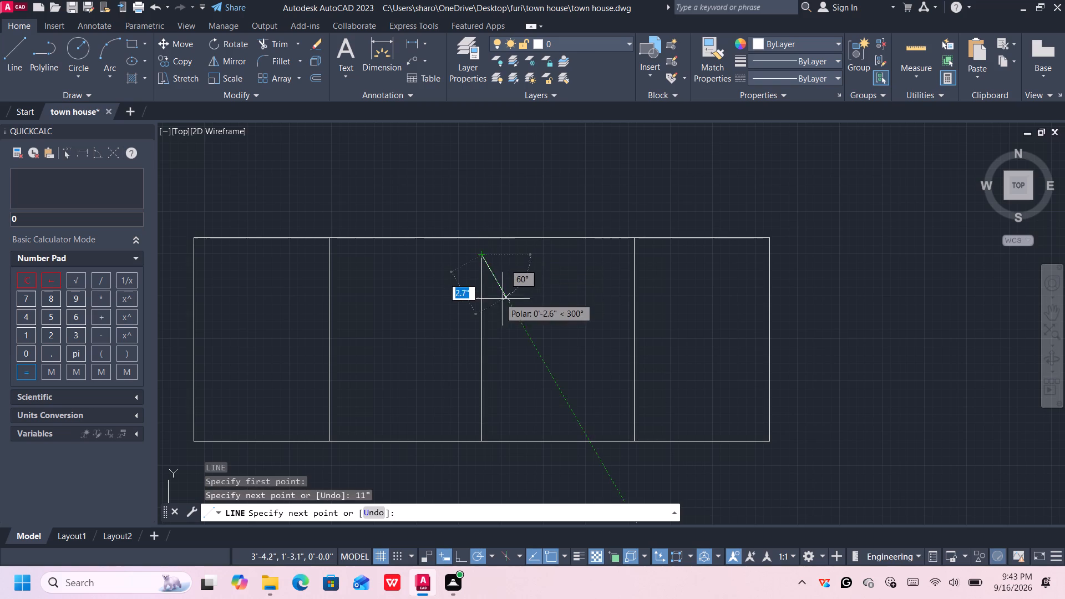
{"action": "key", "text": "Escape"}
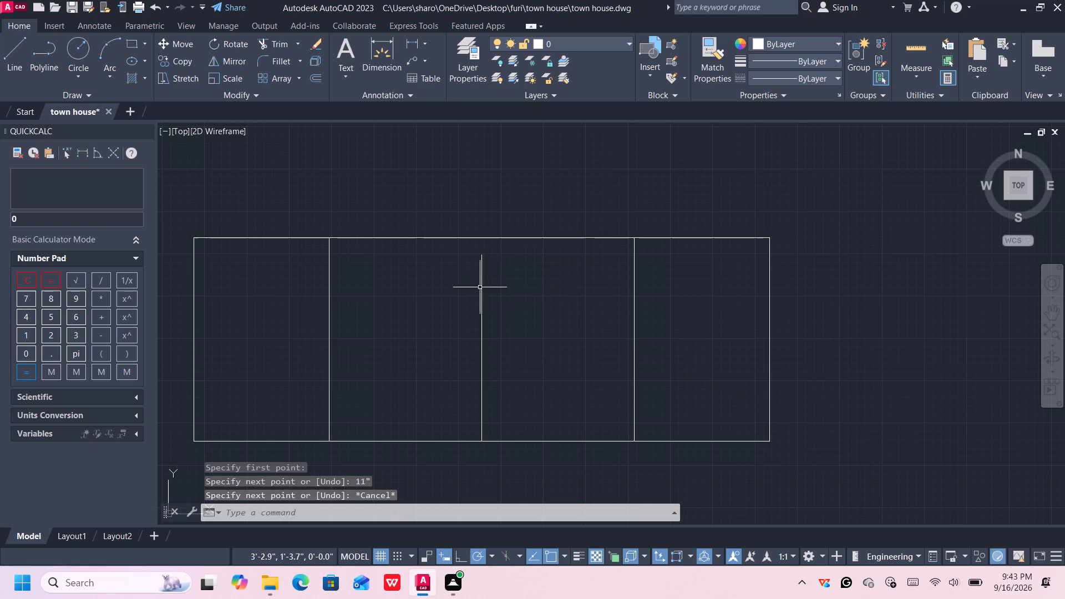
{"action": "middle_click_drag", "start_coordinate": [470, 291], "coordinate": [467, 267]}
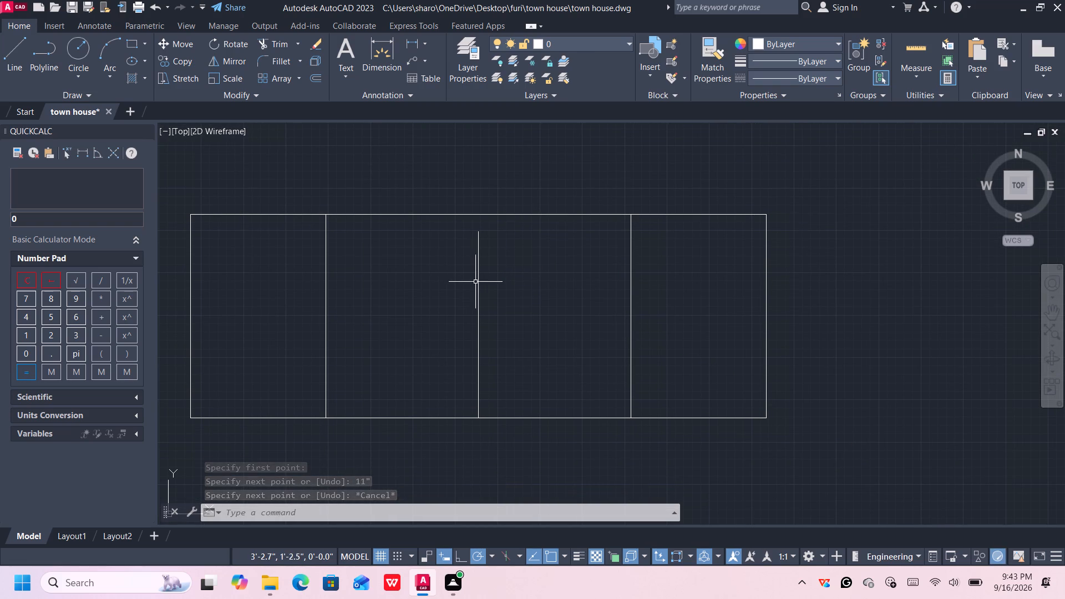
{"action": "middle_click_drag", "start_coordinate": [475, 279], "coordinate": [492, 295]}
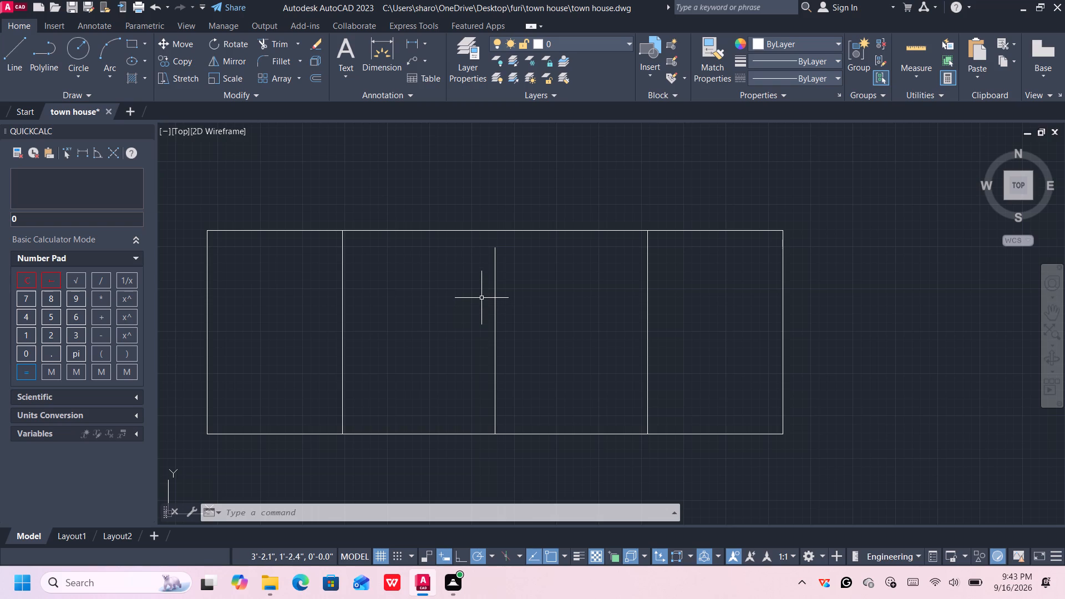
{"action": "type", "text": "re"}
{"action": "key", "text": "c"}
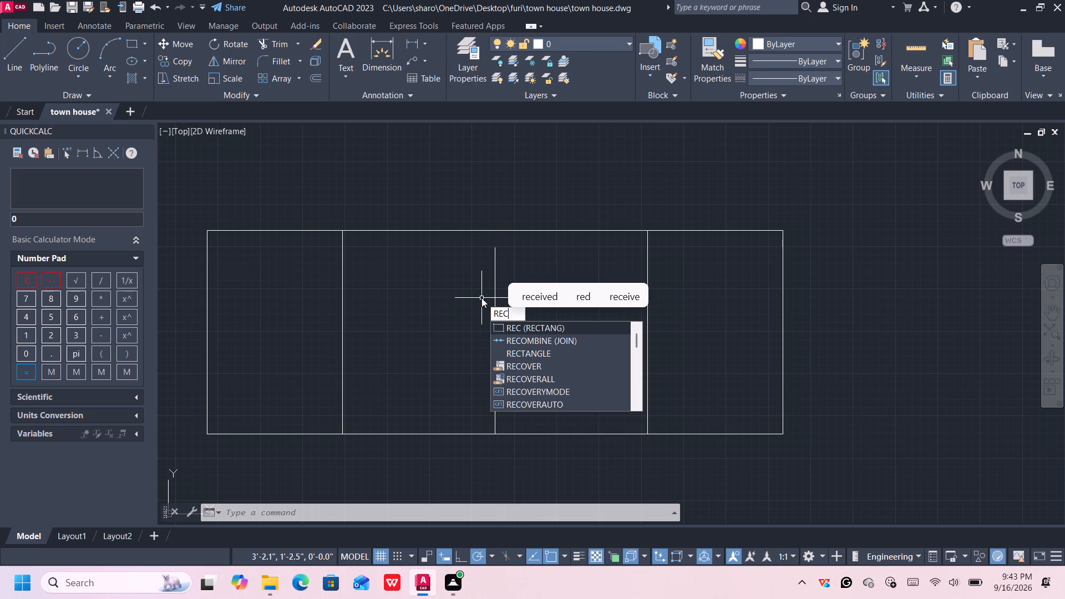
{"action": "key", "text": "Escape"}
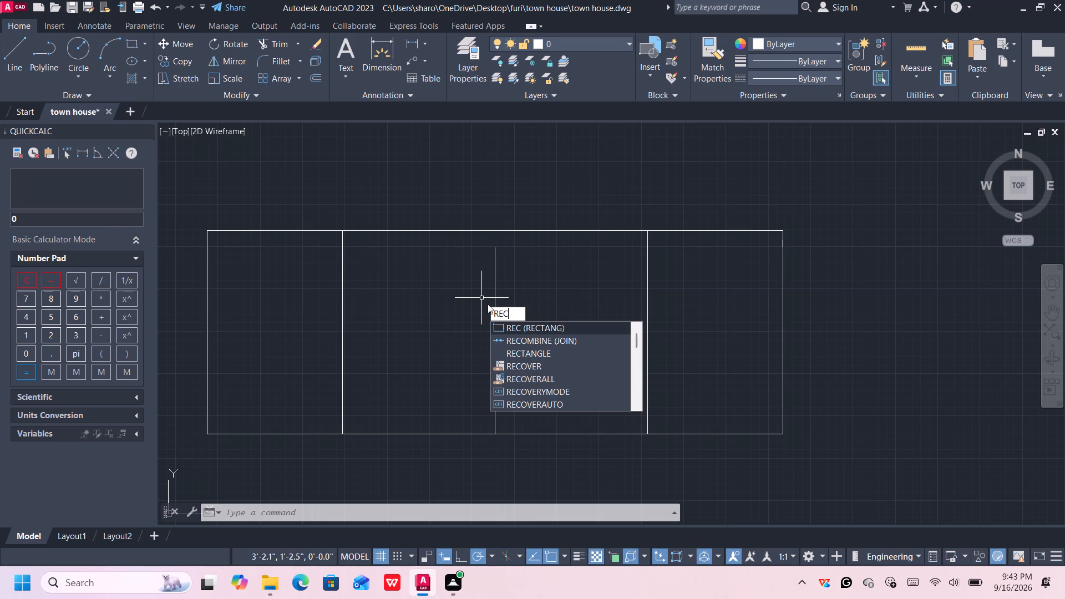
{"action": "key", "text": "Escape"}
Draw an 8" horizontal line rightward from the top of the centre line, continuing straight down to the middle rectangle's bottom edge.
{"action": "key", "text": "l"}
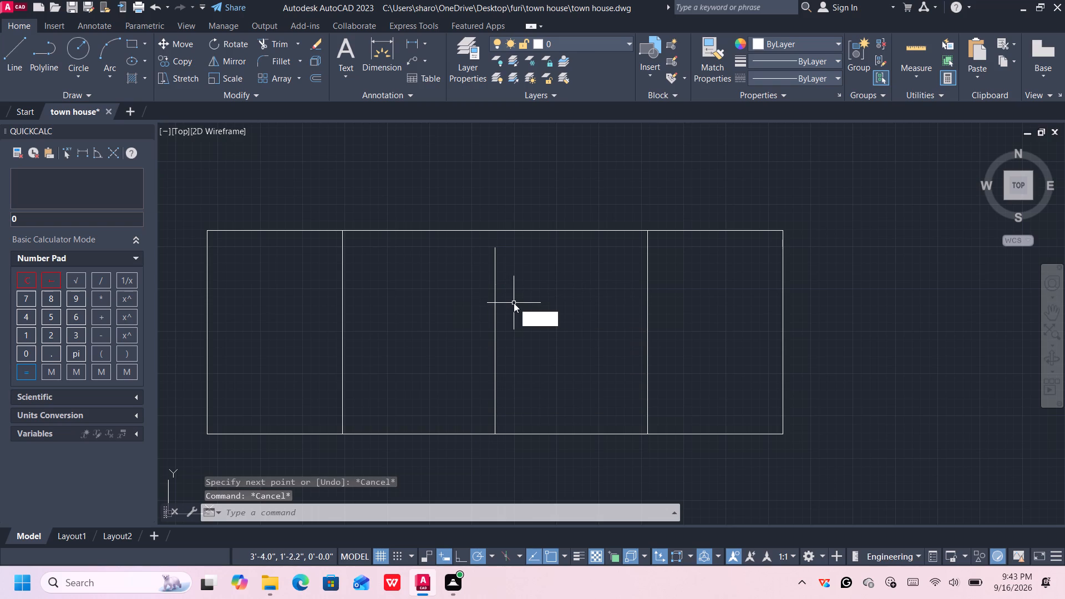
{"action": "key", "text": "Return"}
{"action": "left_click", "coordinate": [497, 250]}
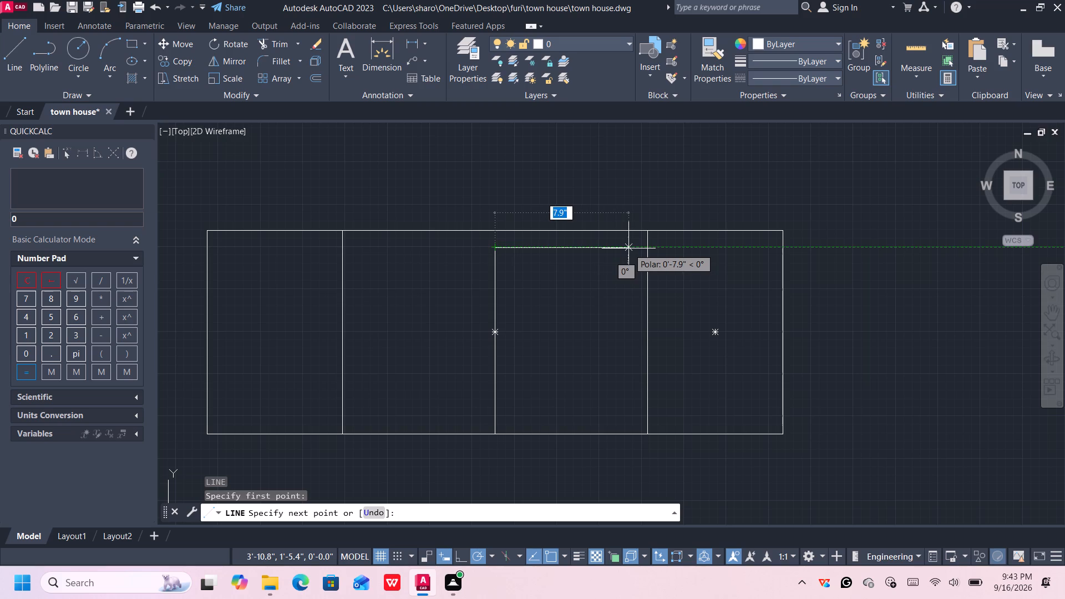
{"action": "type", "text": "8\""}
{"action": "key", "text": "Return"}
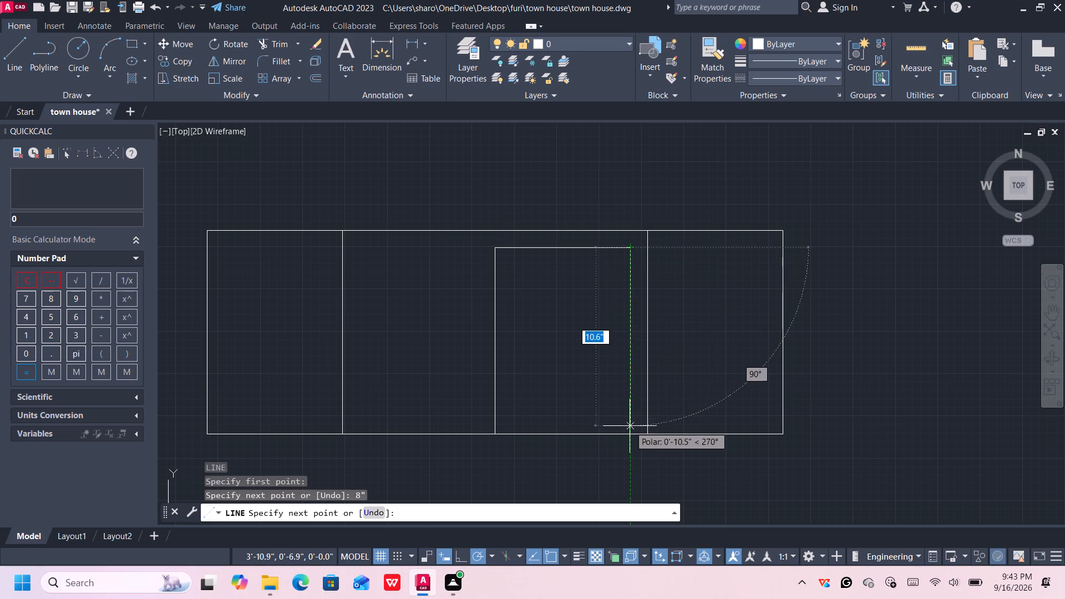
{"action": "left_click", "coordinate": [631, 432]}
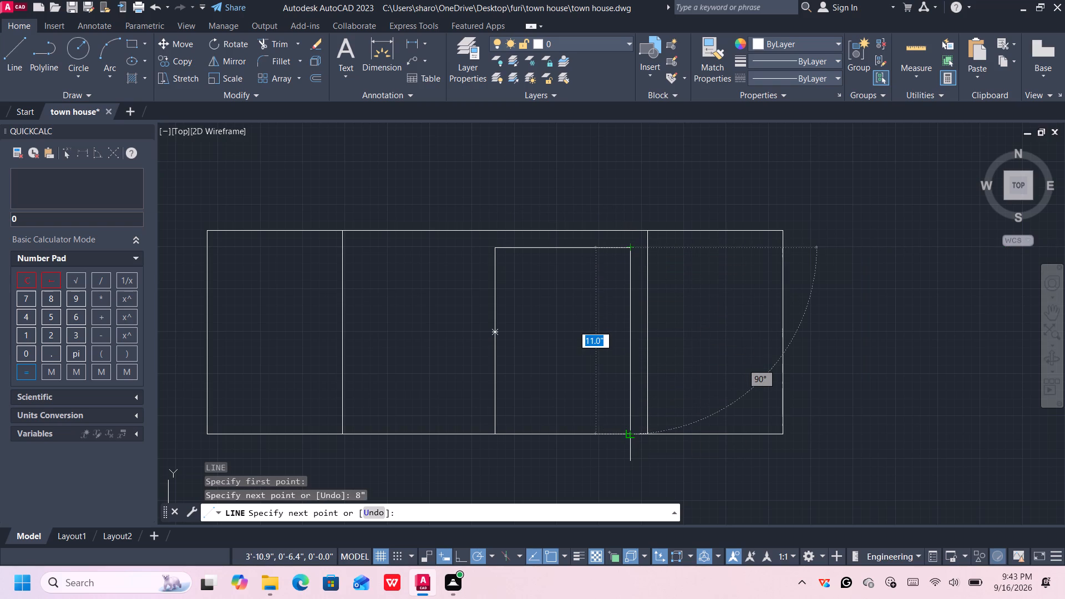
{"action": "key", "text": "Return"}
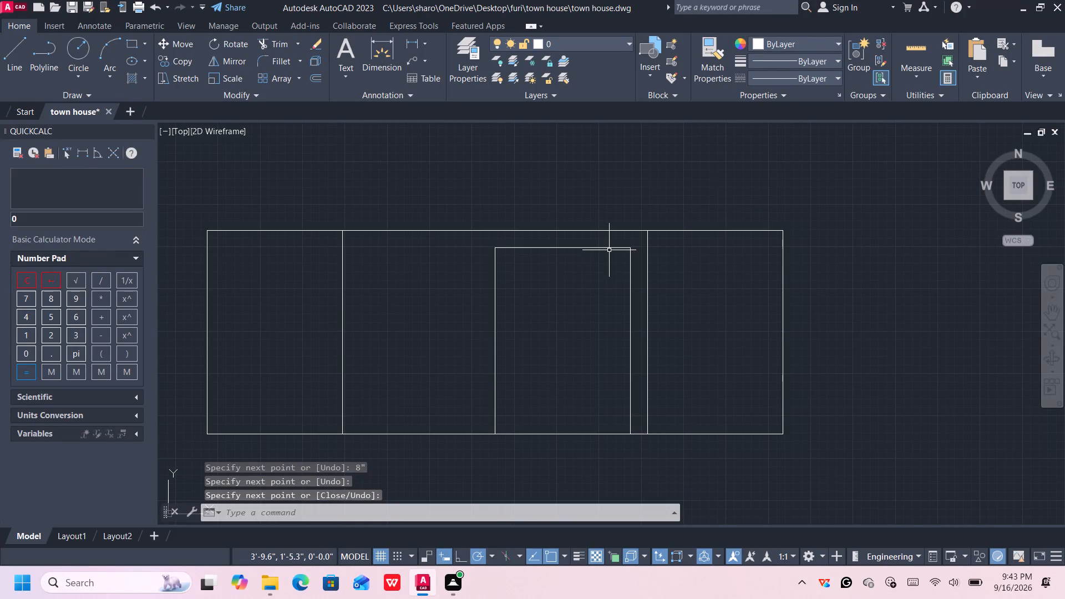
Mirror the inner outline's 8" top line and outer vertical line about the vertical centre line with Ortho on, keeping the source objects.
{"action": "left_click", "coordinate": [608, 247]}
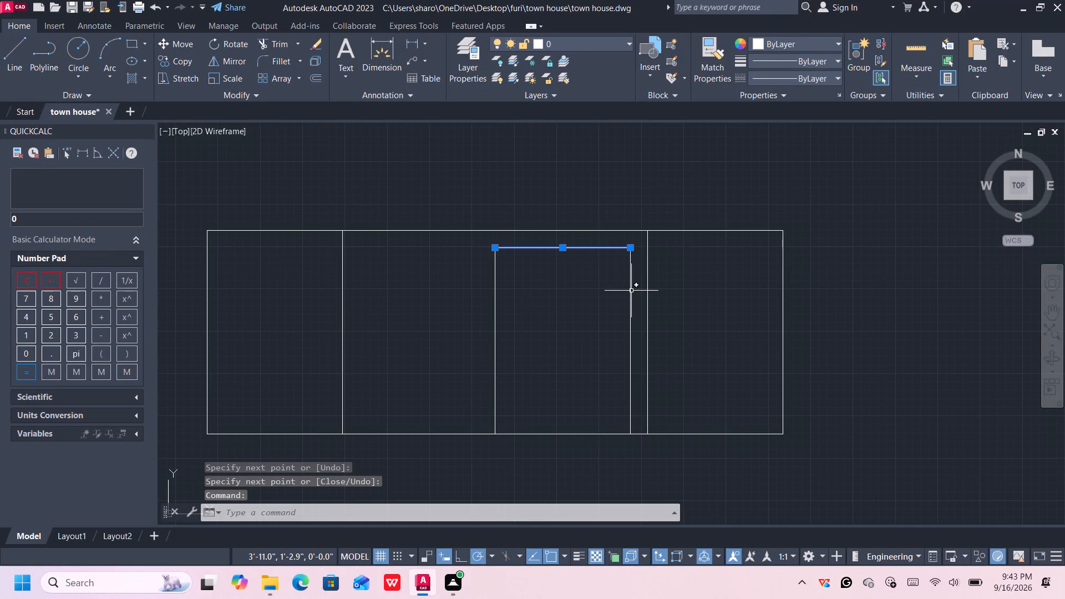
{"action": "left_click", "coordinate": [631, 291]}
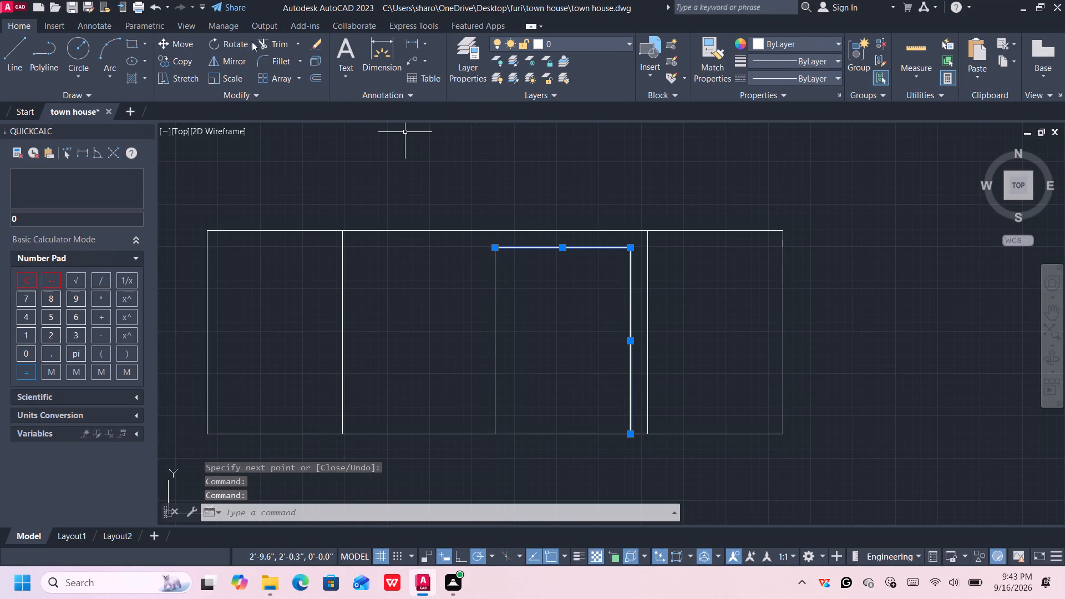
{"action": "left_click", "coordinate": [227, 60]}
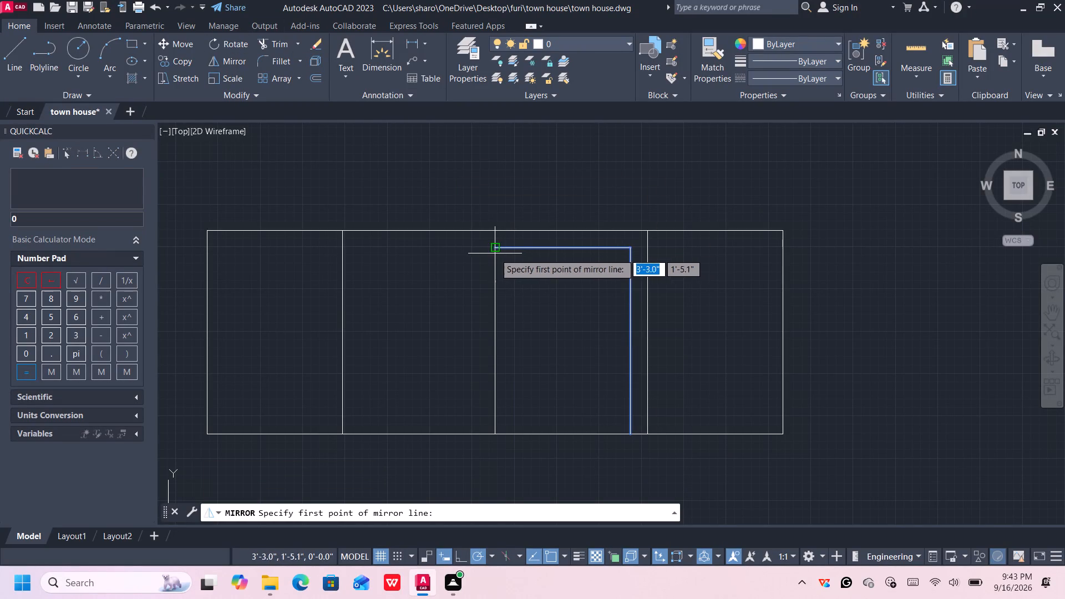
{"action": "left_click", "coordinate": [495, 248]}
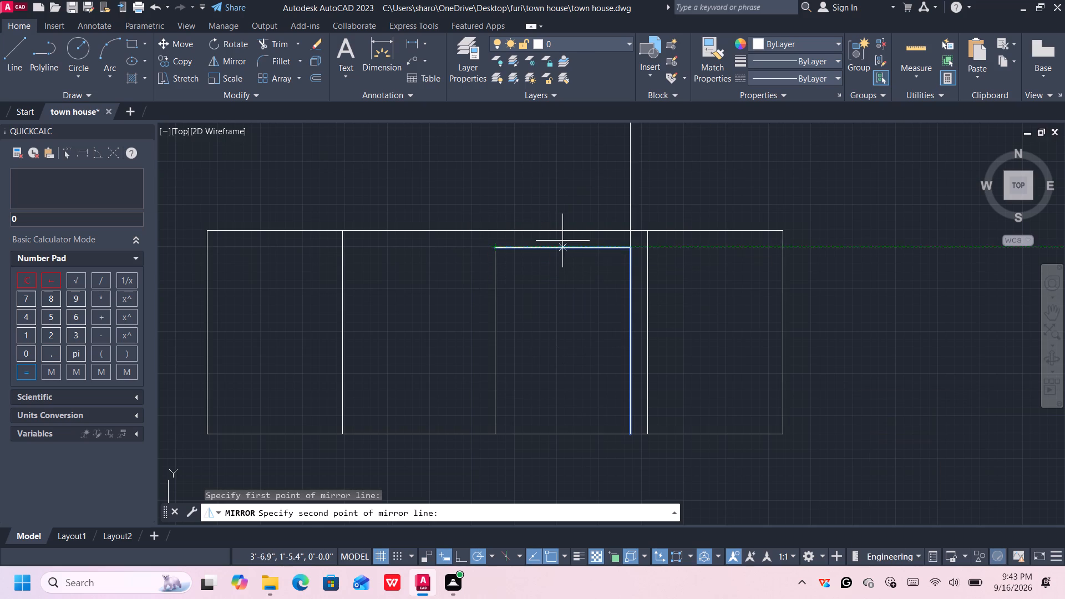
{"action": "left_click", "coordinate": [463, 557]}
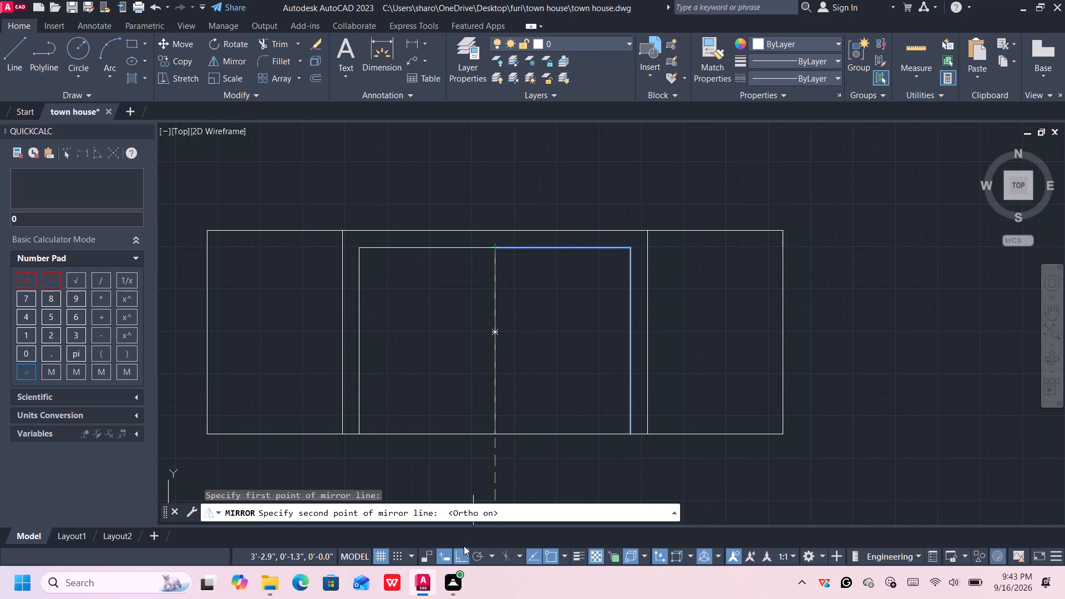
{"action": "left_click", "coordinate": [495, 487]}
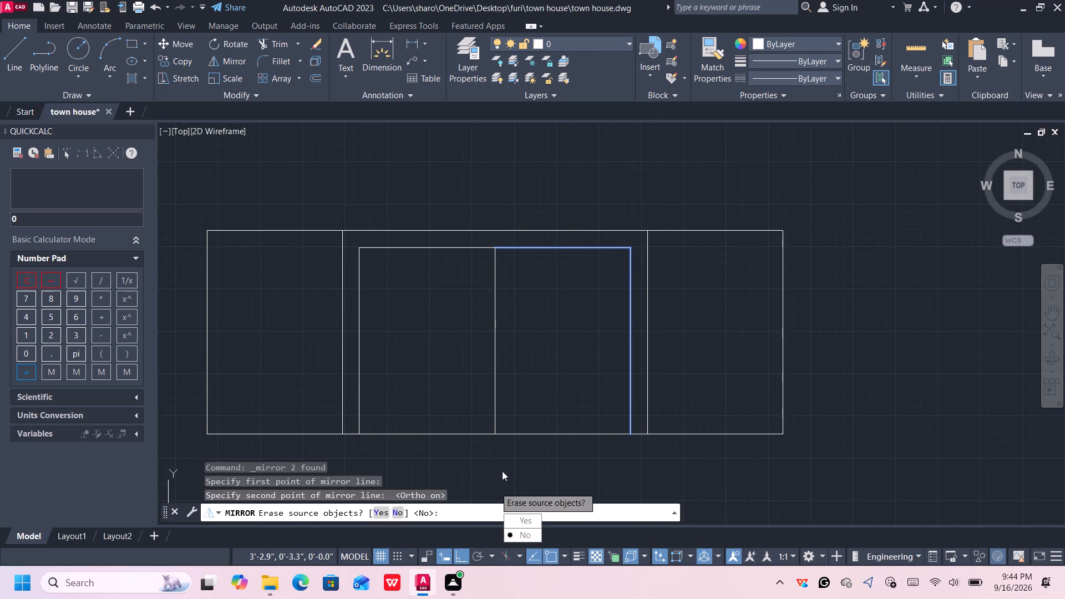
{"action": "scroll", "coordinate": [502, 470], "scroll_direction": "down", "scroll_amount": 1}
{"action": "middle_click_drag", "start_coordinate": [501, 471], "coordinate": [494, 393]}
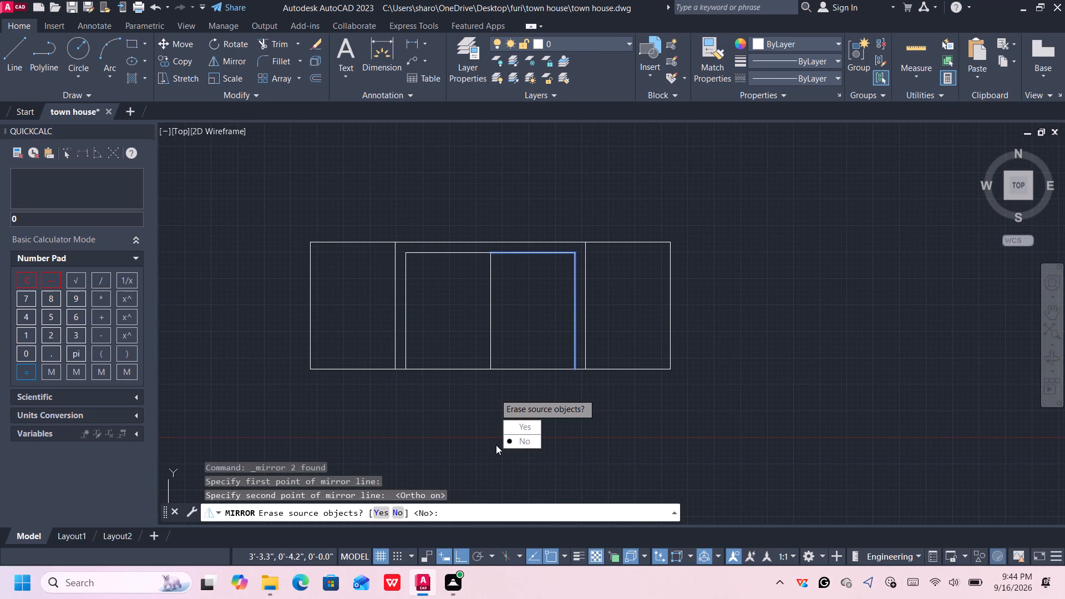
{"action": "left_click_drag", "start_coordinate": [511, 441], "coordinate": [501, 471]}
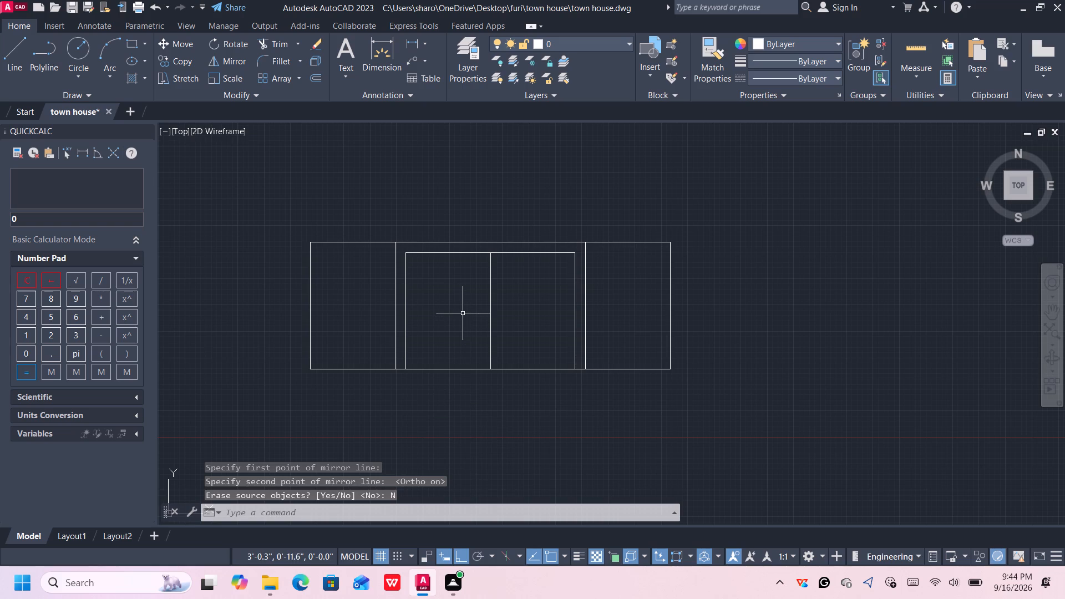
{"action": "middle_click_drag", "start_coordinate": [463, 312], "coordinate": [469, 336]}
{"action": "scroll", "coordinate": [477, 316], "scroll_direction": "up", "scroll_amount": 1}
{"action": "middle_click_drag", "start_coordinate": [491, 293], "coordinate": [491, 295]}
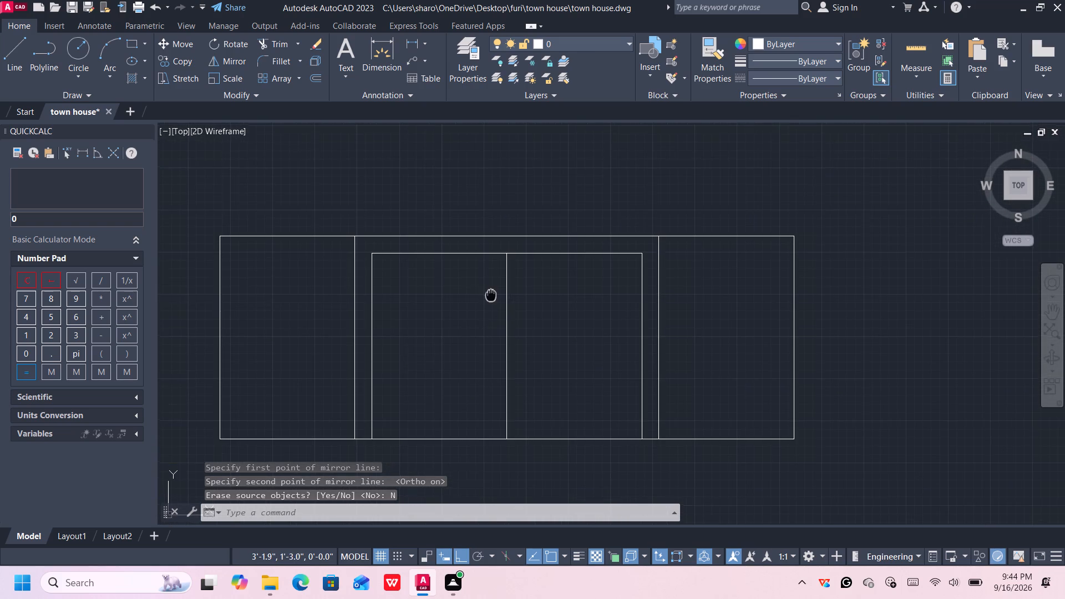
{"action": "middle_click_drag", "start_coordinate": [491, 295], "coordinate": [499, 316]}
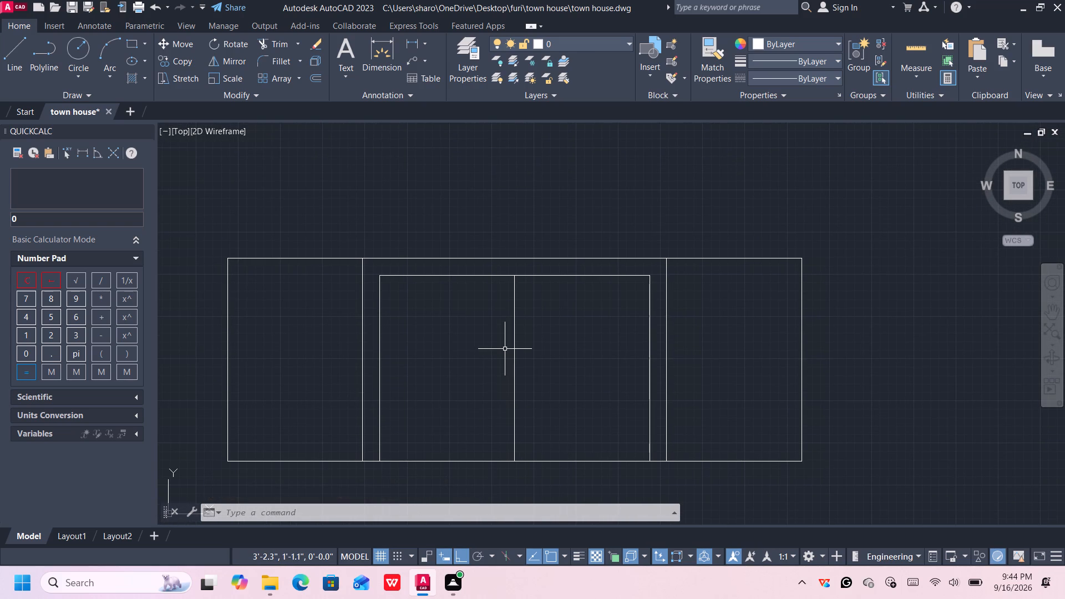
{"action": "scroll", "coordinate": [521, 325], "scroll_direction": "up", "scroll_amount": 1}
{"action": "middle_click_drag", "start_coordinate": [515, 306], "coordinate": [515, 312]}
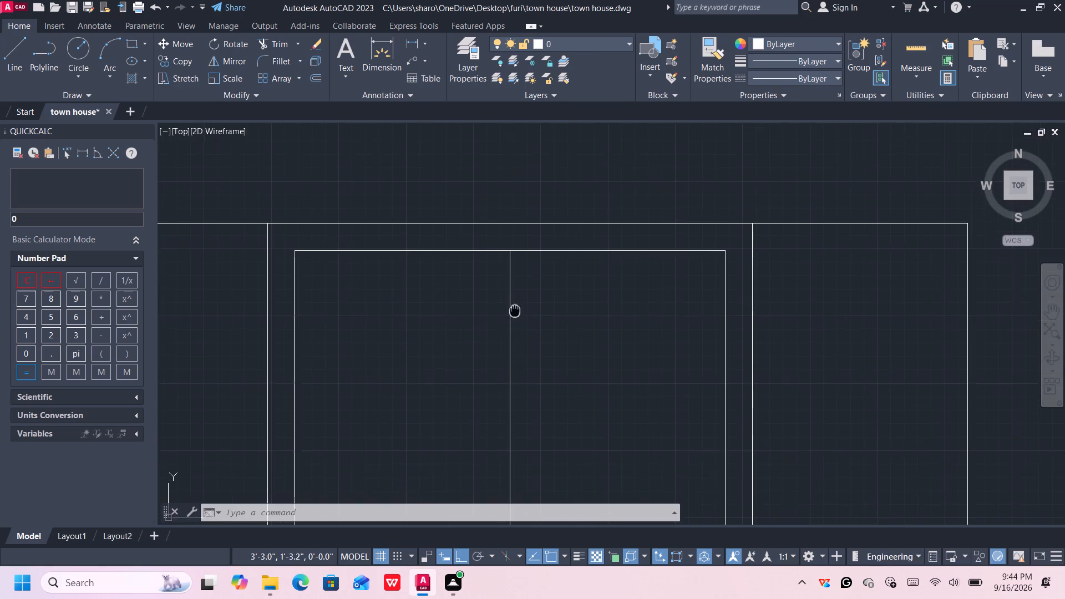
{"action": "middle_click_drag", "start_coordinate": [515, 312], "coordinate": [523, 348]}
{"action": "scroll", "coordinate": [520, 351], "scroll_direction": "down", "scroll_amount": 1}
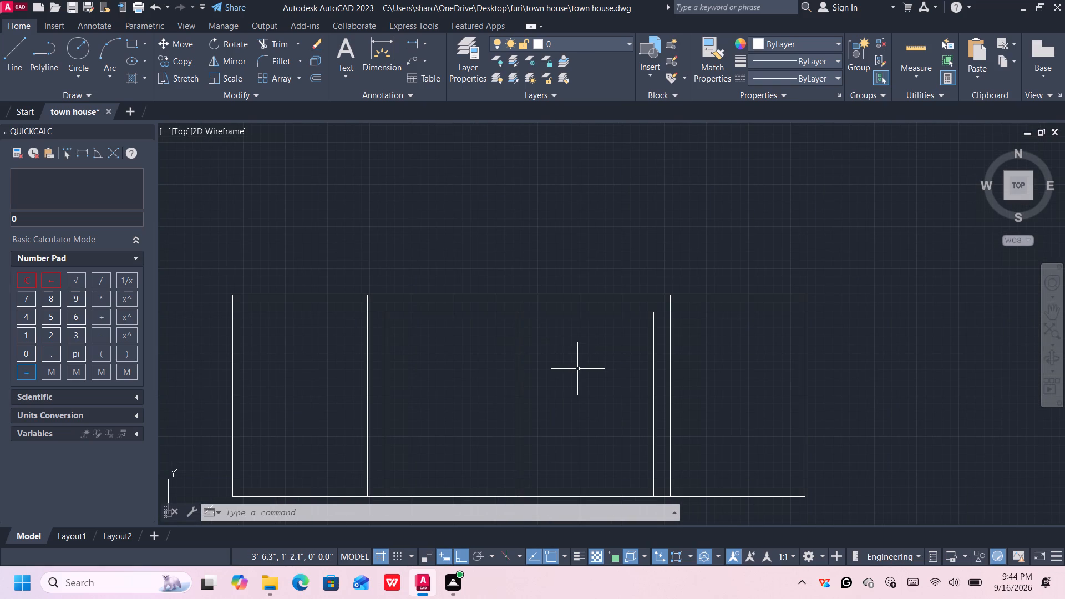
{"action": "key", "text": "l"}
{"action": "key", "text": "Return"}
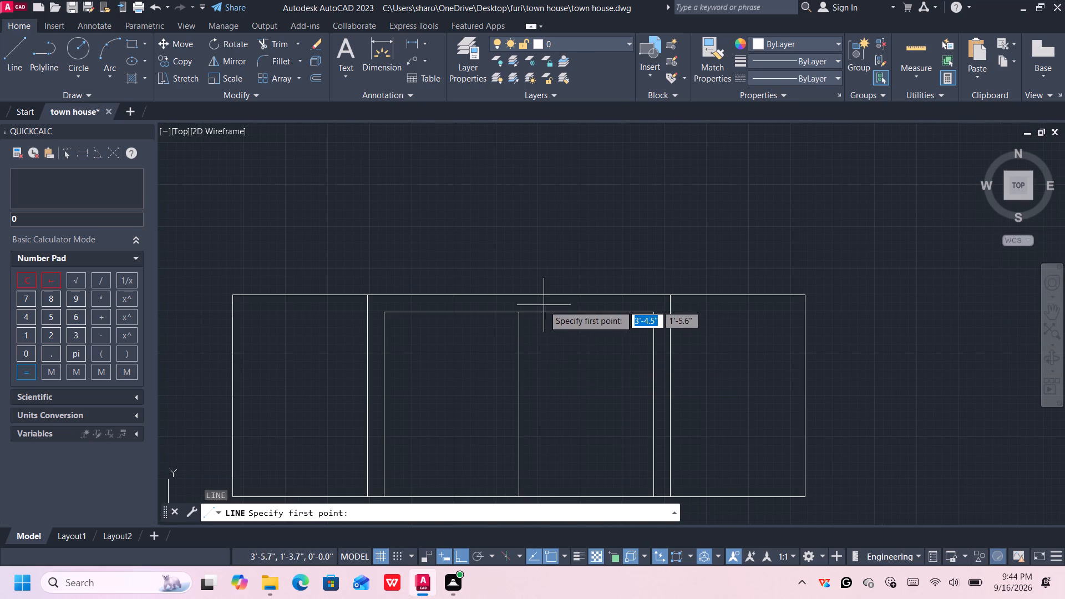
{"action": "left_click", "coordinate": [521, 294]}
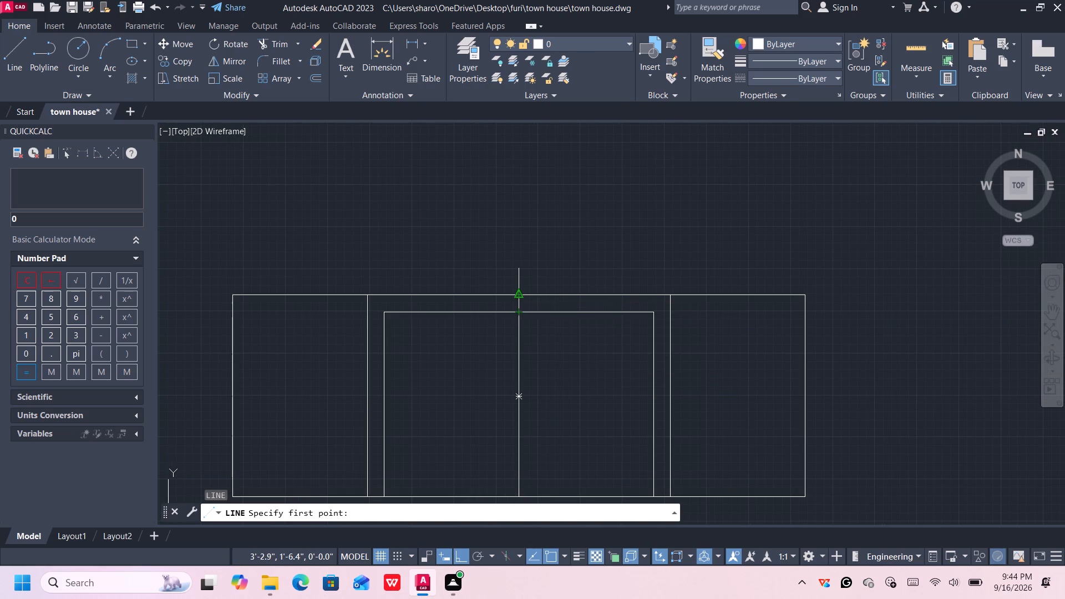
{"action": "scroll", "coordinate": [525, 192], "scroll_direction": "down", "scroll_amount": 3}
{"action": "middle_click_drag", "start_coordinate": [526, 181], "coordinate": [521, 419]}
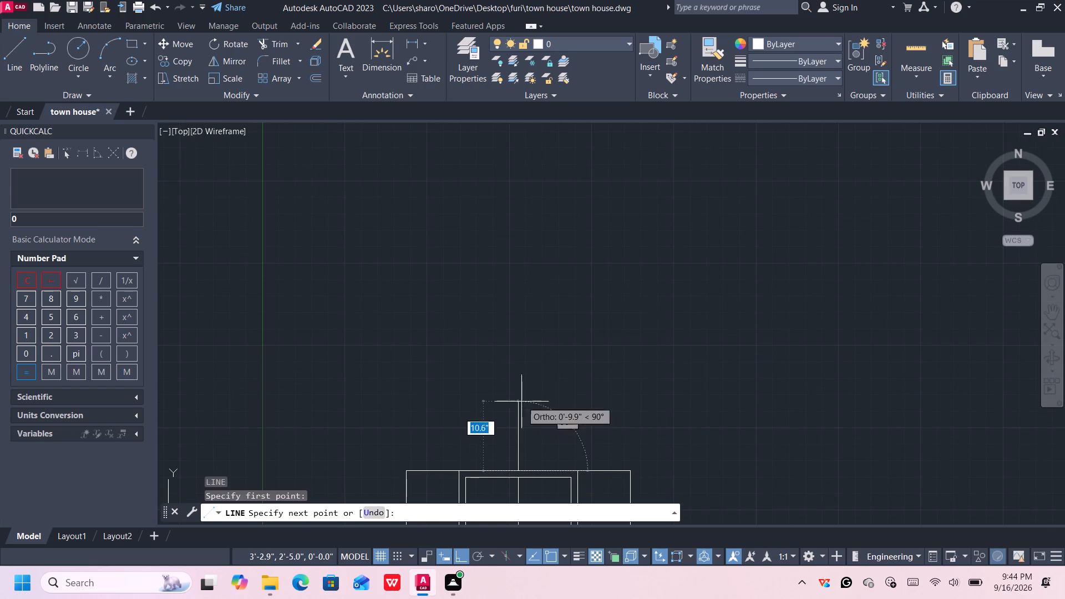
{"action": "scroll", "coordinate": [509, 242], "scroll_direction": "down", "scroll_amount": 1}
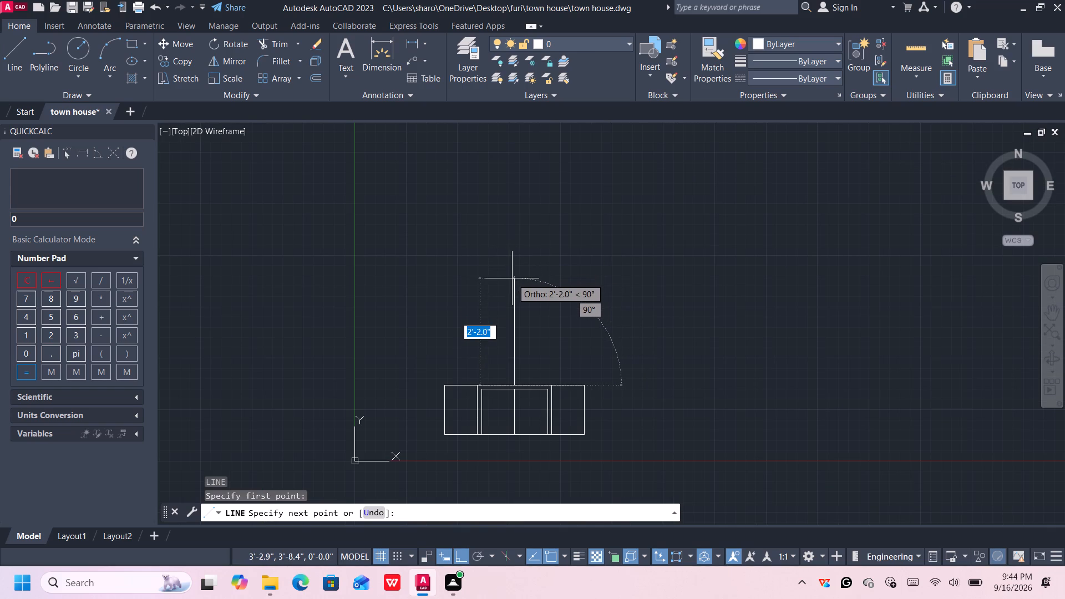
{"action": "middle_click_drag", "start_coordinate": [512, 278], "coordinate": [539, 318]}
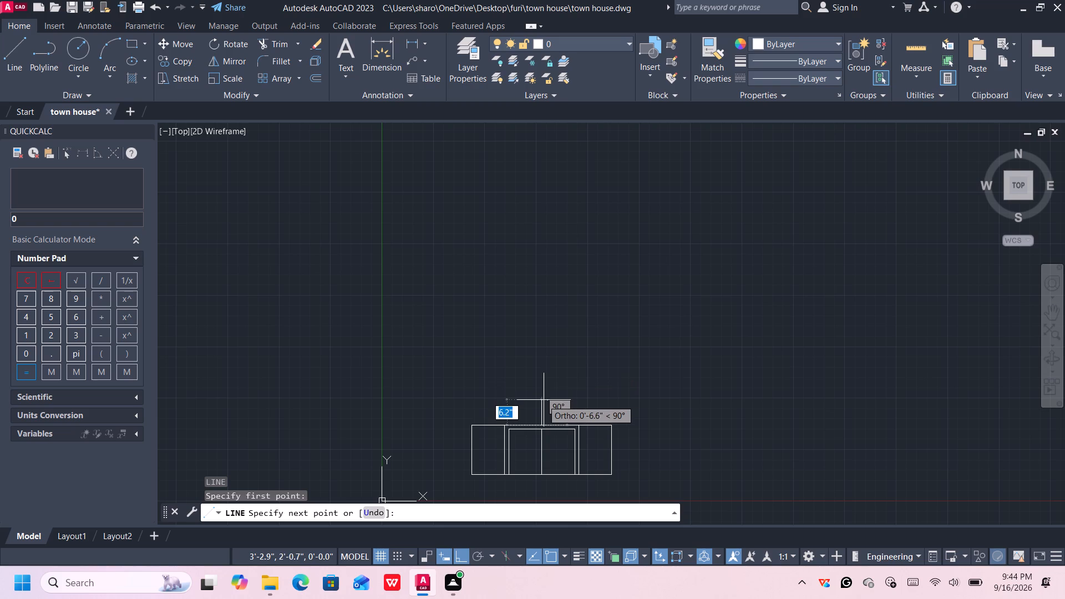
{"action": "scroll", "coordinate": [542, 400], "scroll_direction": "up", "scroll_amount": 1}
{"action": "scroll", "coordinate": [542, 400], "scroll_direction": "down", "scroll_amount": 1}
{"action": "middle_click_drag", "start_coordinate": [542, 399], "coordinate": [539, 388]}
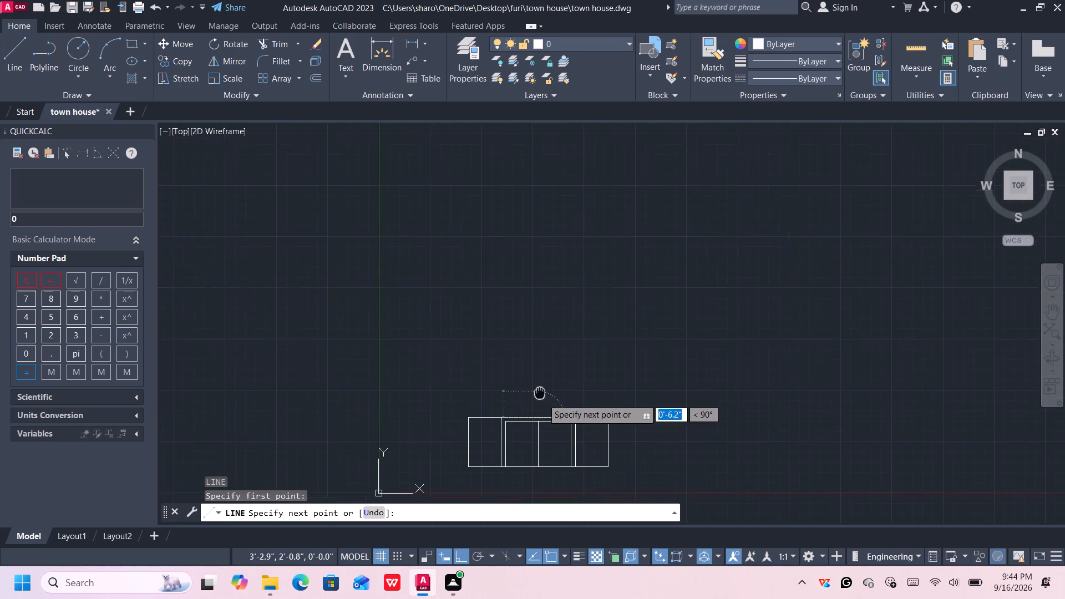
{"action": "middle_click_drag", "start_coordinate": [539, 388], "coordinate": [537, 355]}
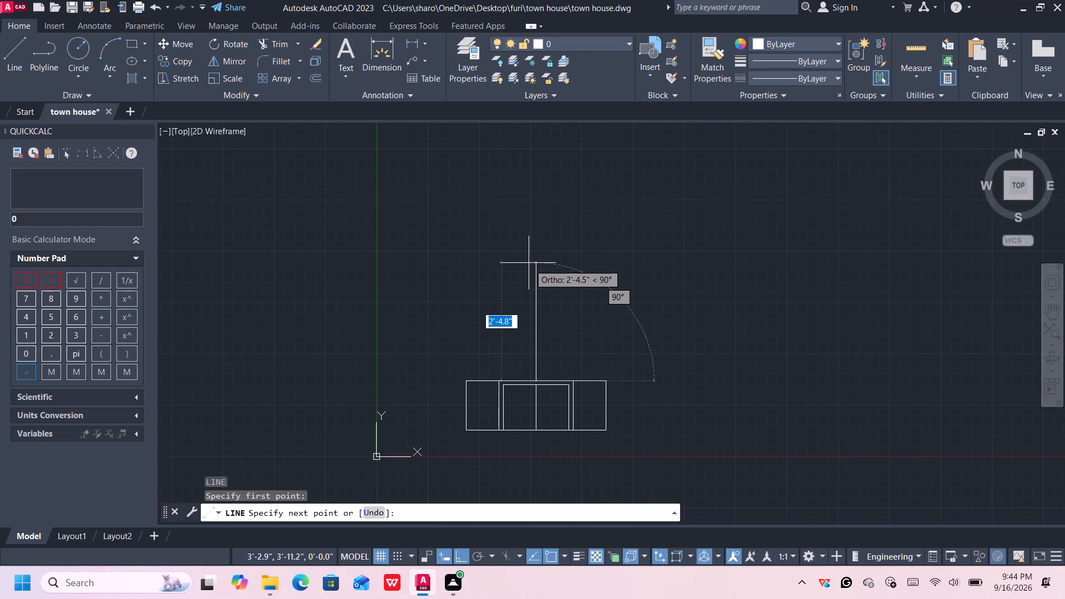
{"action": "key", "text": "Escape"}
Explode the middle and right rectangles into separate lines.
{"action": "scroll", "coordinate": [529, 379], "scroll_direction": "up", "scroll_amount": 2}
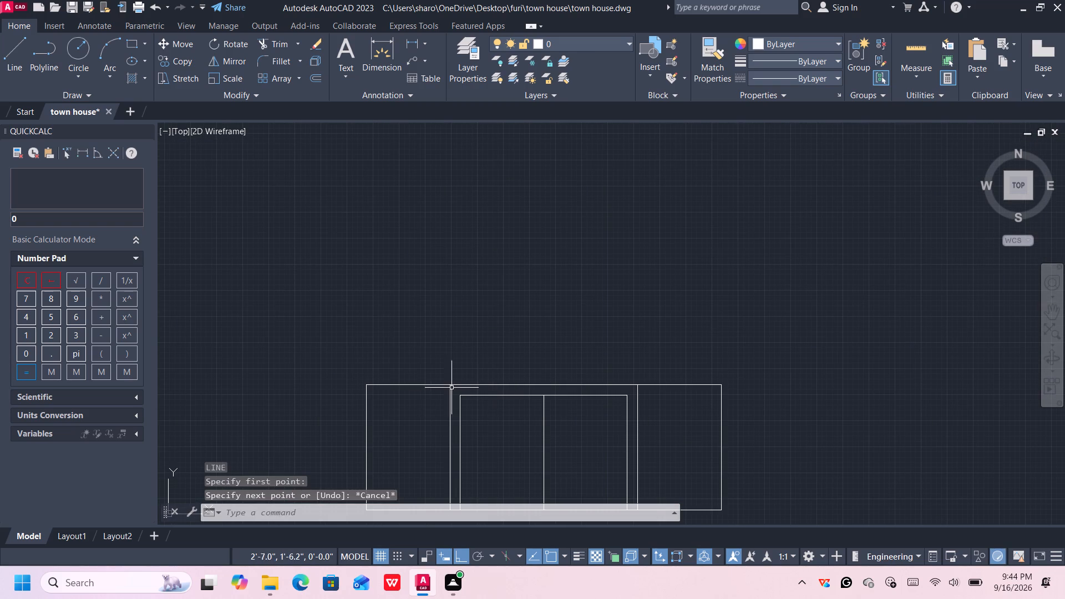
{"action": "left_click", "coordinate": [423, 385]}
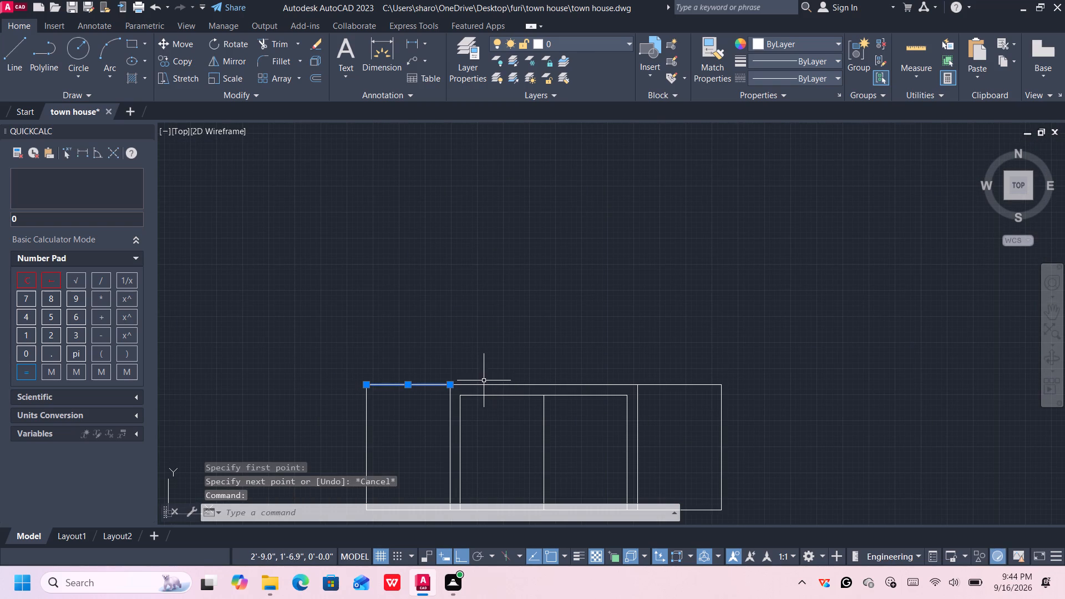
{"action": "left_click", "coordinate": [487, 385]}
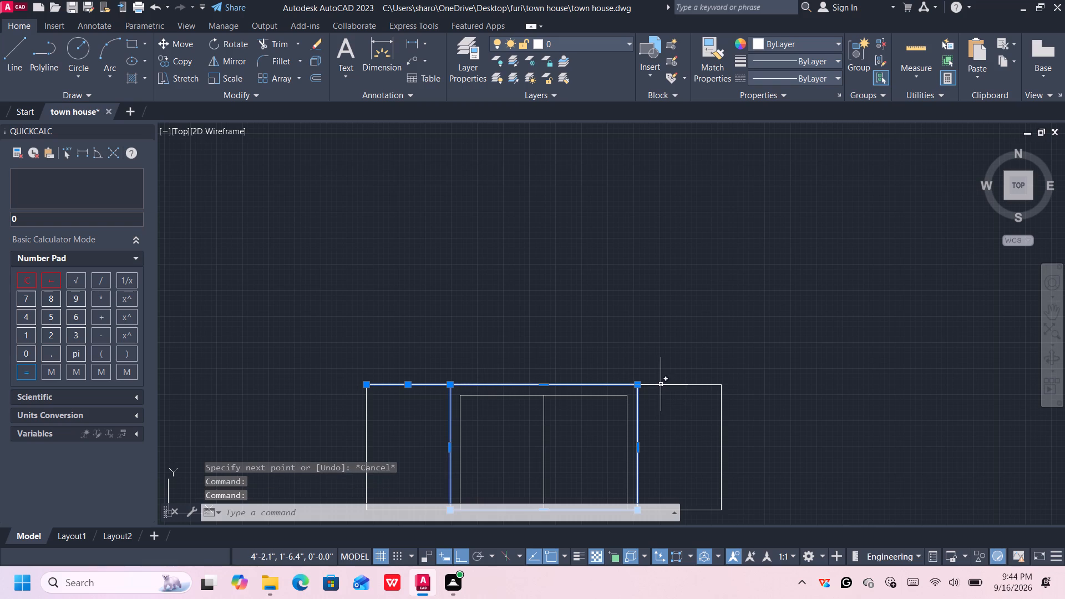
{"action": "left_click", "coordinate": [661, 384]}
{"action": "middle_click_drag", "start_coordinate": [656, 429], "coordinate": [648, 346]}
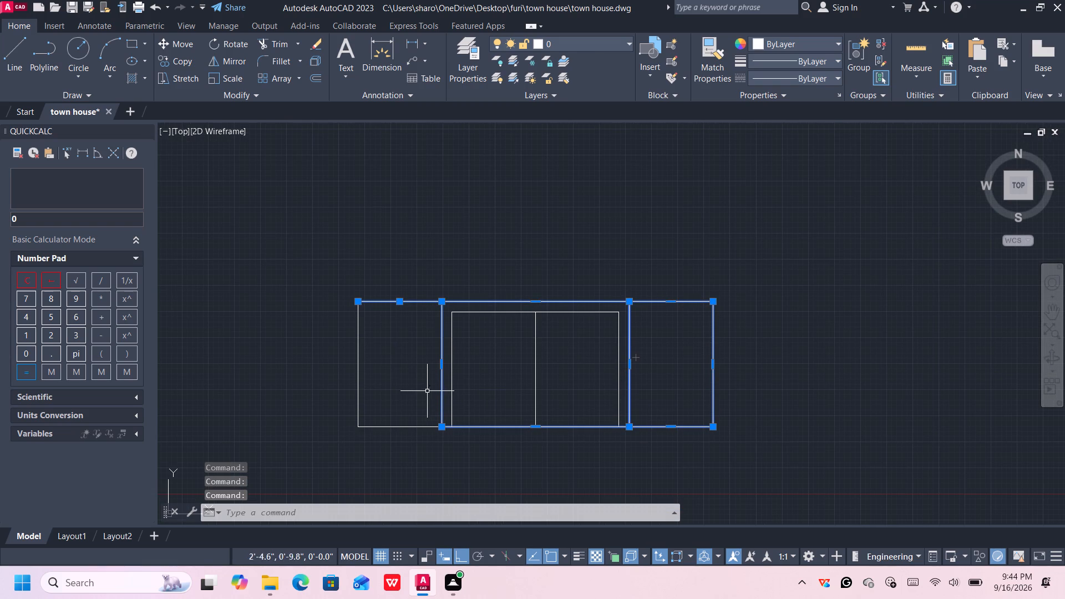
{"action": "left_click", "coordinate": [308, 63]}
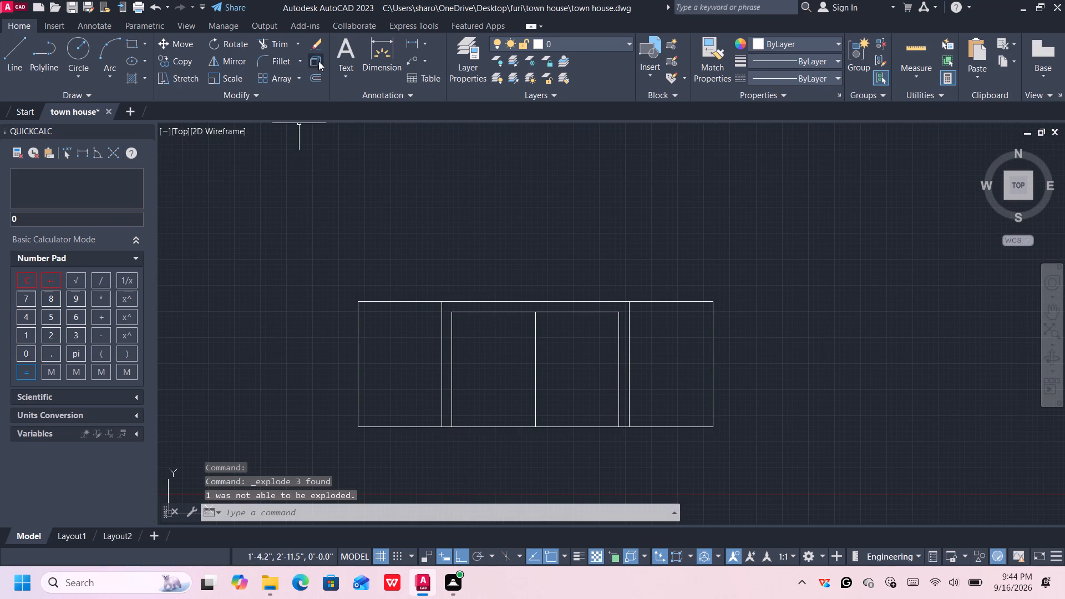
Join the top edges of the left, middle and right rectangles into one continuous line.
{"action": "left_click", "coordinate": [408, 302]}
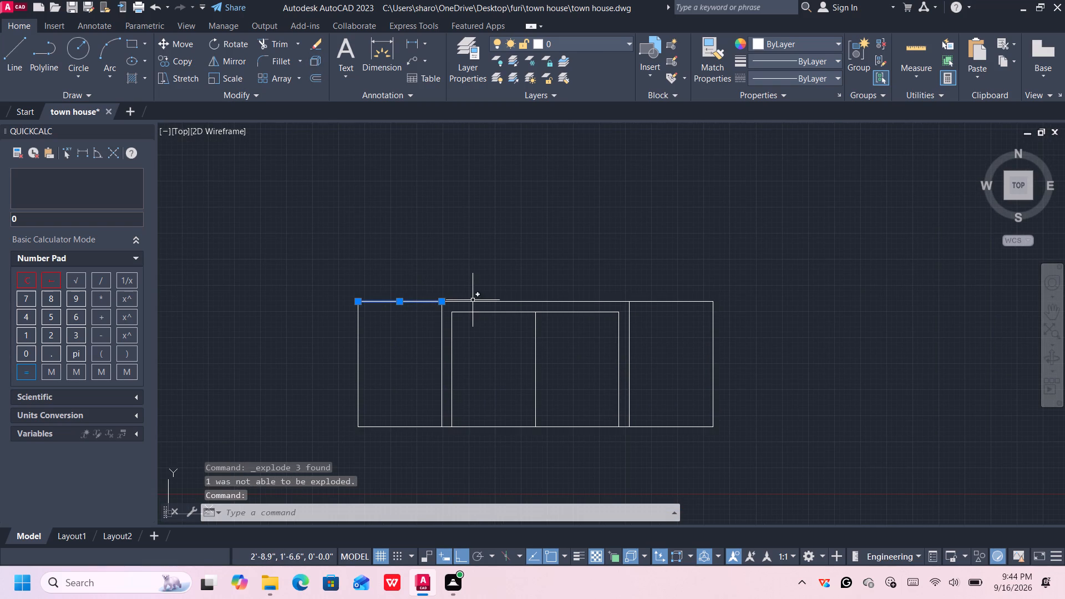
{"action": "left_click", "coordinate": [473, 301]}
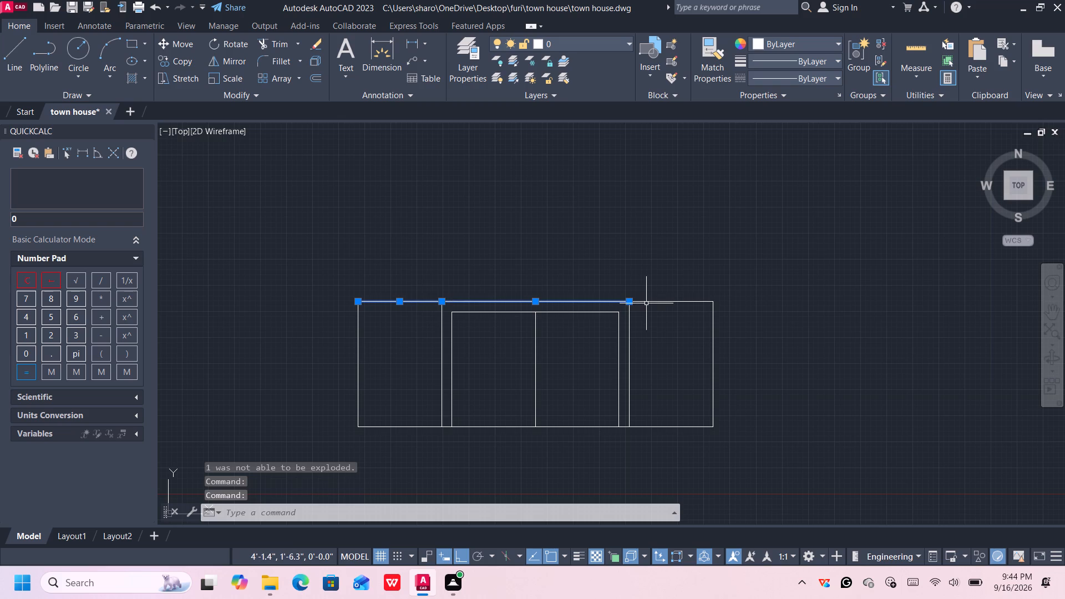
{"action": "left_click", "coordinate": [646, 303]}
{"action": "key", "text": "j"}
{"action": "key", "text": "Return"}
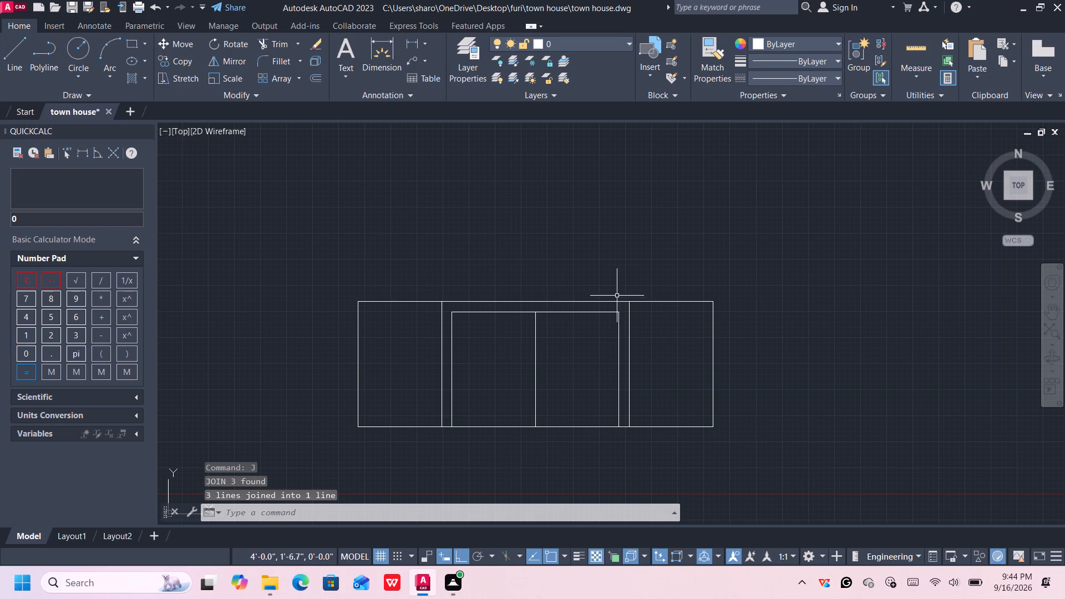
Offset the joined top line 2" upward, above the rectangles.
{"action": "left_click", "coordinate": [534, 302]}
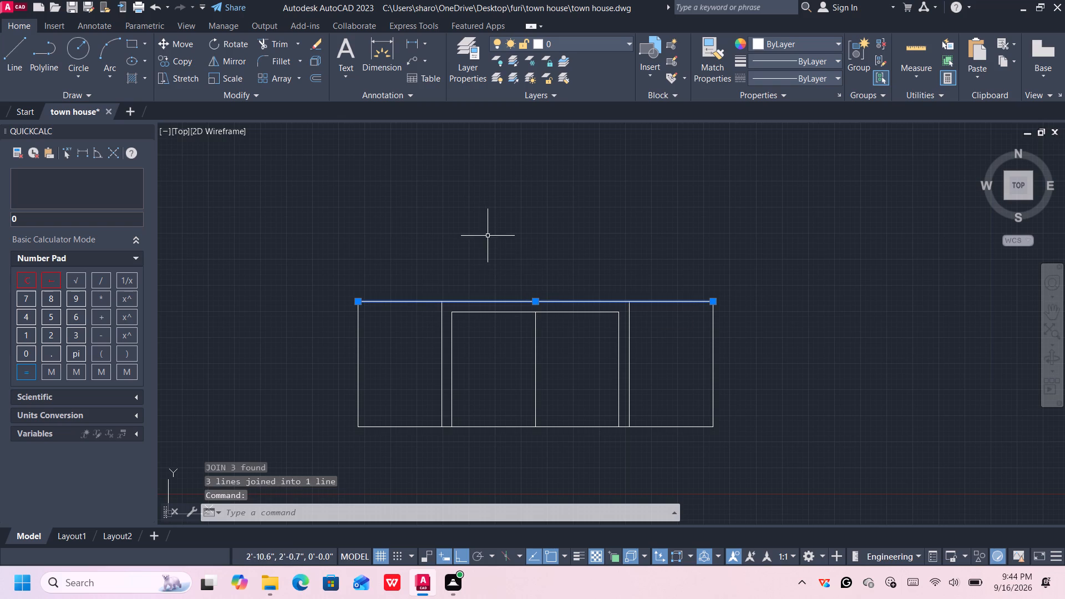
{"action": "middle_click_drag", "start_coordinate": [529, 272], "coordinate": [550, 293]}
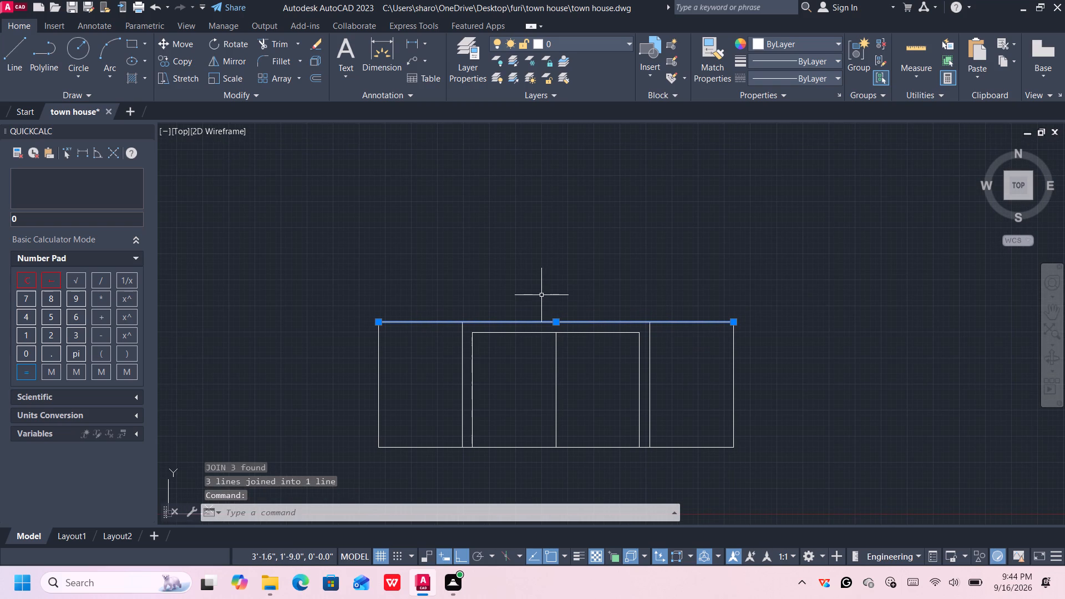
{"action": "scroll", "coordinate": [546, 301], "scroll_direction": "up", "scroll_amount": 1}
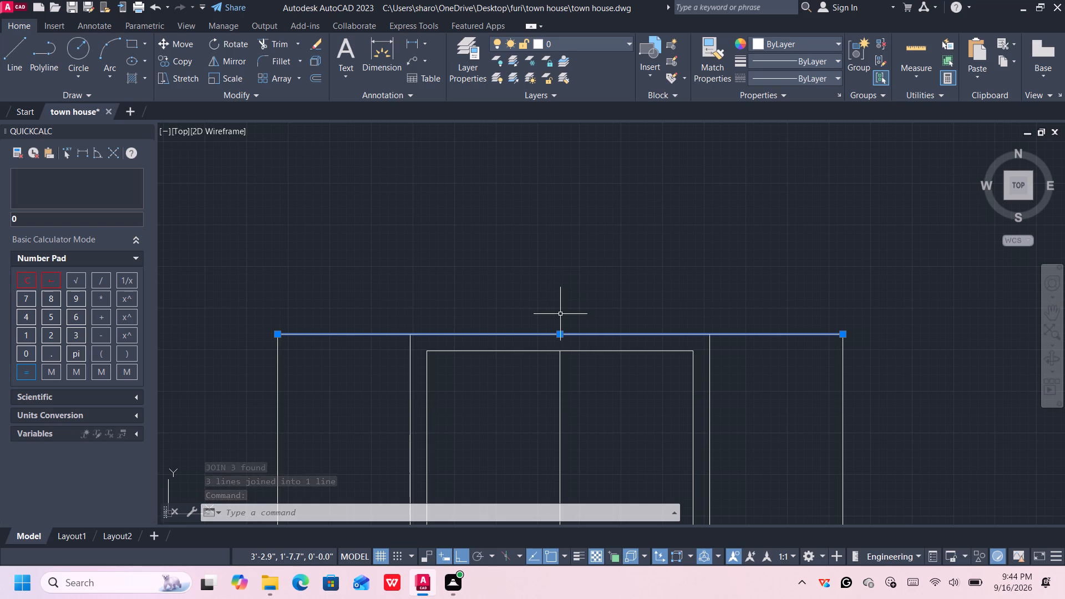
{"action": "key", "text": "o"}
{"action": "key", "text": "Return"}
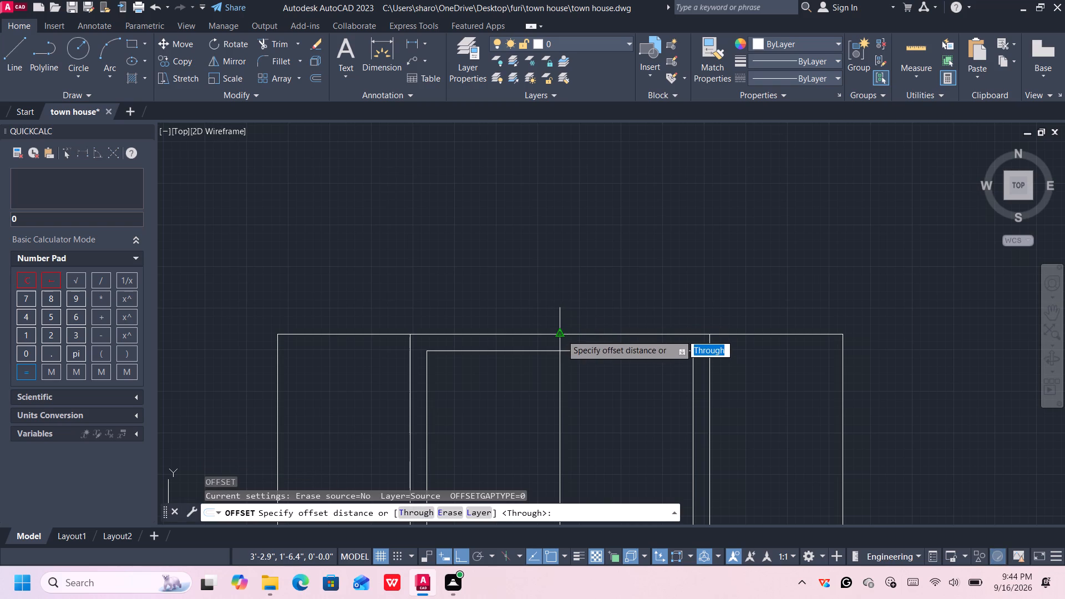
{"action": "left_click", "coordinate": [561, 334]}
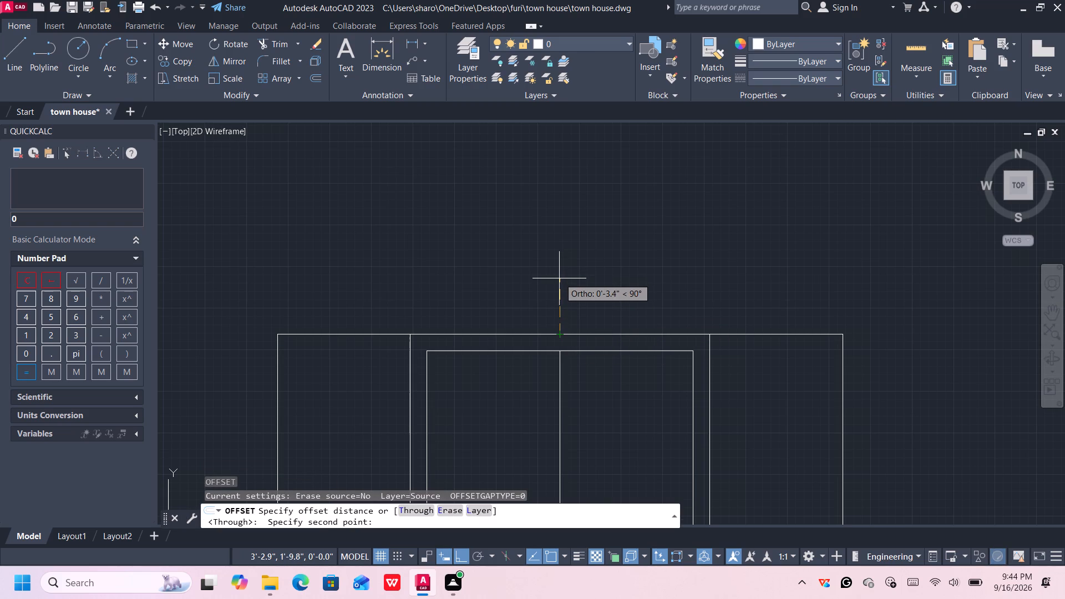
{"action": "middle_click_drag", "start_coordinate": [559, 280], "coordinate": [558, 299]}
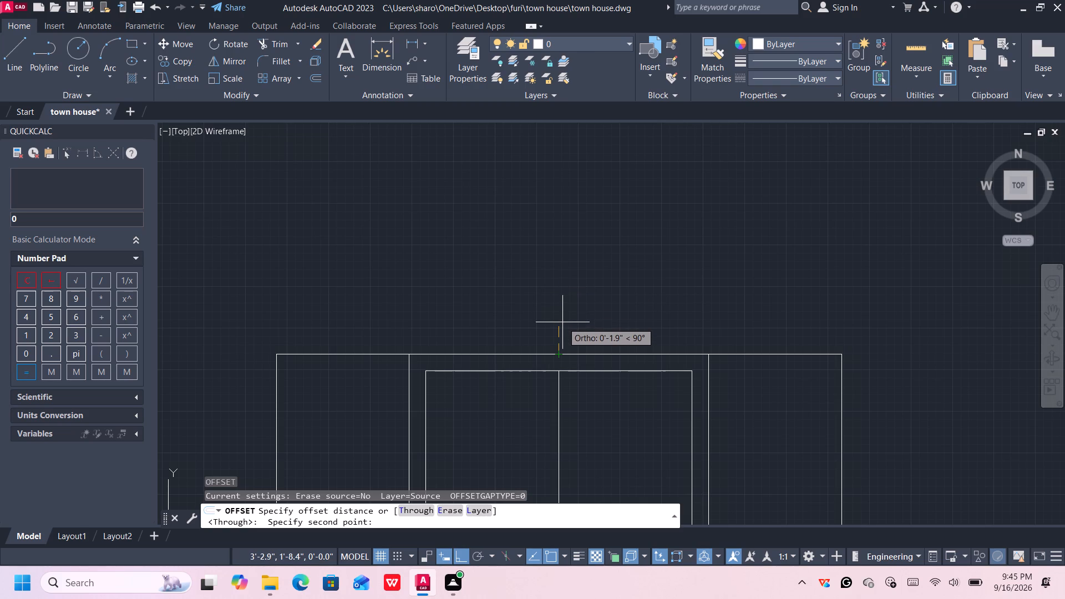
{"action": "key", "text": "2"}
{"action": "key", "text": "shift+quotedbl"}
{"action": "key", "text": "Return"}
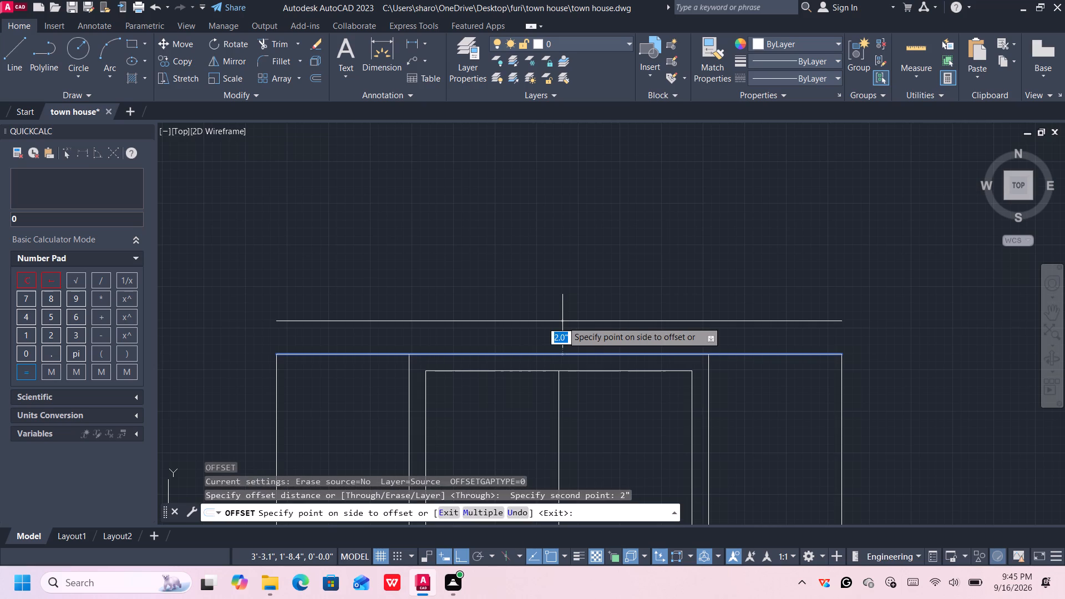
{"action": "left_click", "coordinate": [562, 321]}
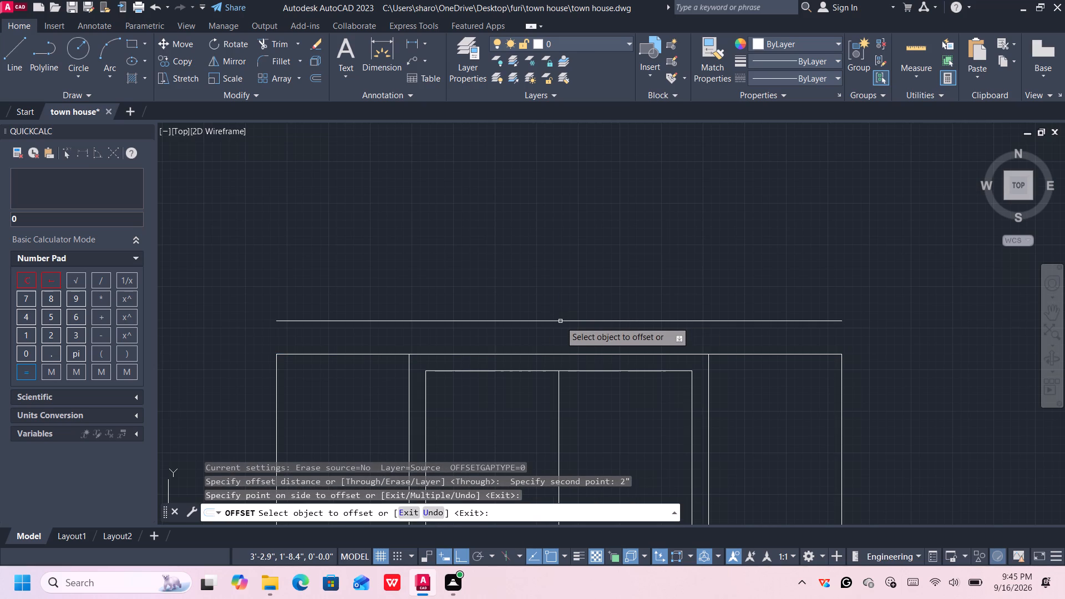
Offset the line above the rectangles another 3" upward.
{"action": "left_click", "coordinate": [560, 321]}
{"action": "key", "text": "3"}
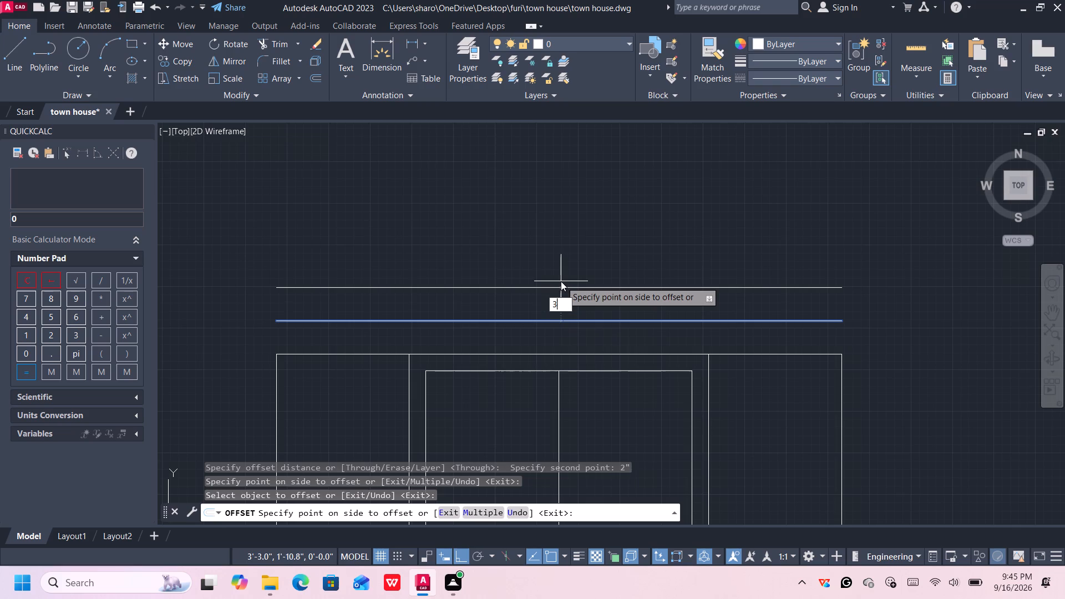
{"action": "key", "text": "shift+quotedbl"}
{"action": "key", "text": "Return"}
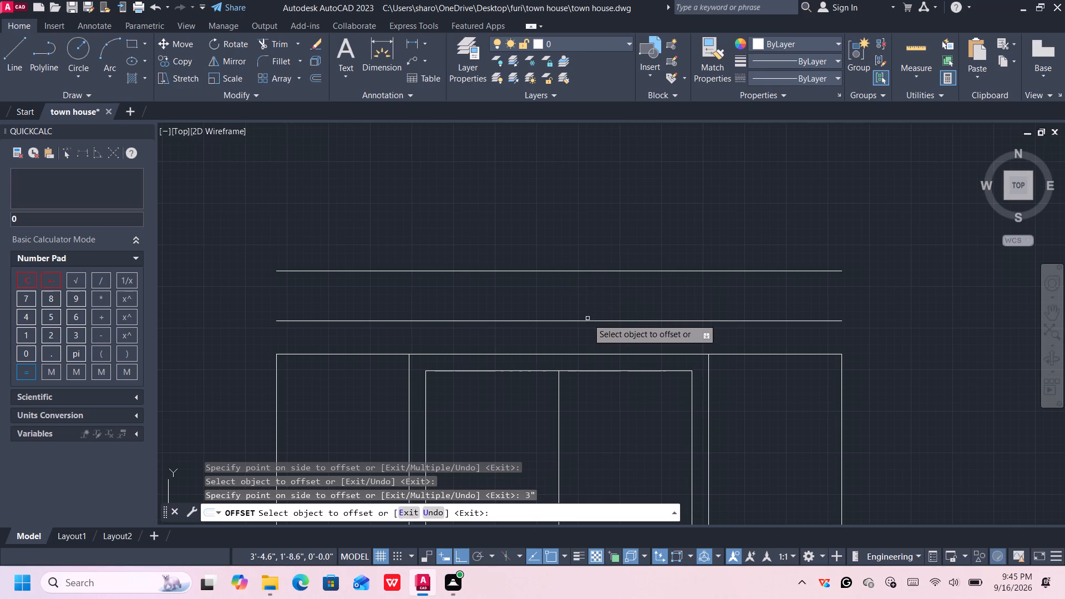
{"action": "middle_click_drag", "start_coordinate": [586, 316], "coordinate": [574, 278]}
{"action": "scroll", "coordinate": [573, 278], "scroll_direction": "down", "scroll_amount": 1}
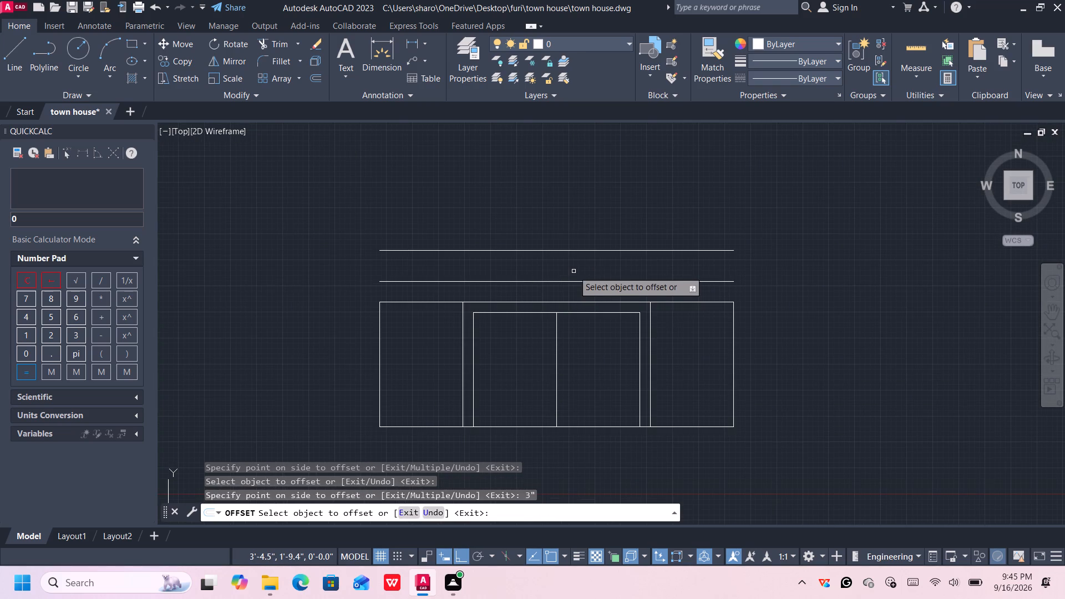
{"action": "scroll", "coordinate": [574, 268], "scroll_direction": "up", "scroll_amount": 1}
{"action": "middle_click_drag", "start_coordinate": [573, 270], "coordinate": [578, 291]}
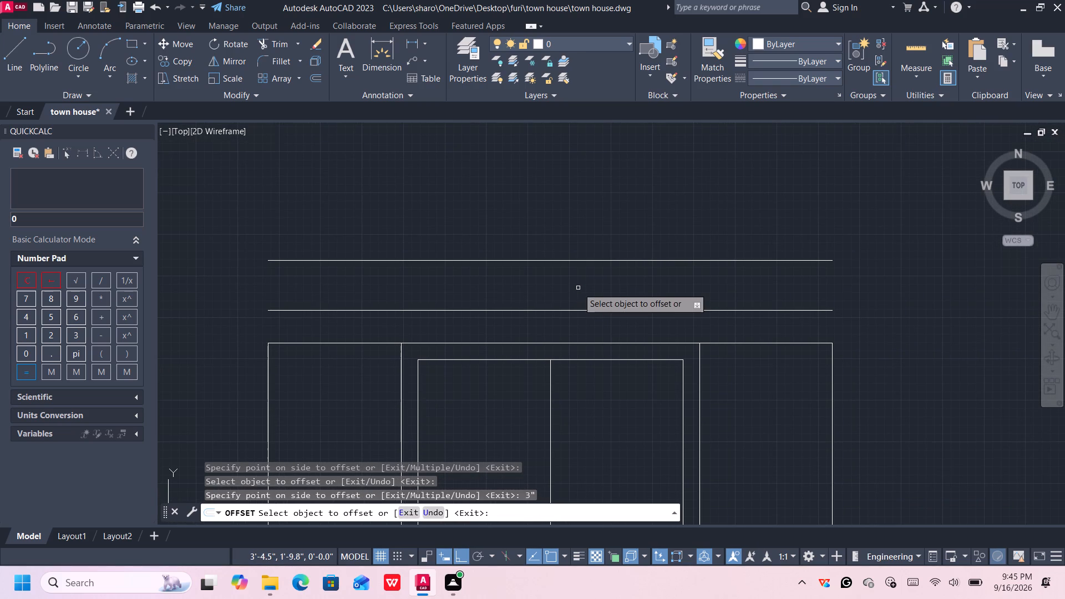
Undo the 3" and 2" offsets above the rectangles.
{"action": "key", "text": "ctrl+z"}
{"action": "key", "text": "ctrl+z"}
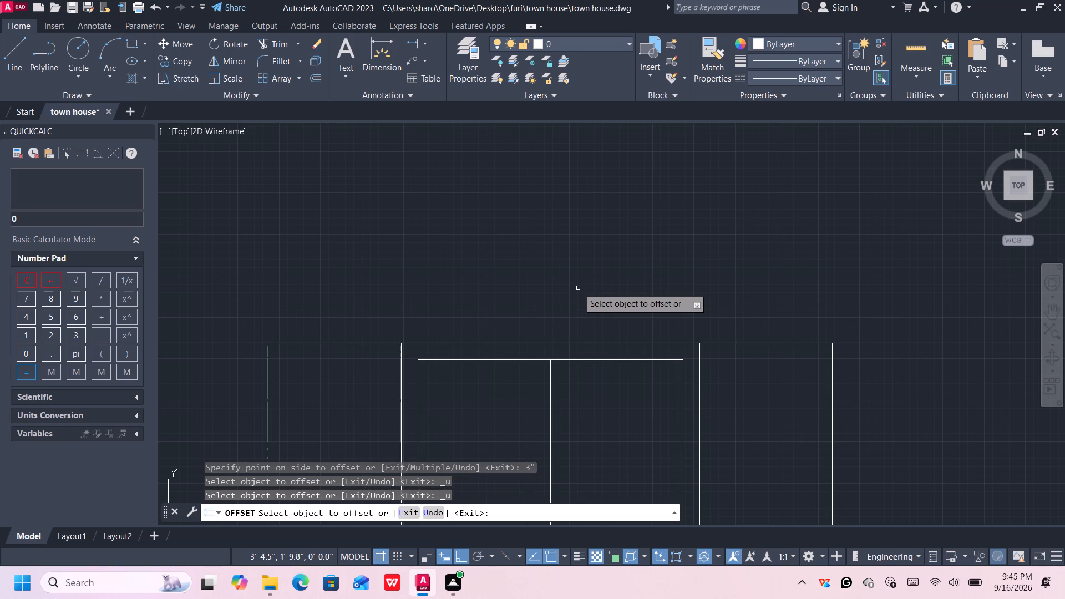
Offset the joined top line of the rectangles 1" upward.
{"action": "left_click", "coordinate": [564, 341]}
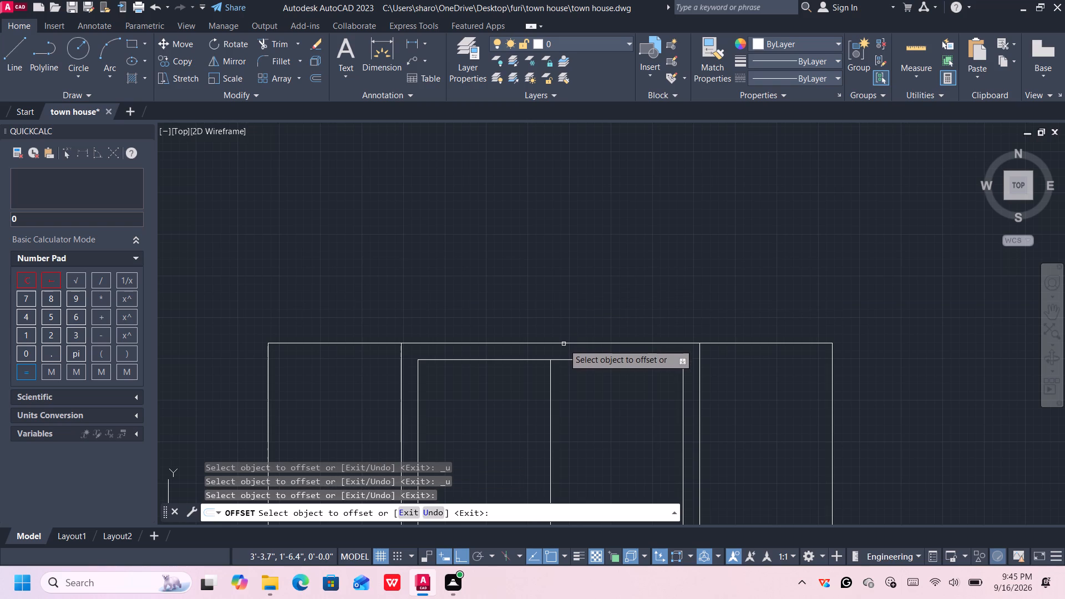
{"action": "left_click", "coordinate": [564, 344]}
{"action": "type", "text": "1\""}
{"action": "key", "text": "Return"}
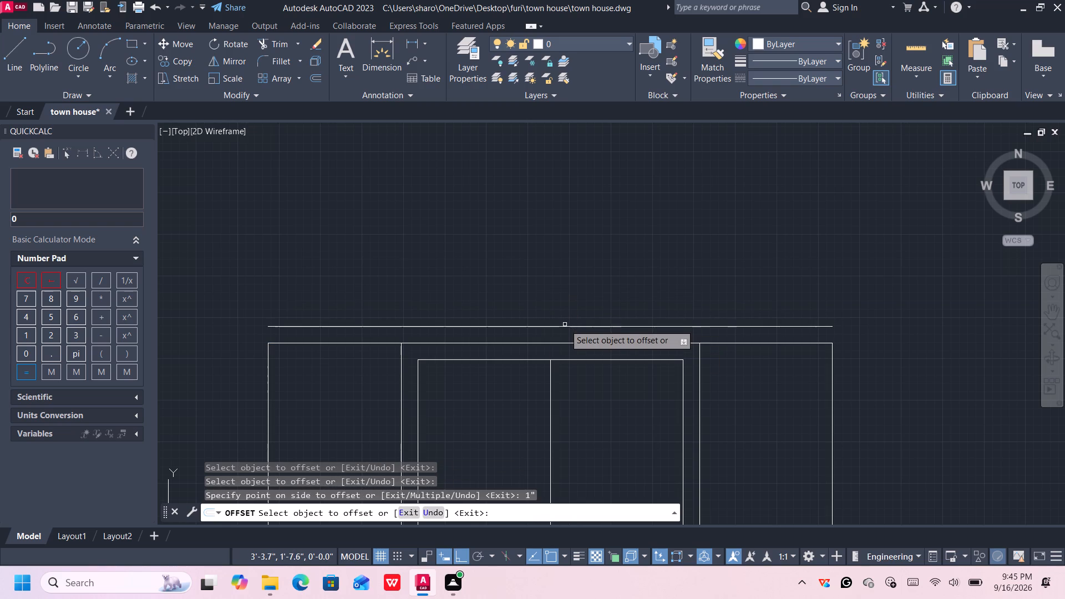
Offset the line lying 1" above the rectangles 3" further upward.
{"action": "left_click", "coordinate": [565, 327]}
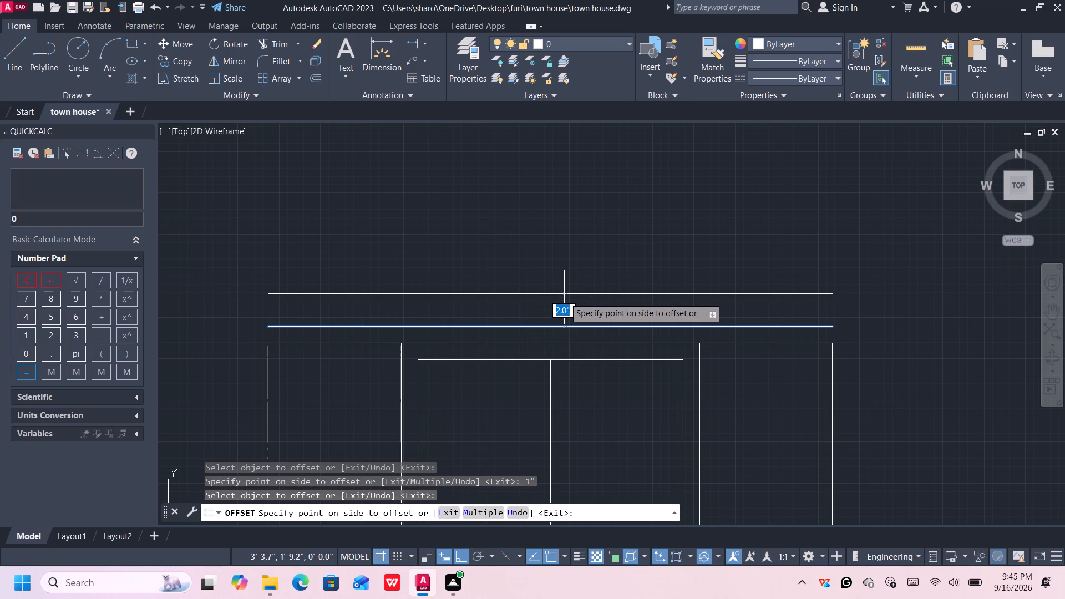
{"action": "type", "text": "3\""}
{"action": "key", "text": "Return"}
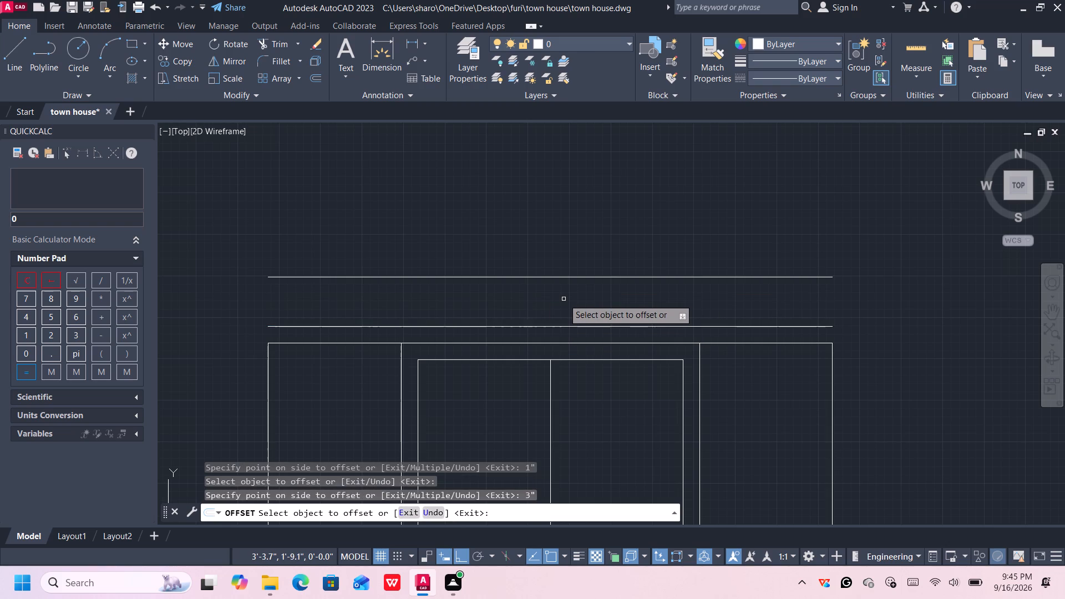
{"action": "middle_click_drag", "start_coordinate": [569, 290], "coordinate": [577, 308]}
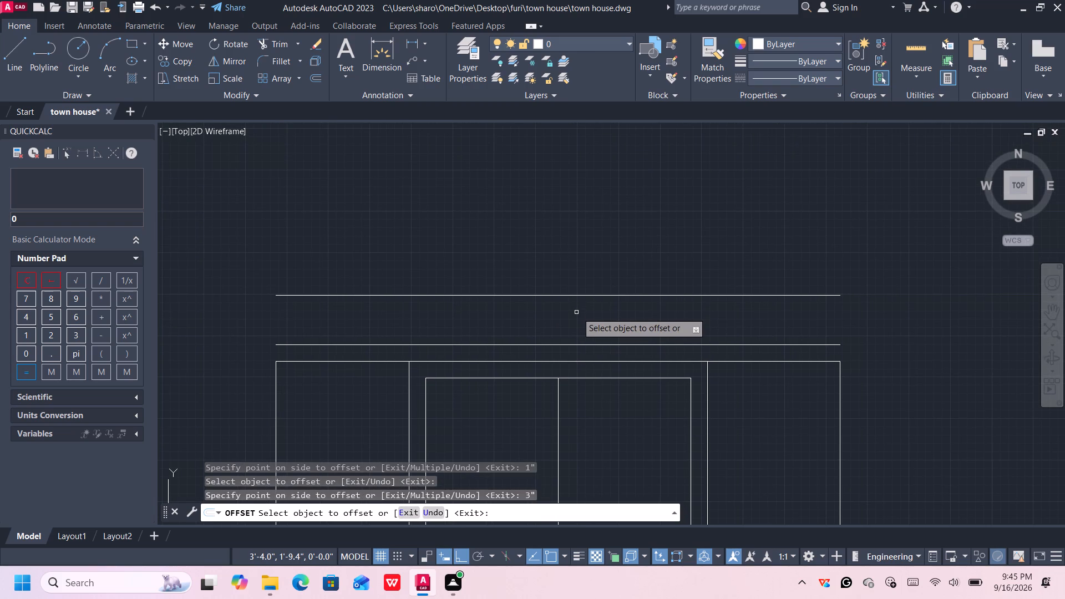
{"action": "middle_click_drag", "start_coordinate": [577, 312], "coordinate": [572, 293]}
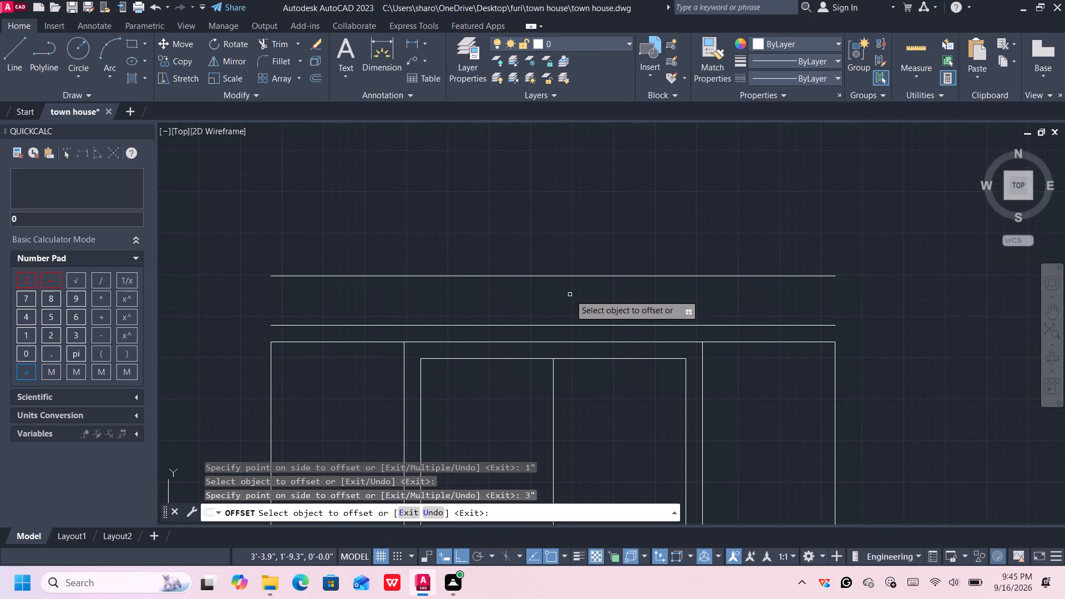
{"action": "key", "text": "Escape"}
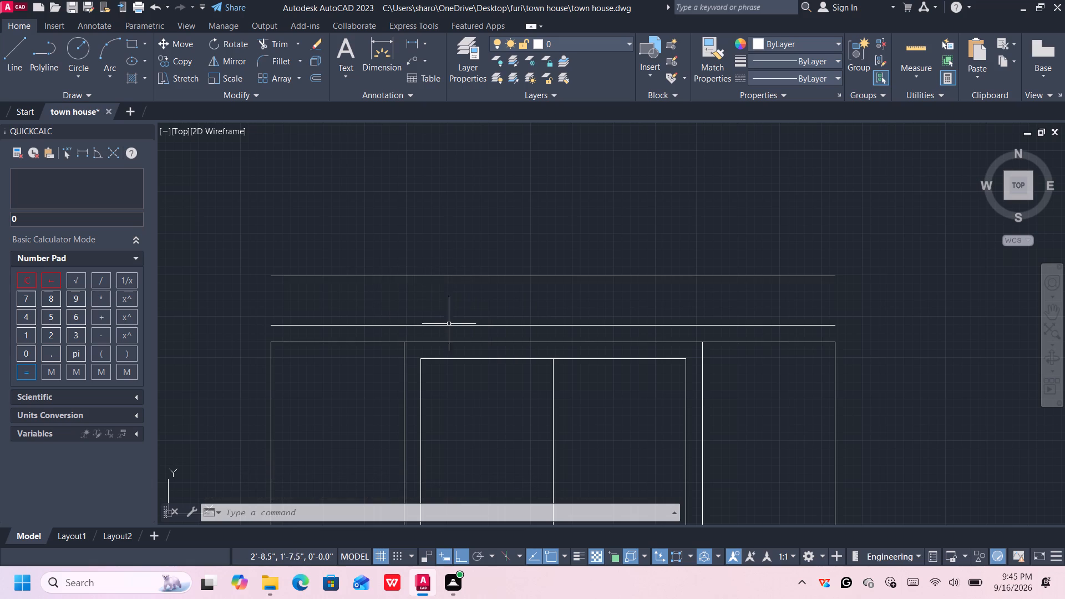
With polar tracking on, draw a line about 6" long from the top line's right end, slanting down and inward past the rectangles' top edge.
{"action": "middle_click_drag", "start_coordinate": [637, 344], "coordinate": [636, 344]}
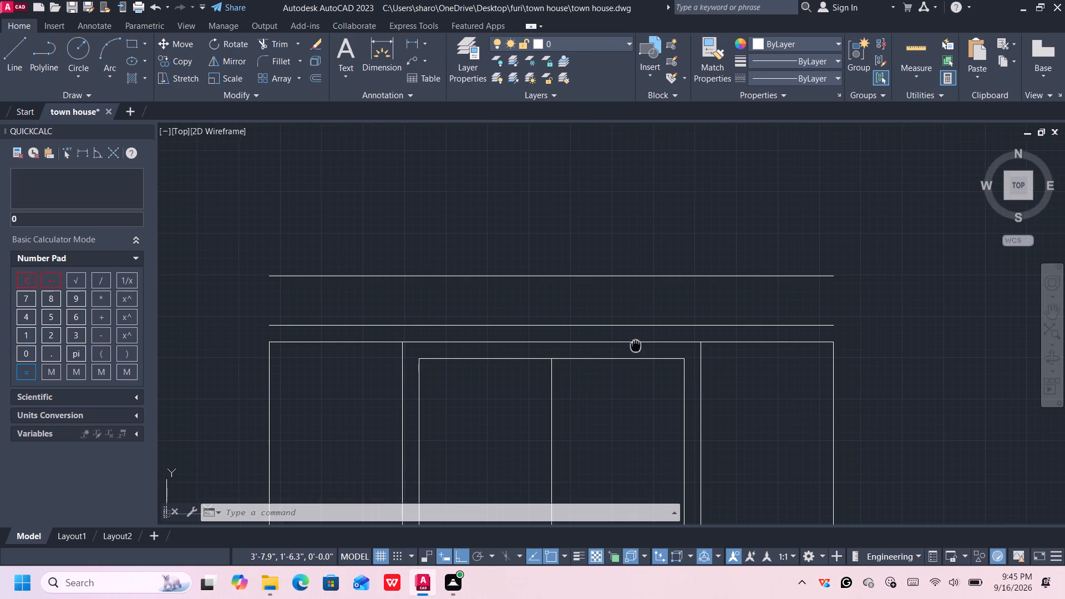
{"action": "middle_click_drag", "start_coordinate": [636, 344], "coordinate": [545, 338]}
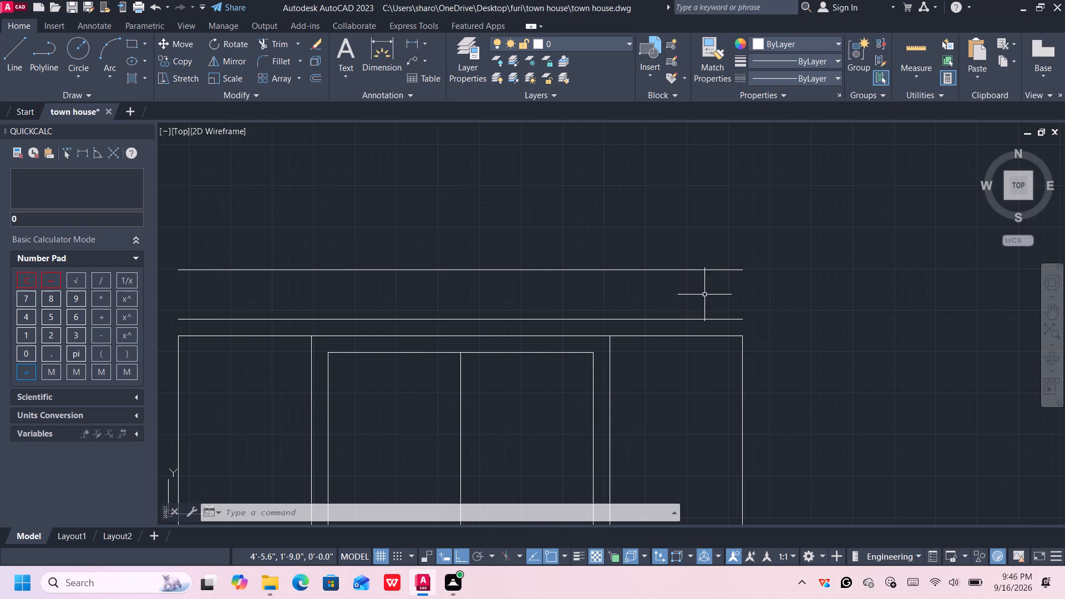
{"action": "scroll", "coordinate": [704, 298], "scroll_direction": "down", "scroll_amount": 1}
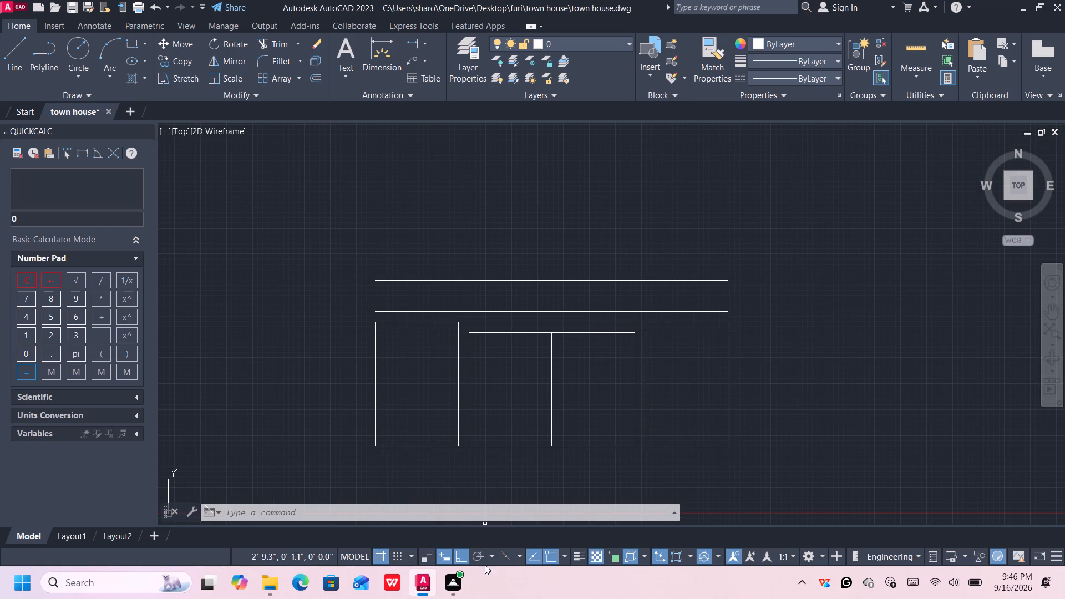
{"action": "left_click", "coordinate": [475, 555]}
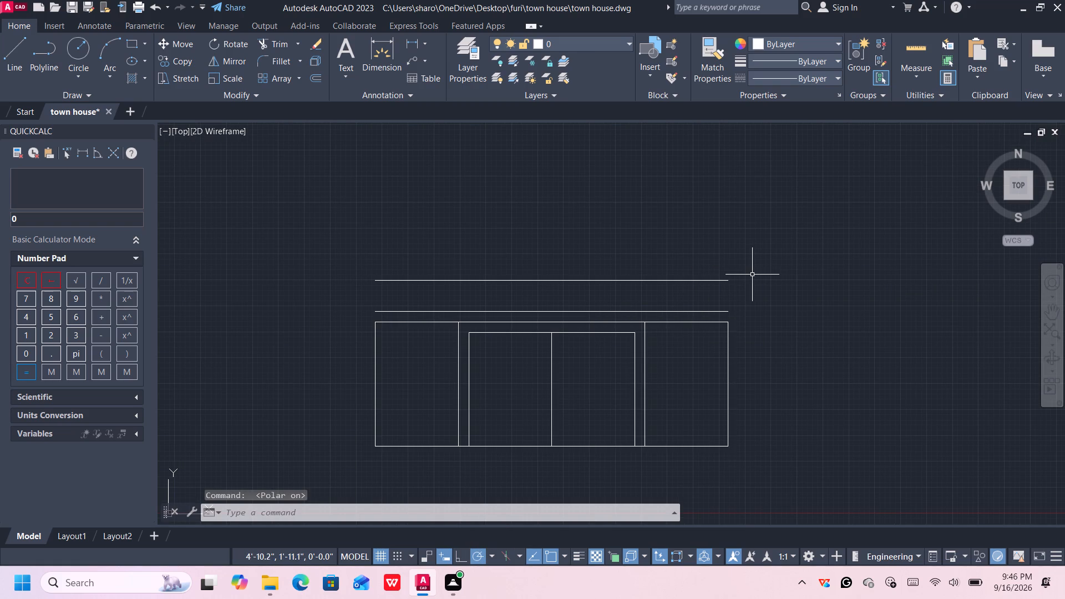
{"action": "key", "text": "l"}
{"action": "key", "text": "Return"}
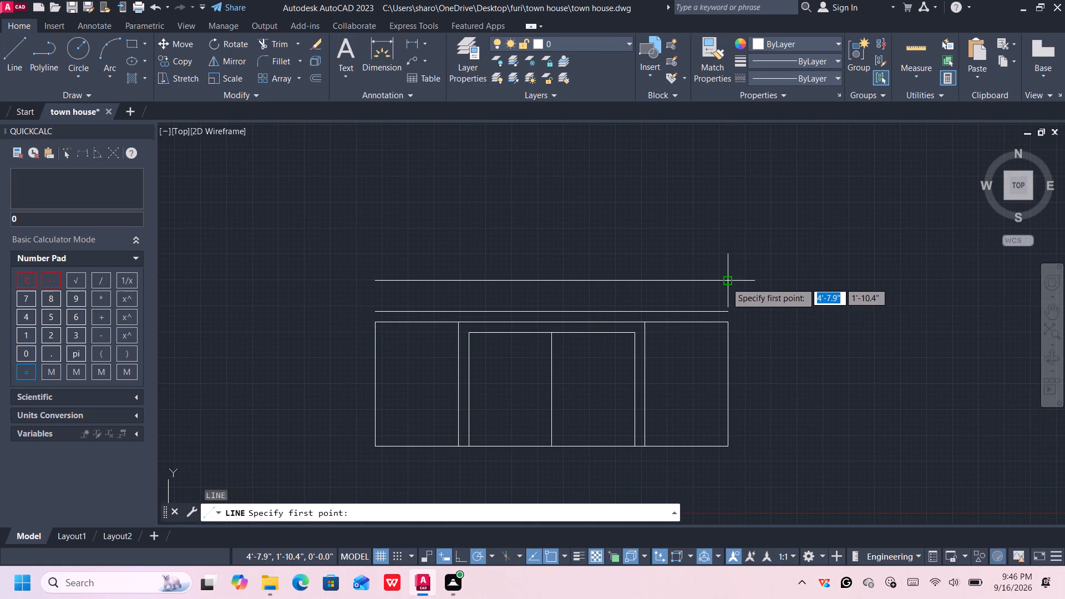
{"action": "left_click", "coordinate": [727, 282]}
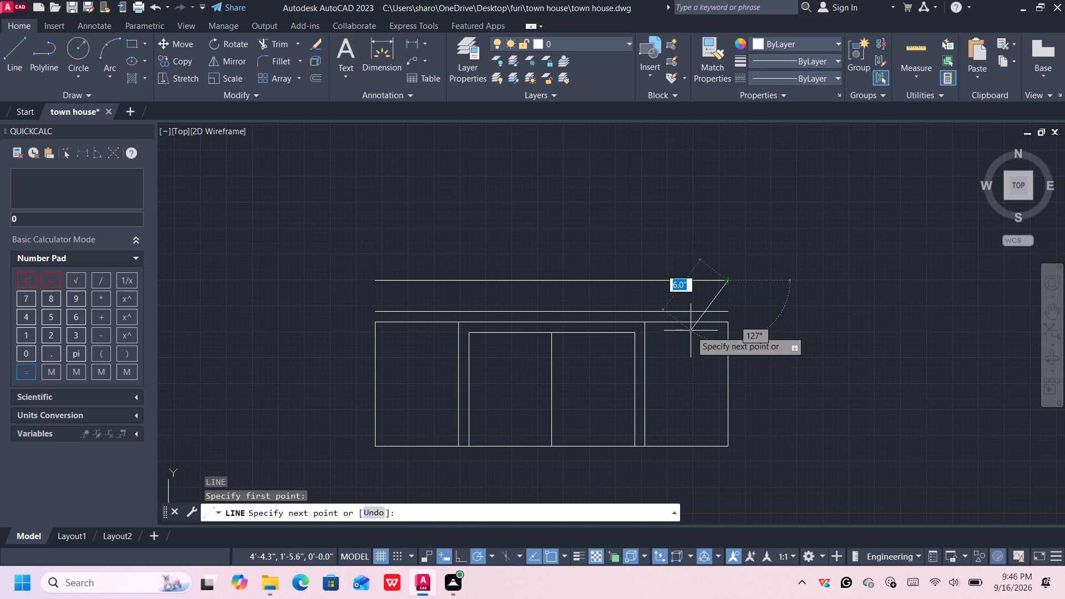
{"action": "left_click", "coordinate": [689, 331]}
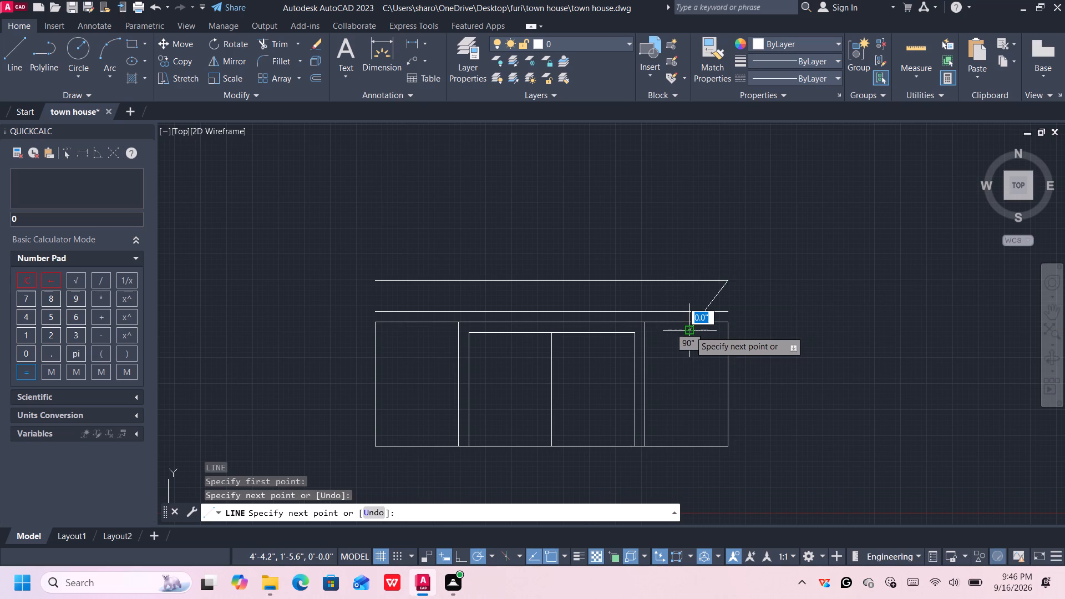
{"action": "key", "text": "Return"}
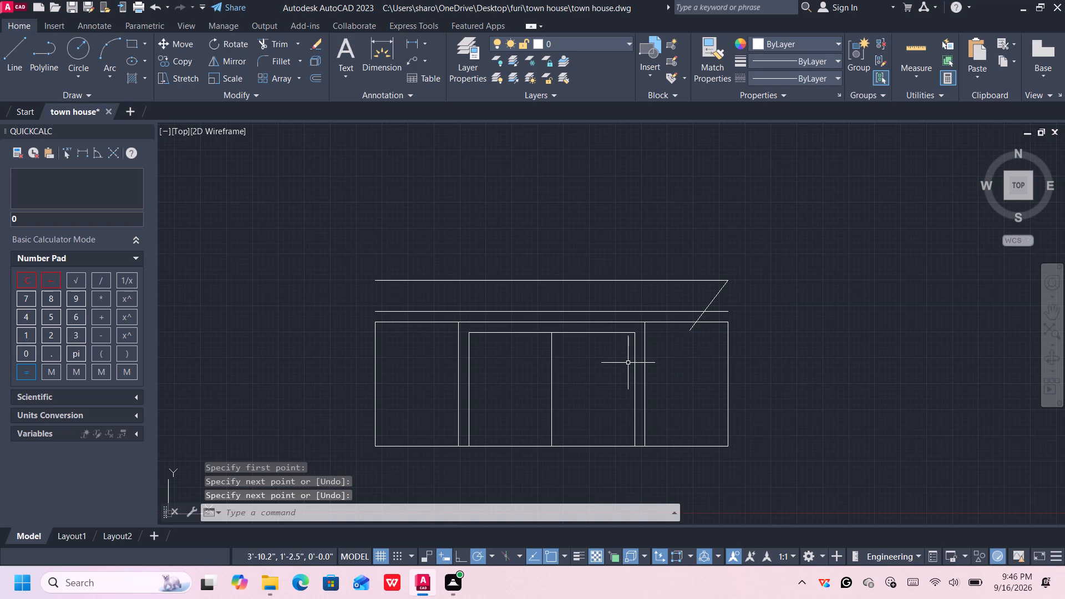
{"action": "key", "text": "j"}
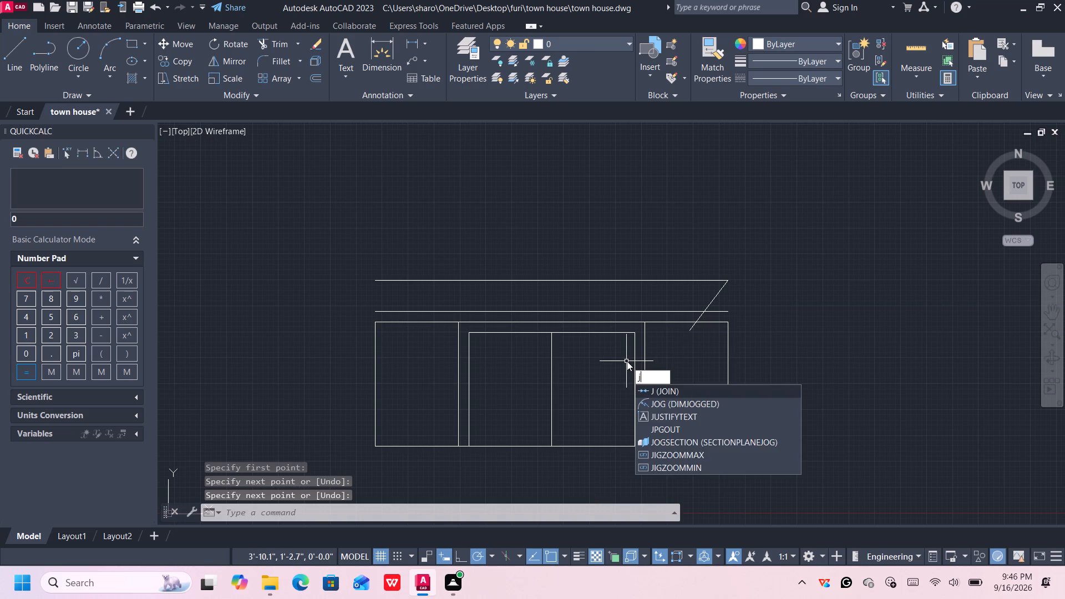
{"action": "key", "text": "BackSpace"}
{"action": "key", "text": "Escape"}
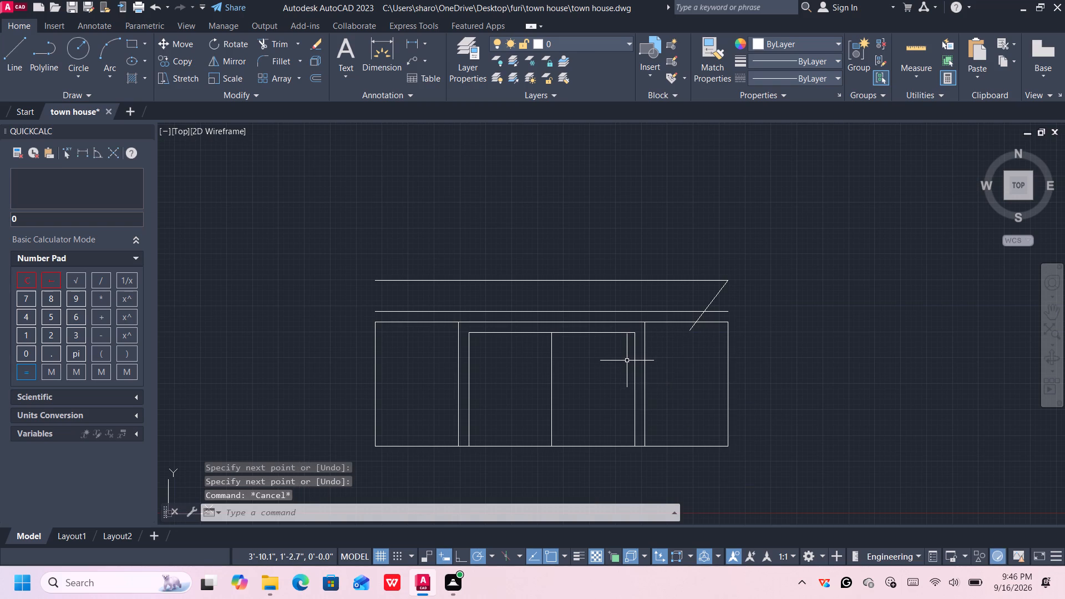
Draw a line about 5.7" long from the top line's left end, slanting down and inward at 300° past the rectangles' top edge.
{"action": "key", "text": "l"}
{"action": "key", "text": "Return"}
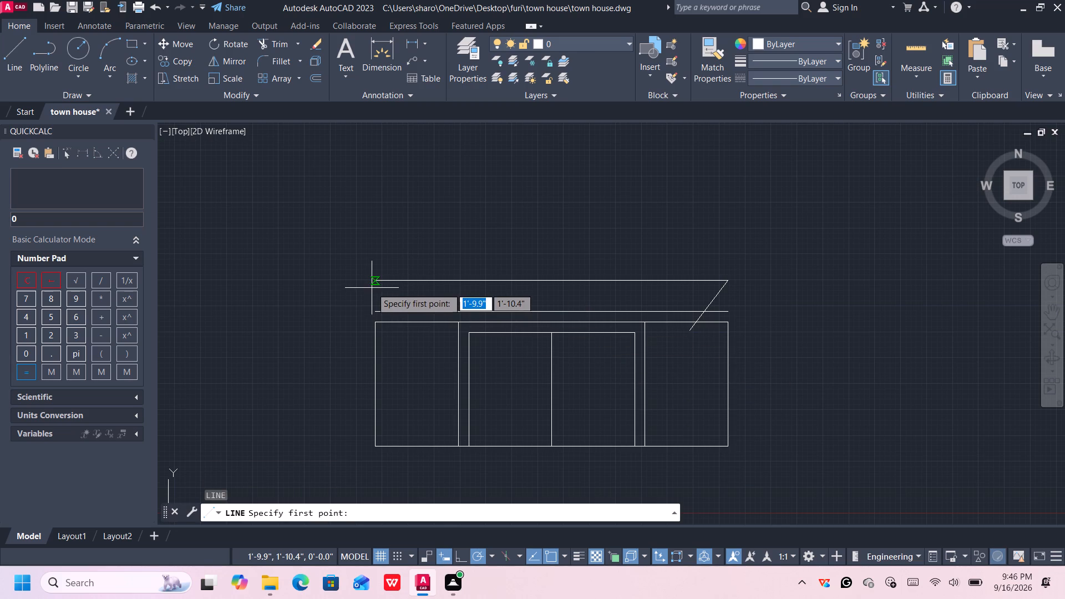
{"action": "left_click", "coordinate": [376, 281]}
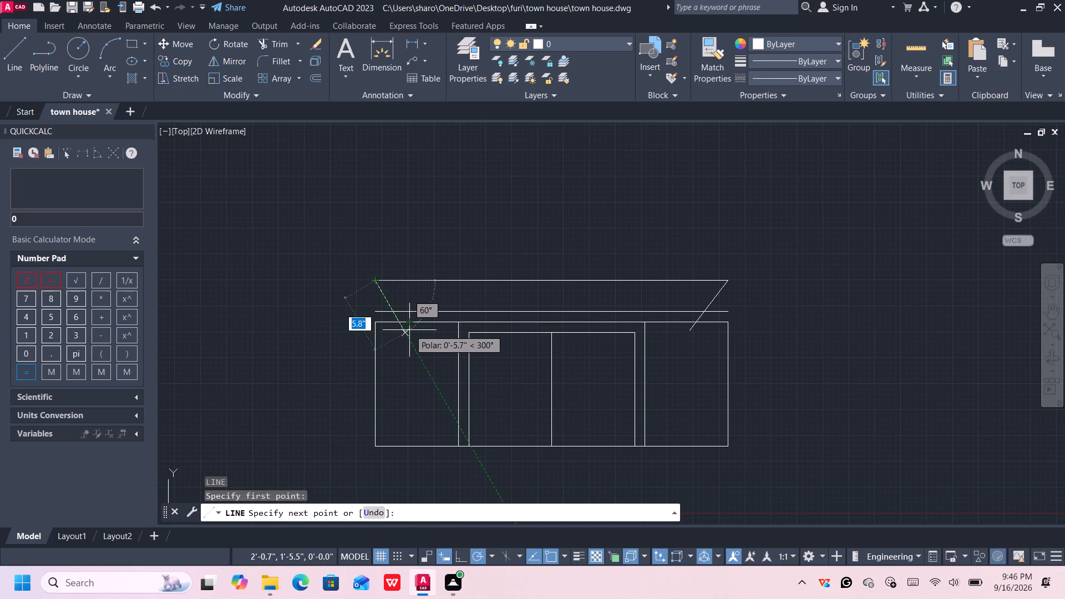
{"action": "left_click", "coordinate": [409, 330]}
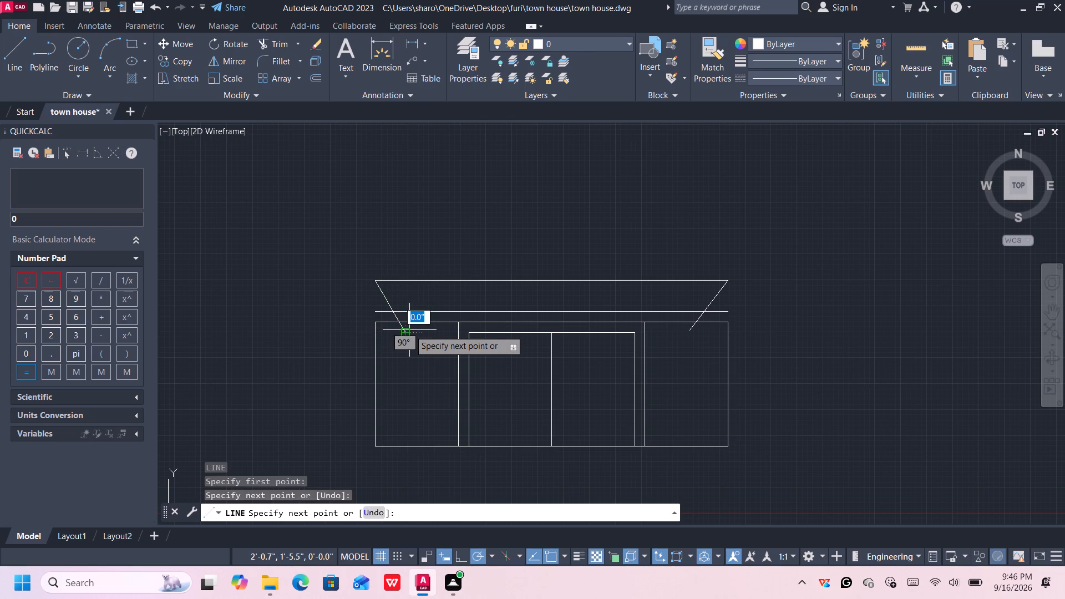
{"action": "key", "text": "Escape"}
Trim the lower ends of both slanted lines back to the line 1" above the rectangles.
{"action": "scroll", "coordinate": [390, 324], "scroll_direction": "up", "scroll_amount": 1}
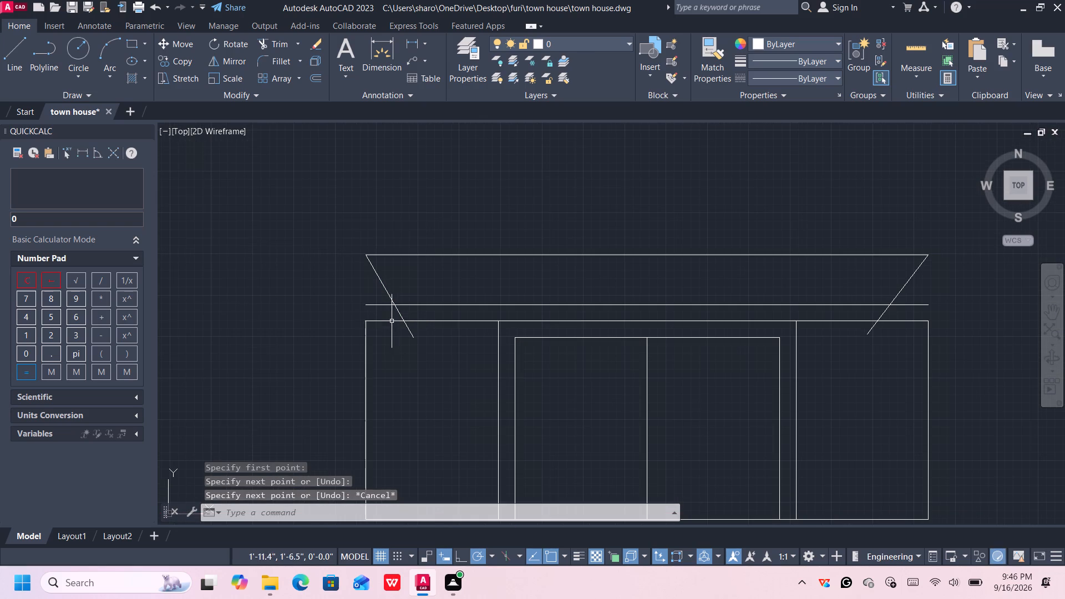
{"action": "middle_click_drag", "start_coordinate": [407, 308], "coordinate": [413, 323]}
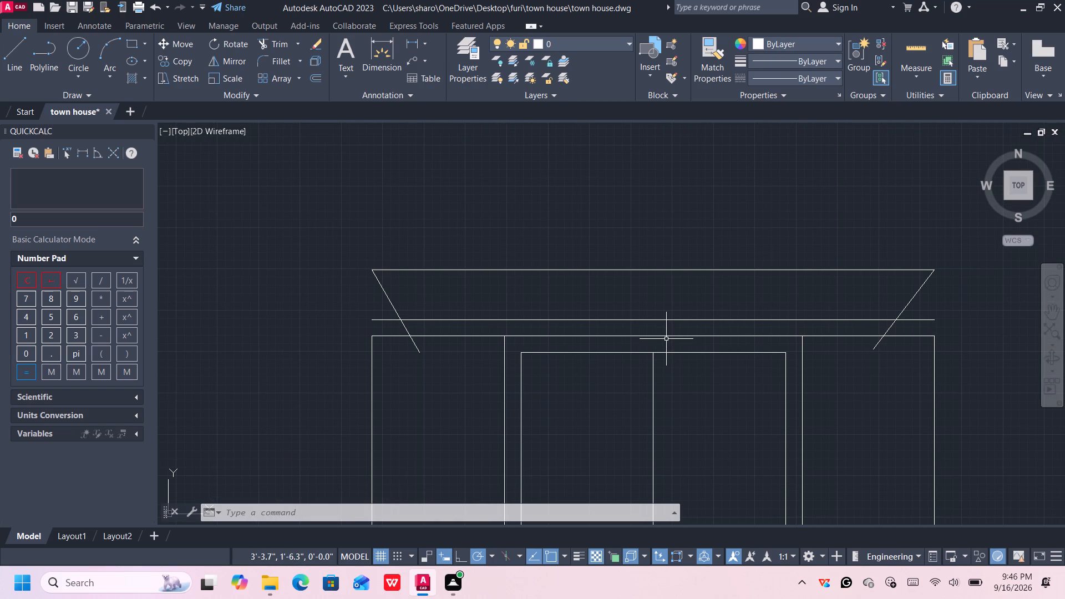
{"action": "type", "text": "tr"}
{"action": "key", "text": "Return"}
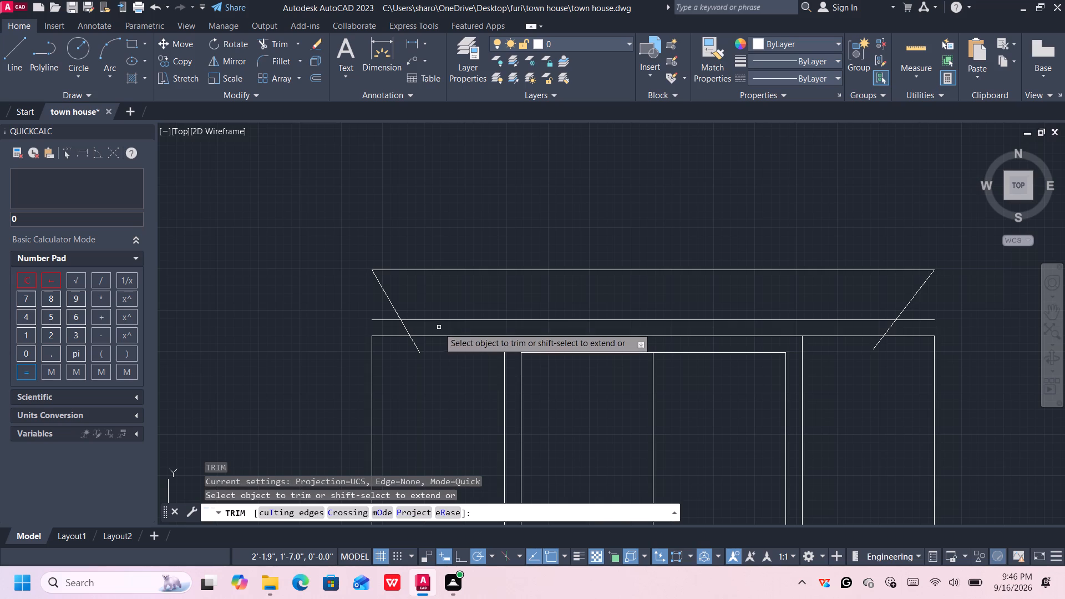
{"action": "left_click", "coordinate": [414, 346]}
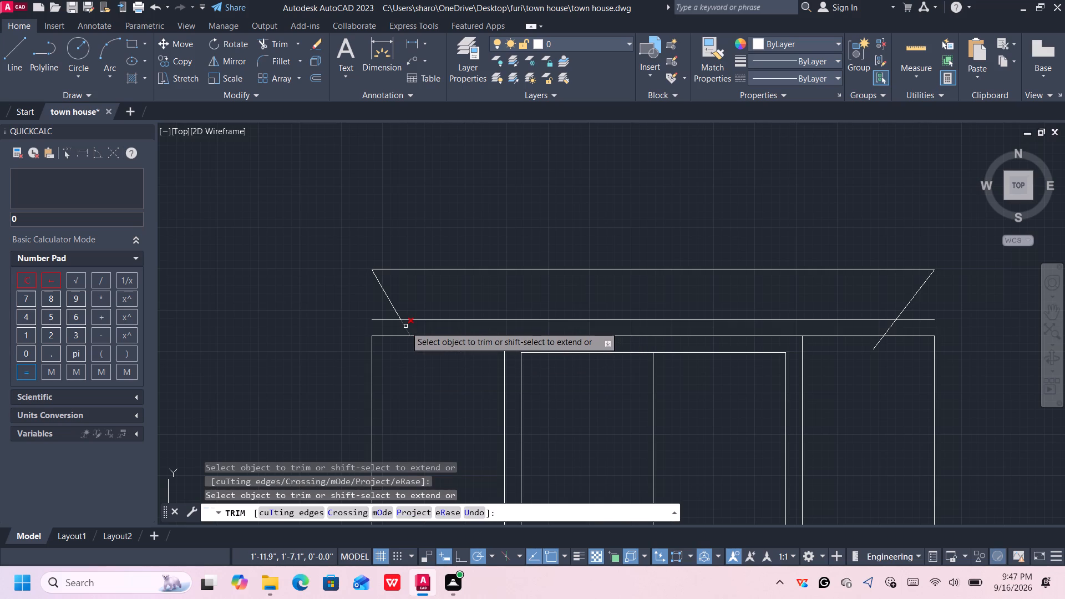
{"action": "left_click", "coordinate": [405, 326]}
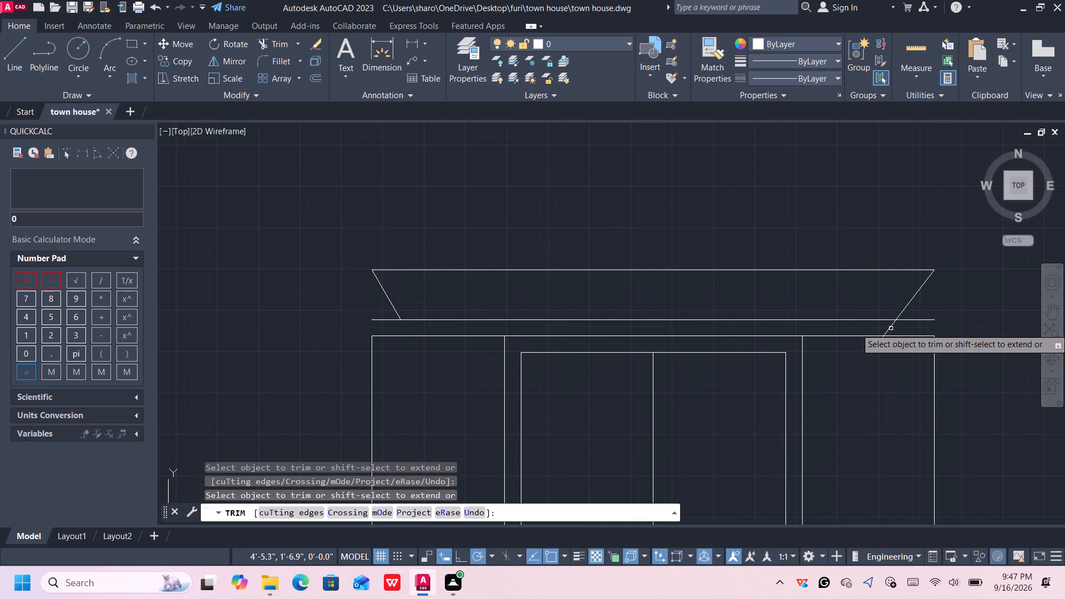
{"action": "left_click", "coordinate": [887, 328]}
{"action": "left_click", "coordinate": [878, 344]}
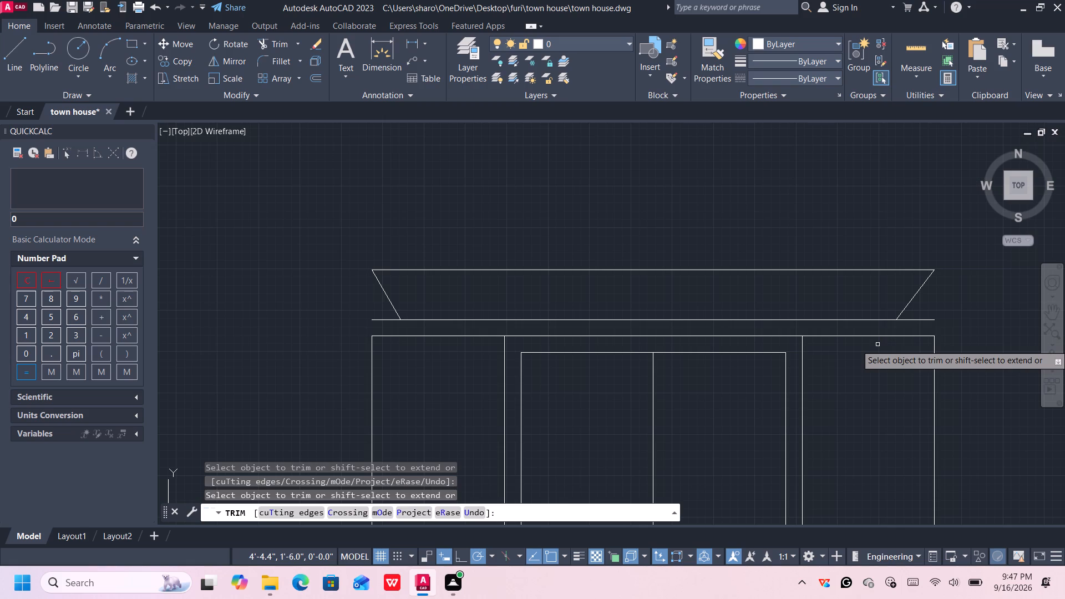
{"action": "middle_click_drag", "start_coordinate": [886, 384], "coordinate": [882, 380]}
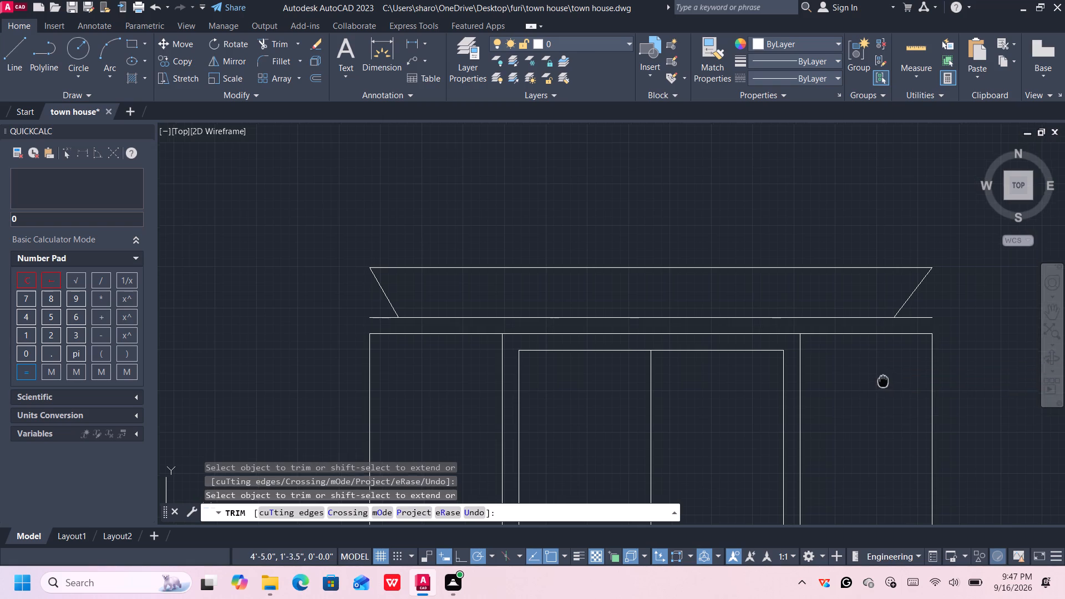
{"action": "middle_click_drag", "start_coordinate": [882, 380], "coordinate": [859, 343]}
{"action": "scroll", "coordinate": [859, 343], "scroll_direction": "down", "scroll_amount": 1}
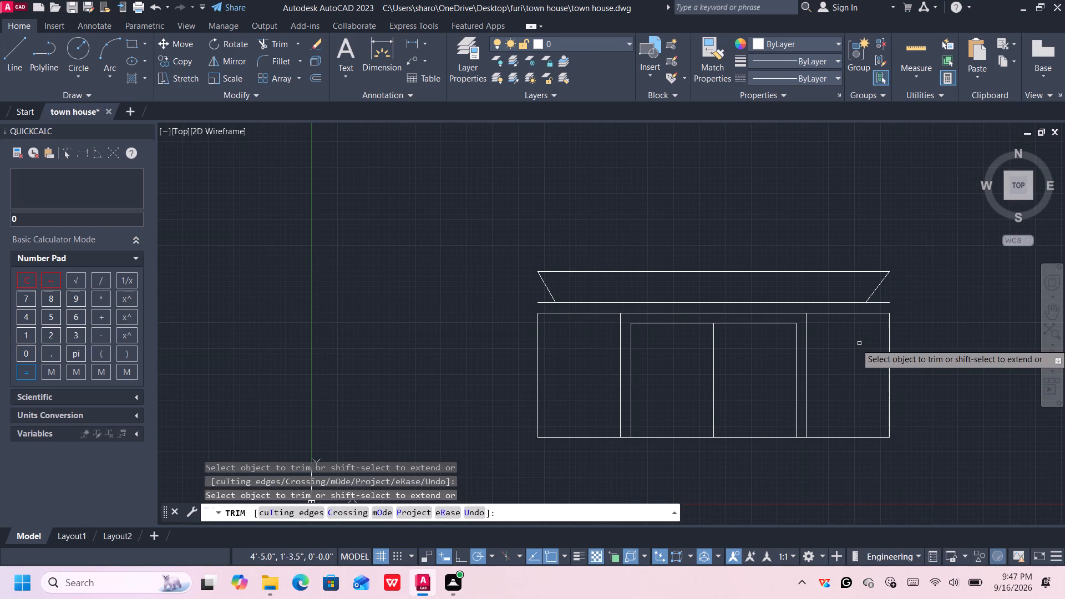
{"action": "middle_click_drag", "start_coordinate": [858, 341], "coordinate": [839, 323]}
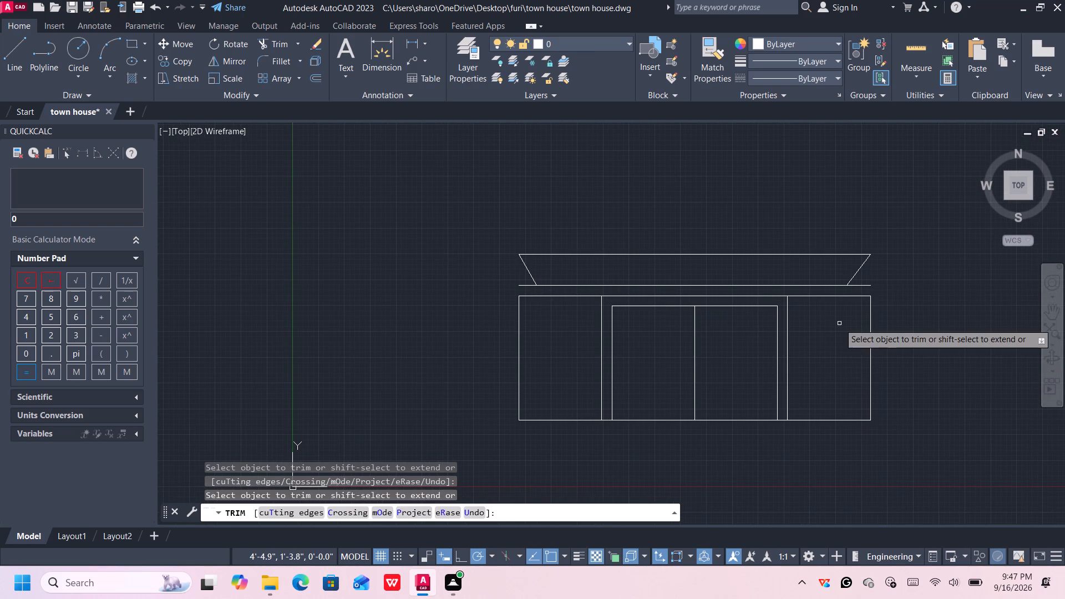
{"action": "key", "text": "Escape"}
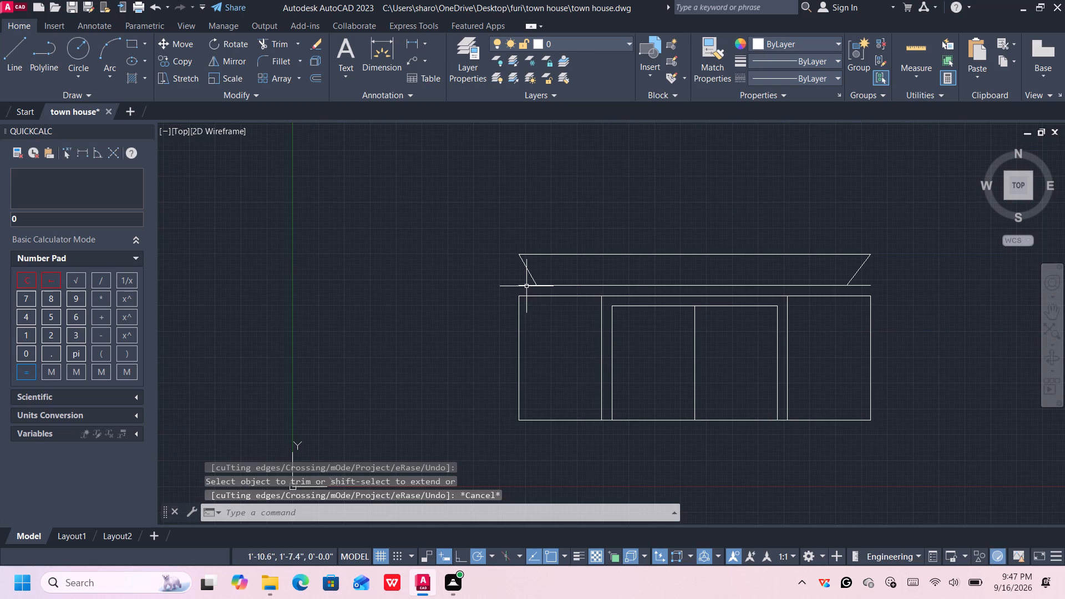
Stretch the left slanted line's lower end inward along the line above the rectangles, making the slanted line about 5.8" long.
{"action": "scroll", "coordinate": [530, 278], "scroll_direction": "up", "scroll_amount": 1}
{"action": "left_click", "coordinate": [529, 275]}
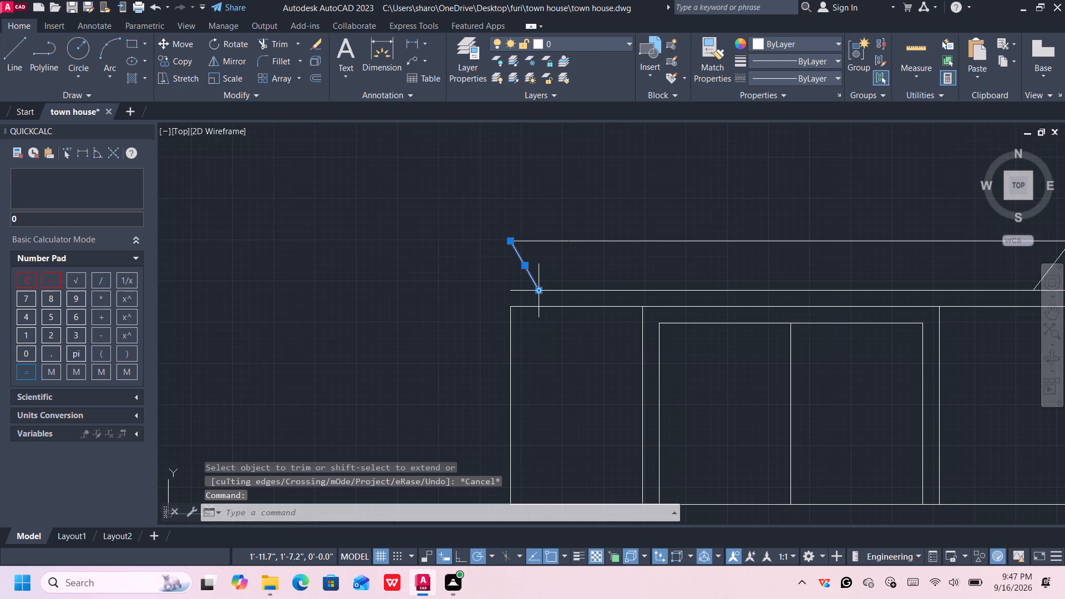
{"action": "left_click", "coordinate": [540, 291]}
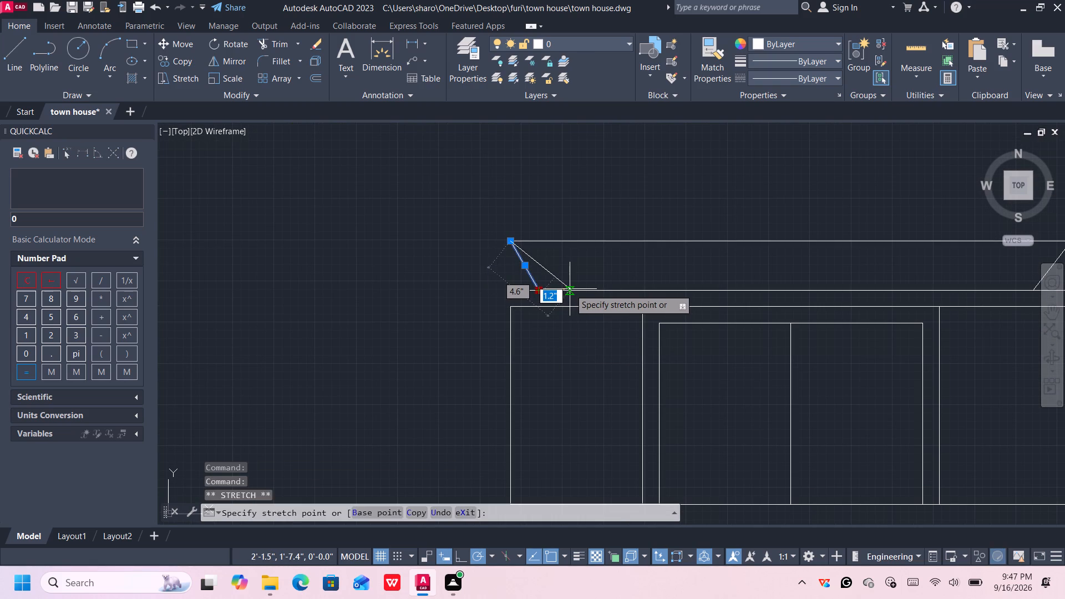
{"action": "middle_click_drag", "start_coordinate": [568, 288], "coordinate": [471, 262]}
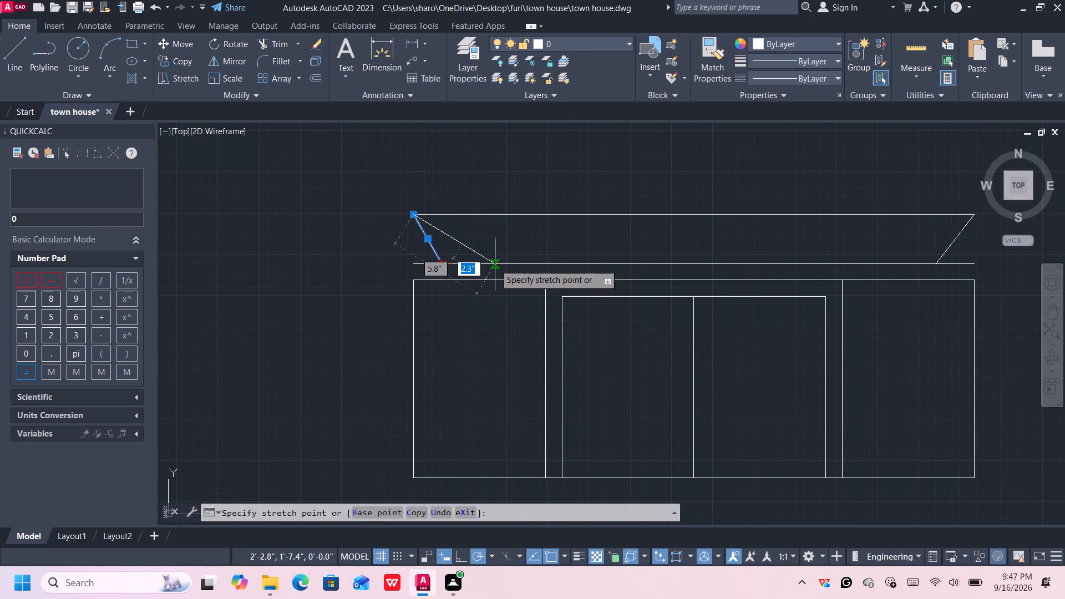
{"action": "left_click", "coordinate": [495, 264]}
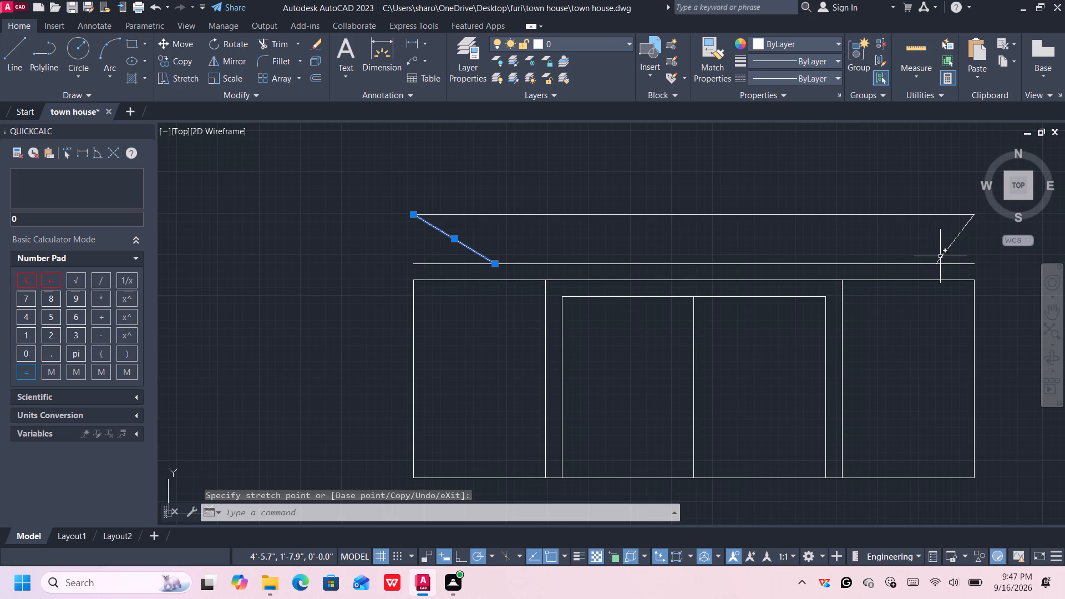
Stretch the right slanted line's lower end inward along the same line, making the slanted line about 6.1" long.
{"action": "left_click", "coordinate": [941, 257]}
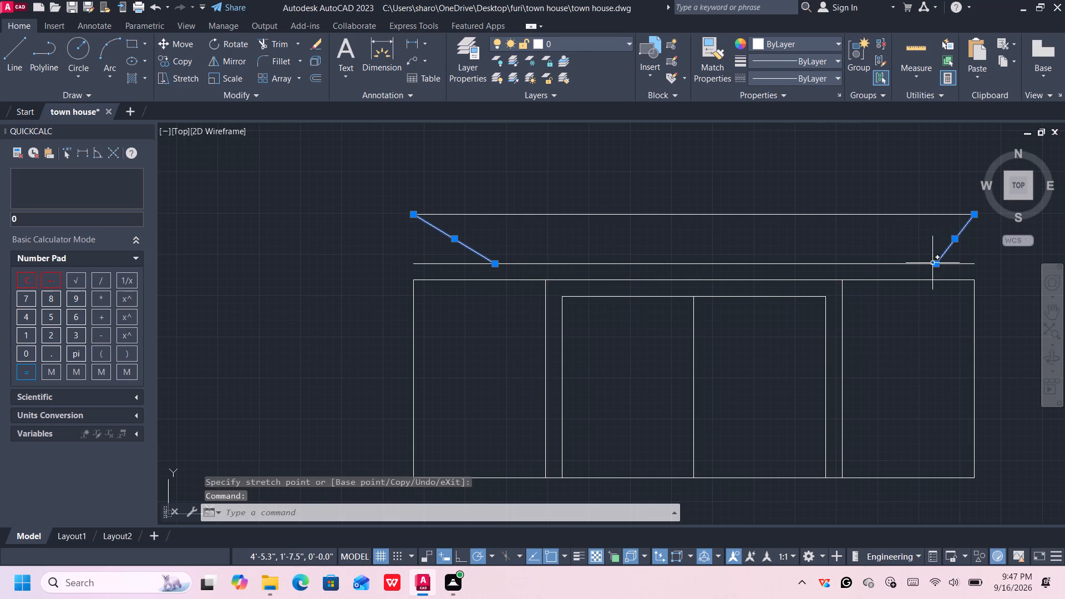
{"action": "left_click", "coordinate": [934, 264]}
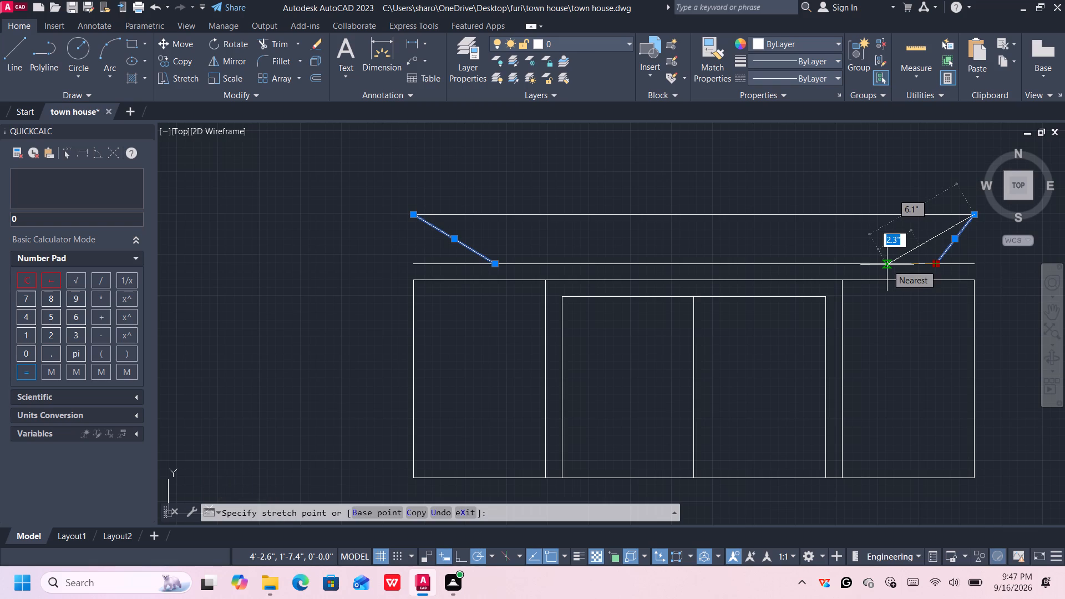
{"action": "left_click", "coordinate": [887, 265]}
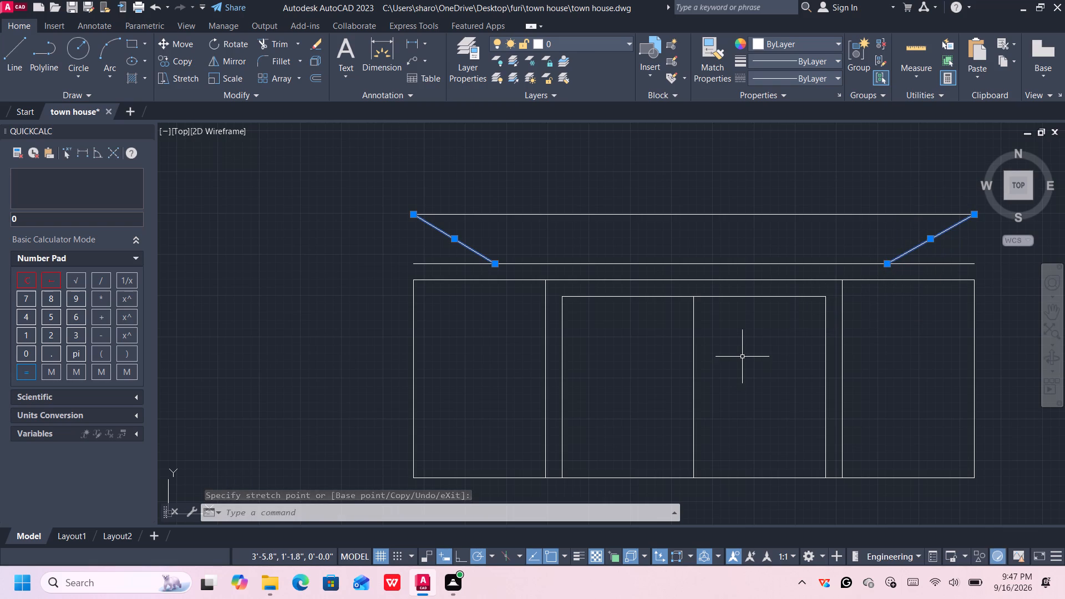
{"action": "key", "text": "Escape"}
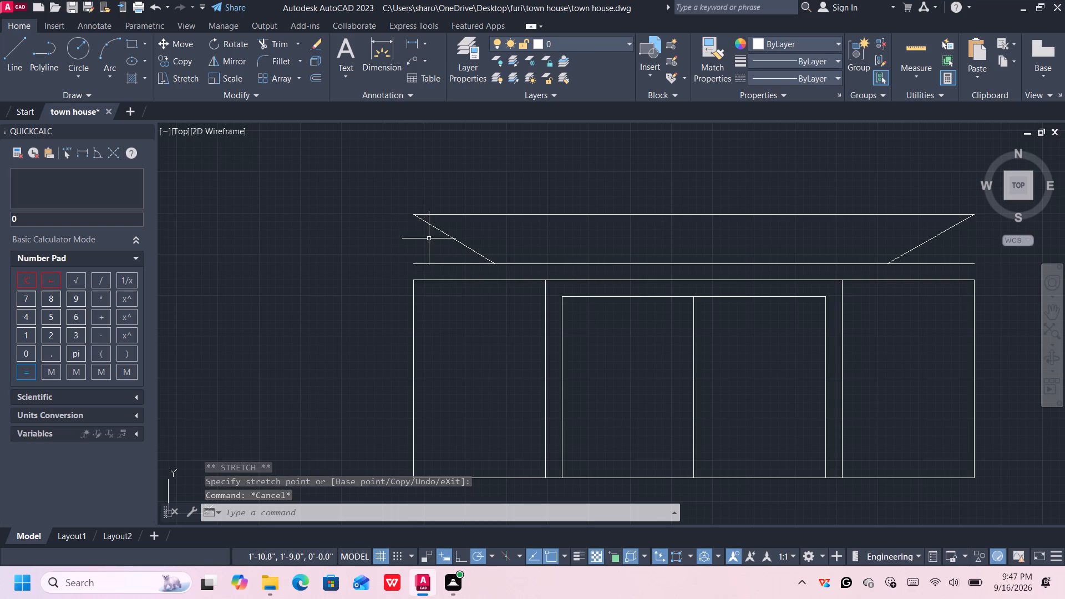
With Ortho on, start a line at the roof band's top right corner and draw a 2" segment inward.
{"action": "middle_click_drag", "start_coordinate": [431, 240], "coordinate": [449, 262]}
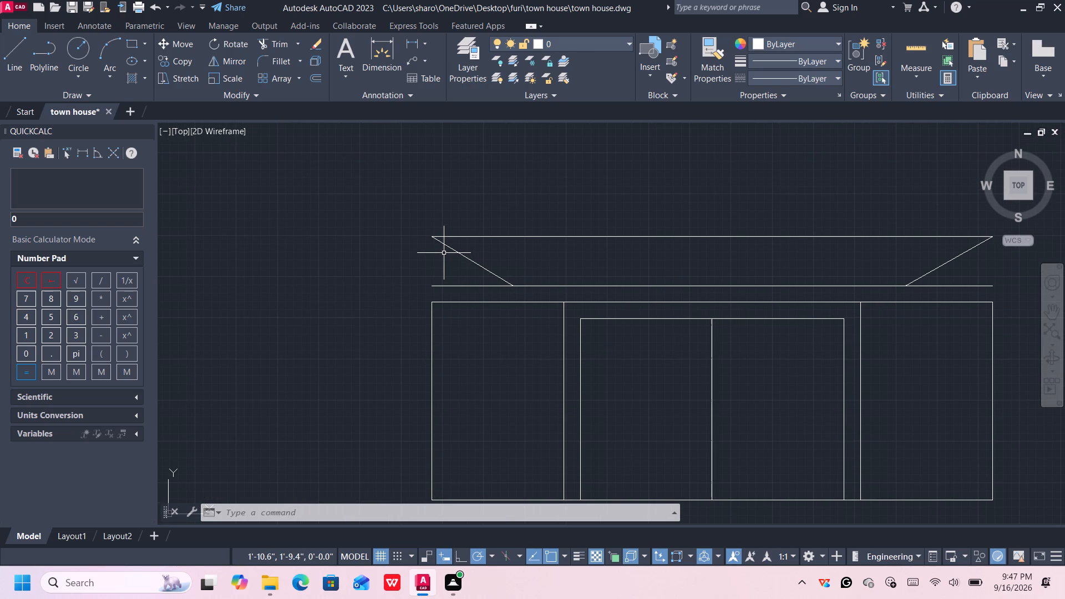
{"action": "scroll", "coordinate": [443, 253], "scroll_direction": "up", "scroll_amount": 1}
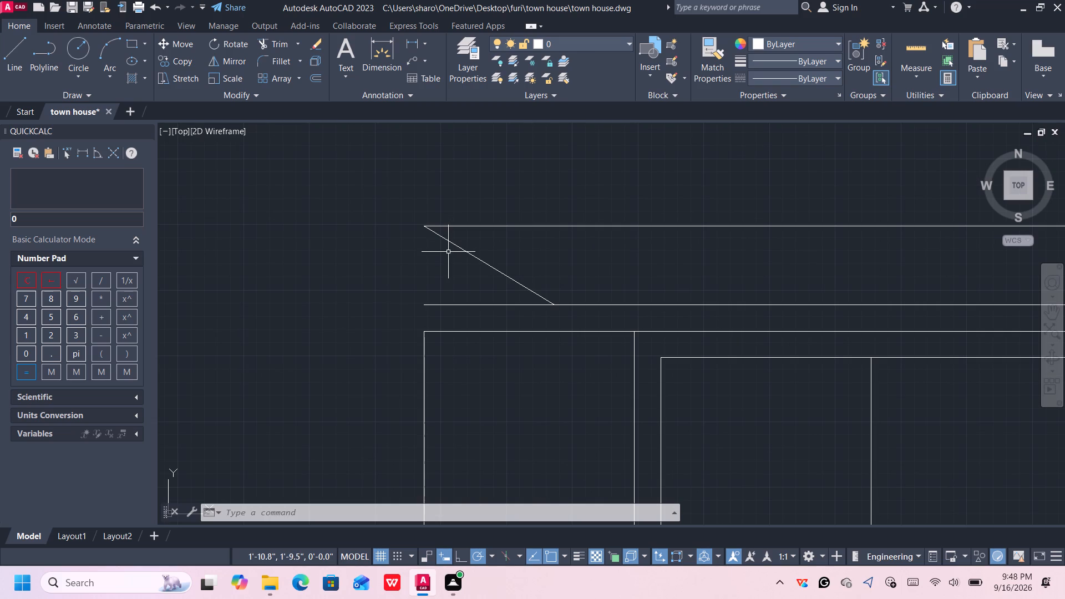
{"action": "scroll", "coordinate": [494, 266], "scroll_direction": "down", "scroll_amount": 1}
{"action": "middle_click_drag", "start_coordinate": [787, 313], "coordinate": [787, 313]}
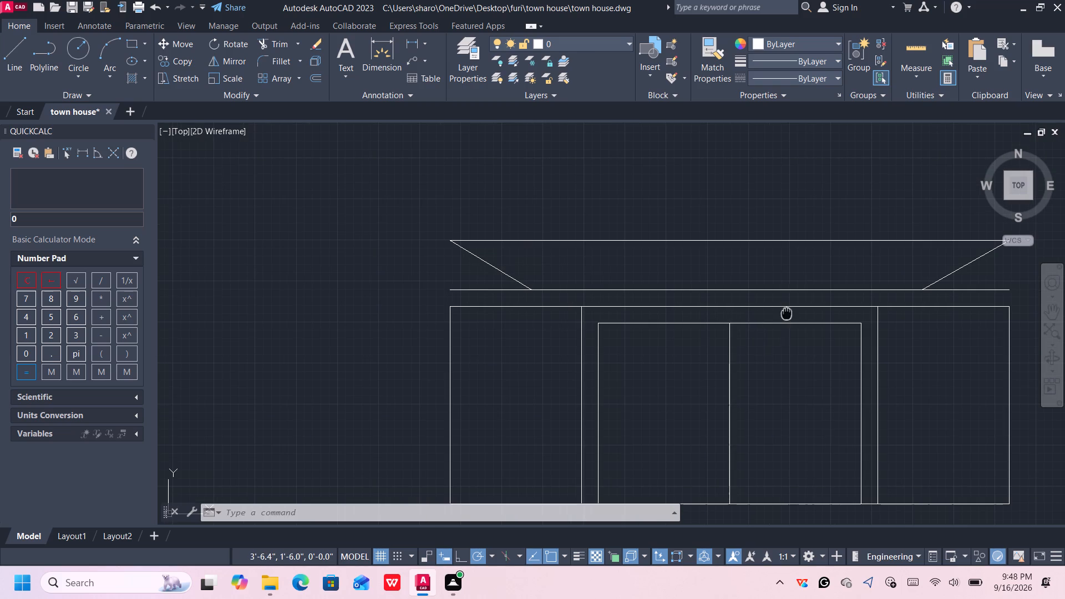
{"action": "middle_click_drag", "start_coordinate": [787, 313], "coordinate": [535, 314]}
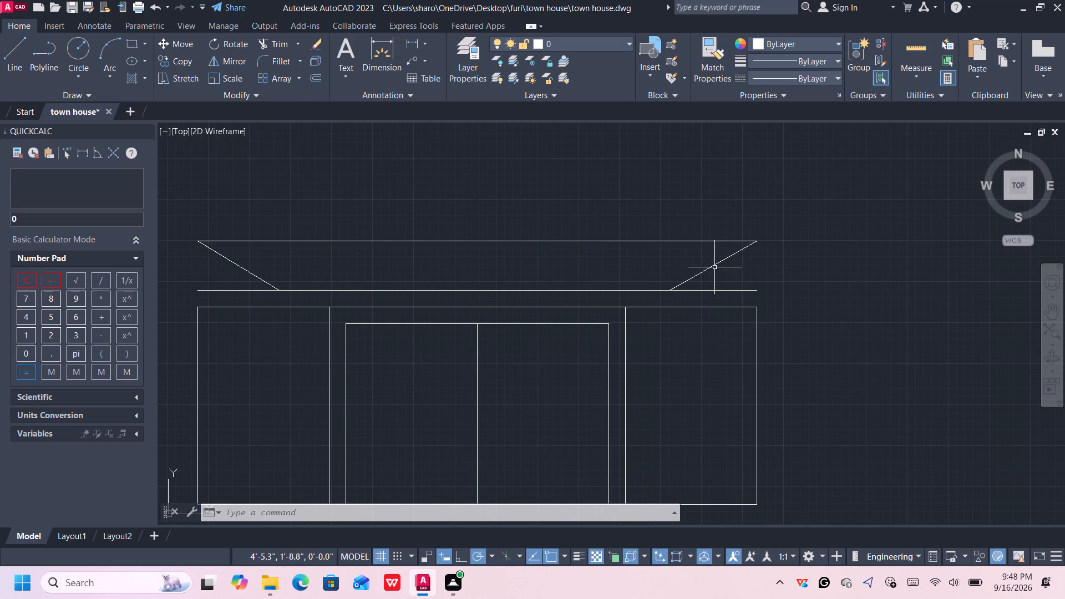
{"action": "middle_click_drag", "start_coordinate": [714, 263], "coordinate": [714, 287]}
{"action": "key", "text": "l"}
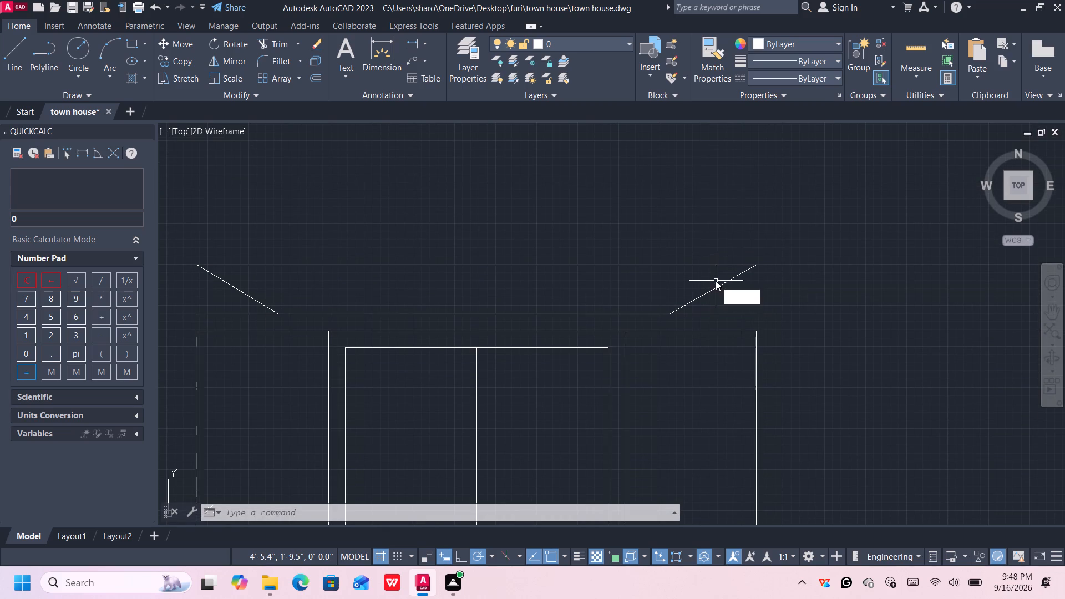
{"action": "key", "text": "Return"}
{"action": "left_click", "coordinate": [751, 266]}
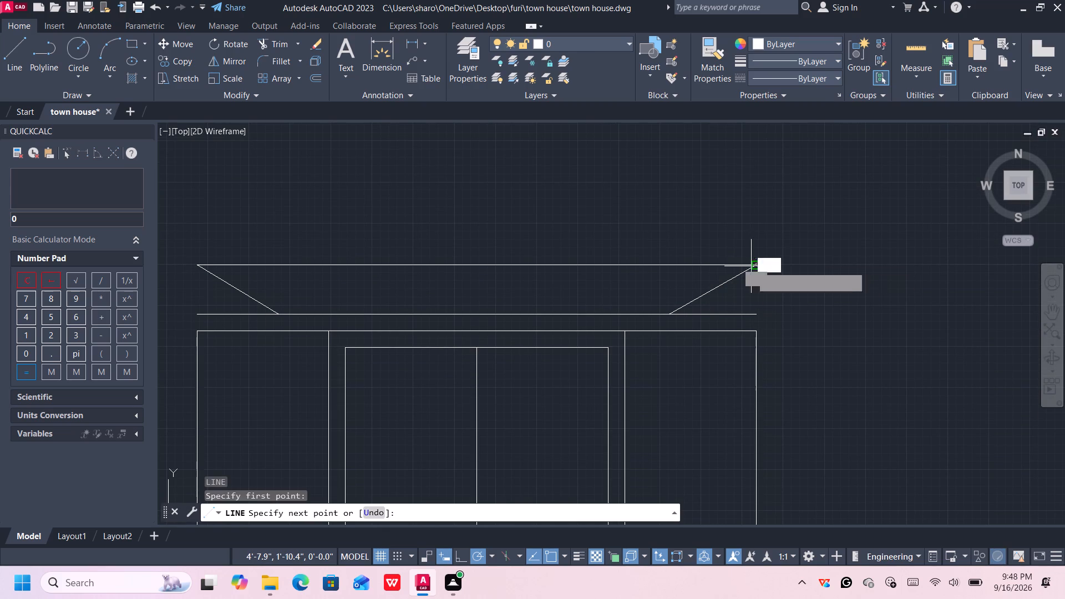
{"action": "scroll", "coordinate": [716, 267], "scroll_direction": "up", "scroll_amount": 2}
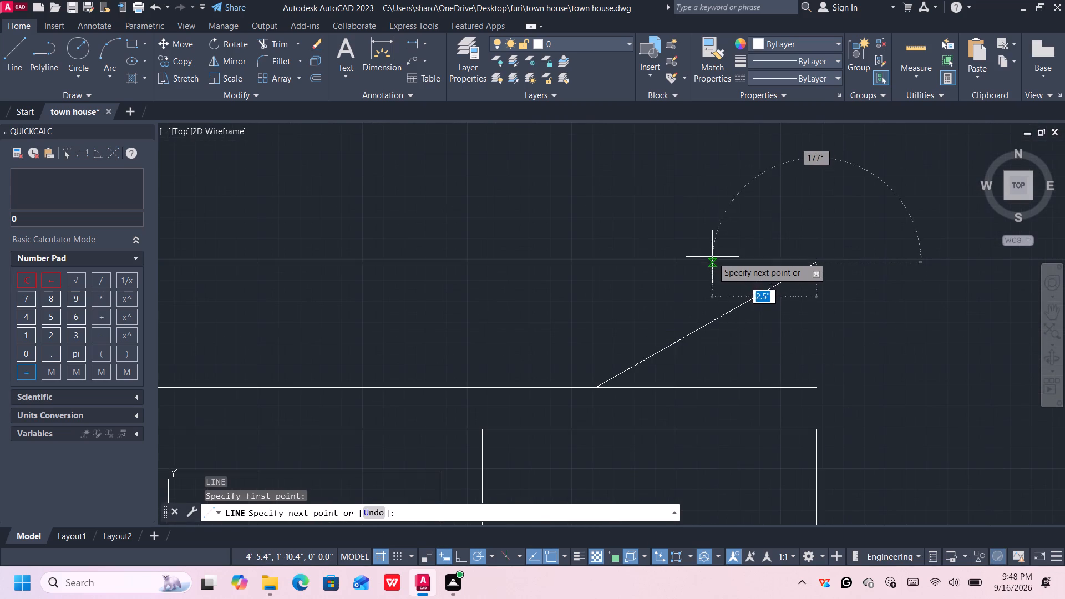
{"action": "left_click", "coordinate": [459, 556]}
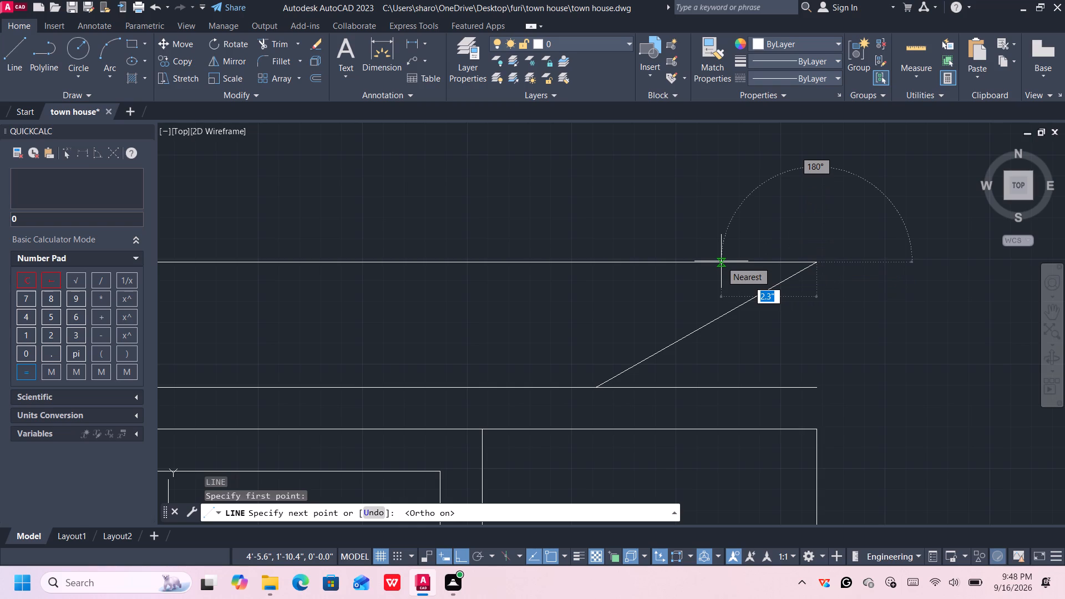
{"action": "key", "text": "2"}
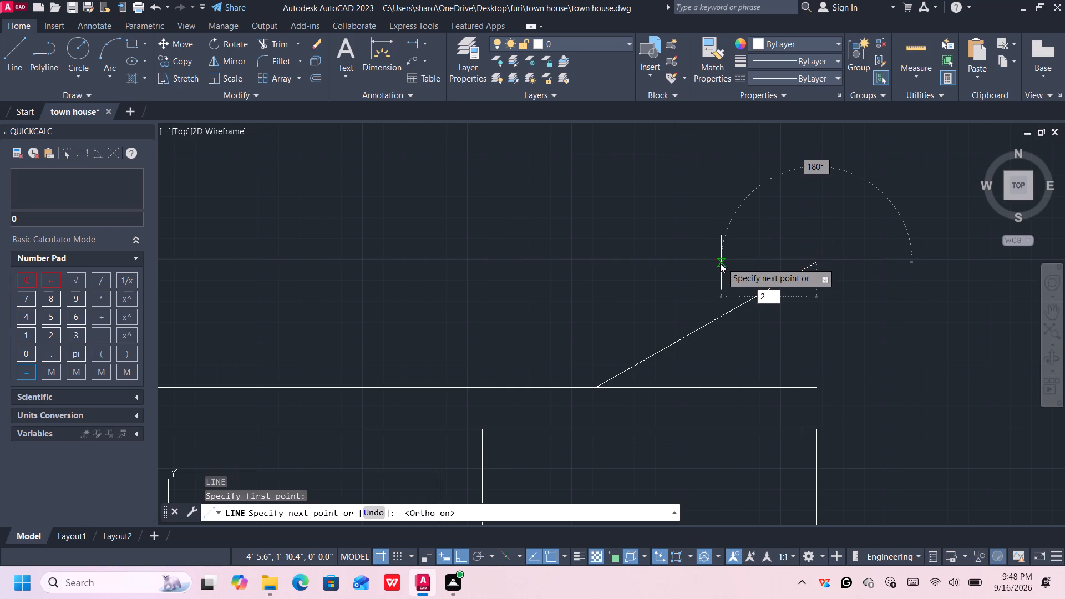
{"action": "key", "text": "shift+quotedbl"}
{"action": "key", "text": "Return"}
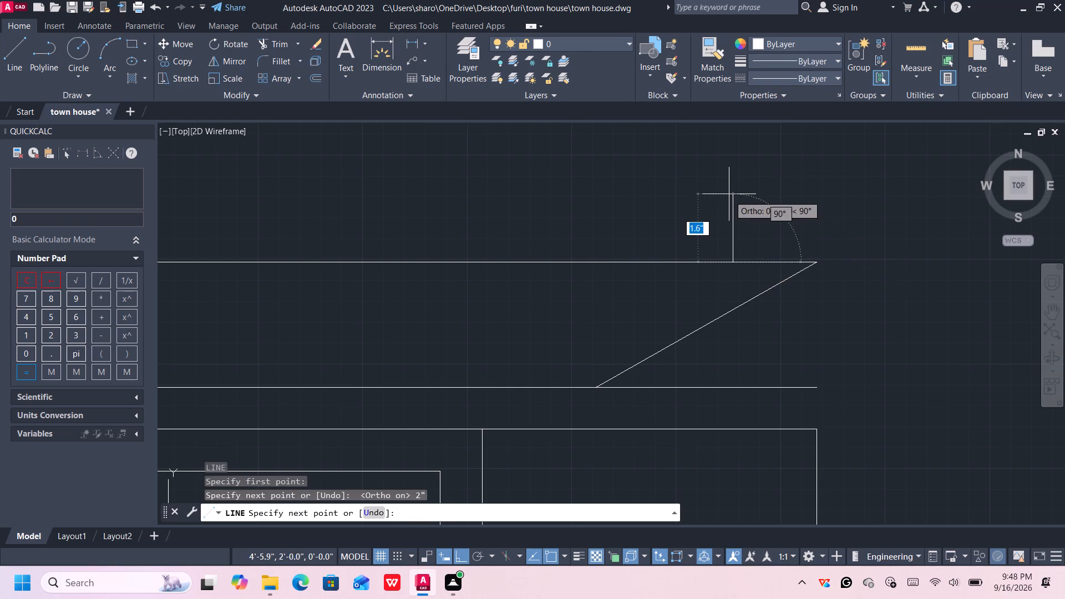
Undo the 2" segment and redraw it 1" long from the same corner.
{"action": "scroll", "coordinate": [729, 196], "scroll_direction": "down", "scroll_amount": 3}
{"action": "middle_click_drag", "start_coordinate": [728, 180], "coordinate": [728, 184]}
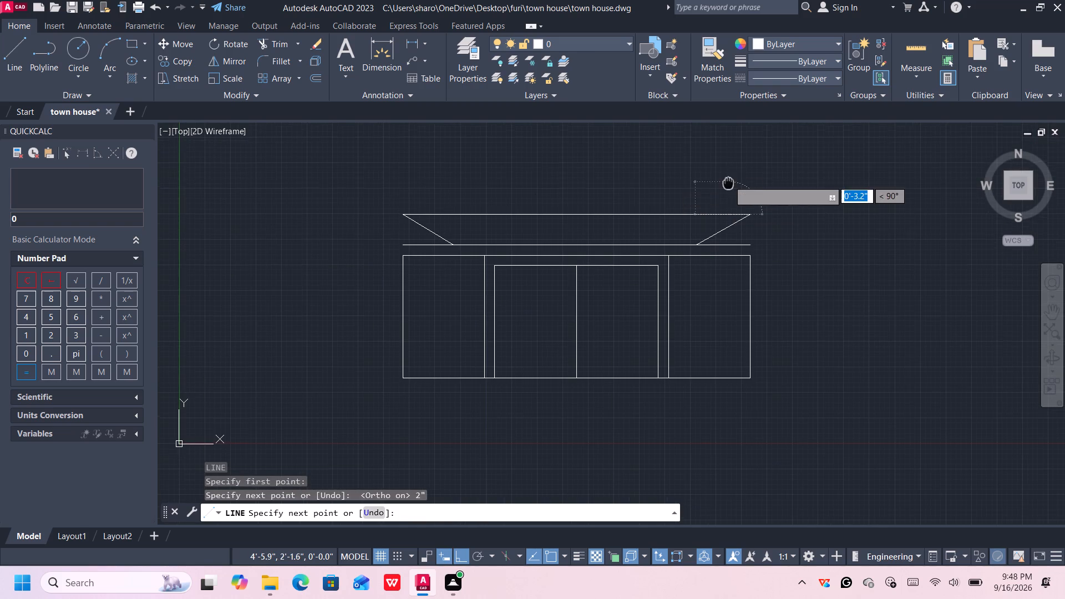
{"action": "middle_click_drag", "start_coordinate": [728, 184], "coordinate": [734, 232]}
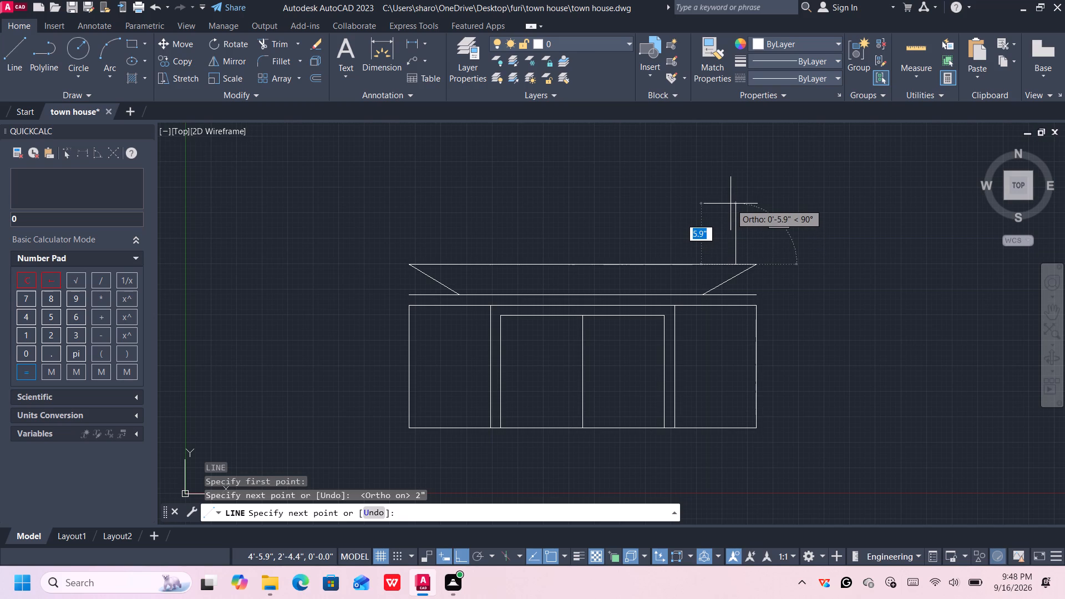
{"action": "key", "text": "ctrl+z"}
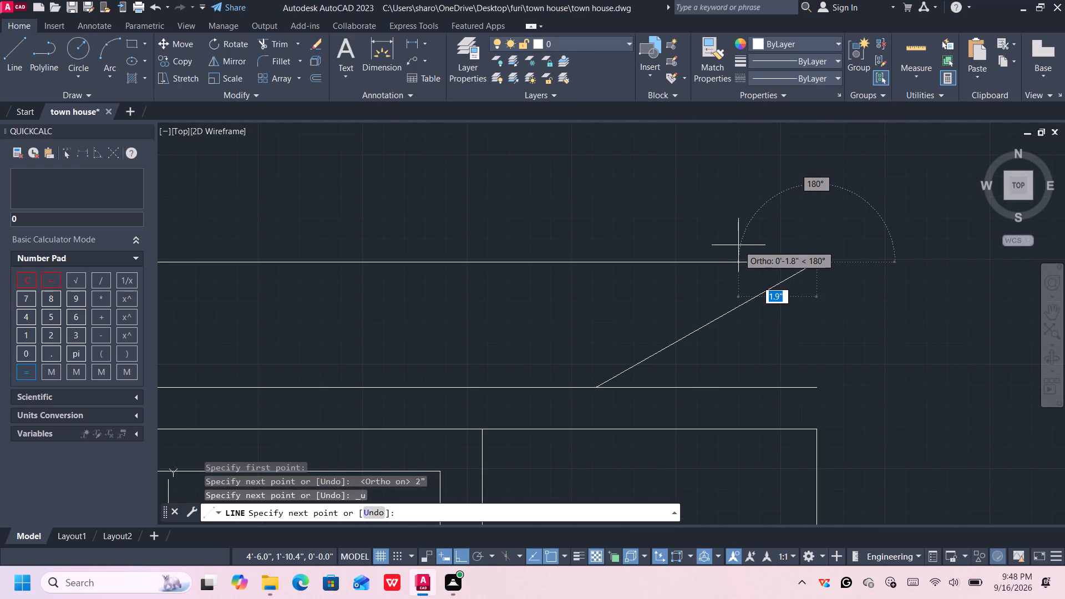
{"action": "key", "text": "1"}
{"action": "key", "text": "shift+quotedbl"}
{"action": "key", "text": "Return"}
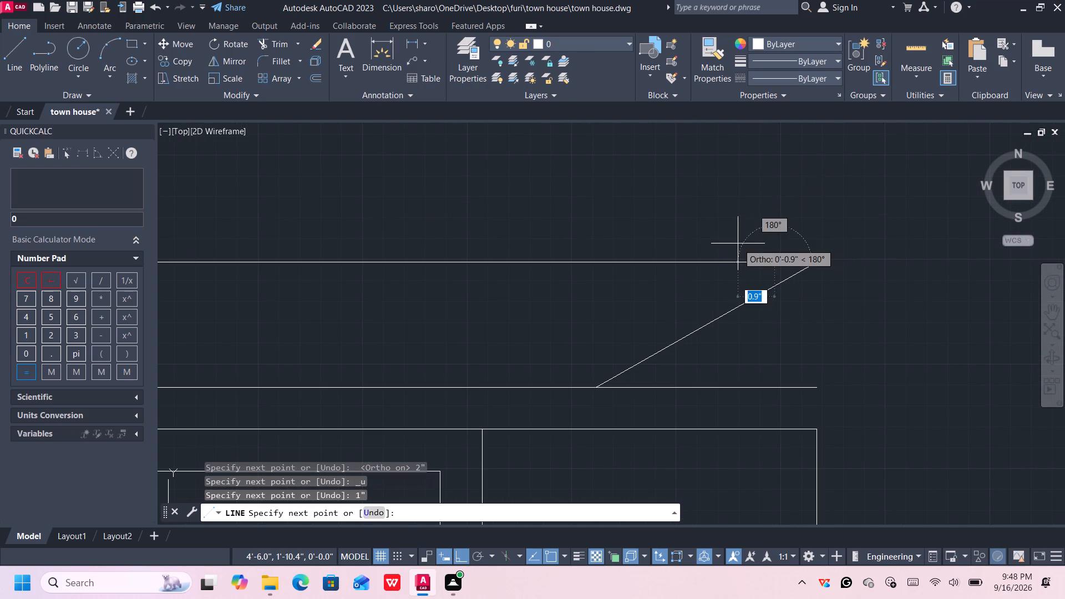
Continue the line 5' straight up, 1" to the right, and back down to the roof band's top right corner.
{"action": "scroll", "coordinate": [764, 165], "scroll_direction": "down", "scroll_amount": 2}
{"action": "middle_click_drag", "start_coordinate": [762, 162], "coordinate": [767, 334]}
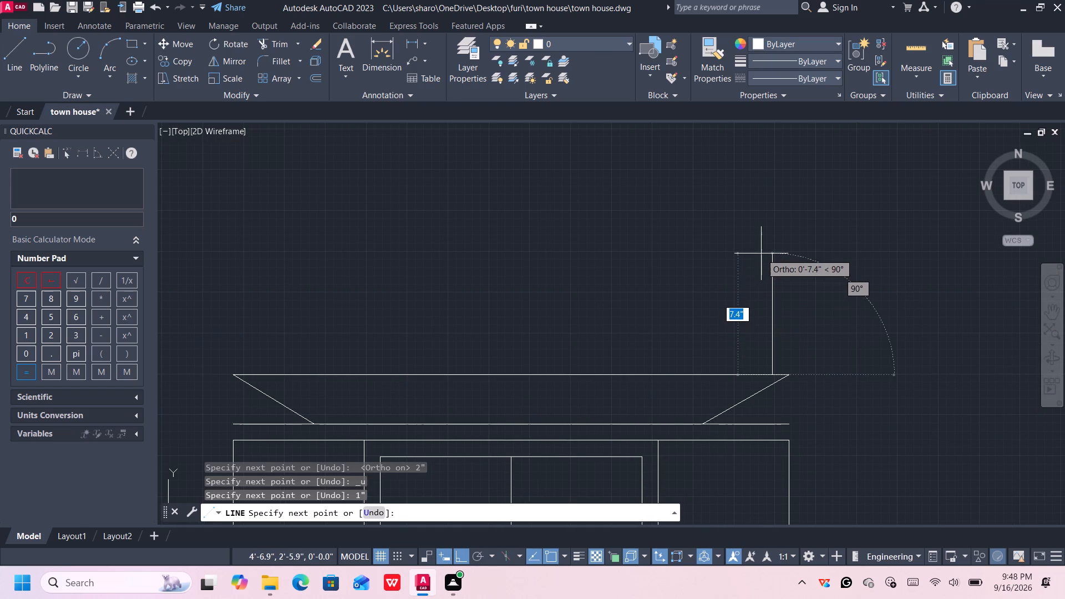
{"action": "scroll", "coordinate": [761, 253], "scroll_direction": "down", "scroll_amount": 1}
{"action": "middle_click_drag", "start_coordinate": [758, 250], "coordinate": [759, 403]}
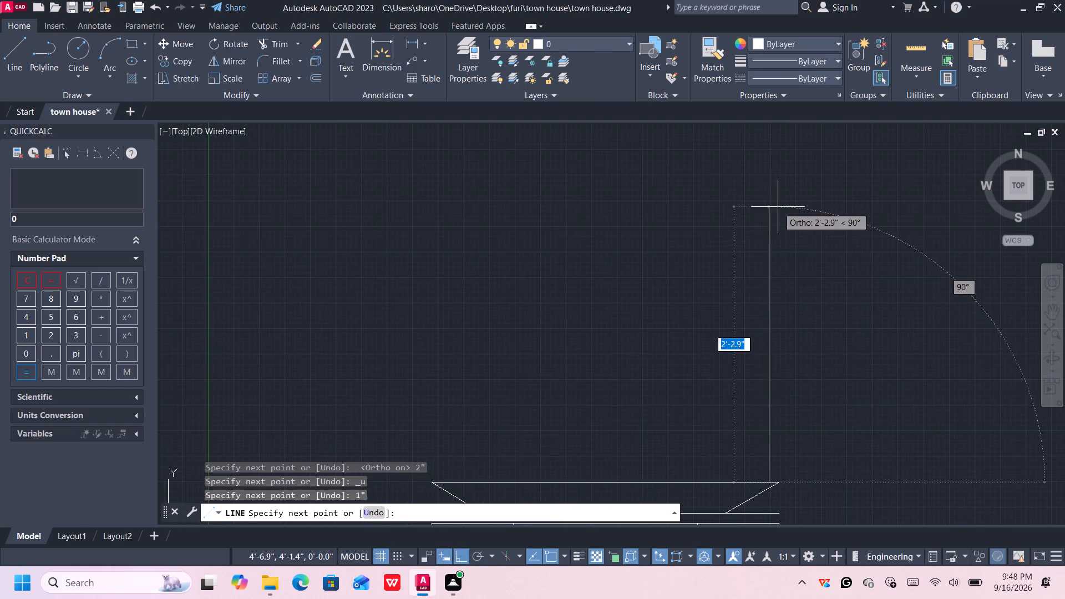
{"action": "scroll", "coordinate": [778, 202], "scroll_direction": "down", "scroll_amount": 2}
{"action": "middle_click_drag", "start_coordinate": [778, 190], "coordinate": [784, 309]}
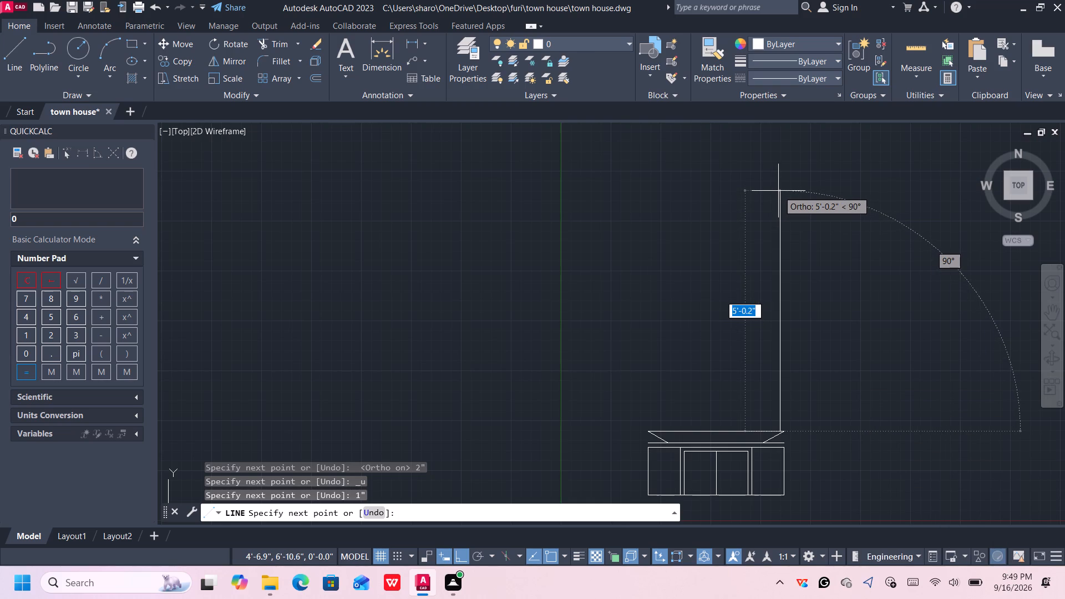
{"action": "type", "text": "5'"}
{"action": "key", "text": "Return"}
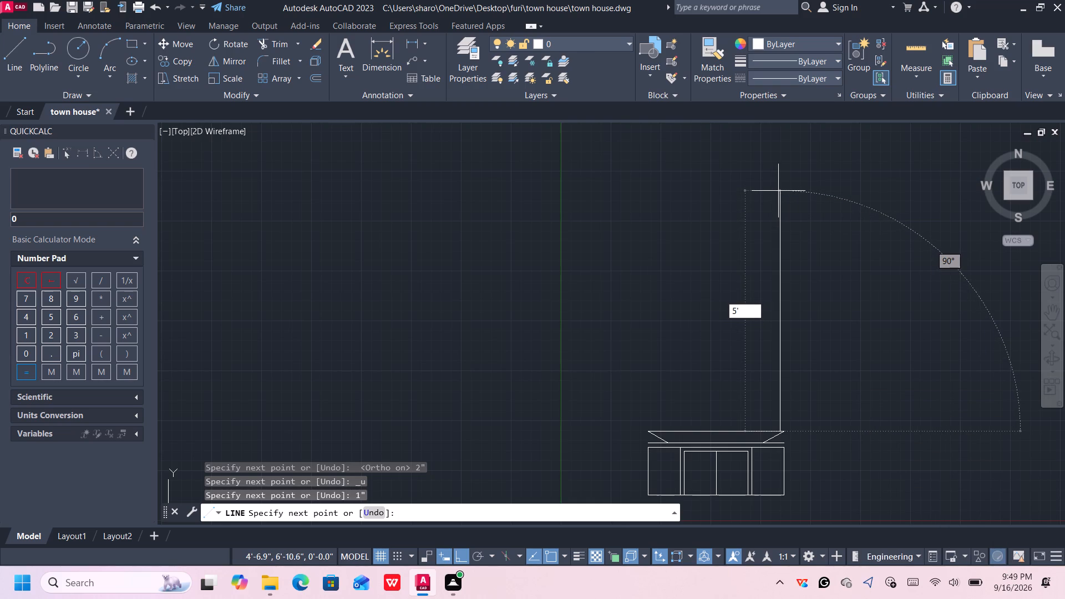
{"action": "key", "text": "1"}
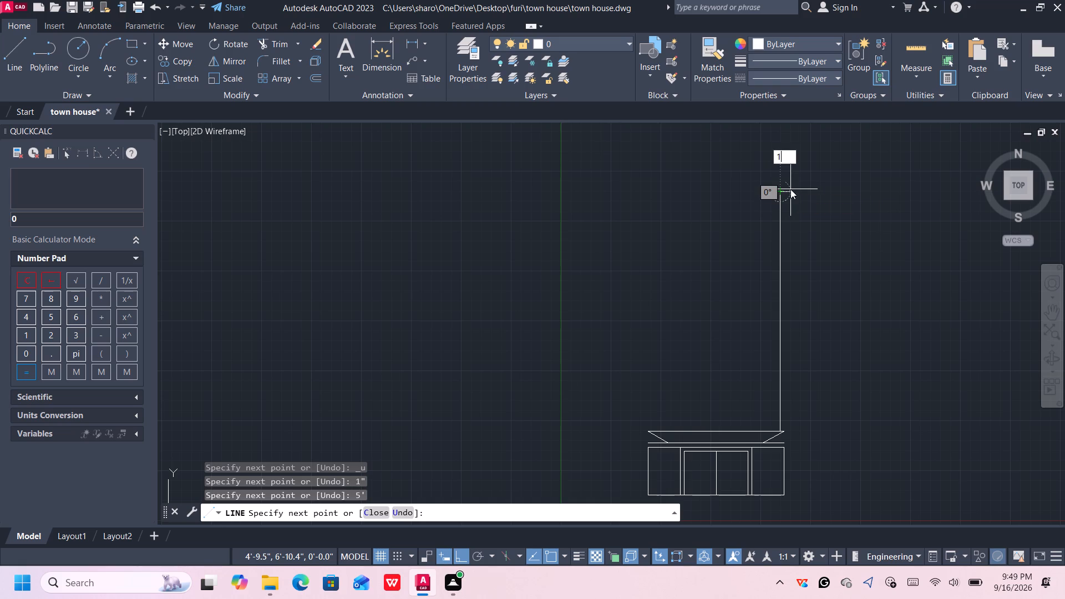
{"action": "key", "text": "shift+quotedbl"}
{"action": "key", "text": "Return"}
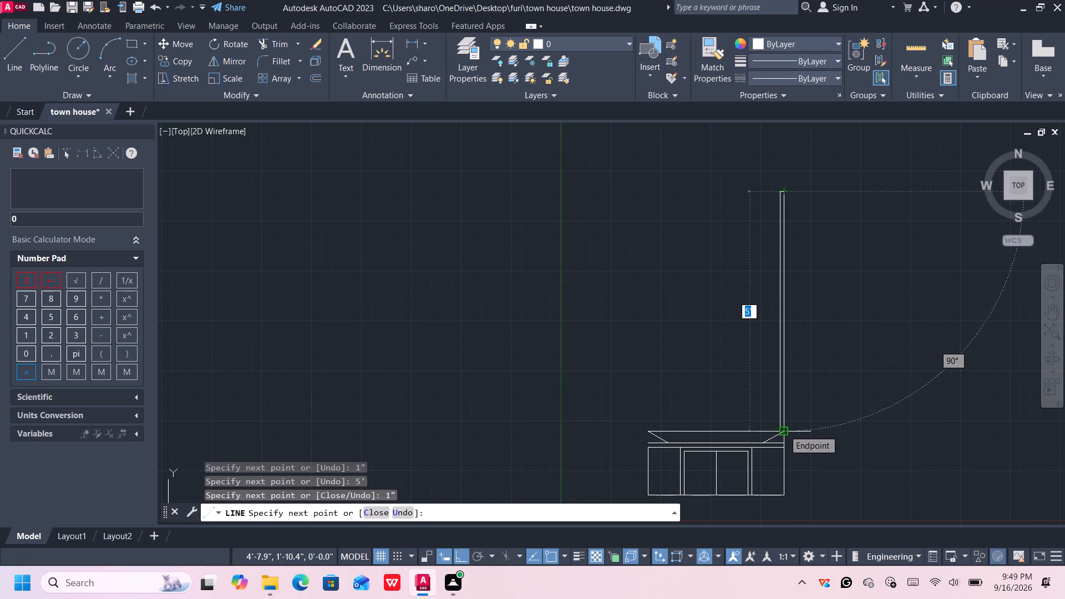
{"action": "left_click", "coordinate": [784, 430]}
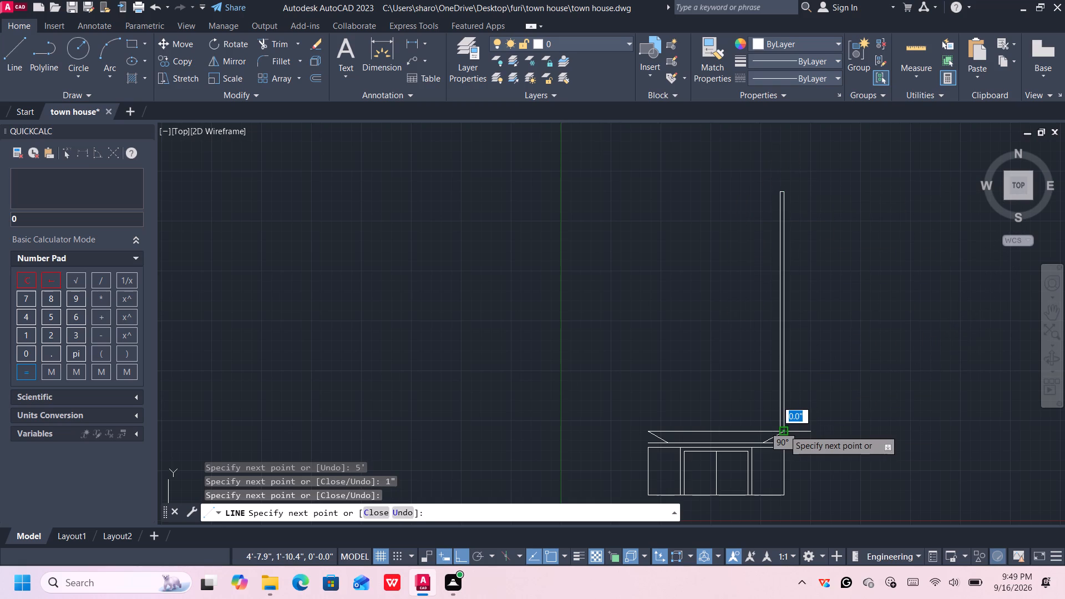
{"action": "key", "text": "Return"}
Stretch the right slanted line's upper end to the base of the inner 5' vertical line.
{"action": "scroll", "coordinate": [774, 440], "scroll_direction": "up", "scroll_amount": 3}
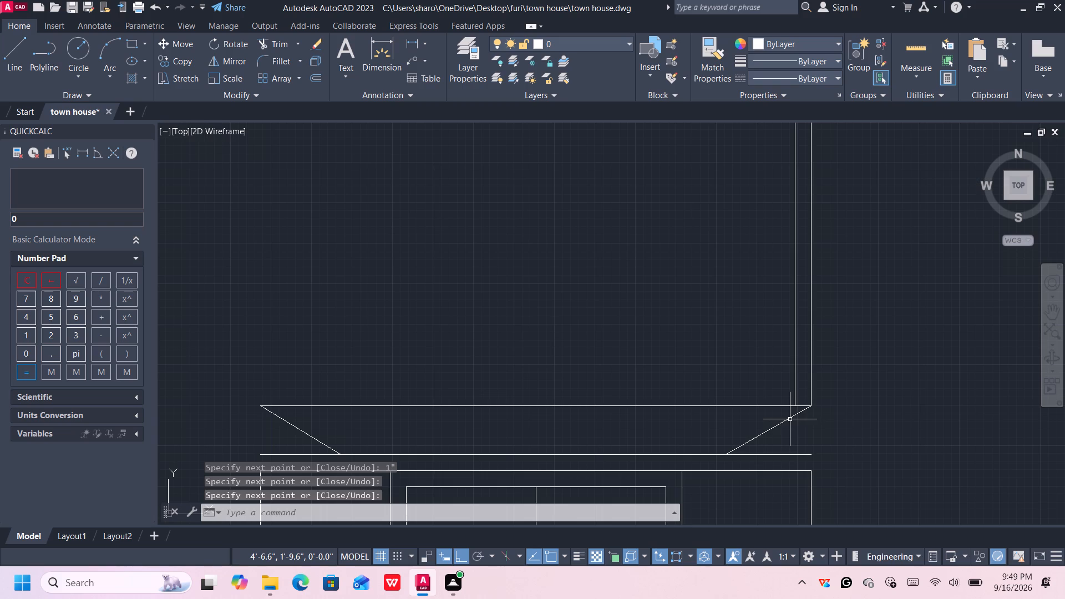
{"action": "left_click", "coordinate": [790, 419]}
{"action": "left_click", "coordinate": [810, 407]}
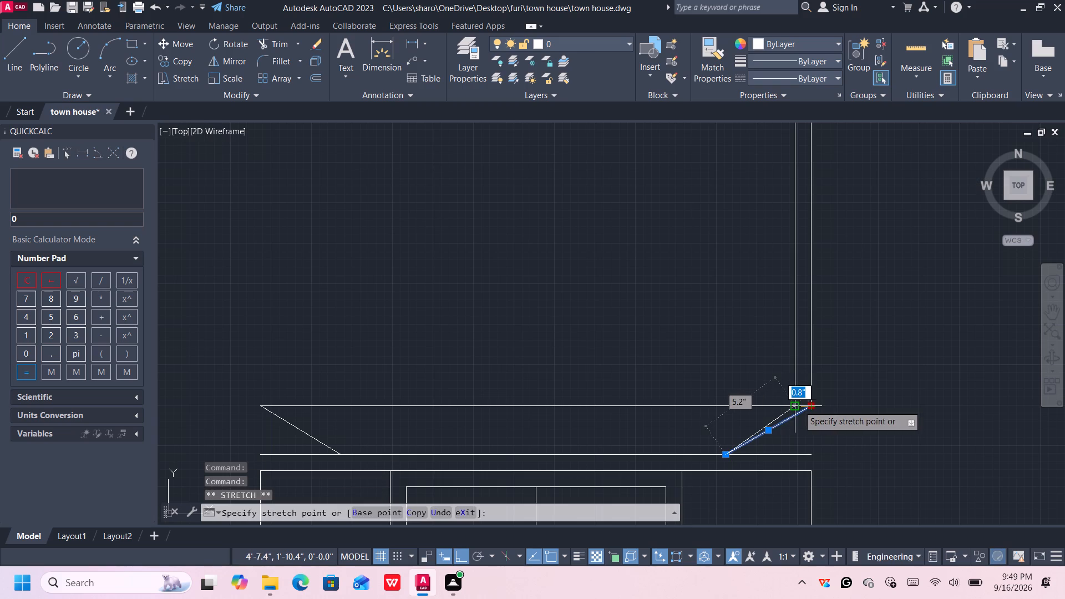
{"action": "left_click", "coordinate": [798, 405]}
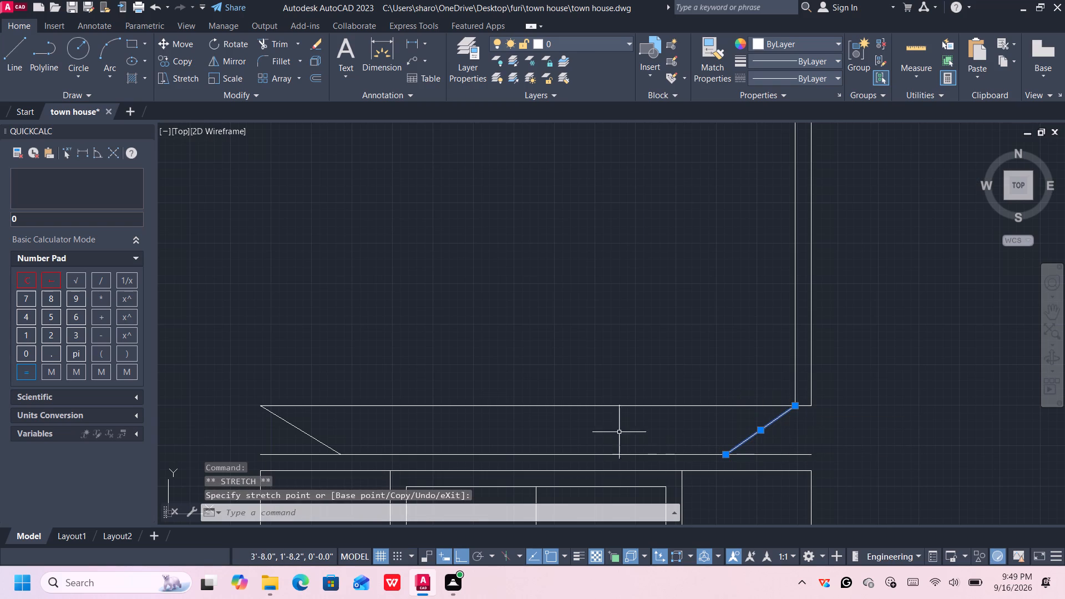
Draw a 1" horizontal line inward from the roof band's top left corner.
{"action": "scroll", "coordinate": [660, 390], "scroll_direction": "down", "scroll_amount": 2}
{"action": "middle_click_drag", "start_coordinate": [622, 348], "coordinate": [737, 339]}
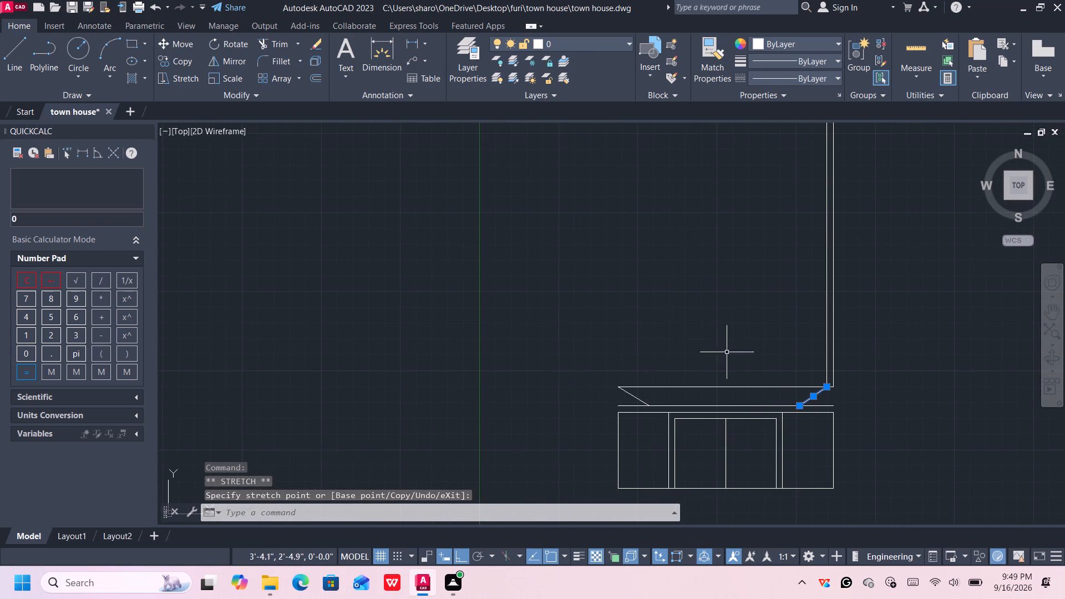
{"action": "middle_click_drag", "start_coordinate": [642, 394], "coordinate": [643, 367]}
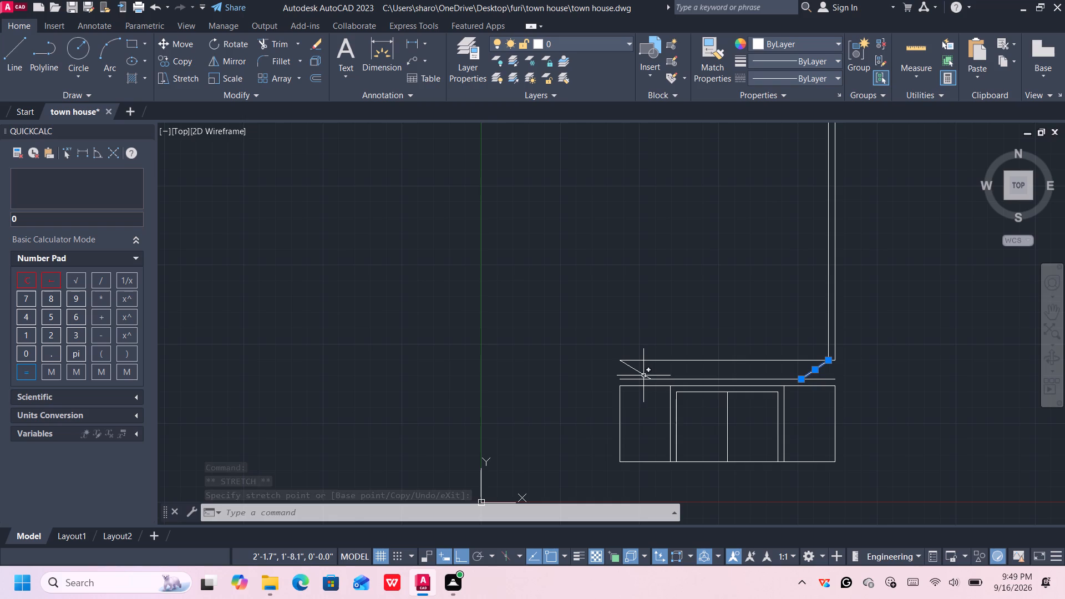
{"action": "key", "text": "l"}
{"action": "key", "text": "Return"}
{"action": "scroll", "coordinate": [628, 366], "scroll_direction": "up", "scroll_amount": 2}
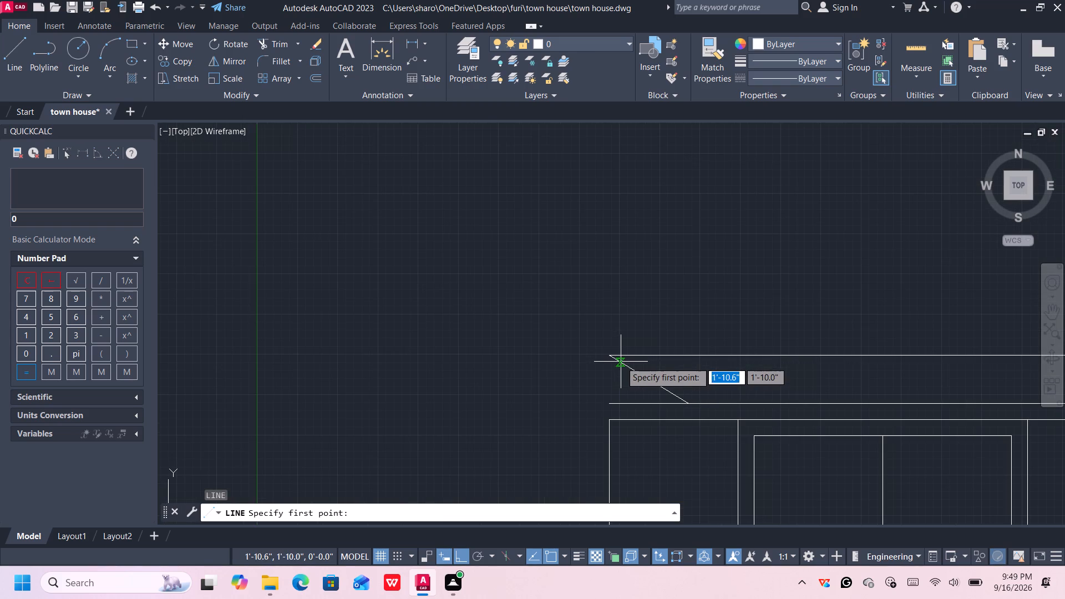
{"action": "left_click", "coordinate": [613, 354]}
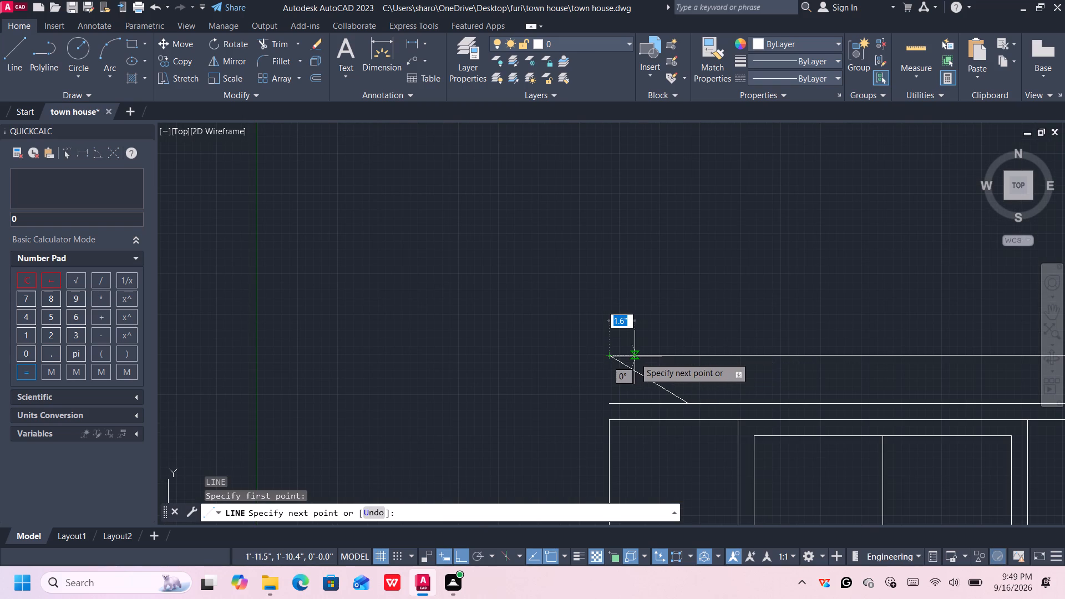
{"action": "key", "text": "1"}
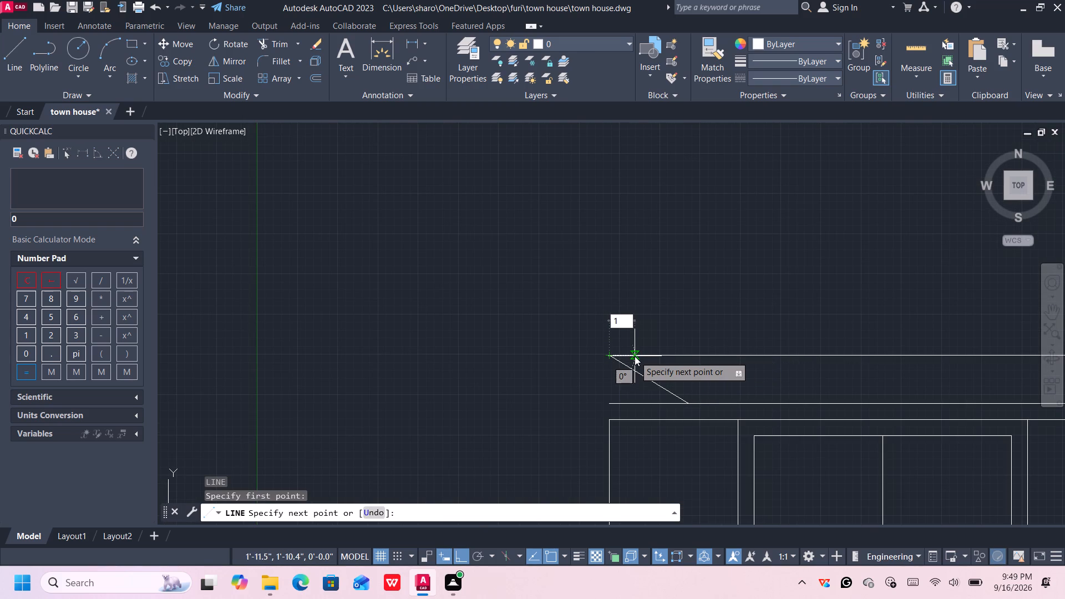
{"action": "key", "text": "shift+quotedbl"}
{"action": "key", "text": "Return"}
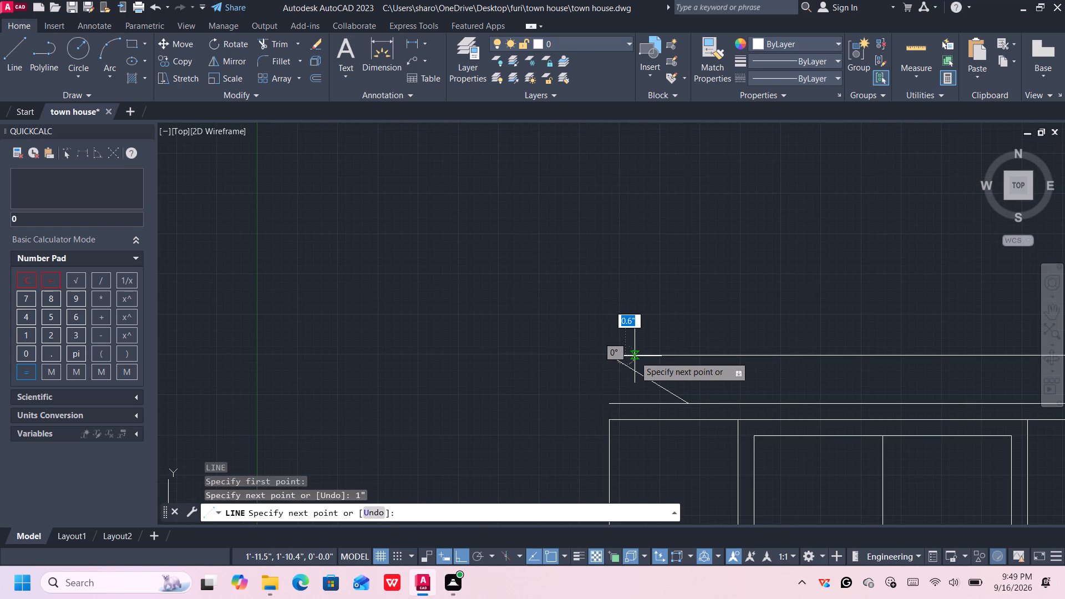
{"action": "key", "text": "Escape"}
Stretch the left slanted line's upper end to the inner end of the 1" segment on the roof band's top edge.
{"action": "left_click", "coordinate": [637, 374]}
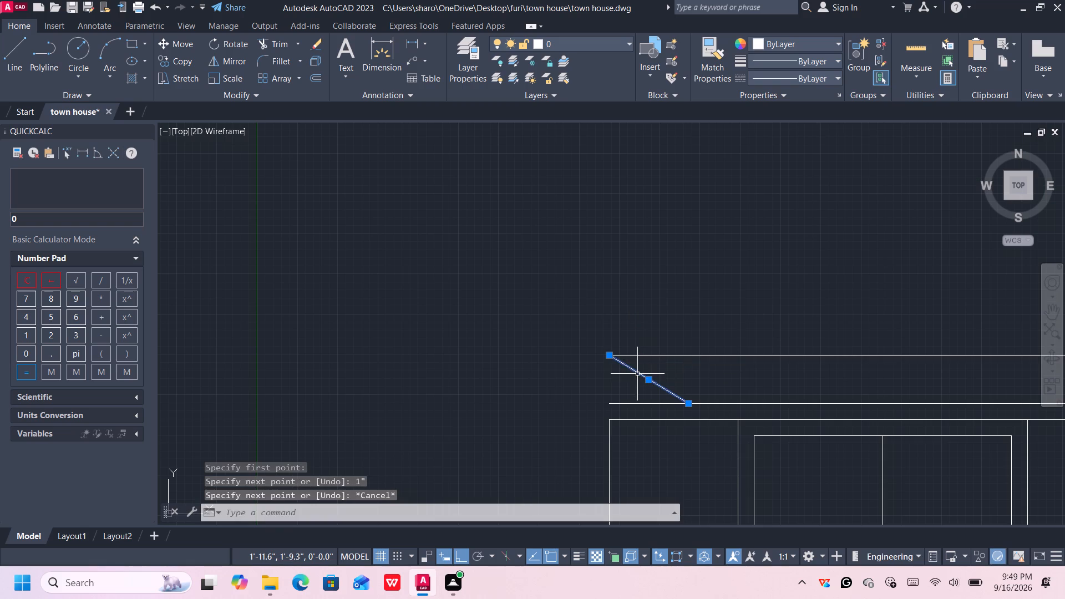
{"action": "scroll", "coordinate": [627, 368], "scroll_direction": "up", "scroll_amount": 2}
{"action": "left_click", "coordinate": [581, 337]}
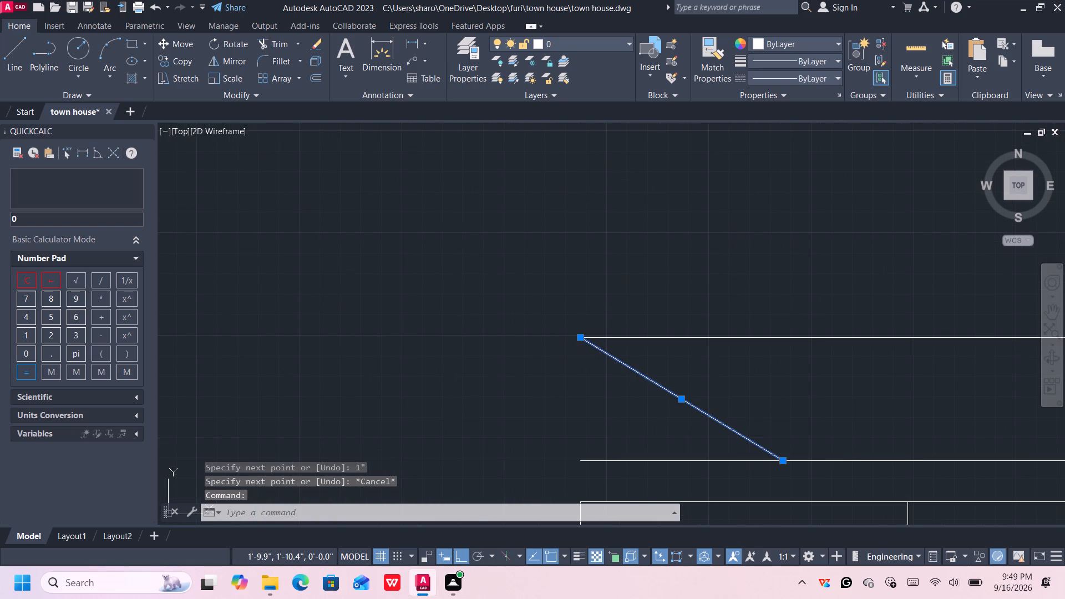
{"action": "left_click", "coordinate": [622, 337]}
{"action": "scroll", "coordinate": [620, 364], "scroll_direction": "down", "scroll_amount": 1}
{"action": "key", "text": "Escape"}
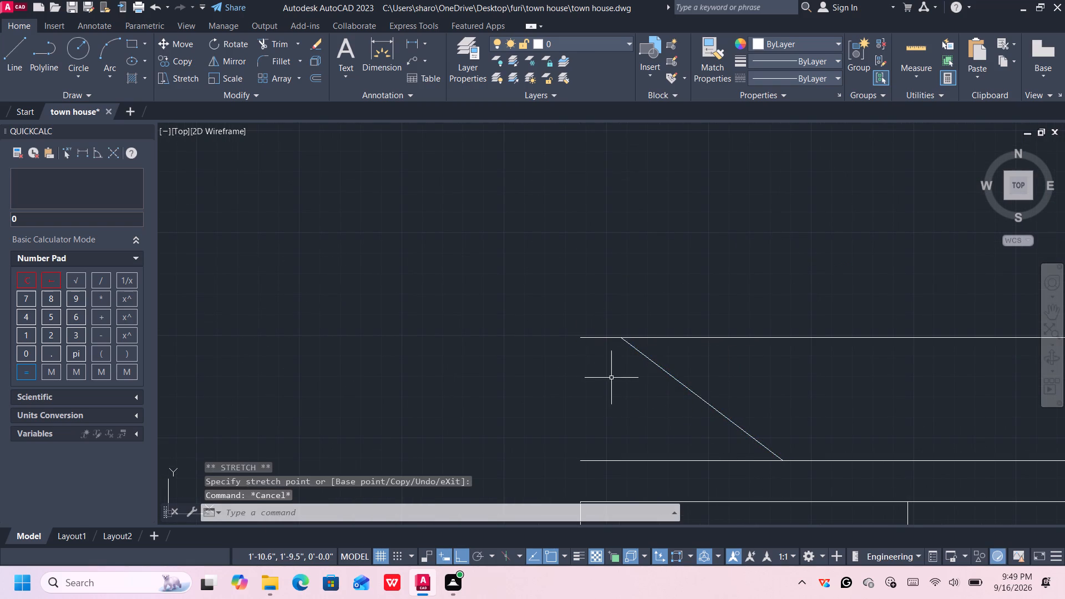
Draw a 5' vertical line straight up from the roof band's top left corner.
{"action": "scroll", "coordinate": [611, 372], "scroll_direction": "down", "scroll_amount": 4}
{"action": "middle_click_drag", "start_coordinate": [620, 338], "coordinate": [621, 380]}
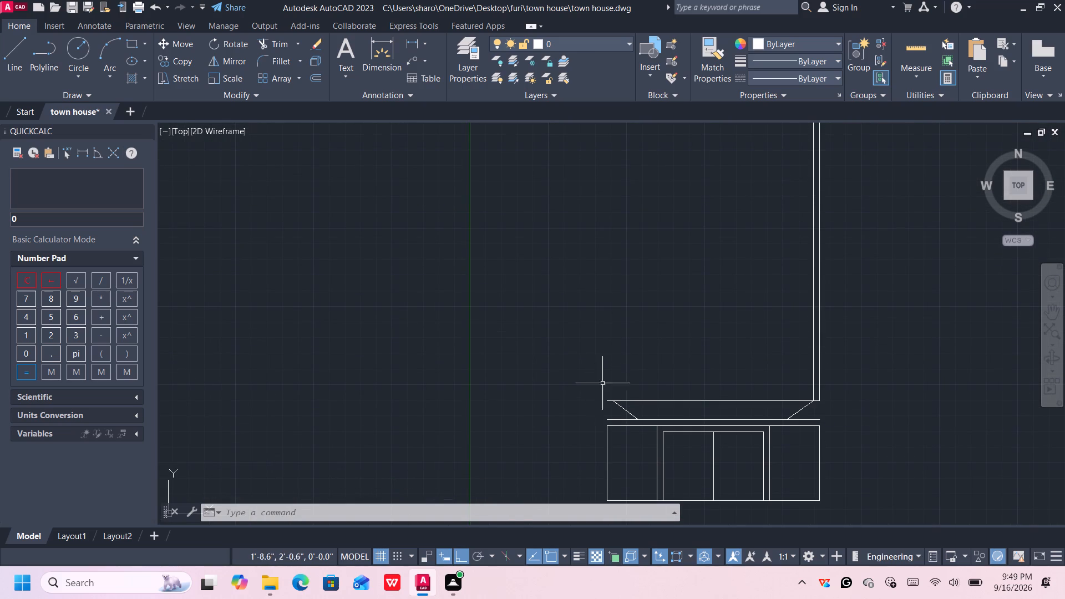
{"action": "key", "text": "l"}
{"action": "key", "text": "Return"}
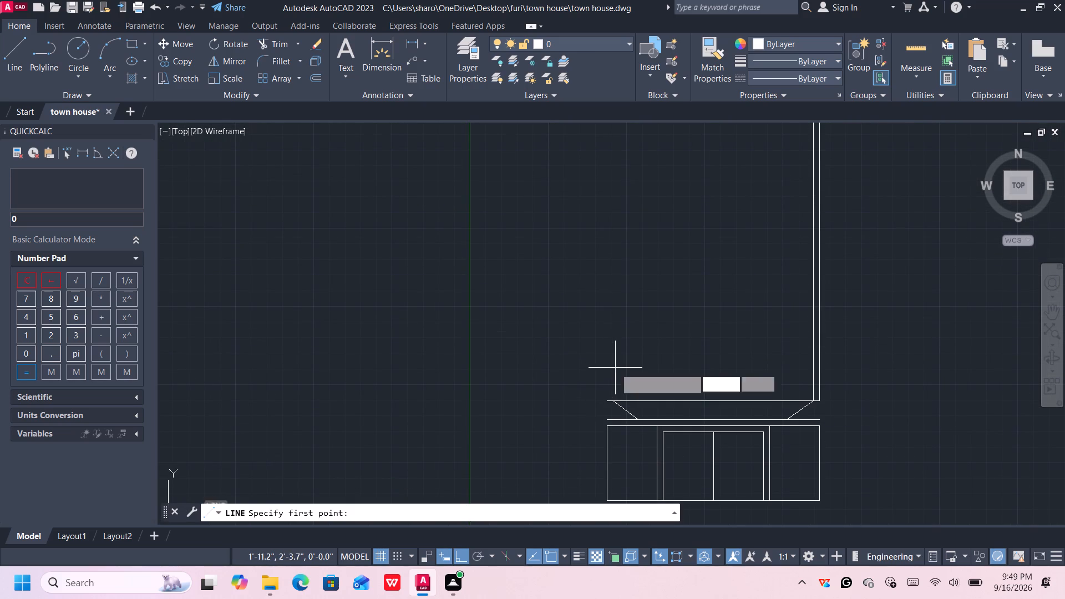
{"action": "left_click", "coordinate": [608, 400]}
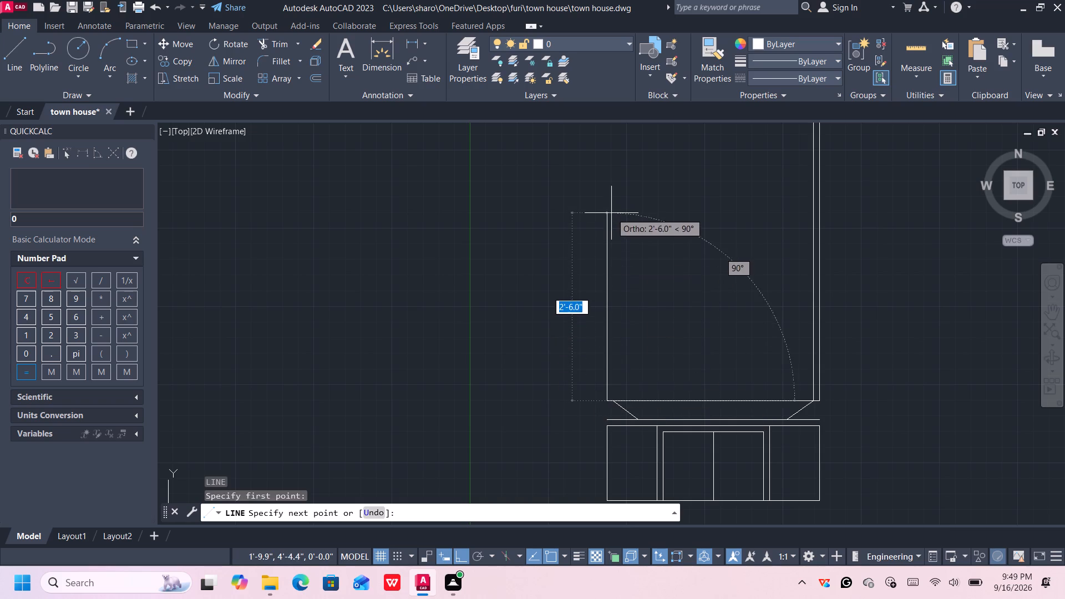
{"action": "middle_click_drag", "start_coordinate": [610, 216], "coordinate": [608, 375]}
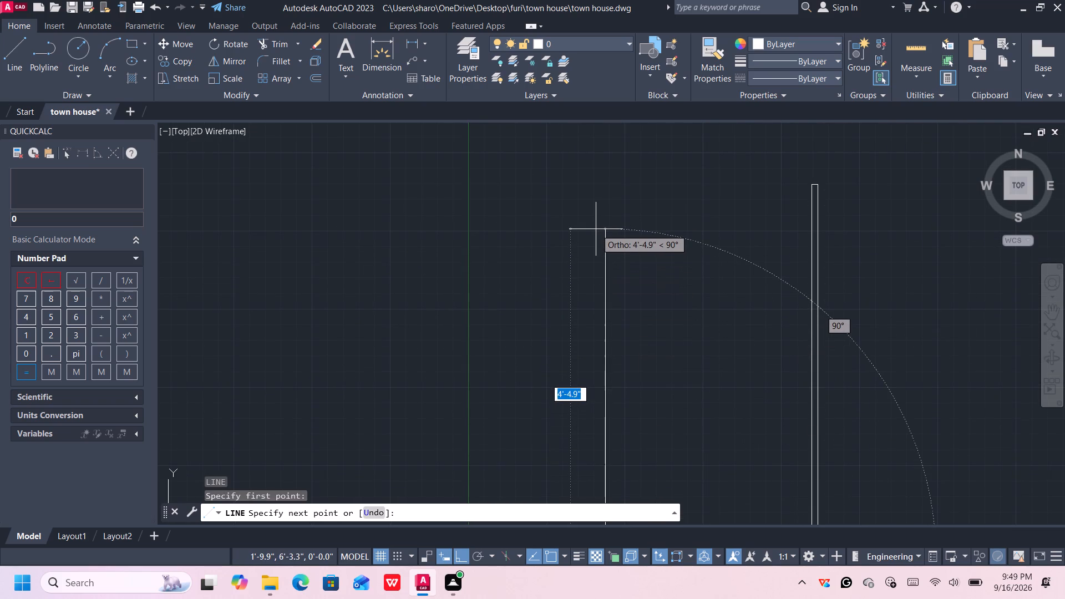
{"action": "key", "text": "5"}
{"action": "key", "text": "semicolon"}
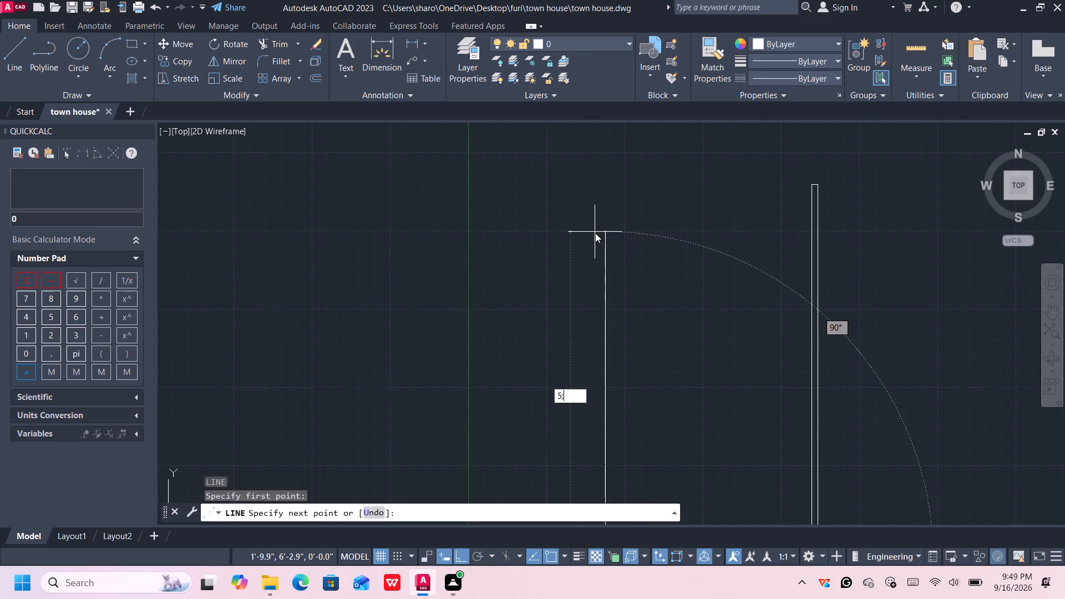
{"action": "key", "text": "BackSpace"}
{"action": "key", "text": "apostrophe"}
{"action": "key", "text": "Return"}
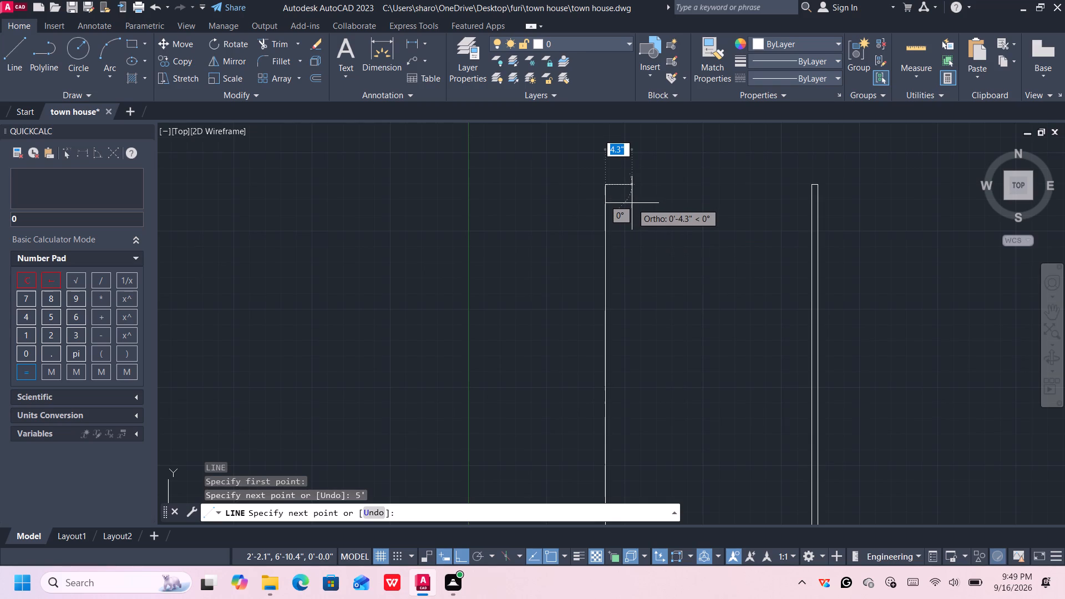
{"action": "key", "text": "Escape"}
Draw a 5' vertical line straight up from the midpoint of the roof band's top edge.
{"action": "scroll", "coordinate": [668, 306], "scroll_direction": "down", "scroll_amount": 2}
{"action": "middle_click_drag", "start_coordinate": [691, 344], "coordinate": [680, 275]}
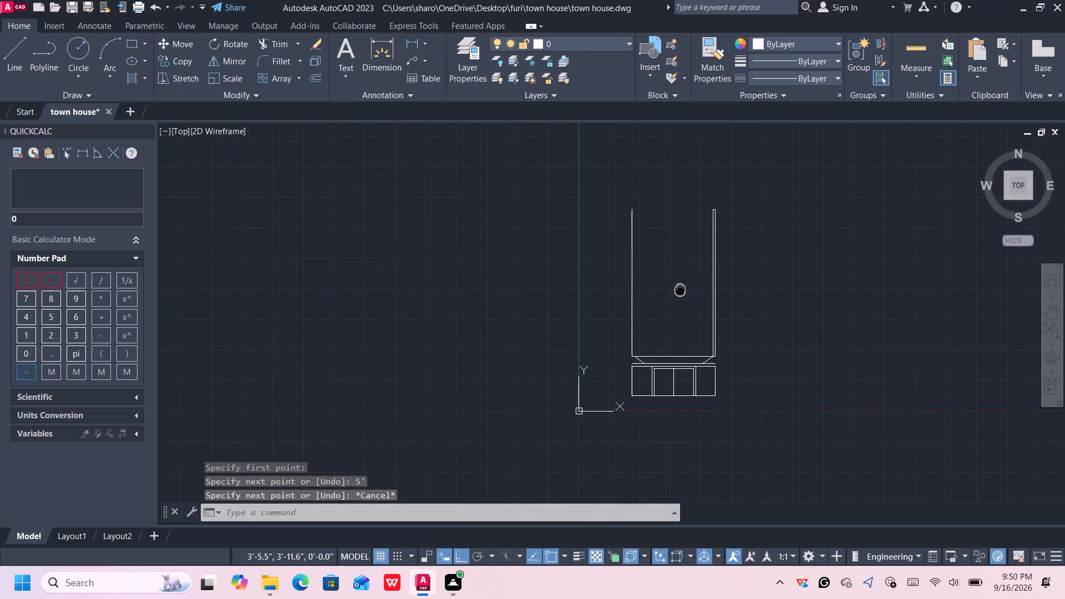
{"action": "middle_click_drag", "start_coordinate": [680, 275], "coordinate": [679, 268]}
{"action": "scroll", "coordinate": [693, 350], "scroll_direction": "up", "scroll_amount": 2}
{"action": "key", "text": "l"}
{"action": "key", "text": "Return"}
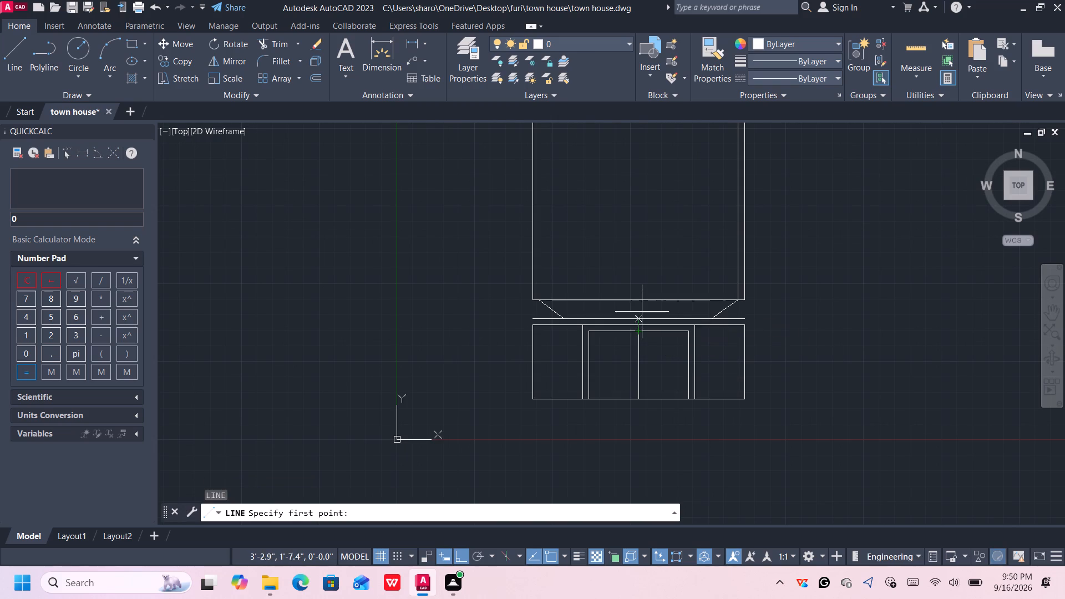
{"action": "left_click", "coordinate": [640, 296]}
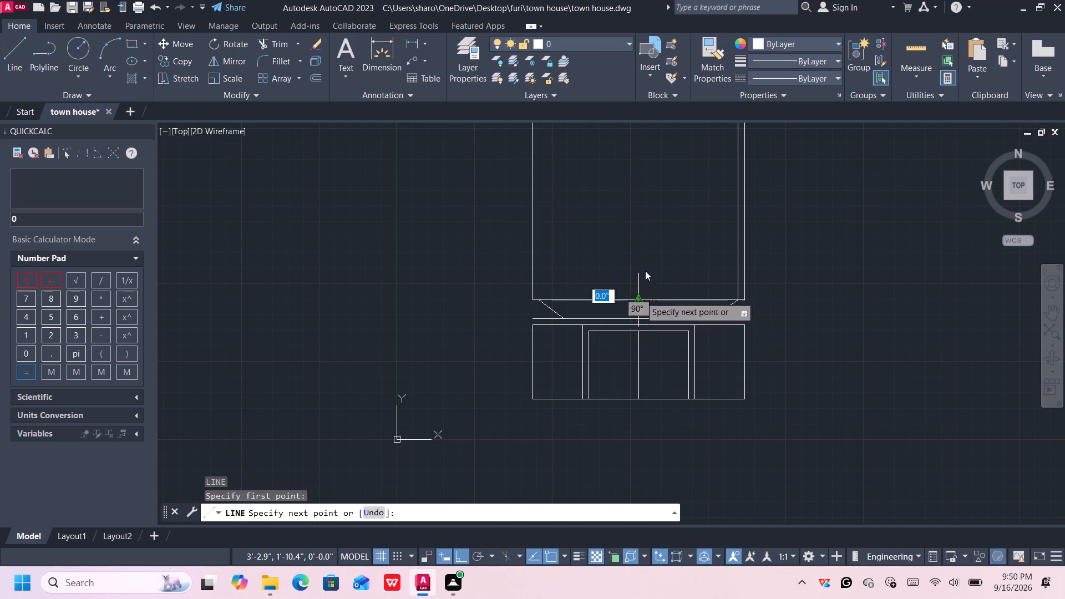
{"action": "scroll", "coordinate": [642, 204], "scroll_direction": "down", "scroll_amount": 1}
{"action": "middle_click_drag", "start_coordinate": [642, 205], "coordinate": [668, 428]}
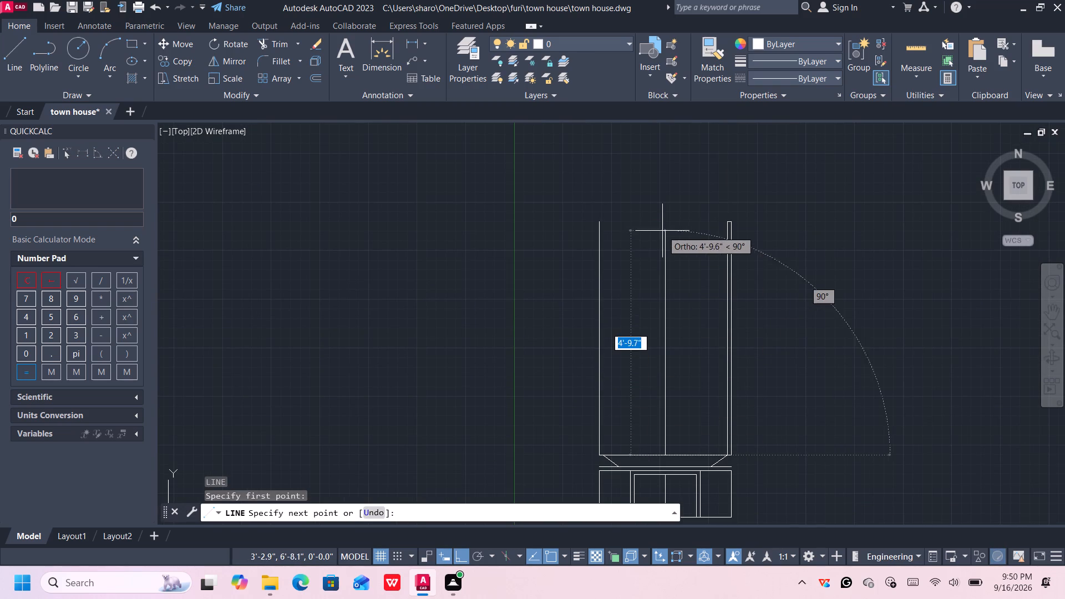
{"action": "key", "text": "5"}
{"action": "key", "text": "apostrophe"}
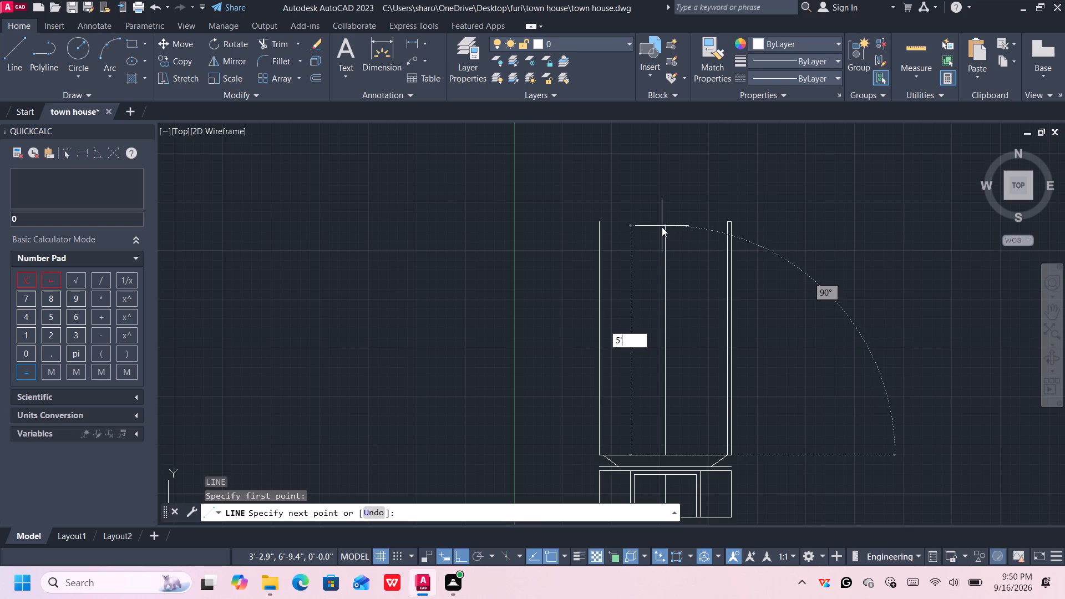
{"action": "key", "text": "Return"}
{"action": "key", "text": "Escape"}
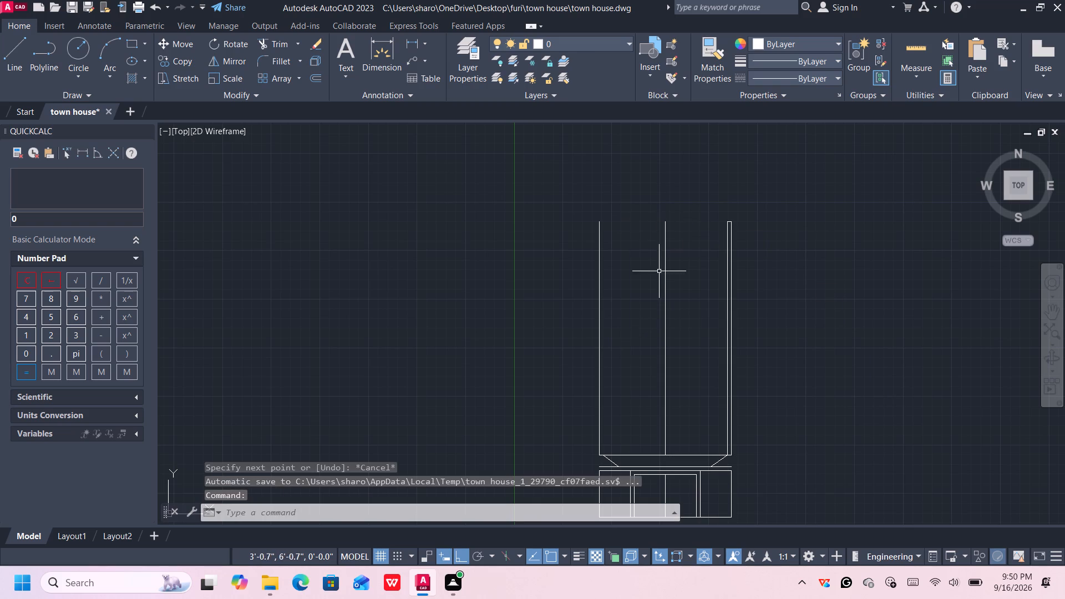
Offset the roof band's left slanted line 1" toward its outer, lower side.
{"action": "middle_click_drag", "start_coordinate": [677, 400], "coordinate": [659, 299]}
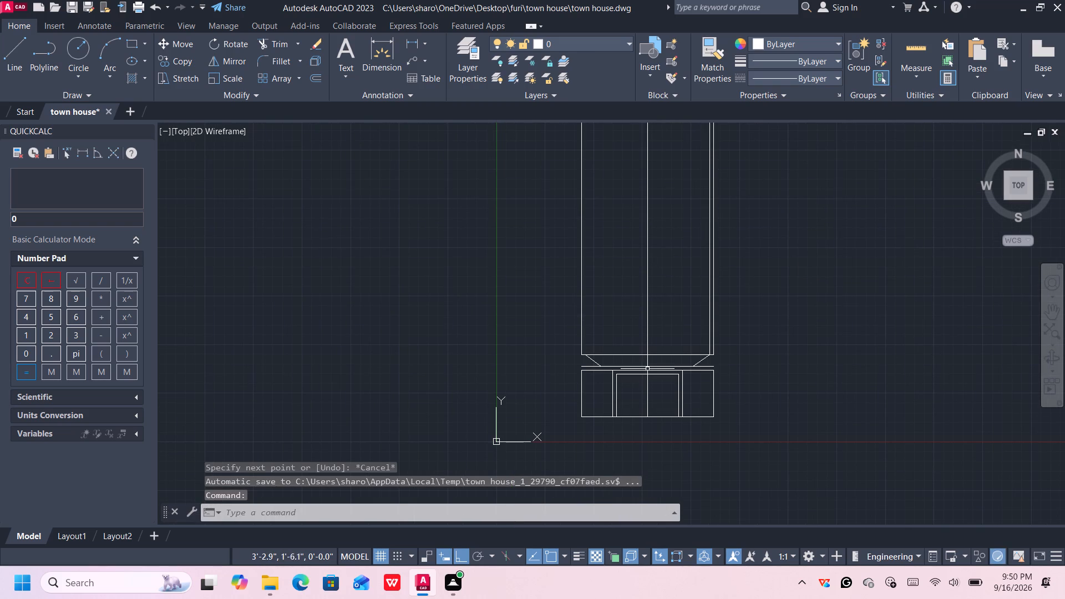
{"action": "scroll", "coordinate": [646, 368], "scroll_direction": "up", "scroll_amount": 2}
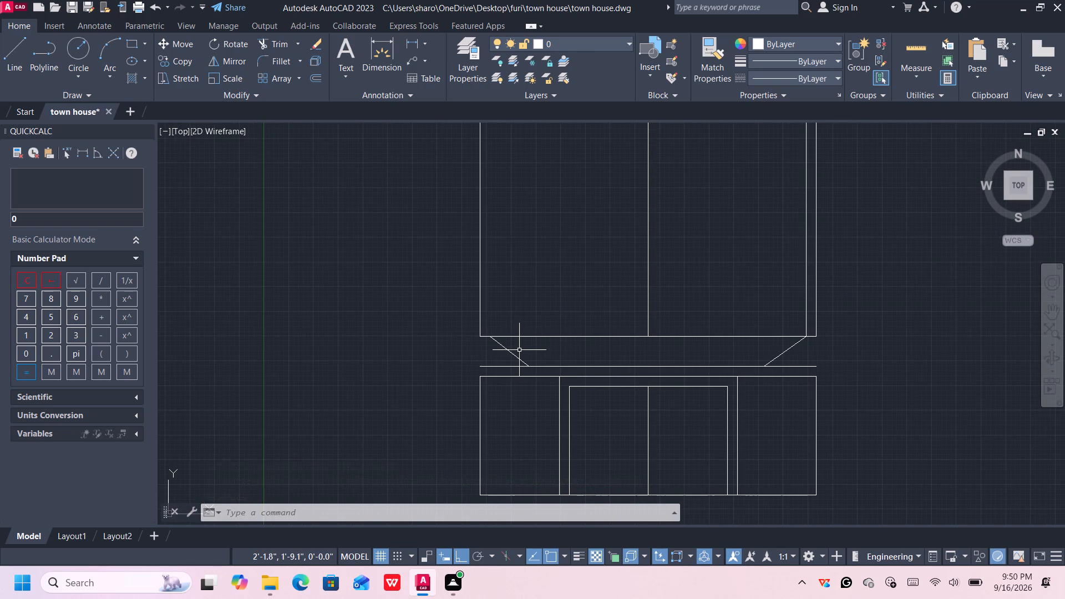
{"action": "scroll", "coordinate": [521, 344], "scroll_direction": "up", "scroll_amount": 1}
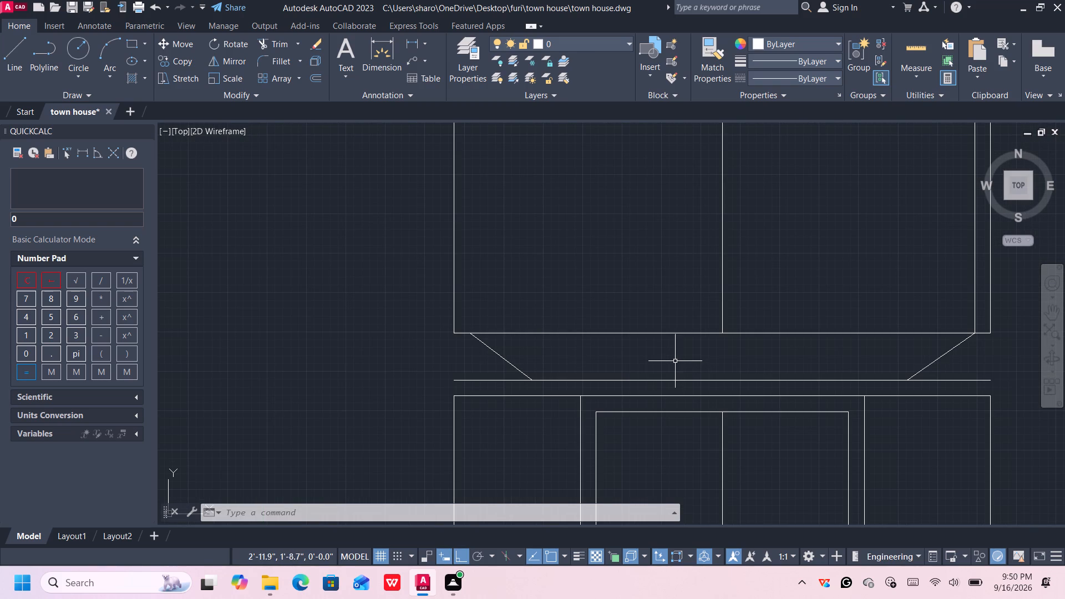
{"action": "scroll", "coordinate": [521, 374], "scroll_direction": "up", "scroll_amount": 2}
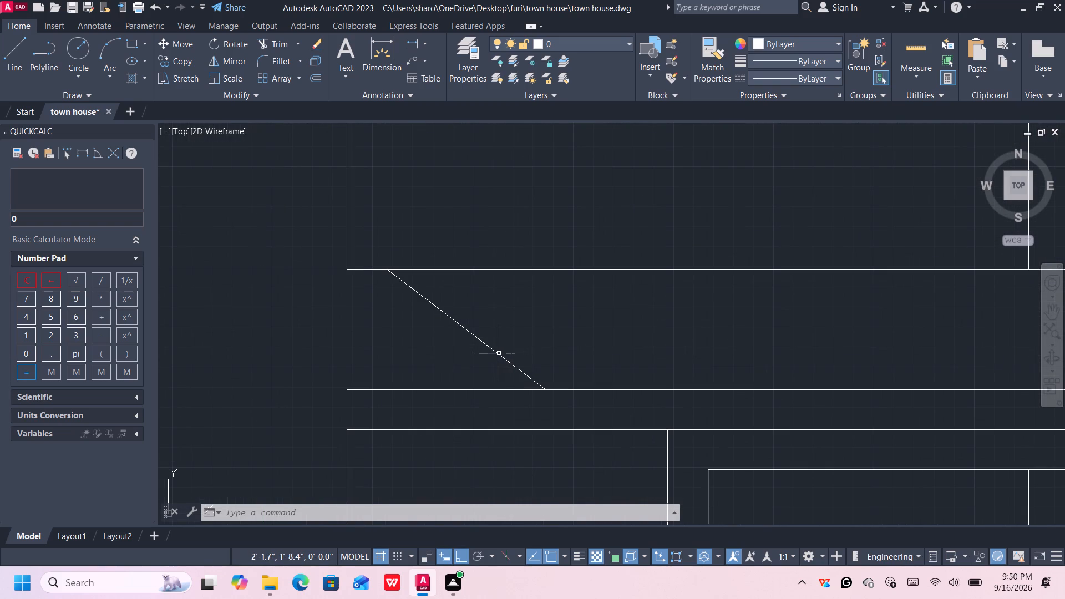
{"action": "left_click", "coordinate": [499, 353]}
{"action": "key", "text": "o"}
{"action": "key", "text": "Return"}
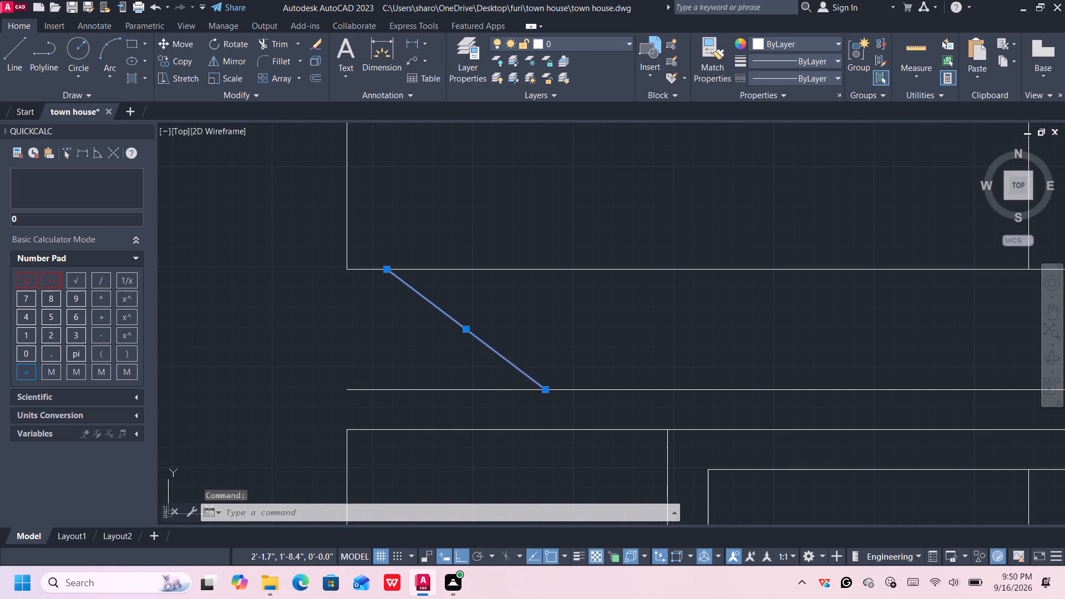
{"action": "left_click", "coordinate": [487, 344]}
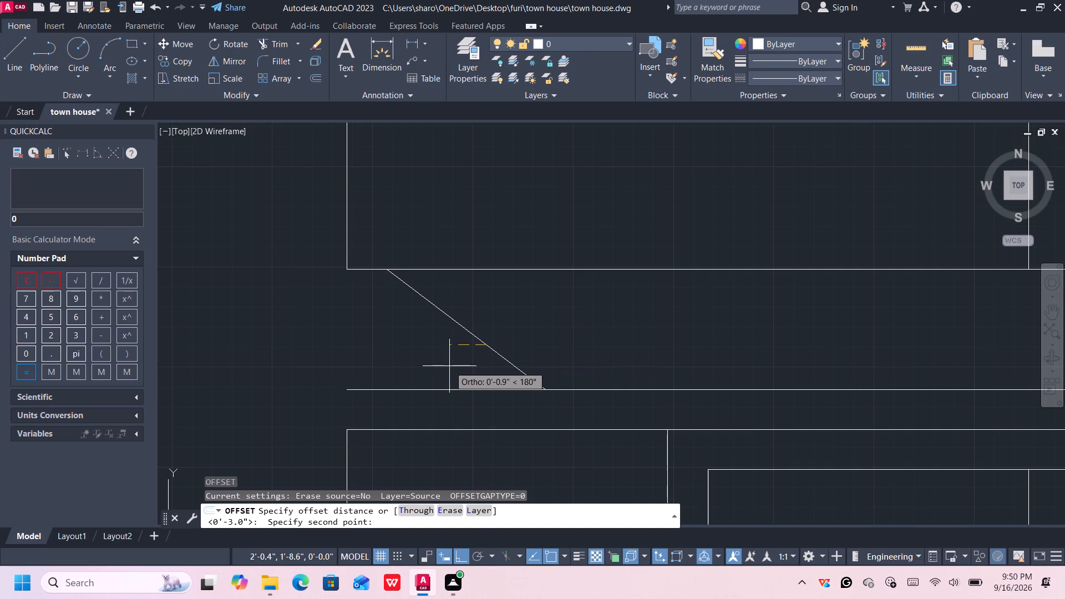
{"action": "key", "text": "1"}
{"action": "key", "text": "shift+quotedbl"}
{"action": "key", "text": "Return"}
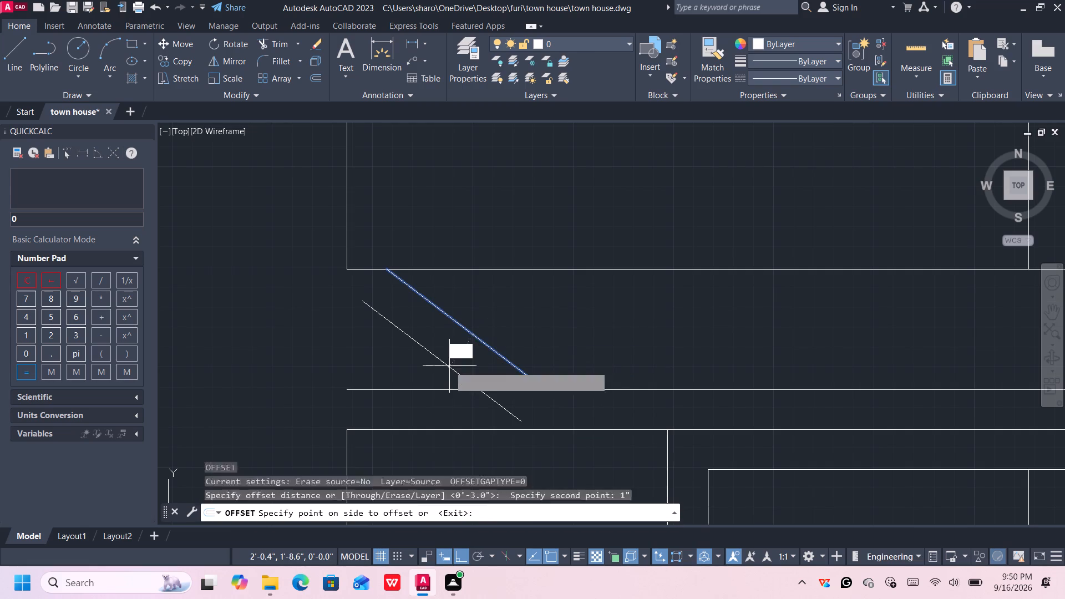
{"action": "left_click", "coordinate": [443, 357]}
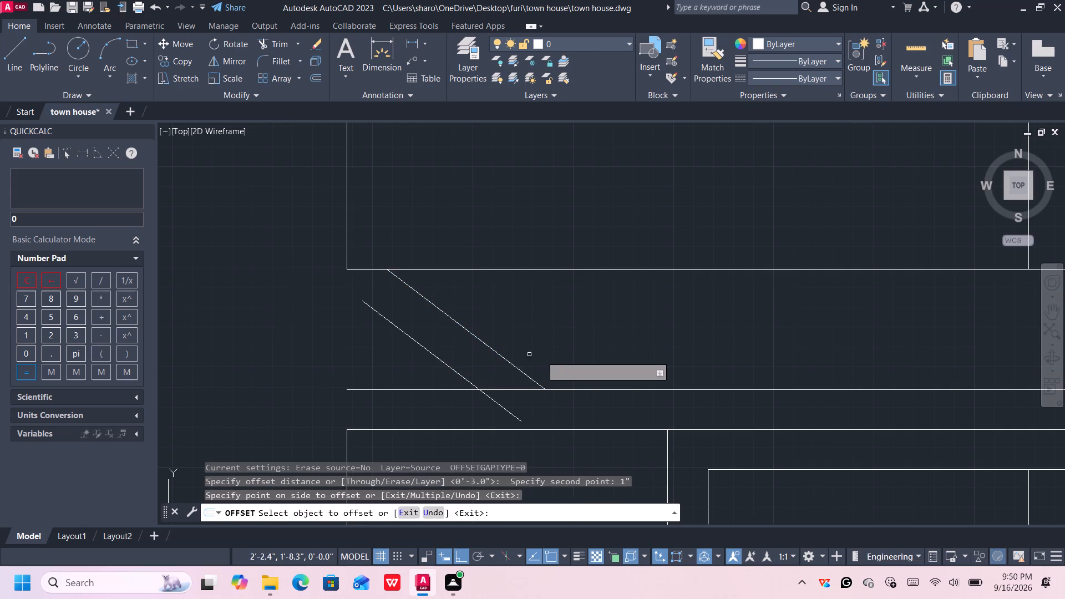
Offset the roof band's right slanted line by the same 1" toward its outer, lower side.
{"action": "scroll", "coordinate": [662, 379], "scroll_direction": "down", "scroll_amount": 4}
{"action": "middle_click_drag", "start_coordinate": [758, 354], "coordinate": [347, 354]}
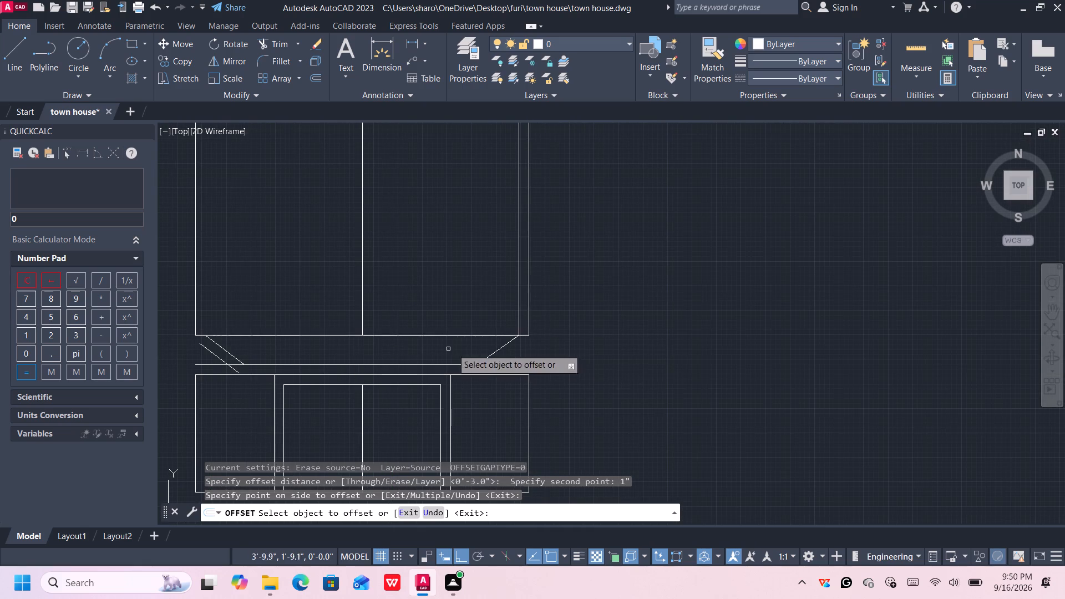
{"action": "left_click", "coordinate": [493, 353]}
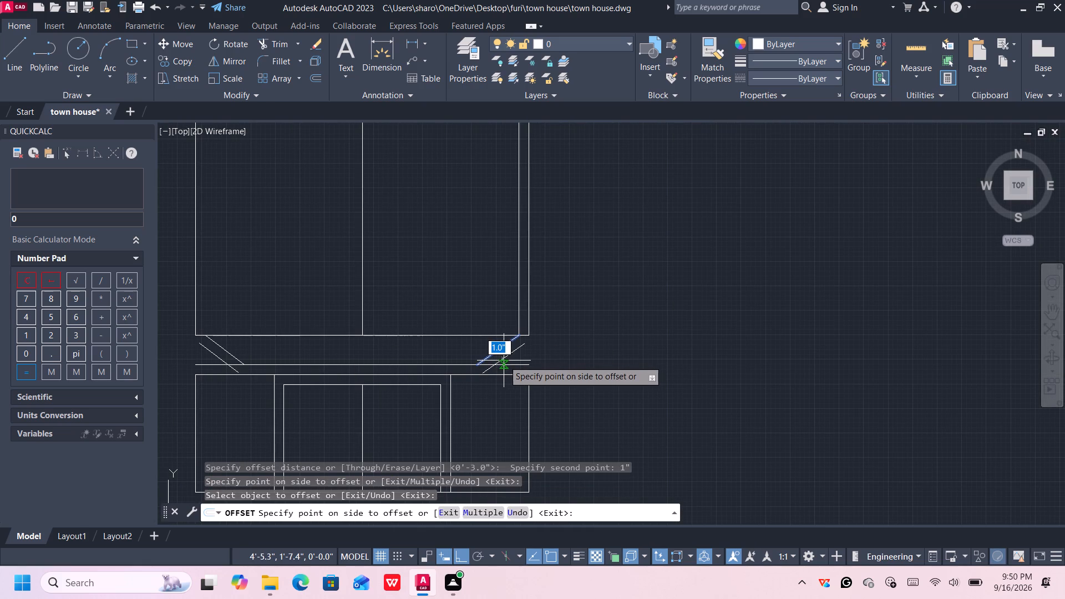
{"action": "left_click", "coordinate": [504, 361]}
{"action": "key", "text": "Escape"}
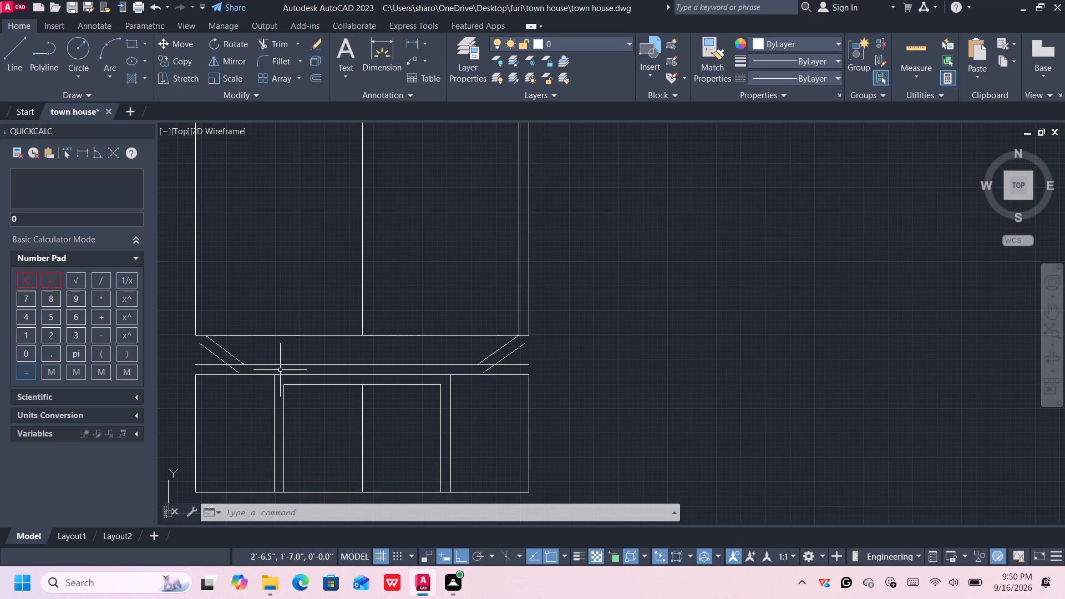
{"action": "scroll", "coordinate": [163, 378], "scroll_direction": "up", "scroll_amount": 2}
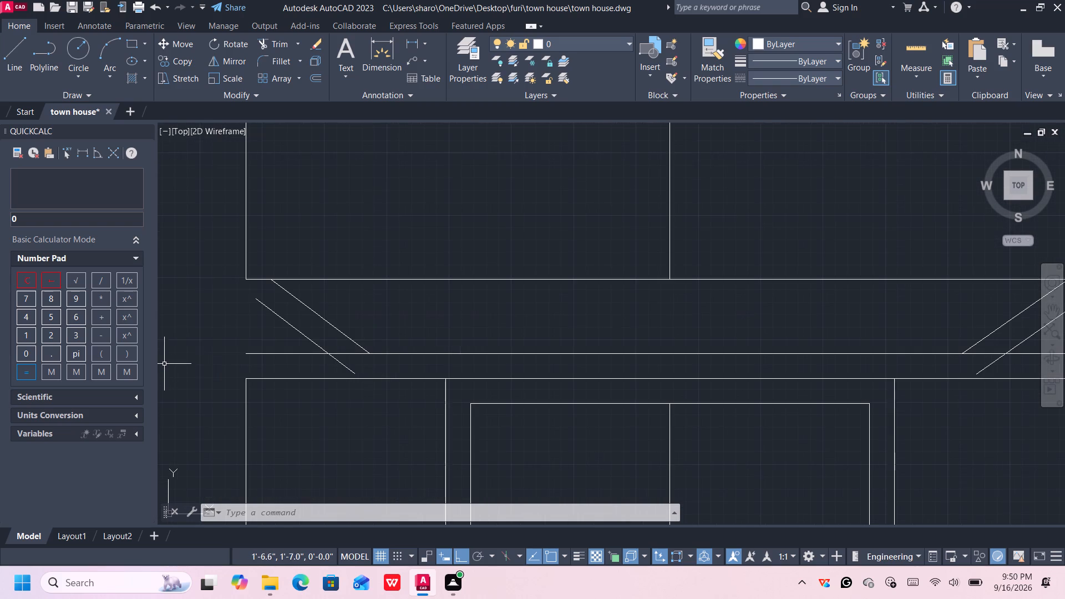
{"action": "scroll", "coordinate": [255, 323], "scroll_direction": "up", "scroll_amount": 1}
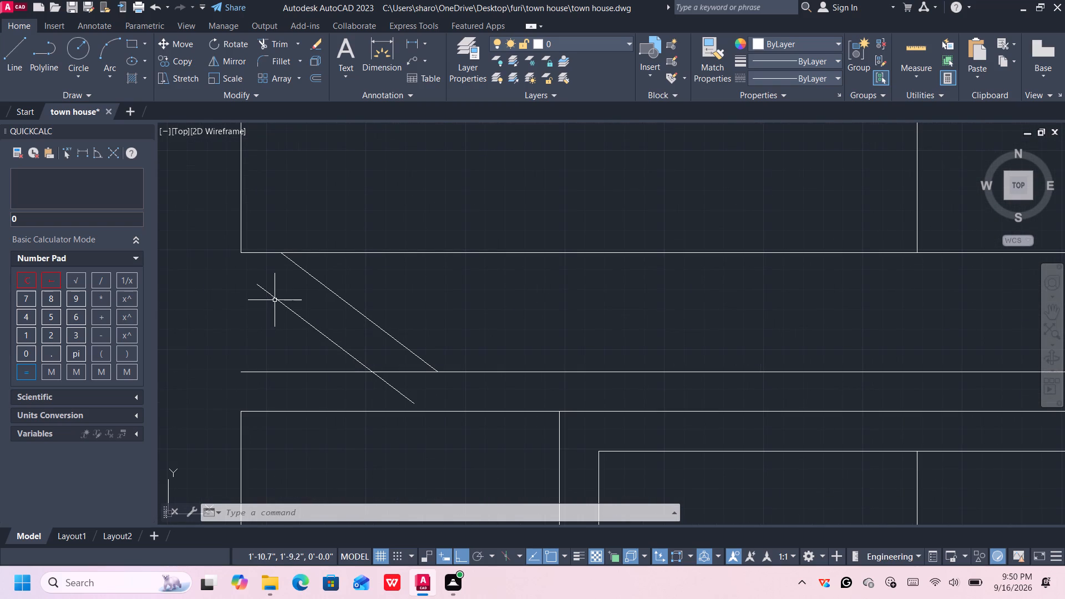
Move the offset left slanted line by its upper endpoint onto the roof band's top left corner.
{"action": "left_click", "coordinate": [276, 300]}
{"action": "right_click", "coordinate": [257, 285]}
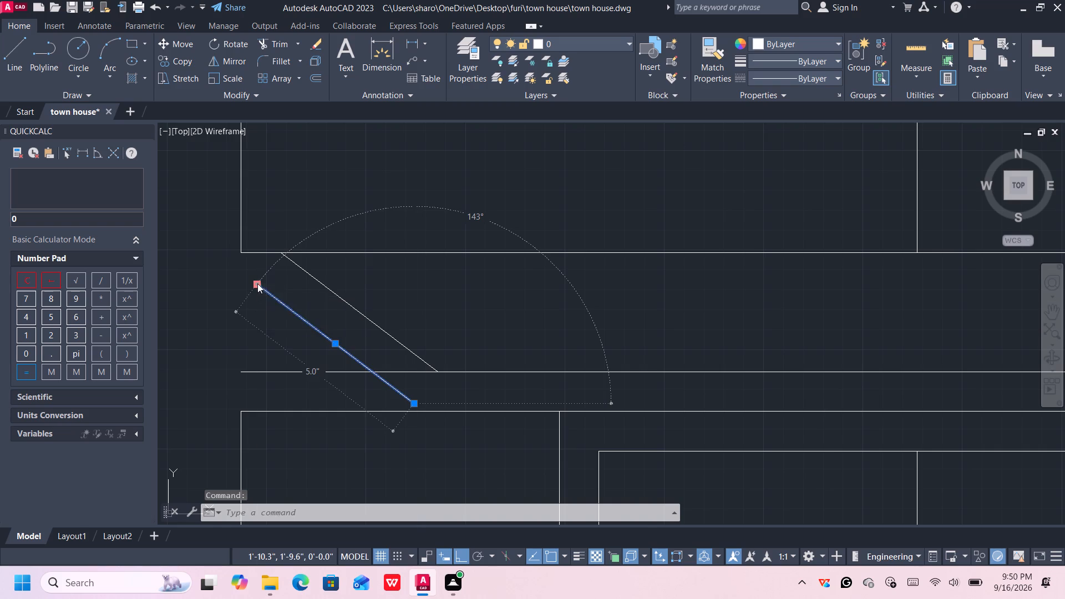
{"action": "left_click", "coordinate": [274, 309]}
{"action": "left_click", "coordinate": [257, 284]}
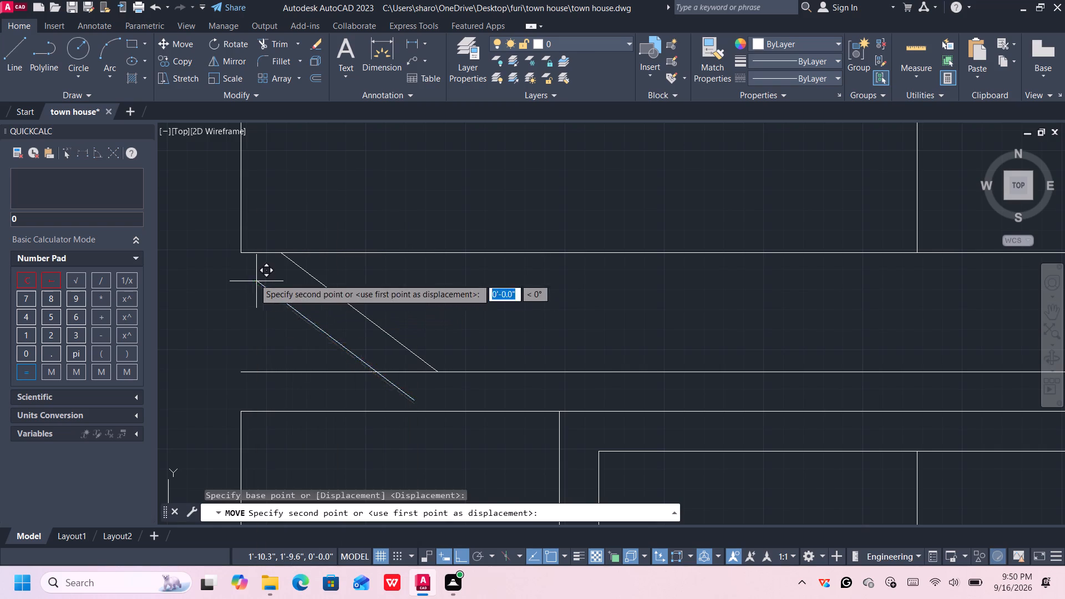
{"action": "left_click", "coordinate": [239, 256]}
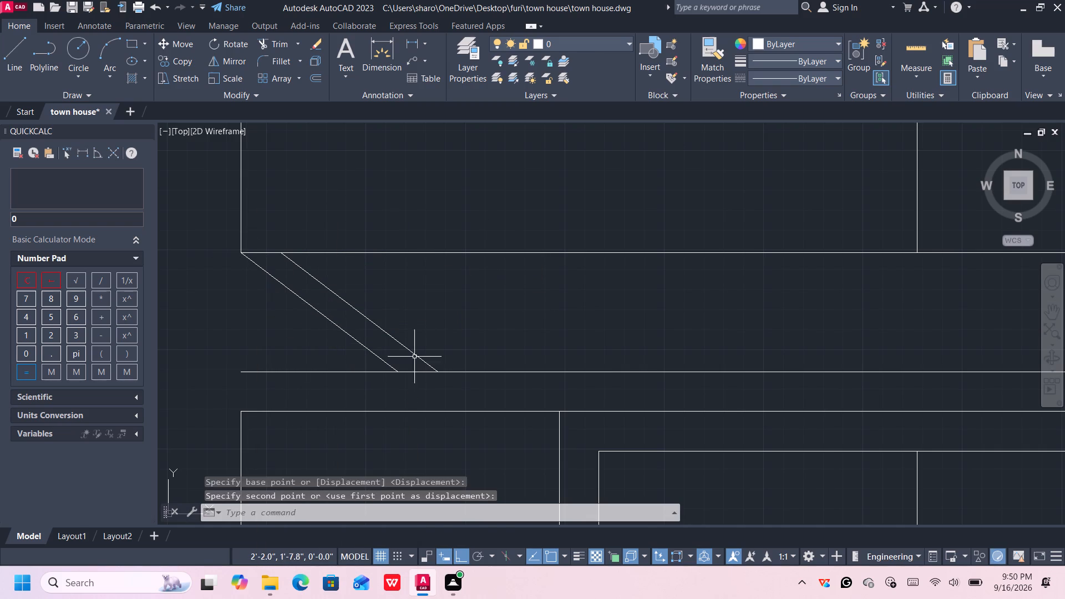
Move the offset right slanted line by its upper endpoint onto the roof band's top right corner.
{"action": "scroll", "coordinate": [433, 352], "scroll_direction": "down", "scroll_amount": 2}
{"action": "middle_click_drag", "start_coordinate": [595, 367], "coordinate": [154, 301]}
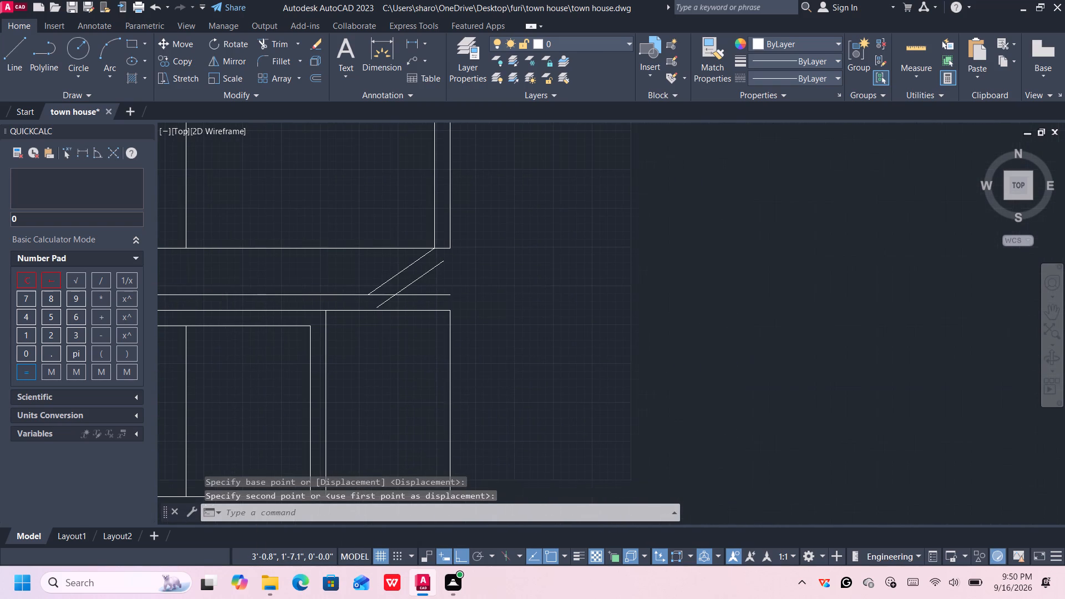
{"action": "scroll", "coordinate": [349, 265], "scroll_direction": "up", "scroll_amount": 1}
{"action": "left_click", "coordinate": [455, 288]}
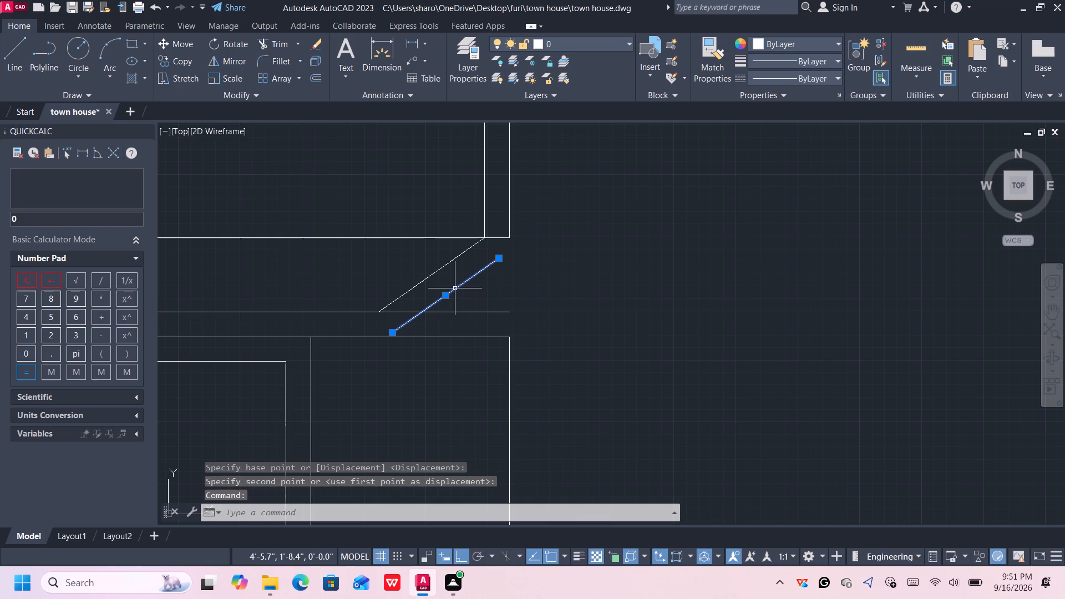
{"action": "right_click", "coordinate": [454, 288]}
{"action": "left_click", "coordinate": [479, 306]}
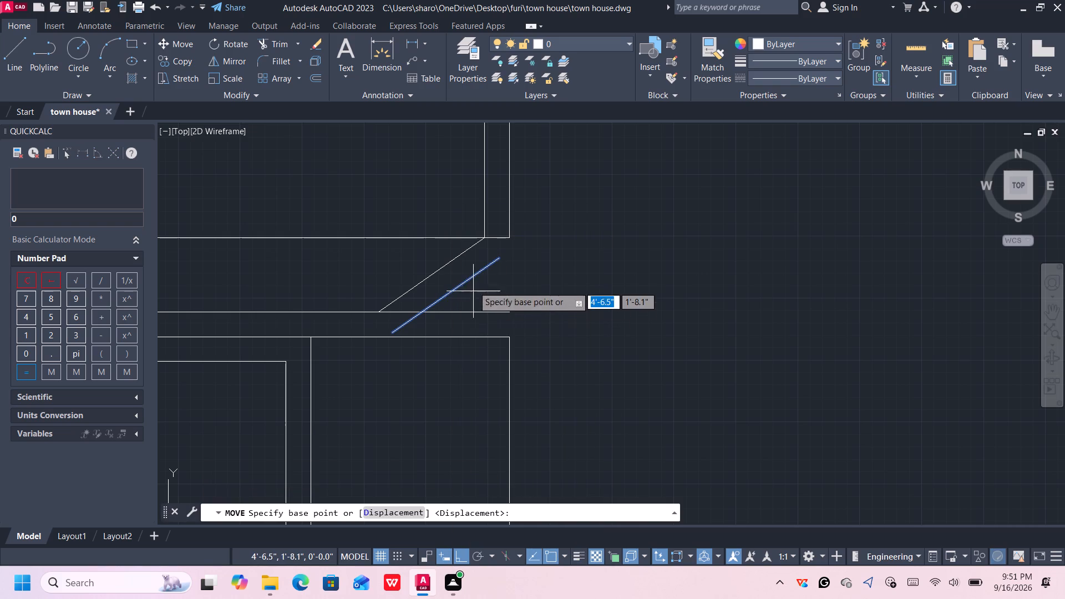
{"action": "left_click", "coordinate": [494, 261]}
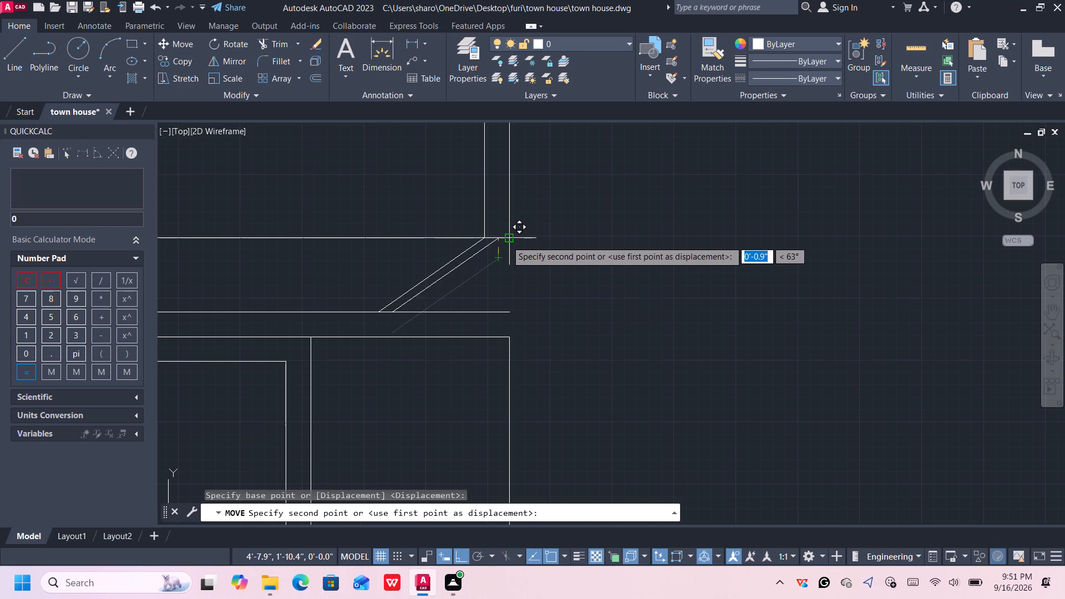
{"action": "left_click", "coordinate": [508, 240]}
Offset the roof band's top edge 0.2" downward.
{"action": "scroll", "coordinate": [463, 293], "scroll_direction": "down", "scroll_amount": 3}
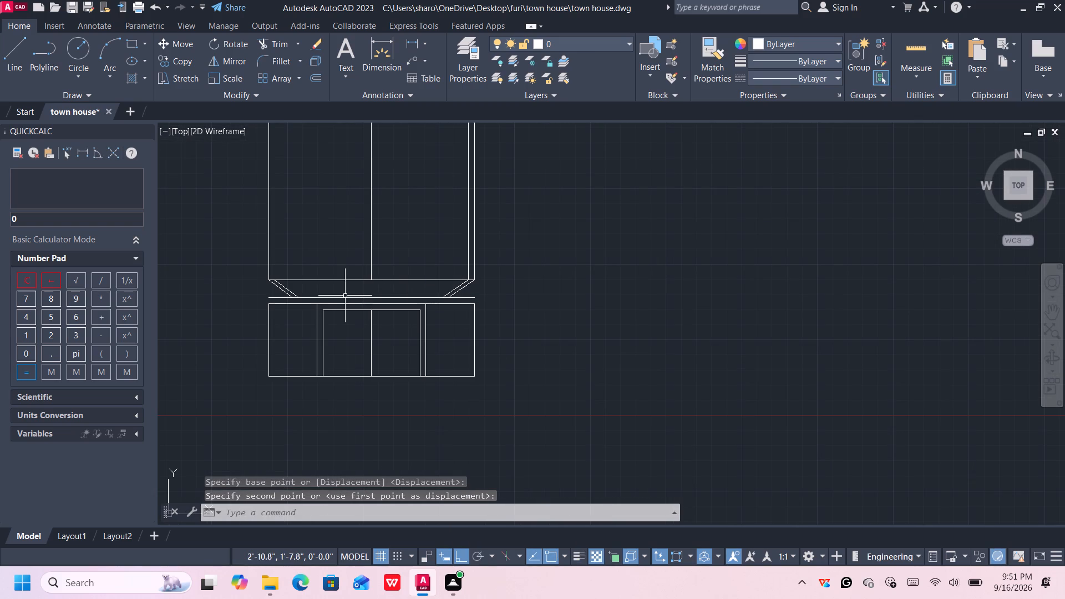
{"action": "middle_click_drag", "start_coordinate": [314, 297], "coordinate": [352, 272]}
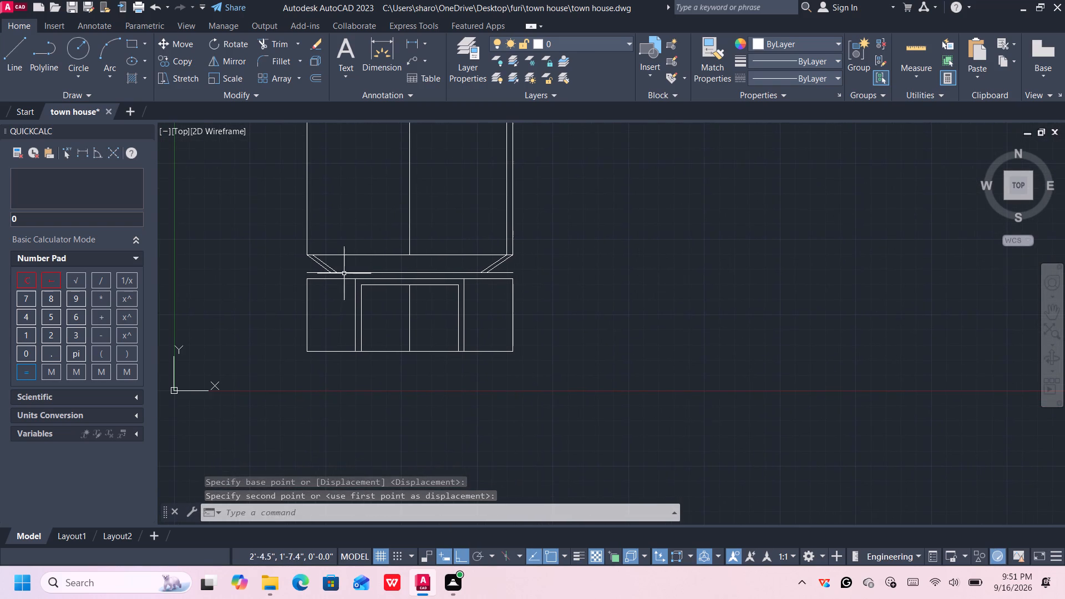
{"action": "scroll", "coordinate": [328, 273], "scroll_direction": "up", "scroll_amount": 2}
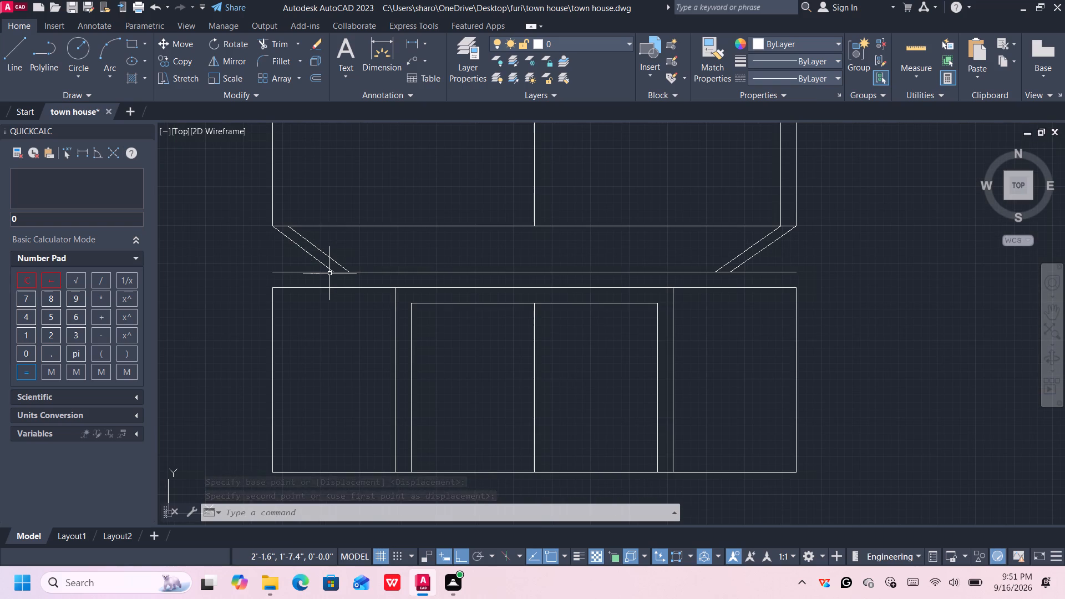
{"action": "scroll", "coordinate": [333, 265], "scroll_direction": "up", "scroll_amount": 1}
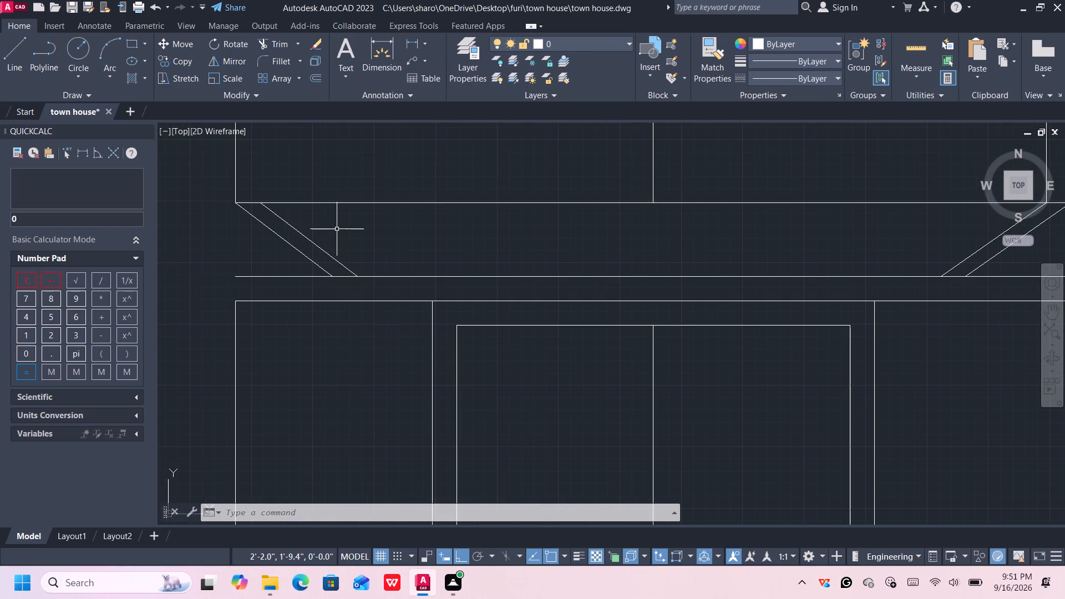
{"action": "middle_click_drag", "start_coordinate": [337, 230], "coordinate": [345, 260]}
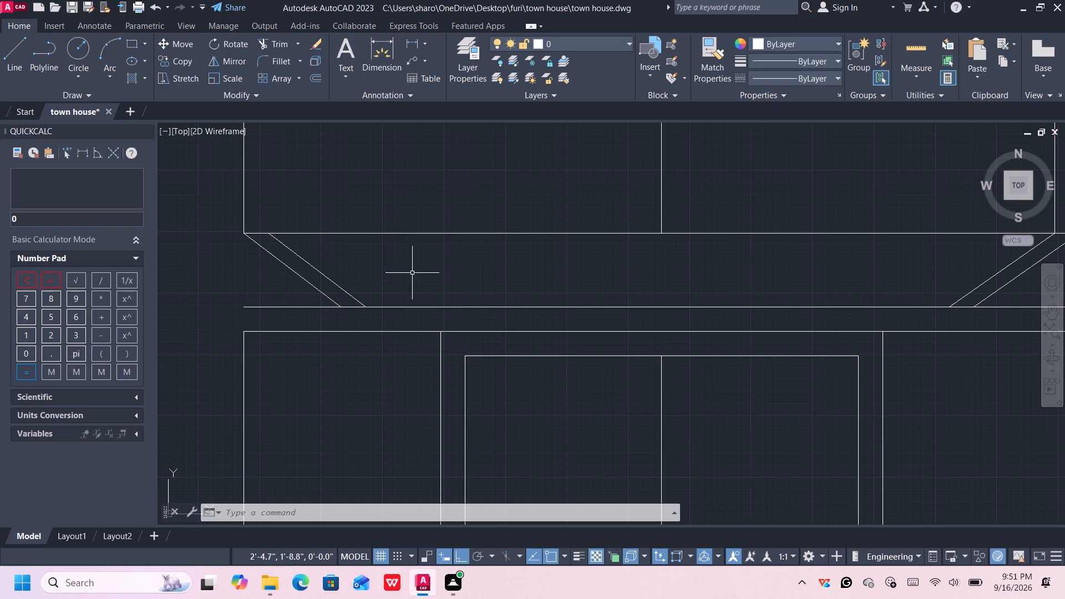
{"action": "scroll", "coordinate": [420, 261], "scroll_direction": "down", "scroll_amount": 1}
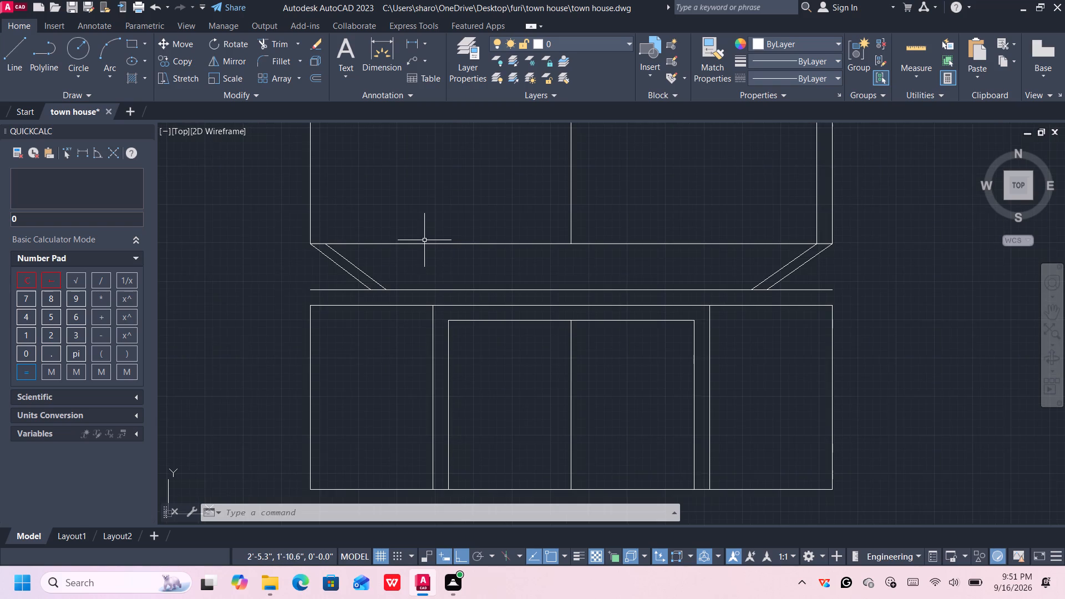
{"action": "scroll", "coordinate": [425, 240], "scroll_direction": "up", "scroll_amount": 1}
{"action": "left_click", "coordinate": [427, 246]}
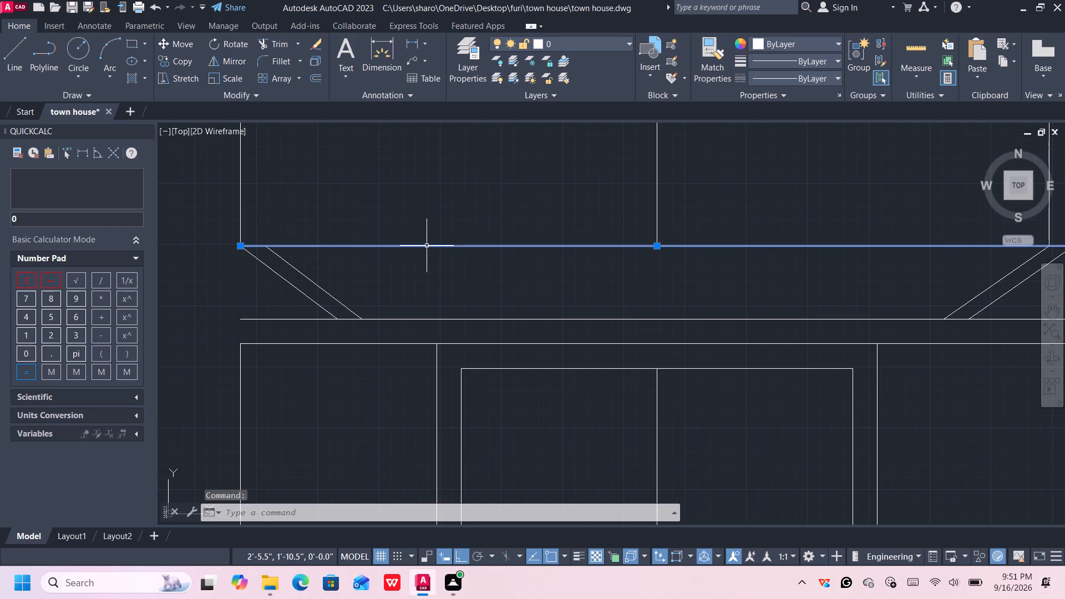
{"action": "key", "text": "o"}
{"action": "key", "text": "Return"}
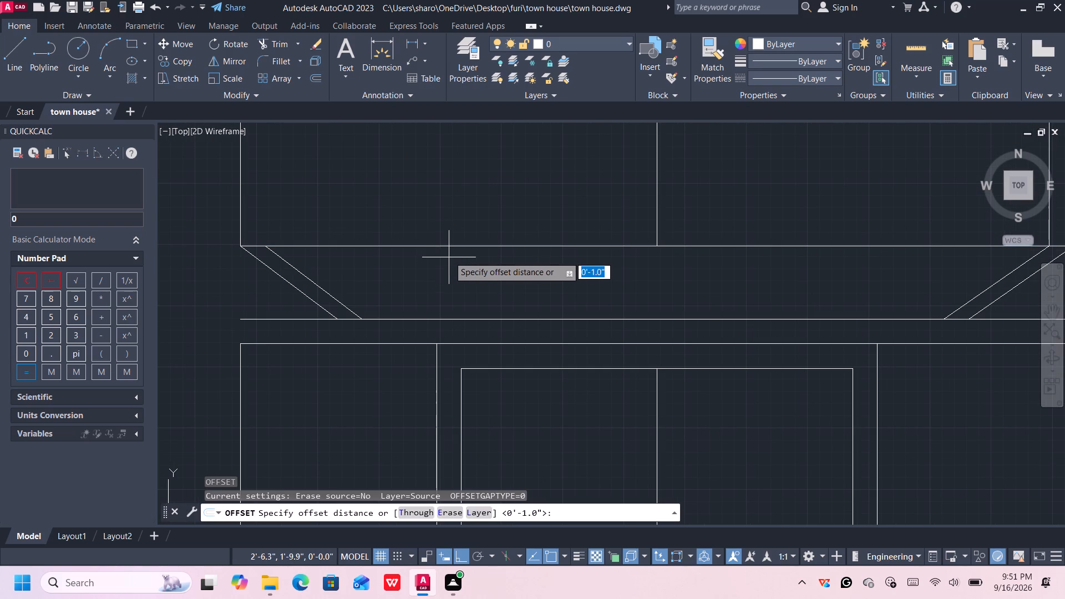
{"action": "left_click", "coordinate": [458, 247]}
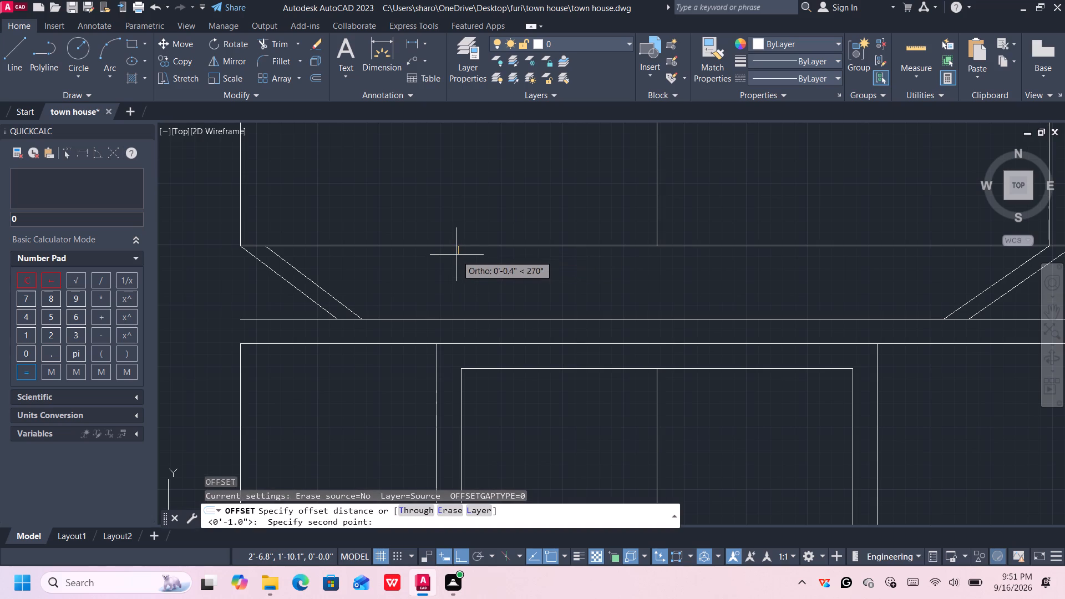
{"action": "scroll", "coordinate": [456, 255], "scroll_direction": "up", "scroll_amount": 1}
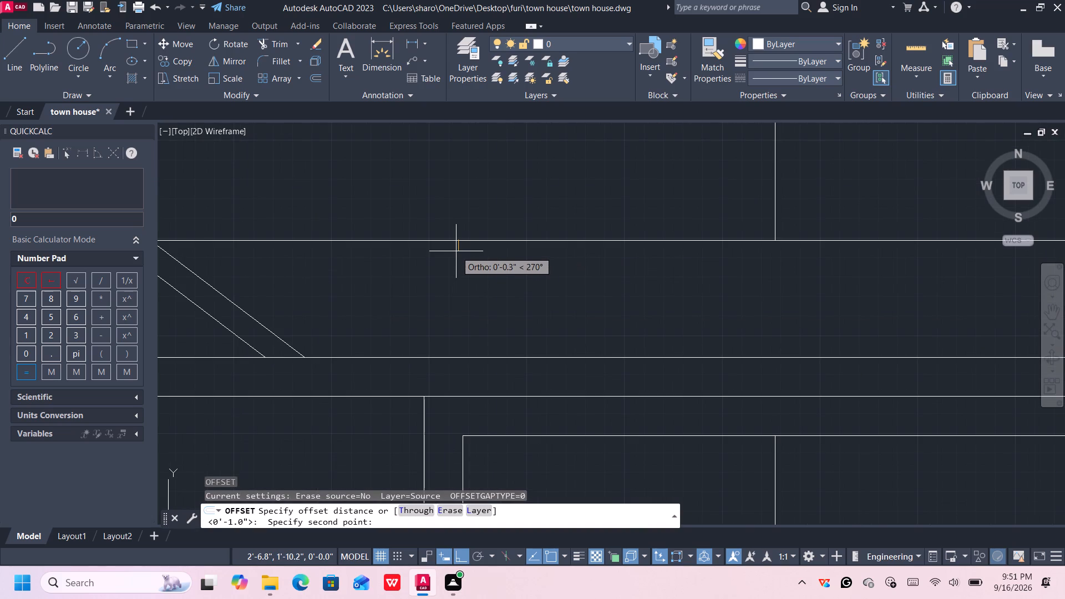
{"action": "key", "text": "0"}
{"action": "key", "text": "period"}
{"action": "key", "text": "2"}
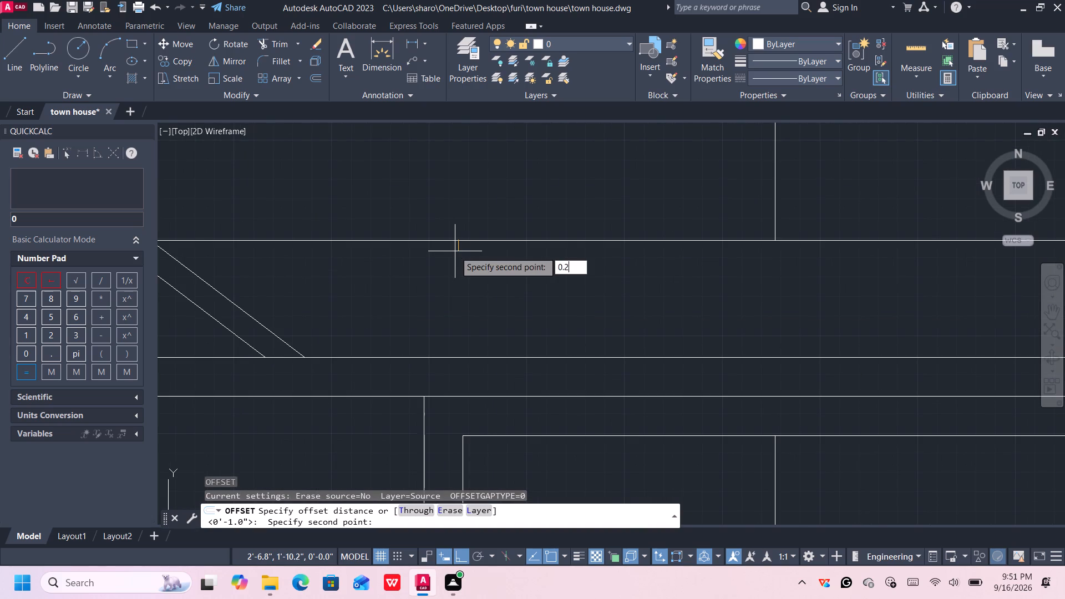
{"action": "key", "text": "shift+quotedbl"}
{"action": "key", "text": "Return"}
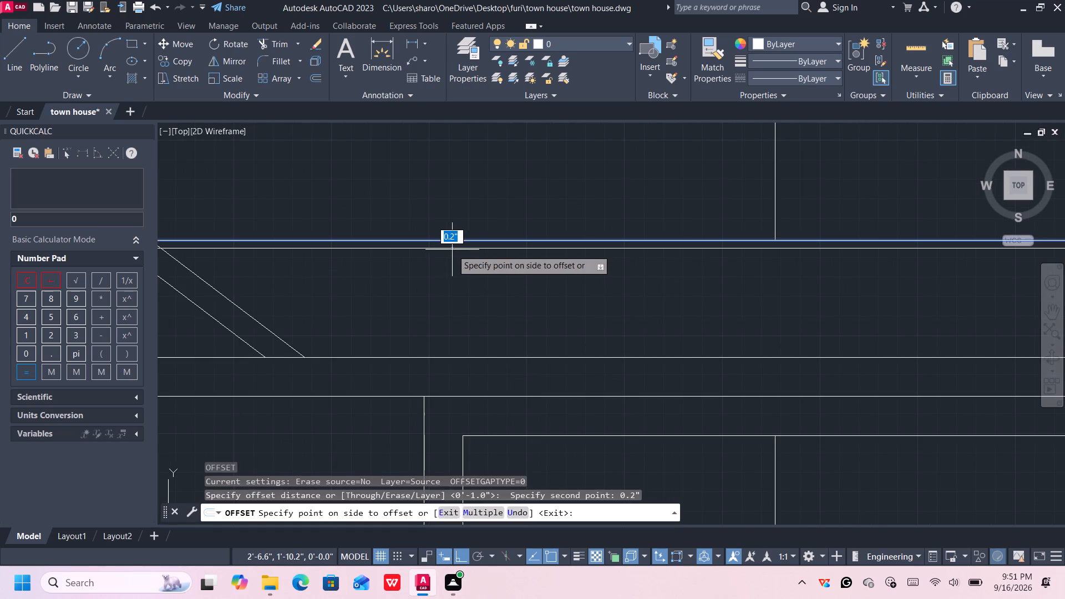
{"action": "left_click", "coordinate": [452, 250]}
{"action": "scroll", "coordinate": [459, 267], "scroll_direction": "down", "scroll_amount": 3}
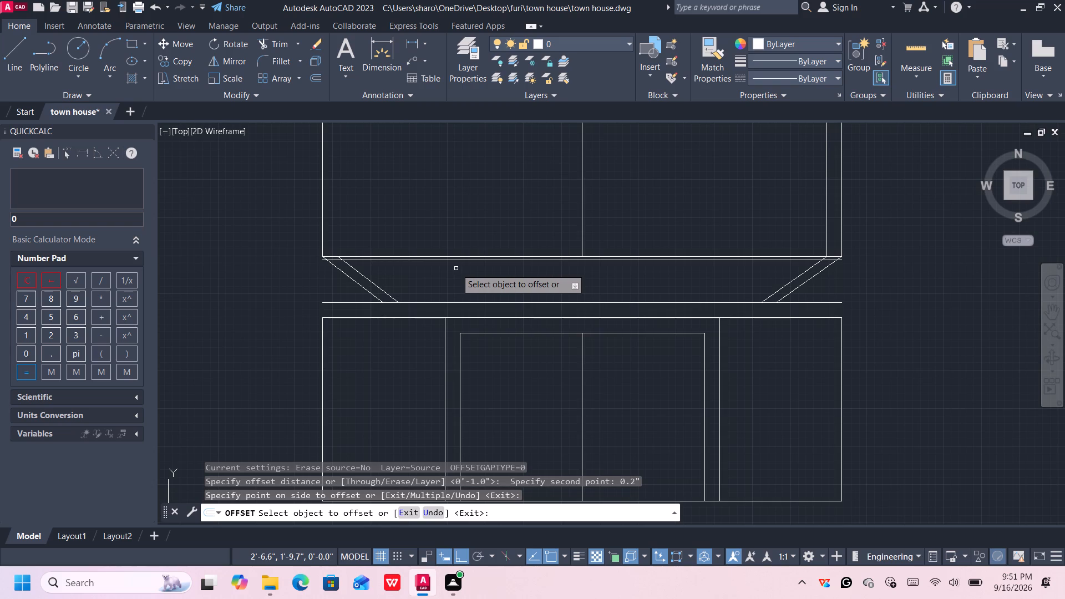
{"action": "key", "text": "Escape"}
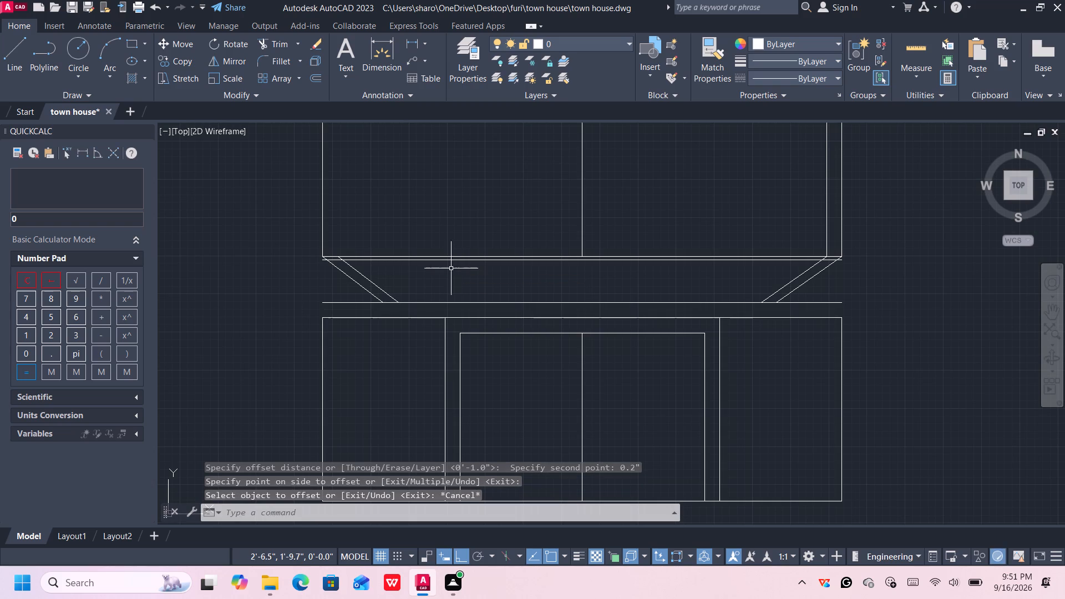
Stretch the lower end of the left 5' vertical line down to the left endpoint of the 0.2" offset line.
{"action": "middle_click_drag", "start_coordinate": [327, 267], "coordinate": [340, 290]}
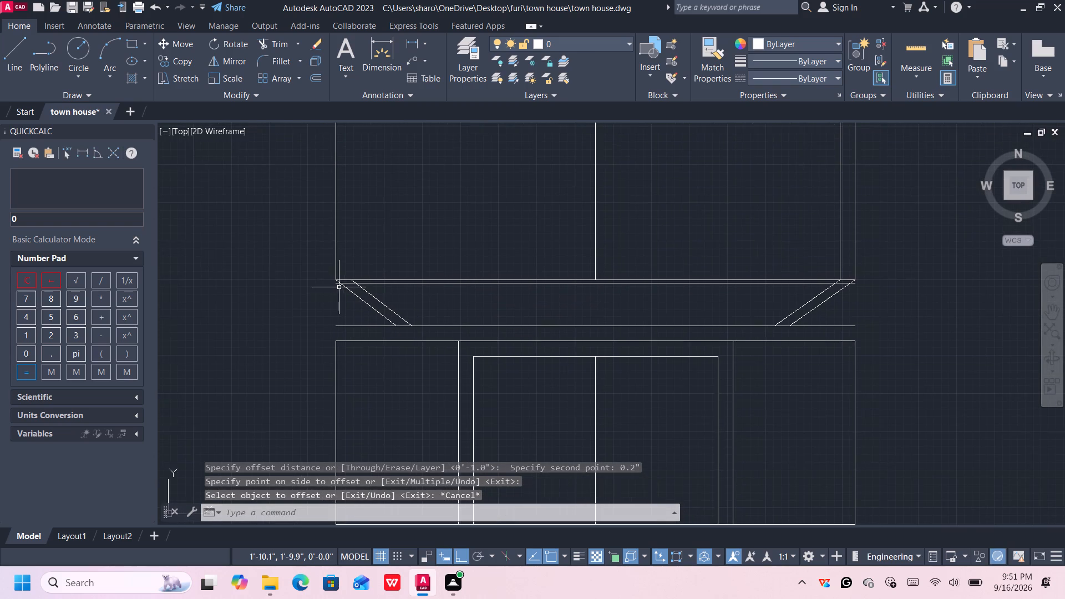
{"action": "scroll", "coordinate": [338, 286], "scroll_direction": "up", "scroll_amount": 3}
{"action": "left_click", "coordinate": [328, 249]}
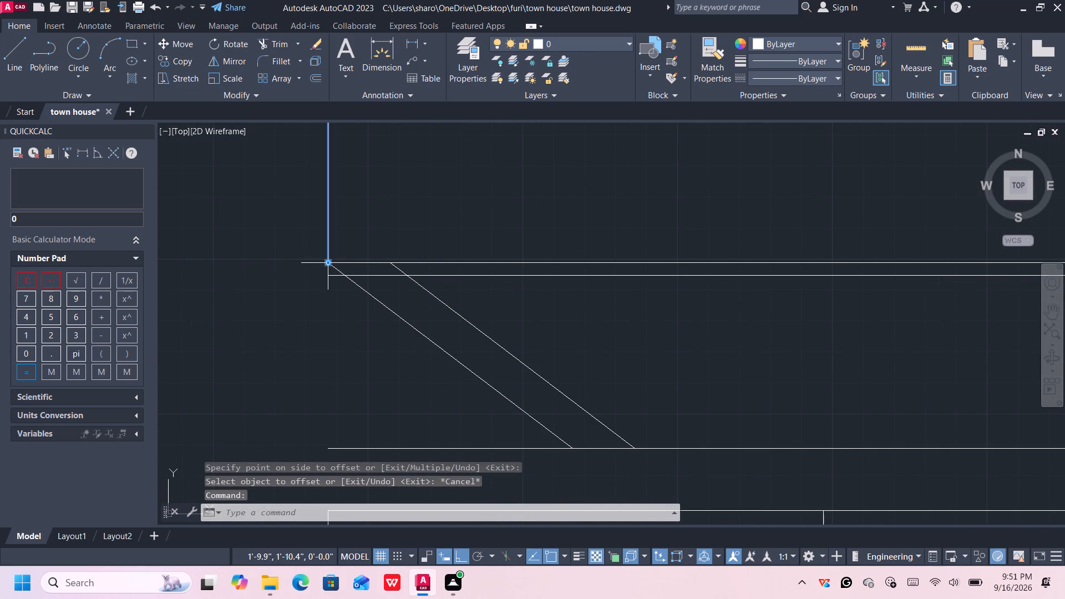
{"action": "left_click", "coordinate": [331, 266]}
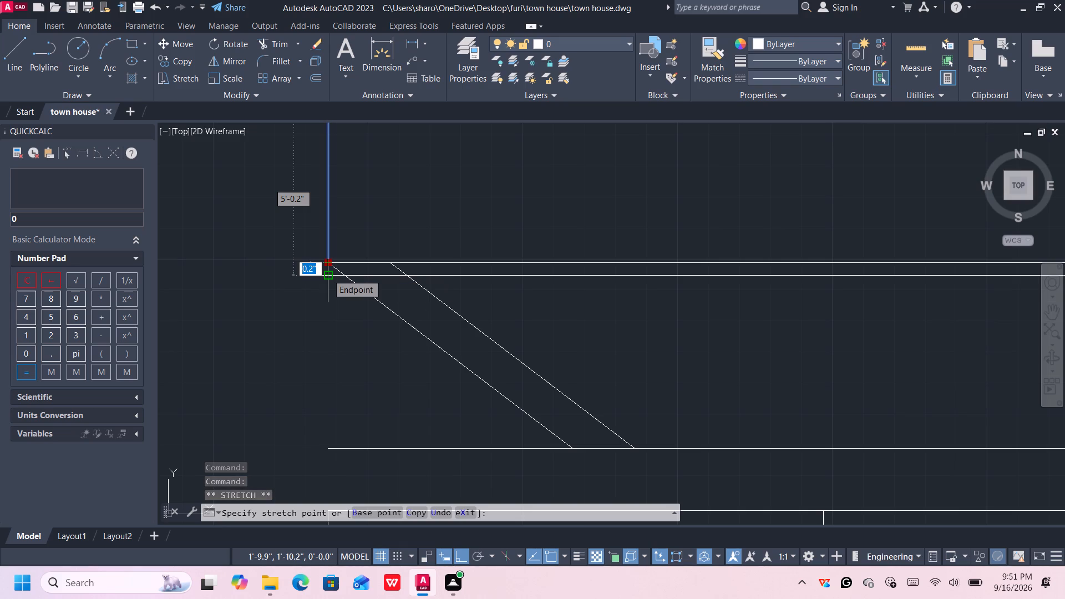
{"action": "left_click", "coordinate": [327, 273]}
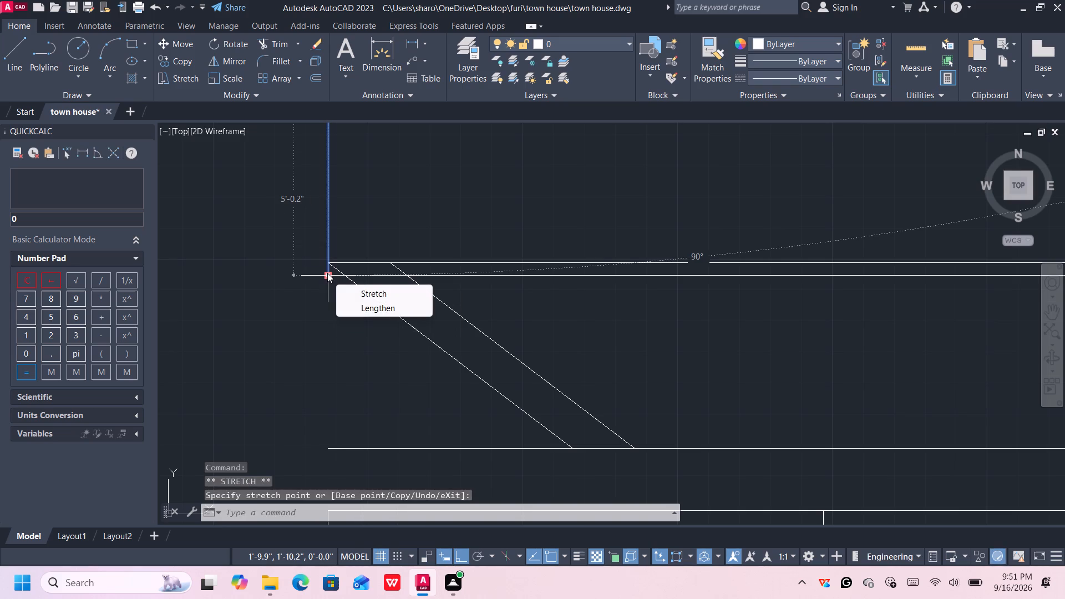
{"action": "key", "text": "Escape"}
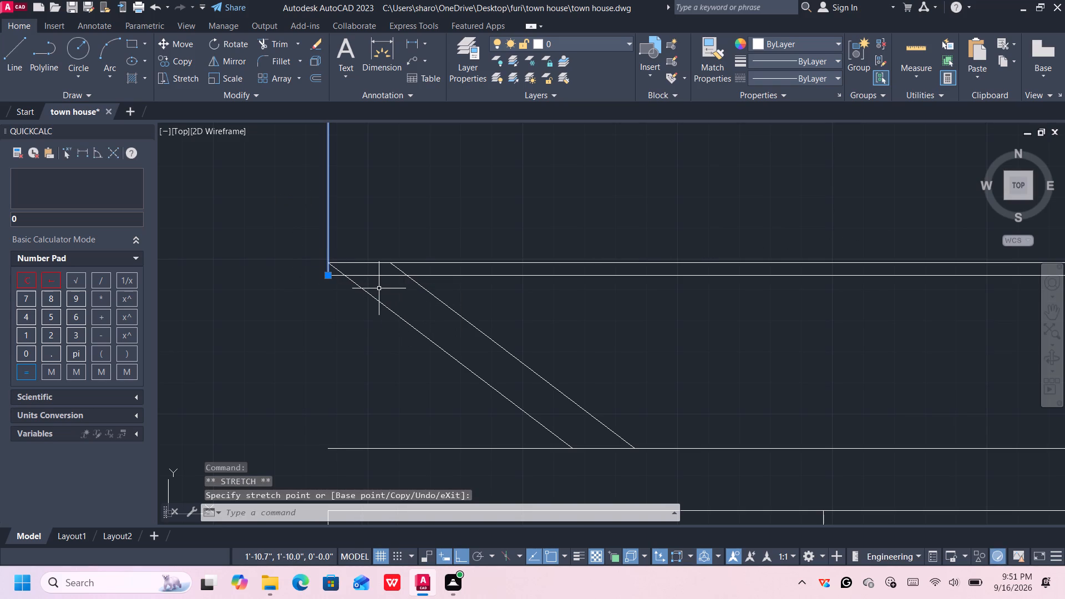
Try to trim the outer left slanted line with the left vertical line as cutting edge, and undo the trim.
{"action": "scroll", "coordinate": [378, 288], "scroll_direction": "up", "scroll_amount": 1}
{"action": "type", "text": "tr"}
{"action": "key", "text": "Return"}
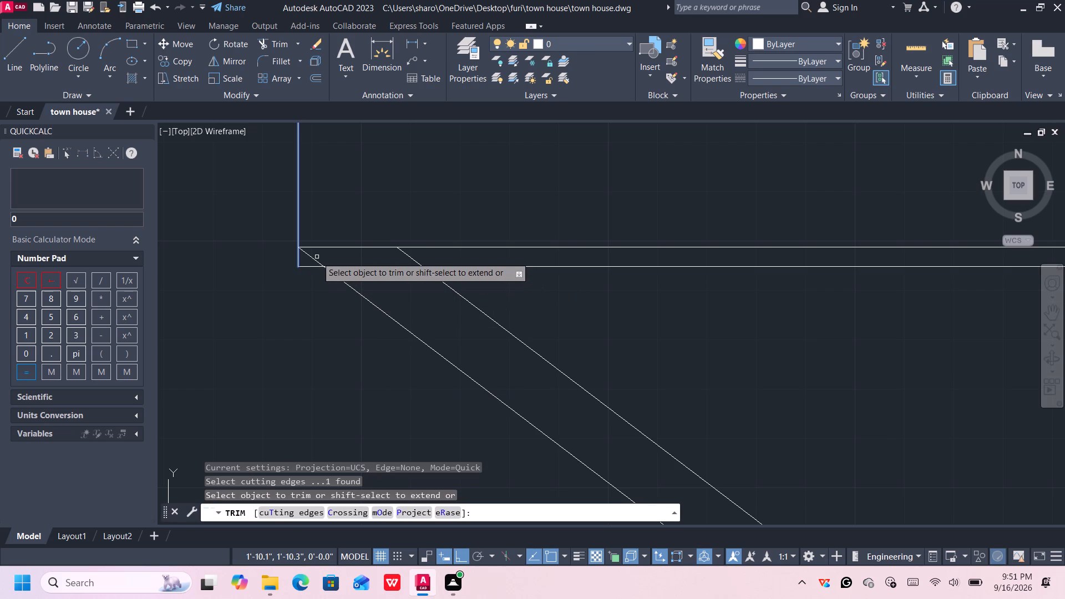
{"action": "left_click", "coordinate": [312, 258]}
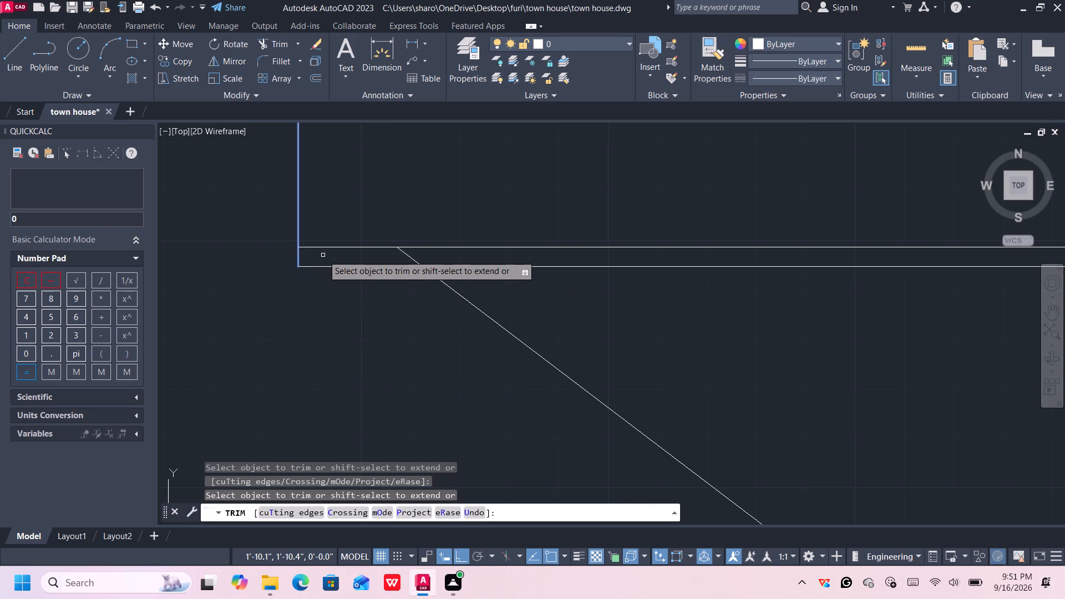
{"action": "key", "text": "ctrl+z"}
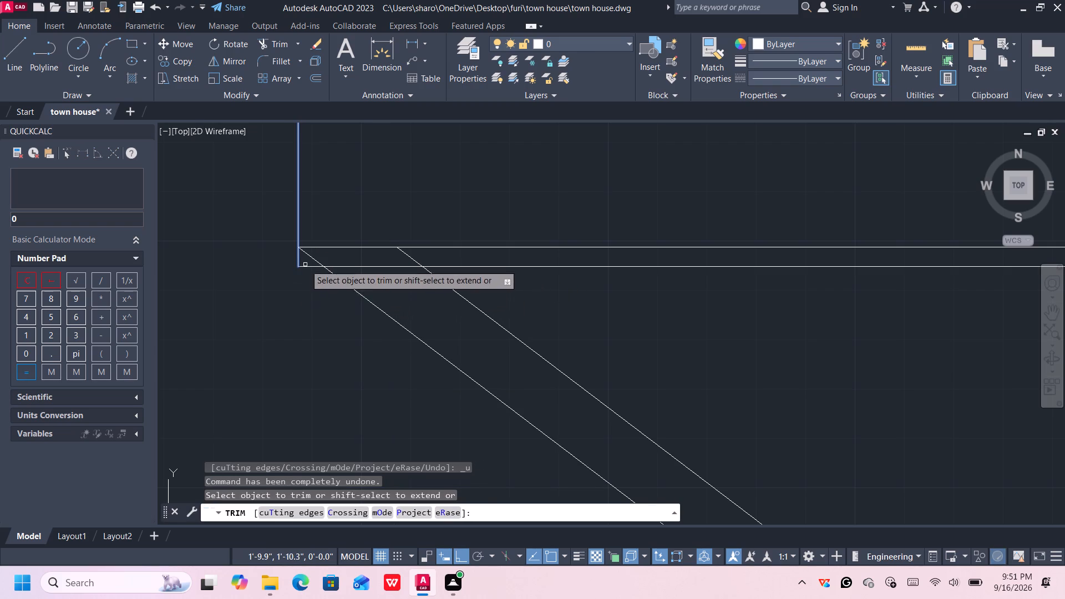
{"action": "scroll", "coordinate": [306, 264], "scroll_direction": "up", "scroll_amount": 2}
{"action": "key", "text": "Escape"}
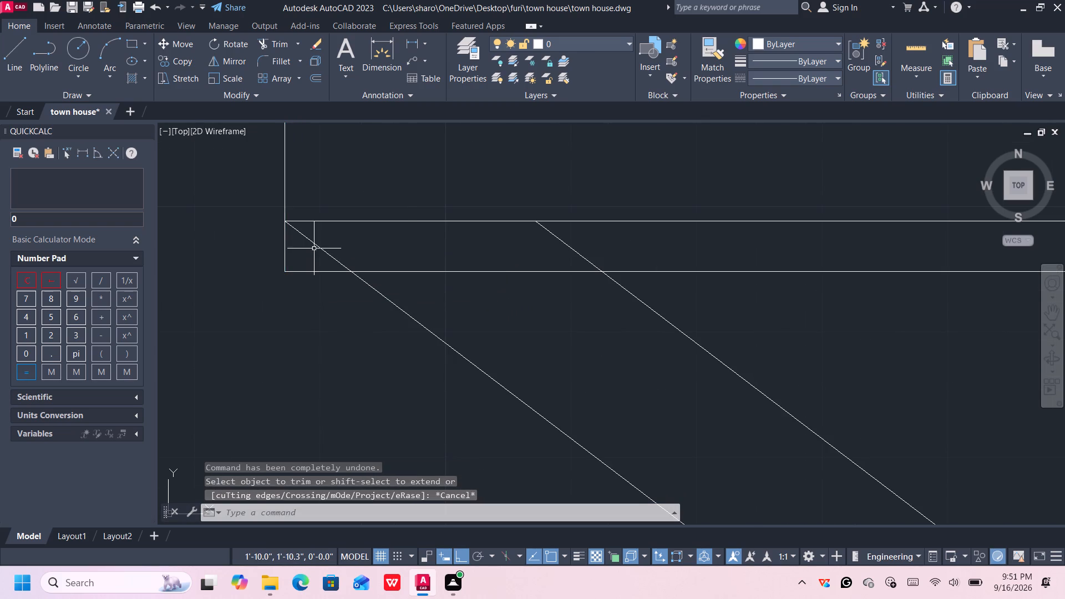
Trim off the upper ends of both left slanted lines inside the roof band's 0.2" top strip.
{"action": "scroll", "coordinate": [315, 248], "scroll_direction": "down", "scroll_amount": 6}
{"action": "scroll", "coordinate": [324, 287], "scroll_direction": "up", "scroll_amount": 1}
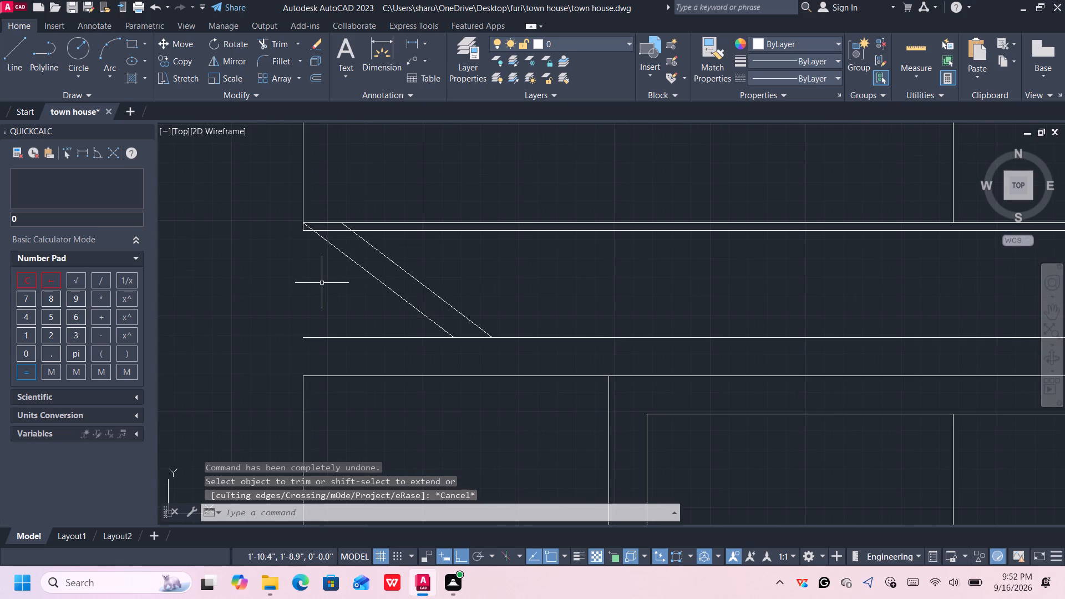
{"action": "type", "text": "tr"}
{"action": "key", "text": "Return"}
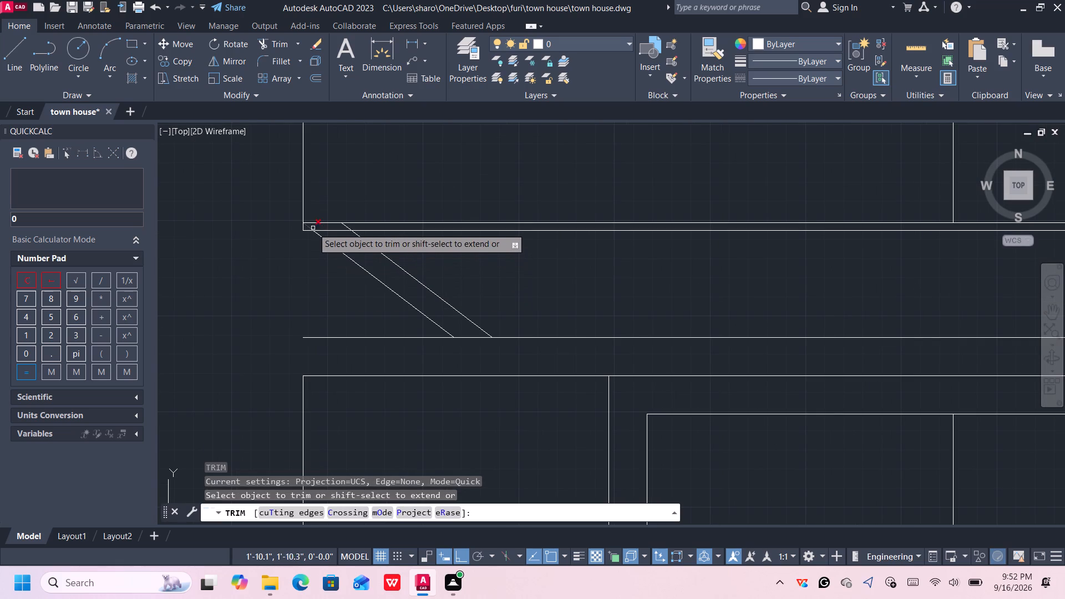
{"action": "left_click", "coordinate": [308, 227]}
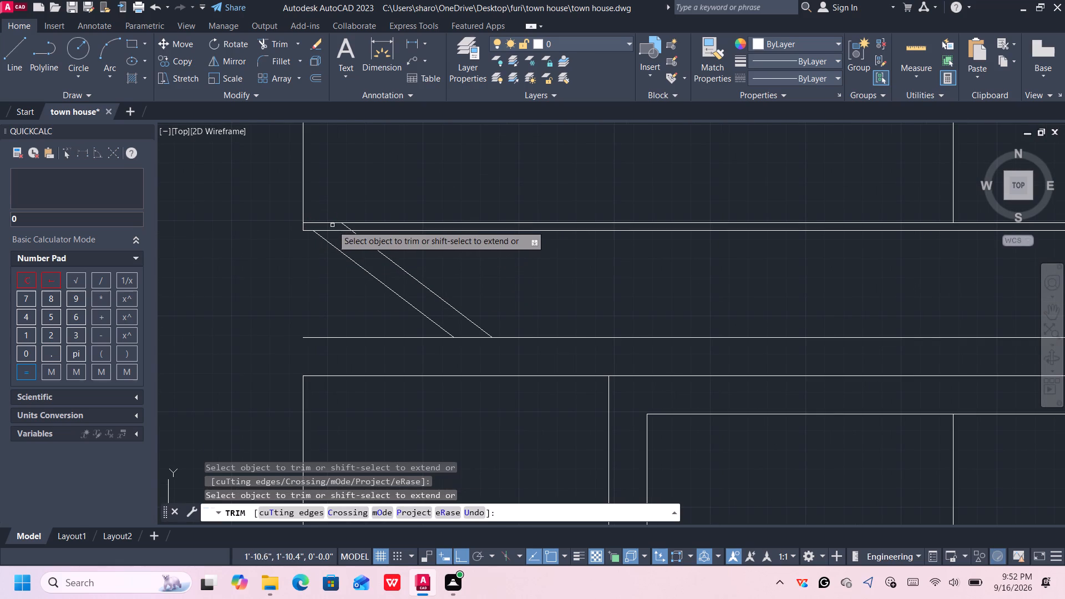
{"action": "left_click", "coordinate": [345, 225]}
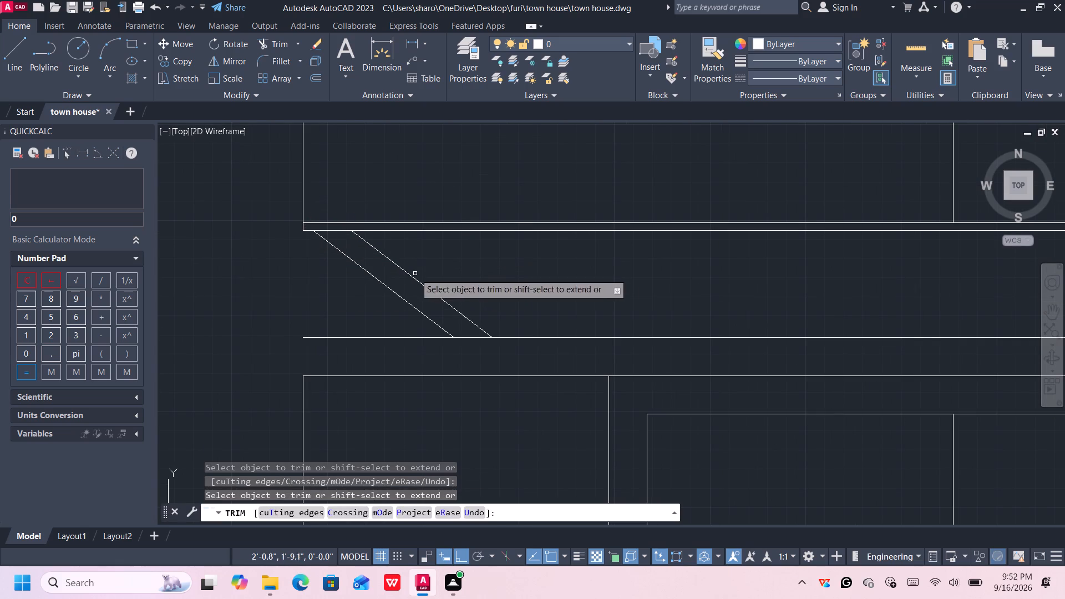
{"action": "scroll", "coordinate": [482, 288], "scroll_direction": "down", "scroll_amount": 3}
{"action": "middle_click_drag", "start_coordinate": [683, 294], "coordinate": [356, 296]}
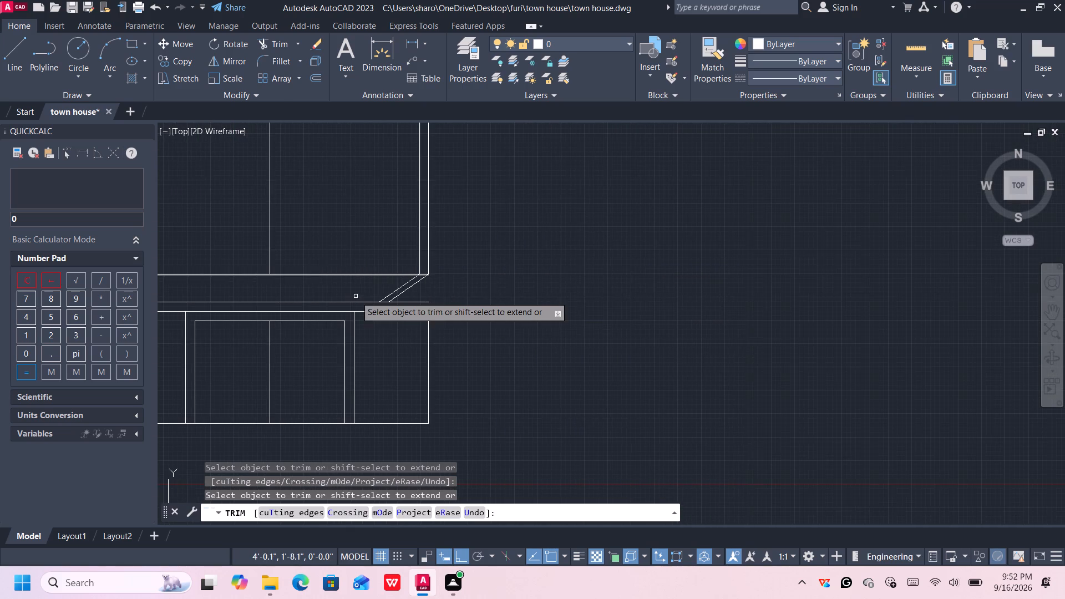
{"action": "scroll", "coordinate": [384, 281], "scroll_direction": "up", "scroll_amount": 3}
{"action": "middle_click_drag", "start_coordinate": [548, 303], "coordinate": [544, 334]}
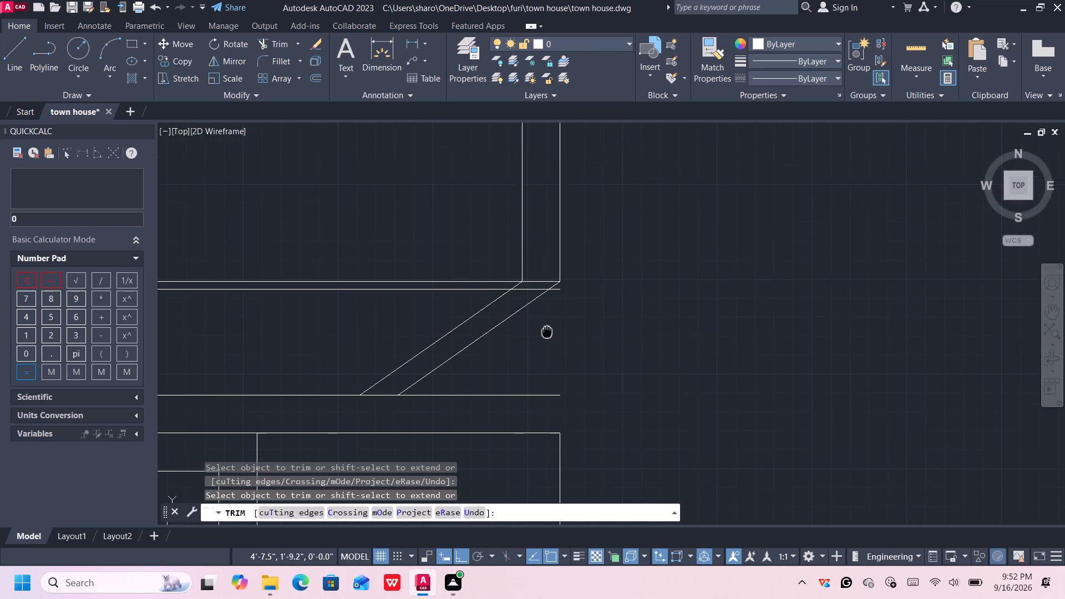
{"action": "middle_click_drag", "start_coordinate": [544, 334], "coordinate": [461, 349]}
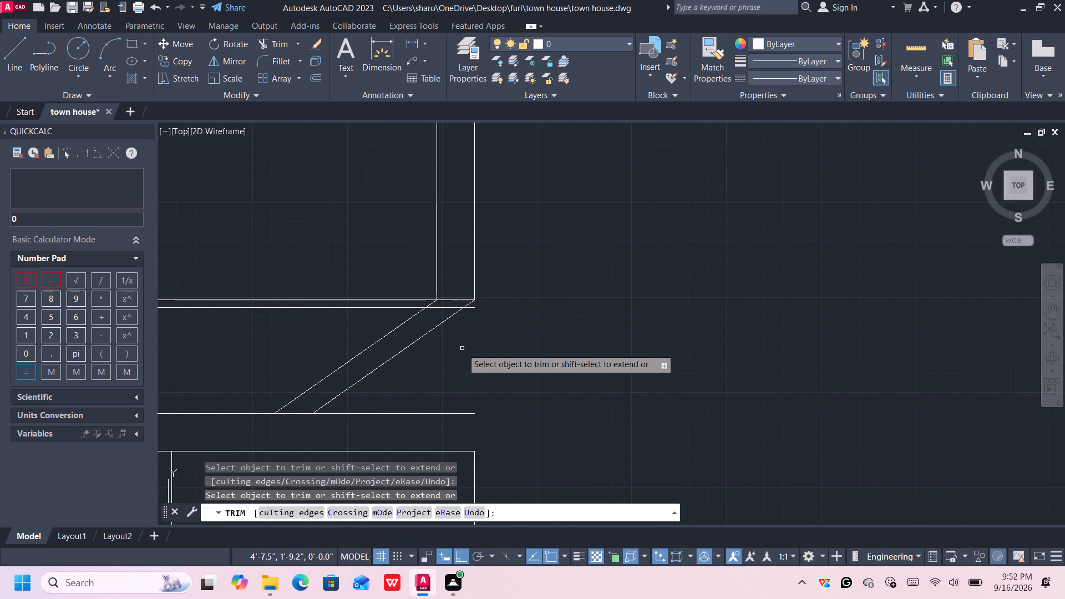
{"action": "key", "text": "Escape"}
Stretch the lower end of the right outermost vertical line down to the right endpoint of the 0.2" offset line.
{"action": "scroll", "coordinate": [464, 320], "scroll_direction": "up", "scroll_amount": 1}
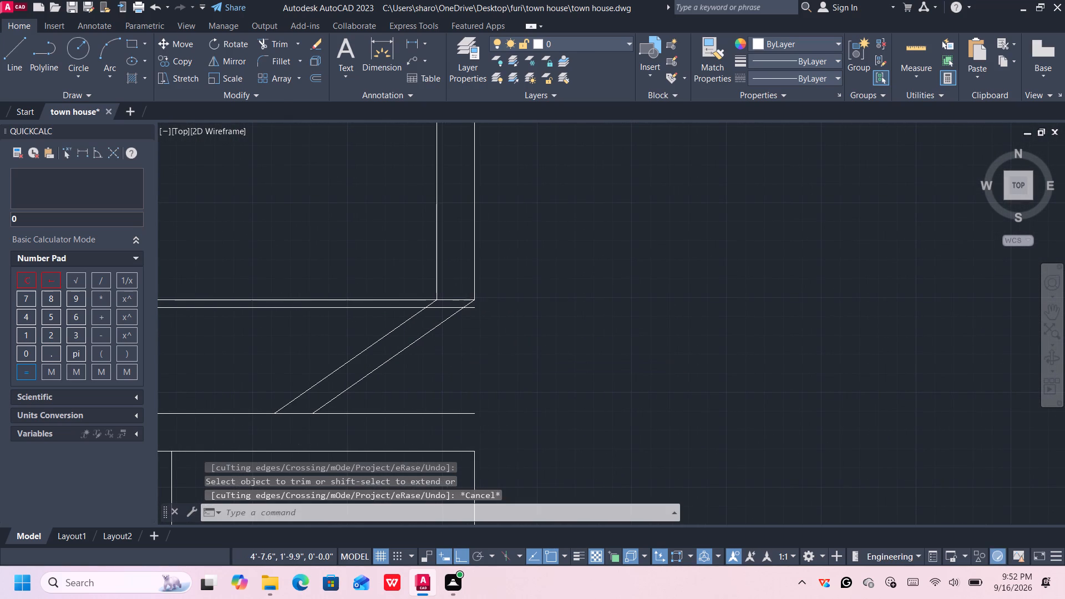
{"action": "left_click", "coordinate": [479, 281]}
{"action": "left_click", "coordinate": [481, 288]}
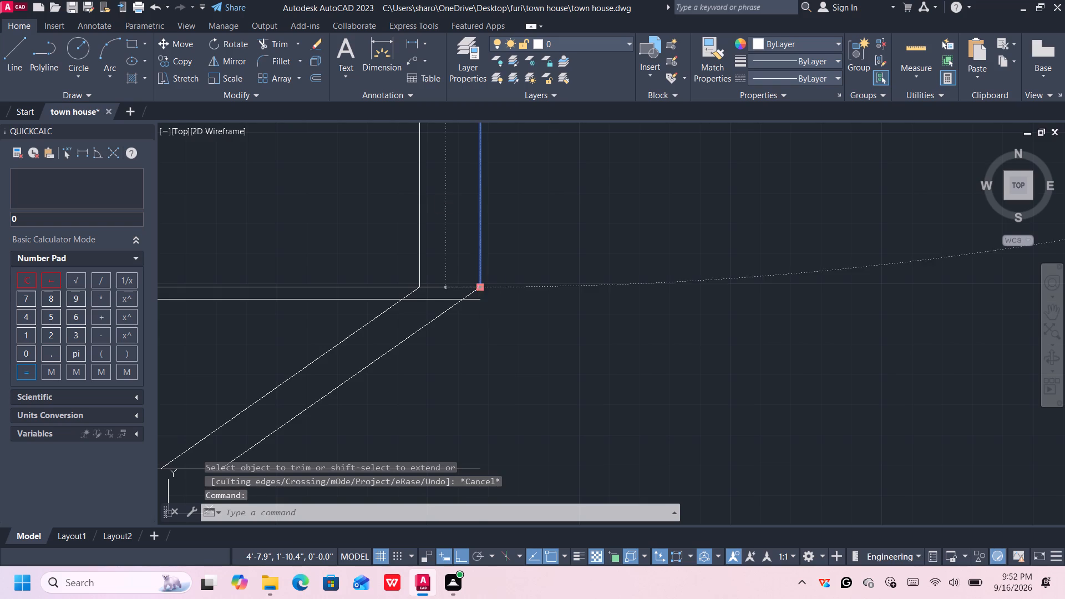
{"action": "left_click", "coordinate": [482, 301]}
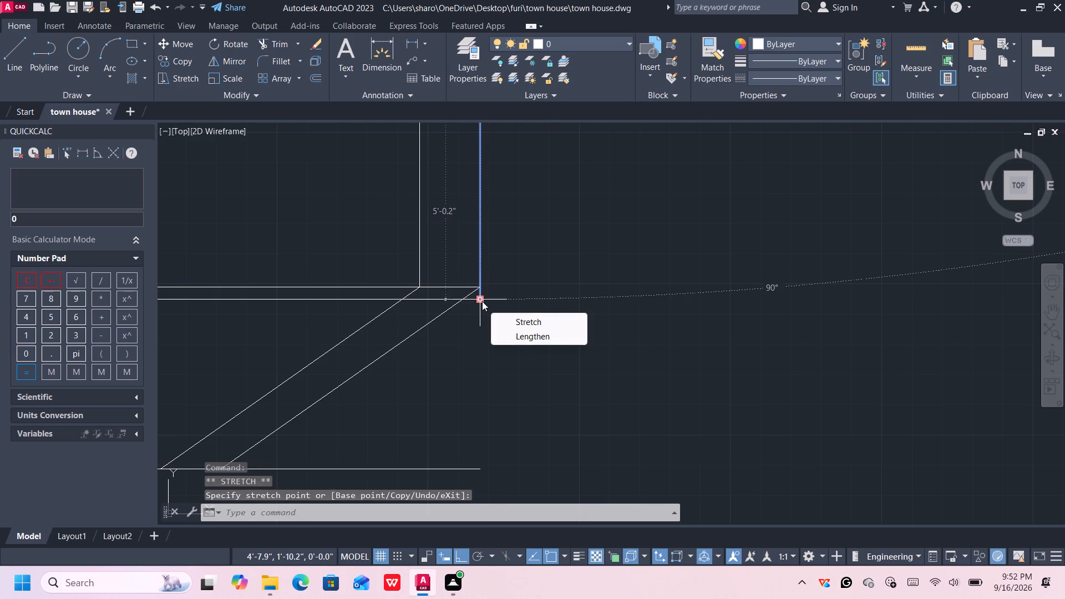
{"action": "key", "text": "Return"}
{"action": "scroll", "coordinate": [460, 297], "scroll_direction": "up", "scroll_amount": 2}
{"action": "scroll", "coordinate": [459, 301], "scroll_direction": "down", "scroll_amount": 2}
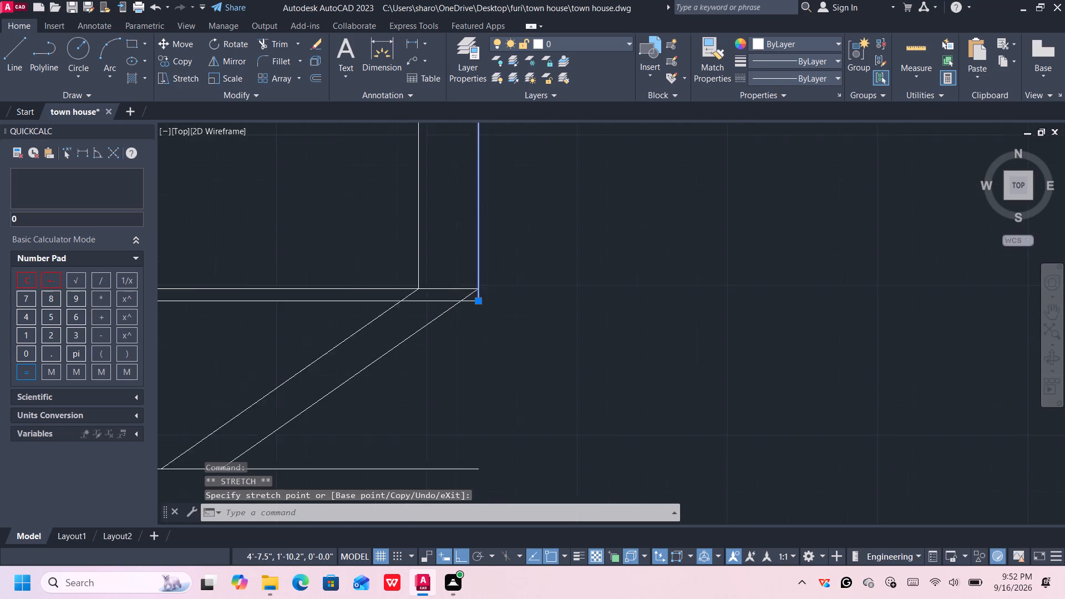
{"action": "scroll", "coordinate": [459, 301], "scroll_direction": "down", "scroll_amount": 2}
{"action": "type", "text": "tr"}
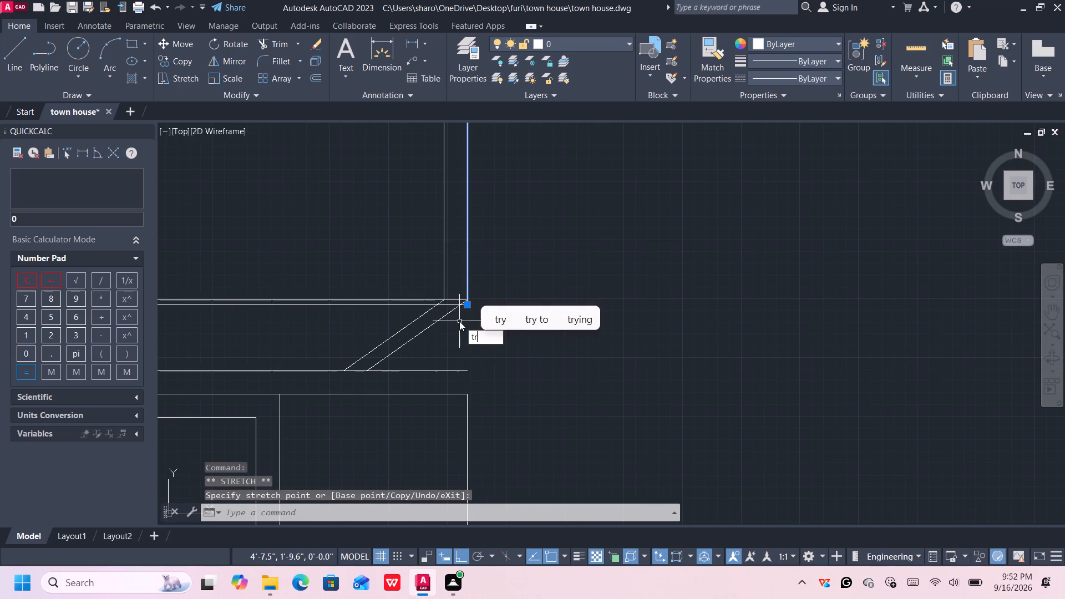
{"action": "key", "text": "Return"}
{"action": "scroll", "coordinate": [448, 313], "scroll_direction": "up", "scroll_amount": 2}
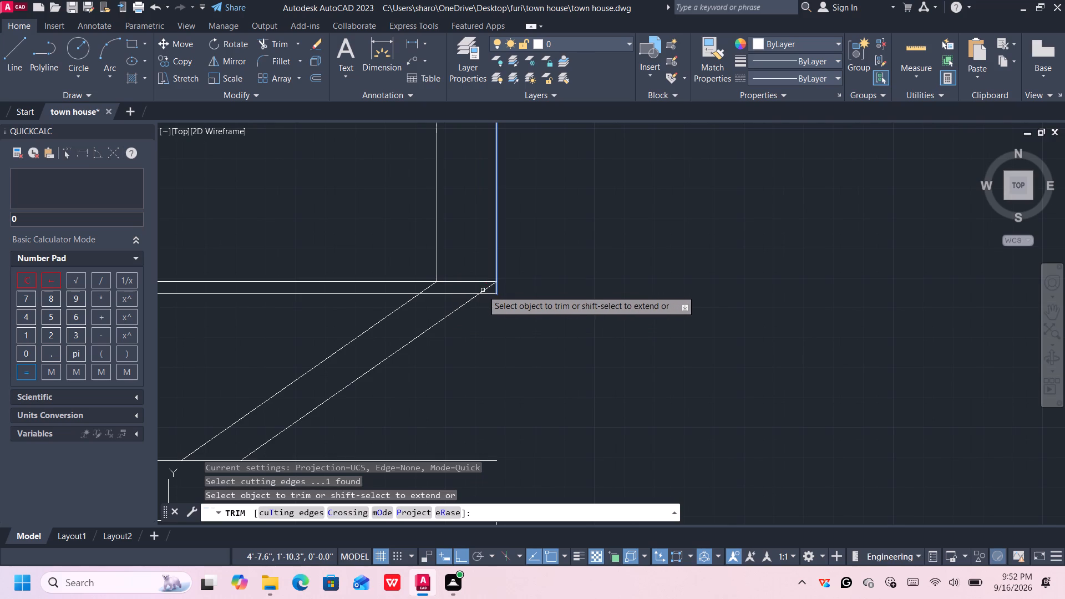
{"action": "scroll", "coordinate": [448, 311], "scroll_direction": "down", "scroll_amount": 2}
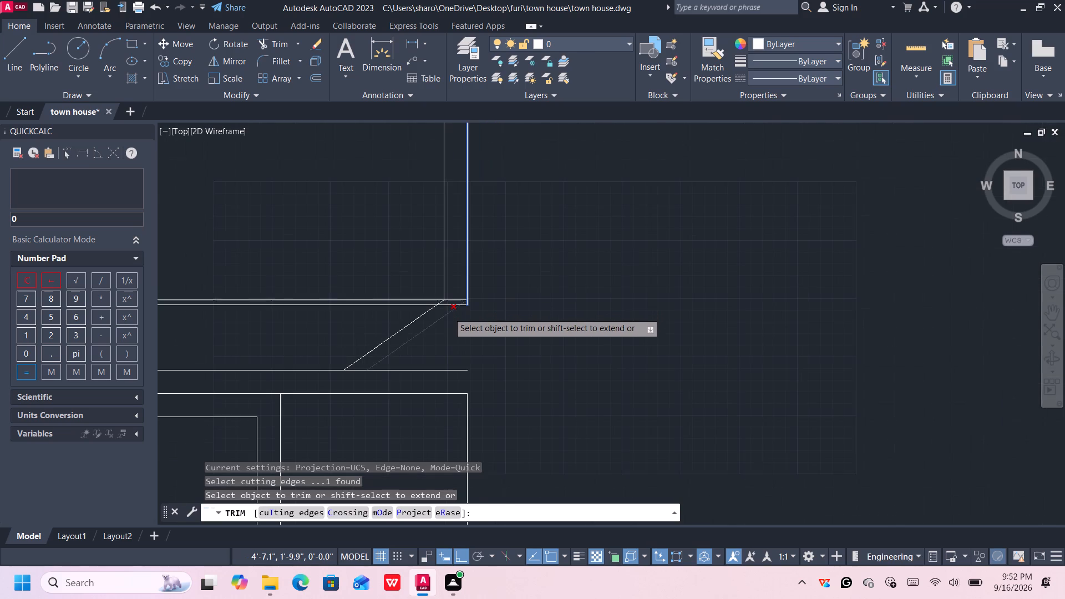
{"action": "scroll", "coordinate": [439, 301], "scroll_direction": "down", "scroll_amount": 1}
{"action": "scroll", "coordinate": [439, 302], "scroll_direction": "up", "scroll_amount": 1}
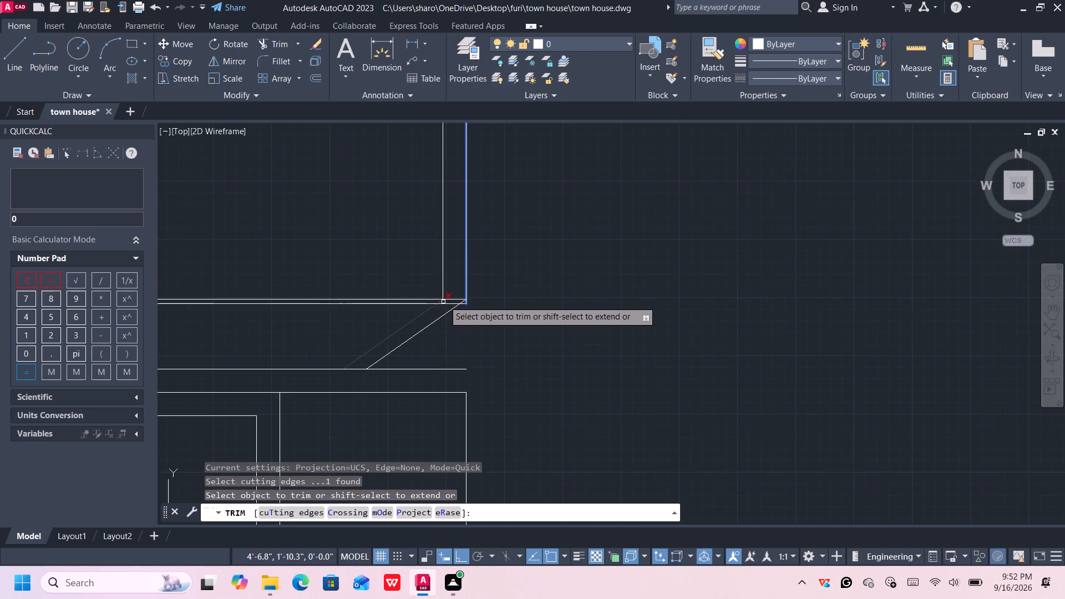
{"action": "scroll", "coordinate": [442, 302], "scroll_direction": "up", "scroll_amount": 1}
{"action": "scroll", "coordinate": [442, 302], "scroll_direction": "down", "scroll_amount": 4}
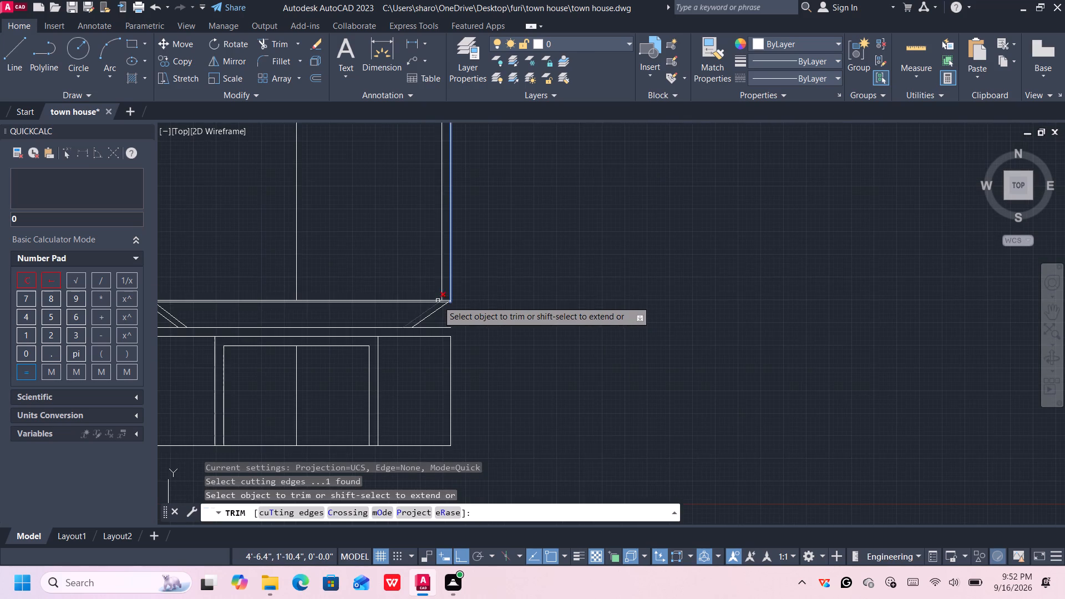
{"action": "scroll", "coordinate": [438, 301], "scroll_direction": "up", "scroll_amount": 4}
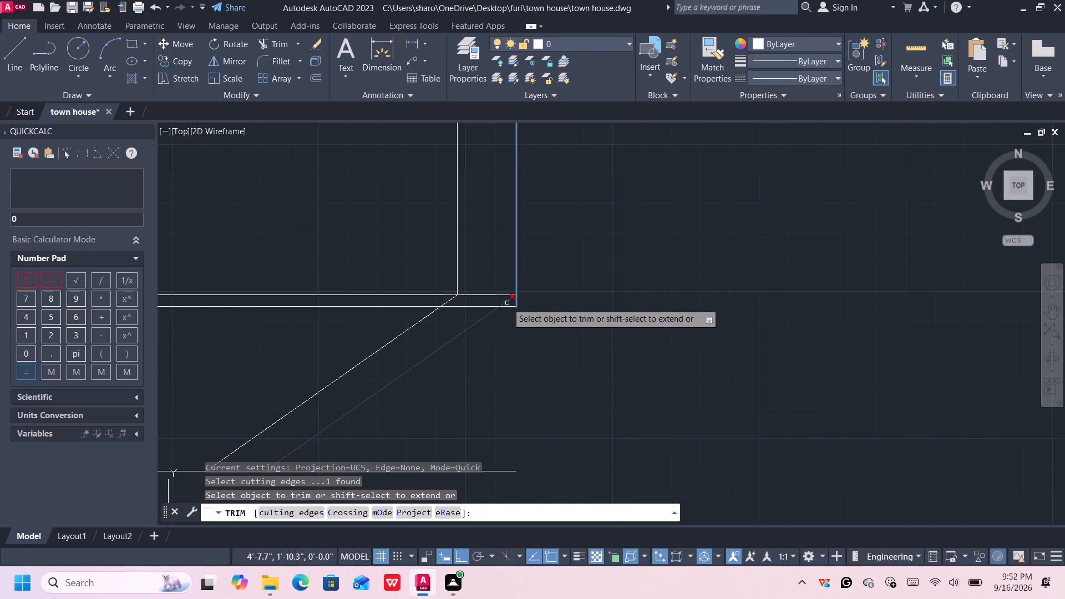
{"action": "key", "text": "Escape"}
Trim off the upper ends of both right slanted lines inside the roof band's 0.2" top strip.
{"action": "type", "text": "tr"}
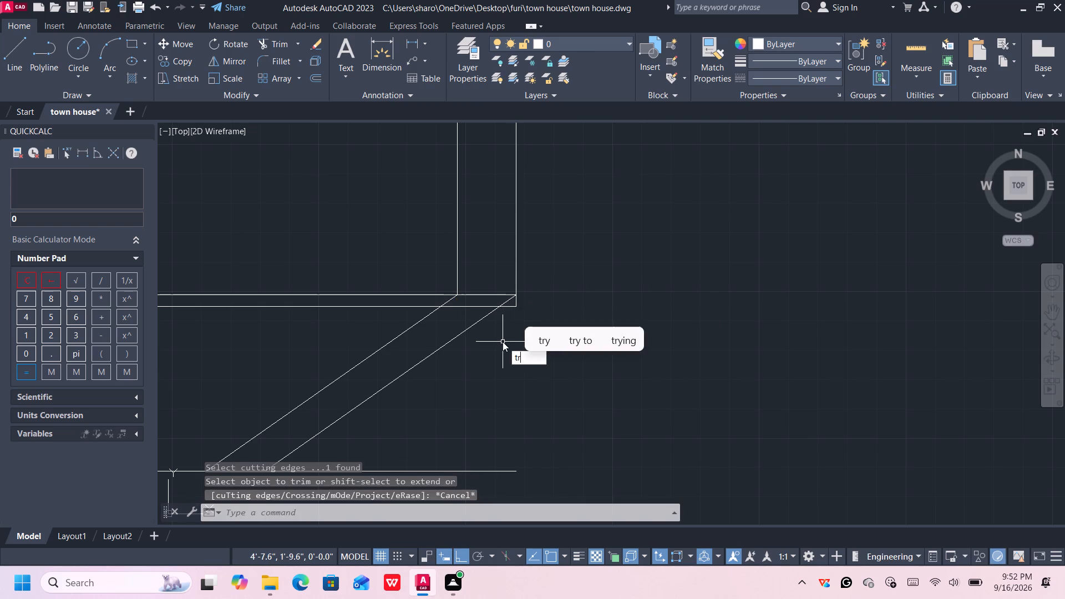
{"action": "key", "text": "Return"}
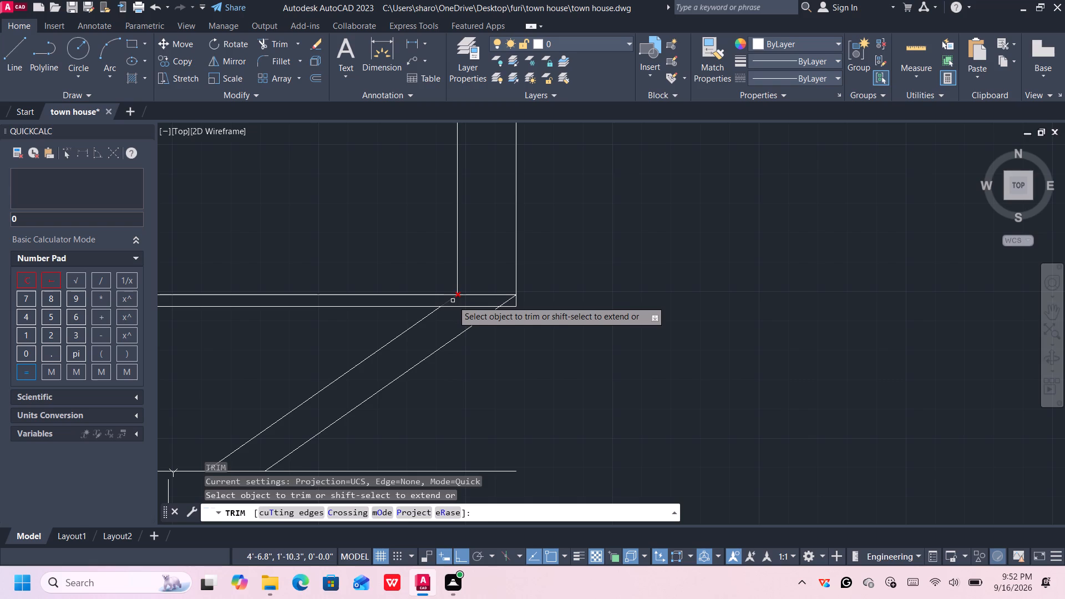
{"action": "left_click", "coordinate": [453, 300]}
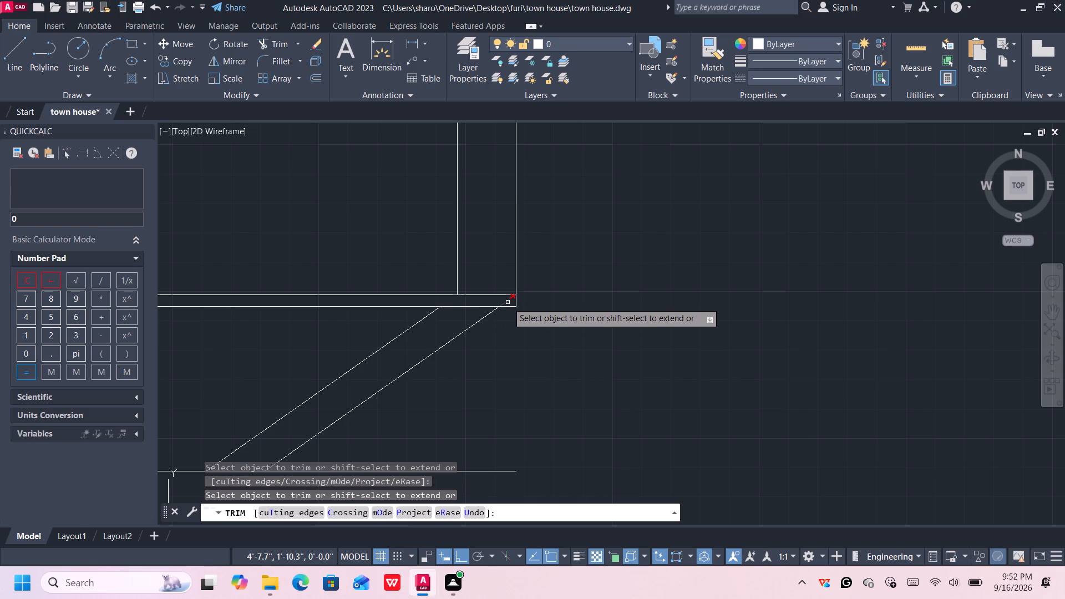
{"action": "left_click", "coordinate": [508, 302]}
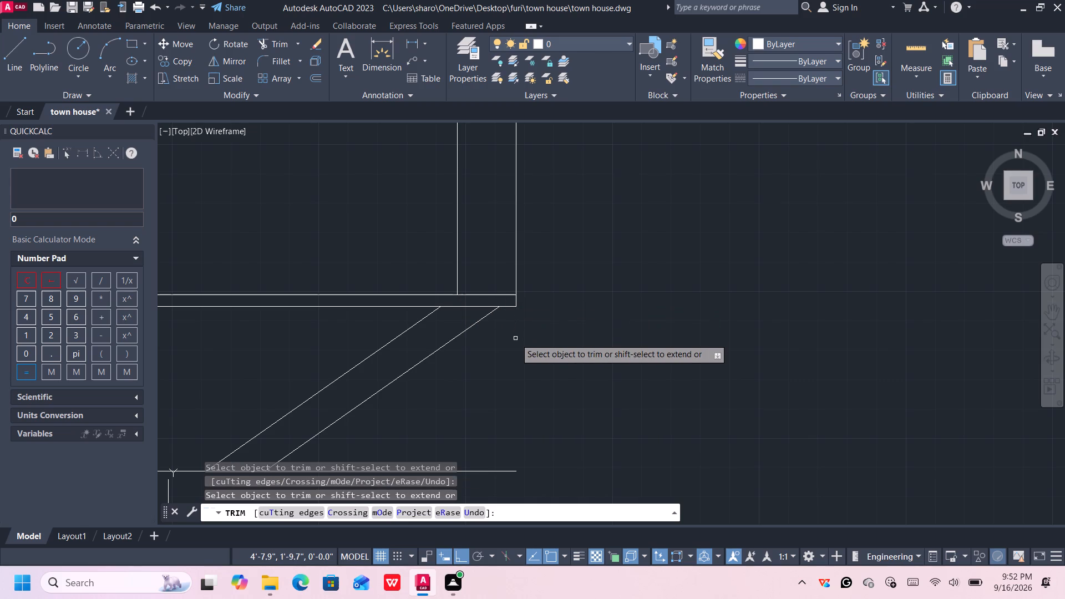
{"action": "scroll", "coordinate": [515, 338], "scroll_direction": "down", "scroll_amount": 3}
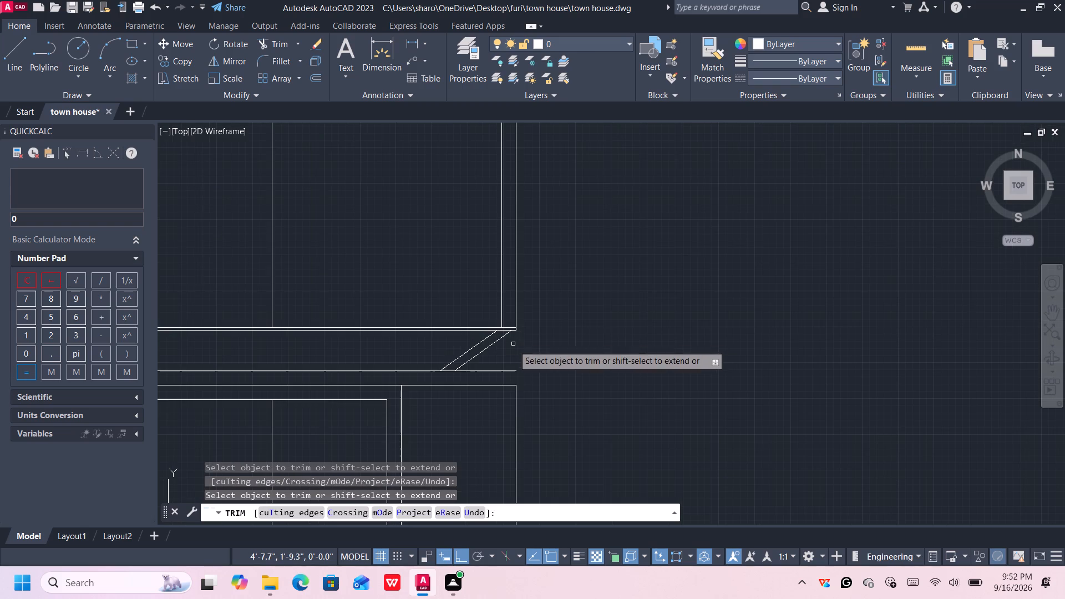
{"action": "middle_click_drag", "start_coordinate": [513, 345], "coordinate": [676, 293]}
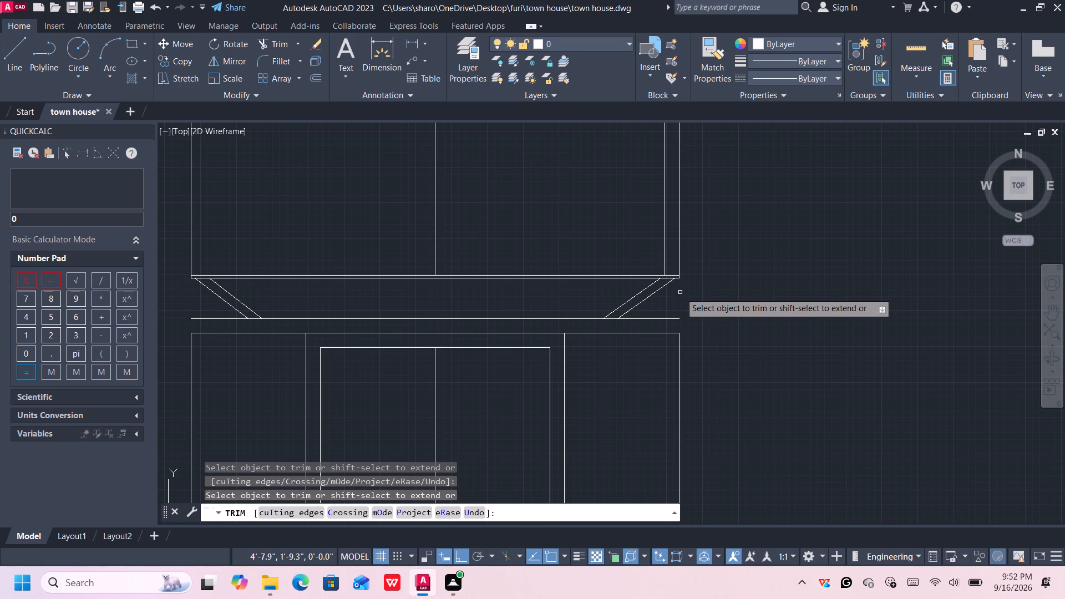
{"action": "key", "text": "Escape"}
Draw a line outline 1" wide and about 2.8" high from the left slanted pair down to the top edge of the lower rectangles.
{"action": "middle_click_drag", "start_coordinate": [369, 307], "coordinate": [390, 298]}
{"action": "scroll", "coordinate": [294, 306], "scroll_direction": "up", "scroll_amount": 1}
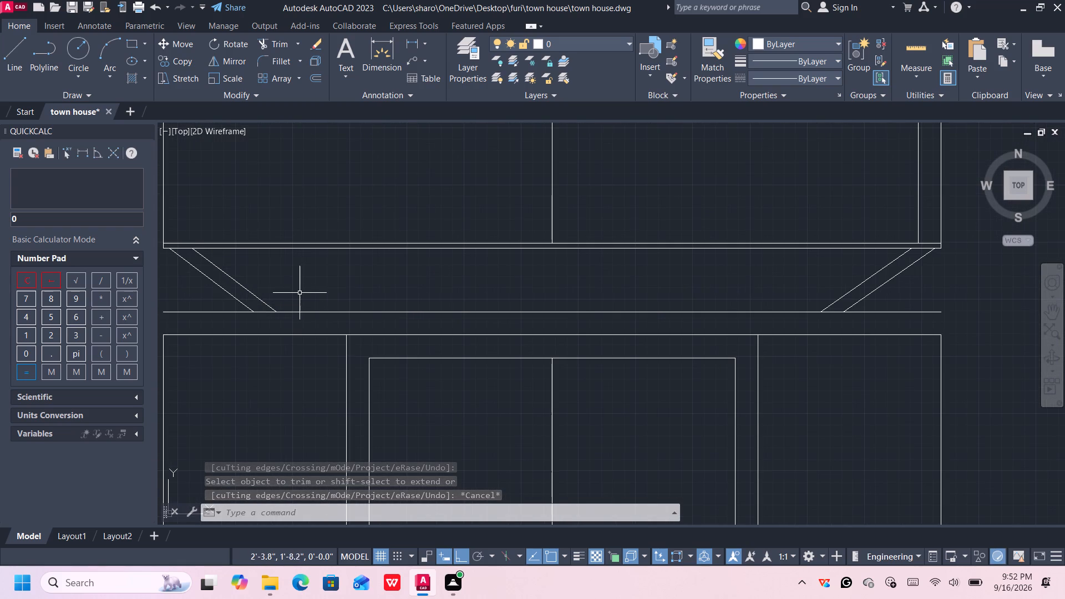
{"action": "middle_click_drag", "start_coordinate": [300, 293], "coordinate": [323, 283]}
{"action": "scroll", "coordinate": [255, 291], "scroll_direction": "up", "scroll_amount": 1}
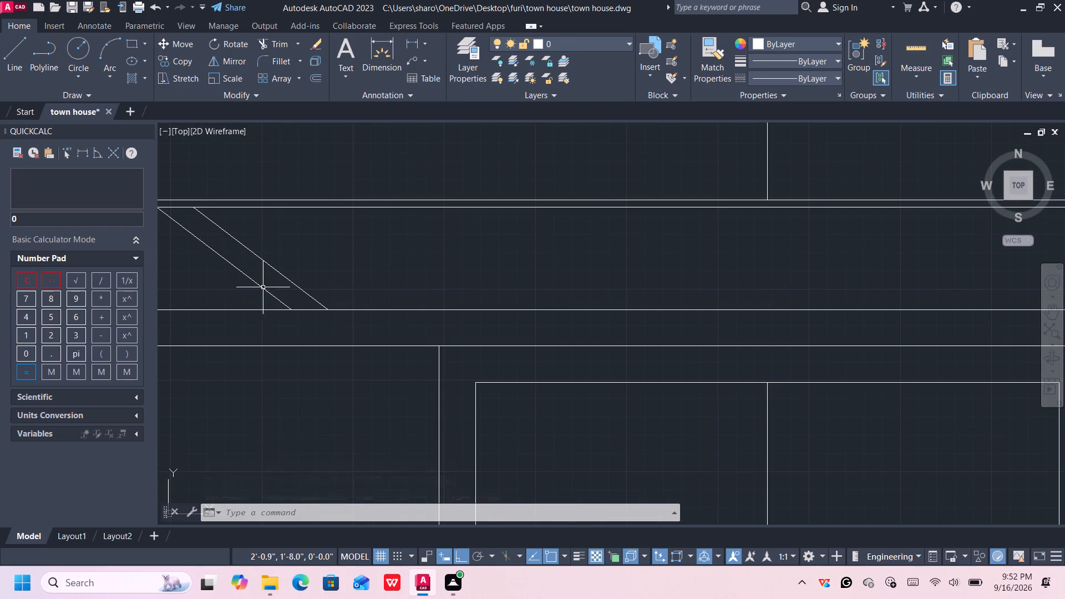
{"action": "key", "text": "l"}
{"action": "key", "text": "Return"}
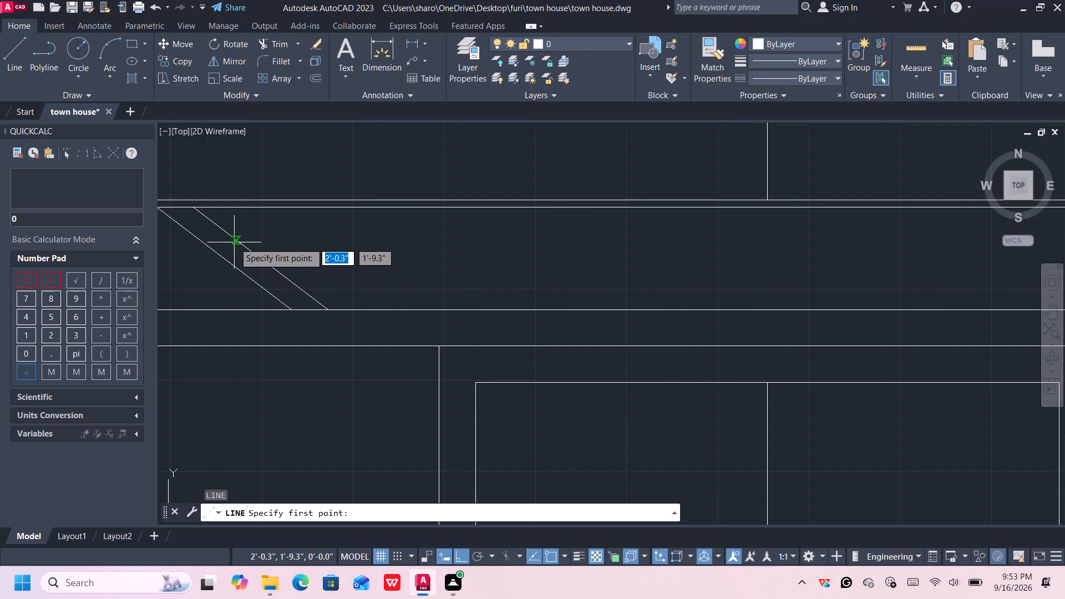
{"action": "left_click", "coordinate": [238, 245]}
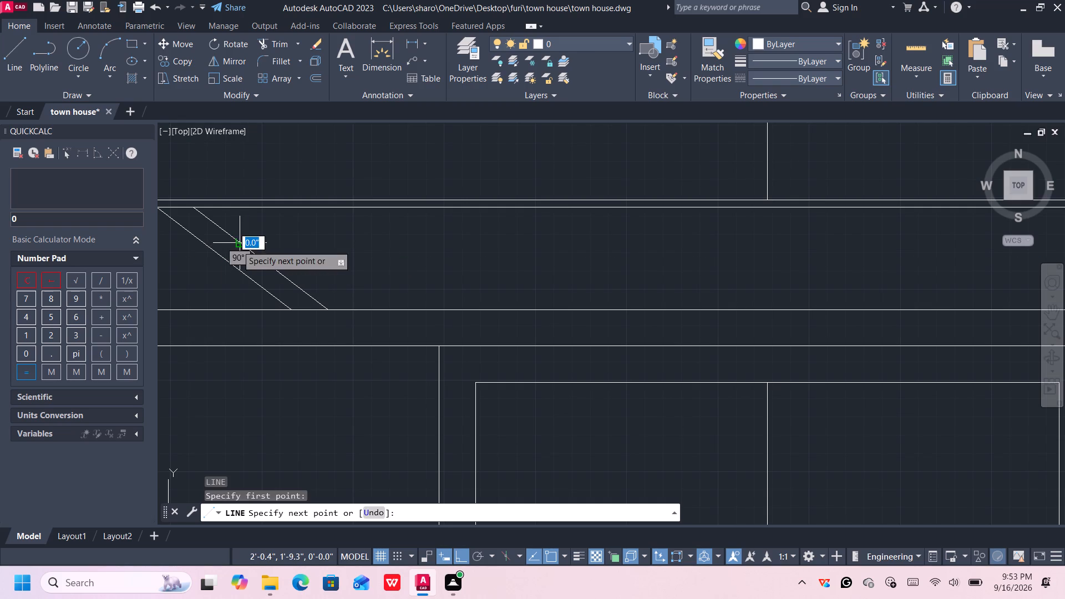
{"action": "left_click", "coordinate": [203, 244]}
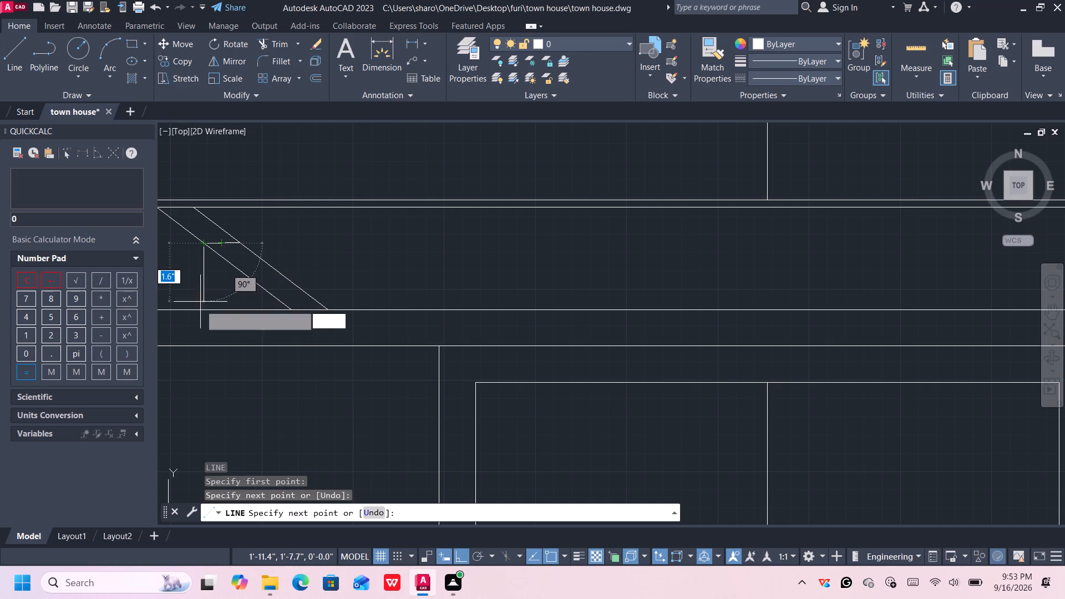
{"action": "left_click", "coordinate": [206, 348]}
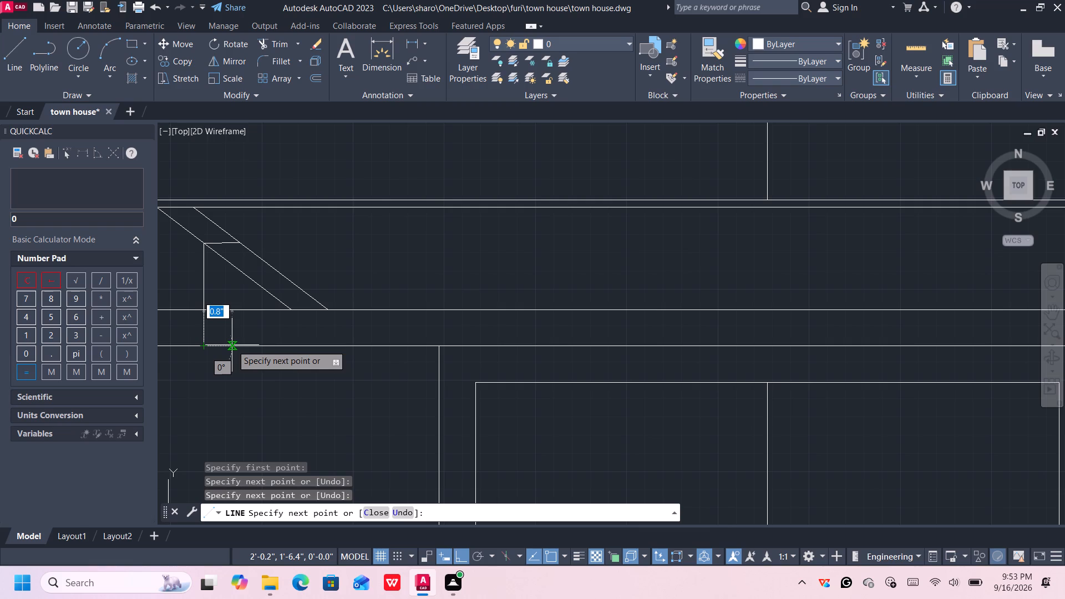
{"action": "type", "text": "1\""}
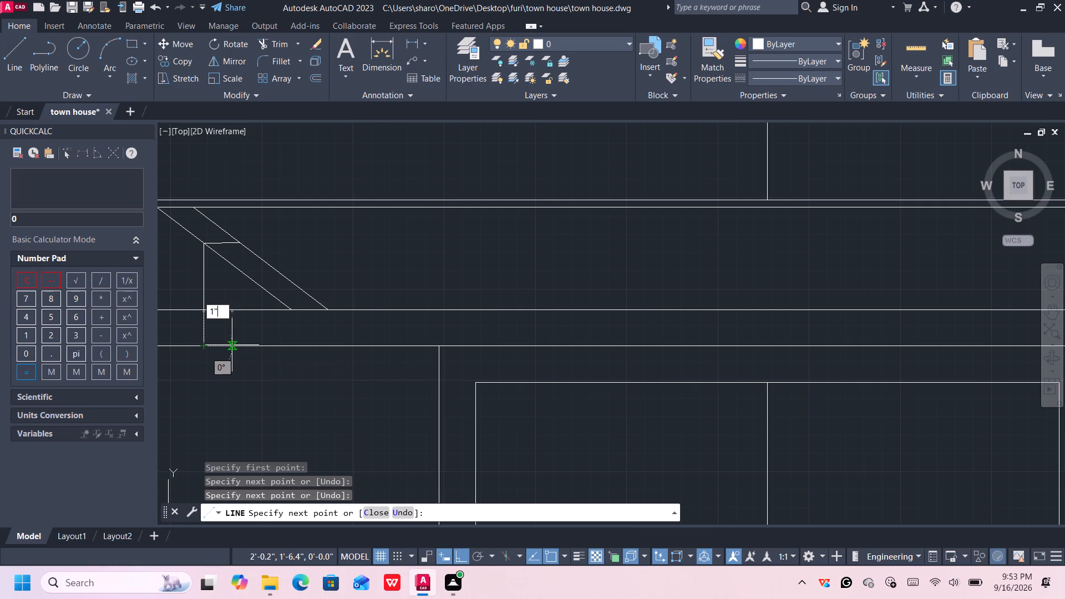
{"action": "key", "text": "Return"}
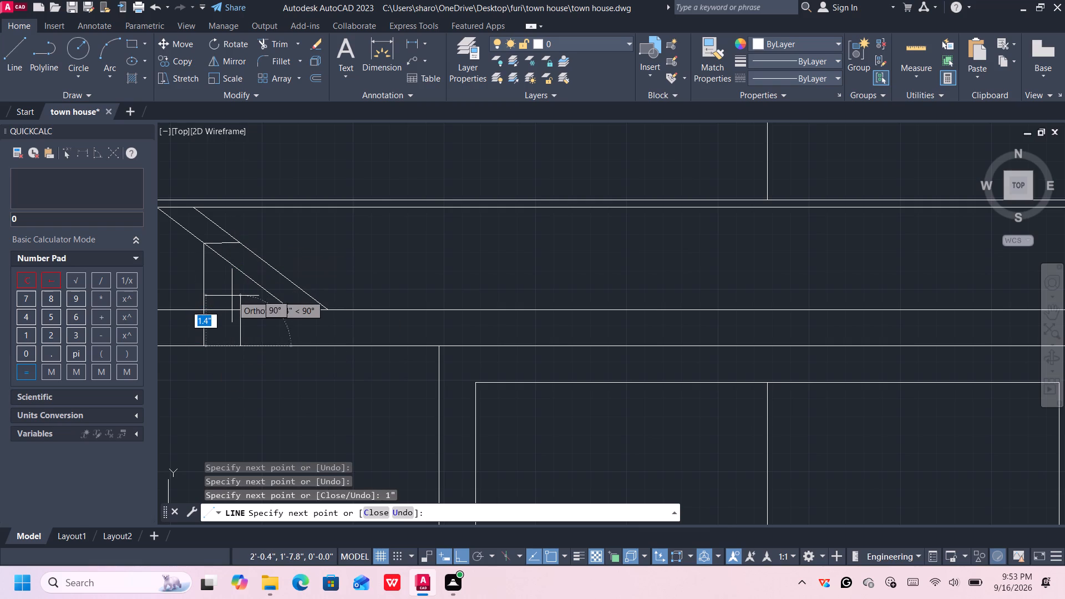
{"action": "left_click", "coordinate": [237, 241]}
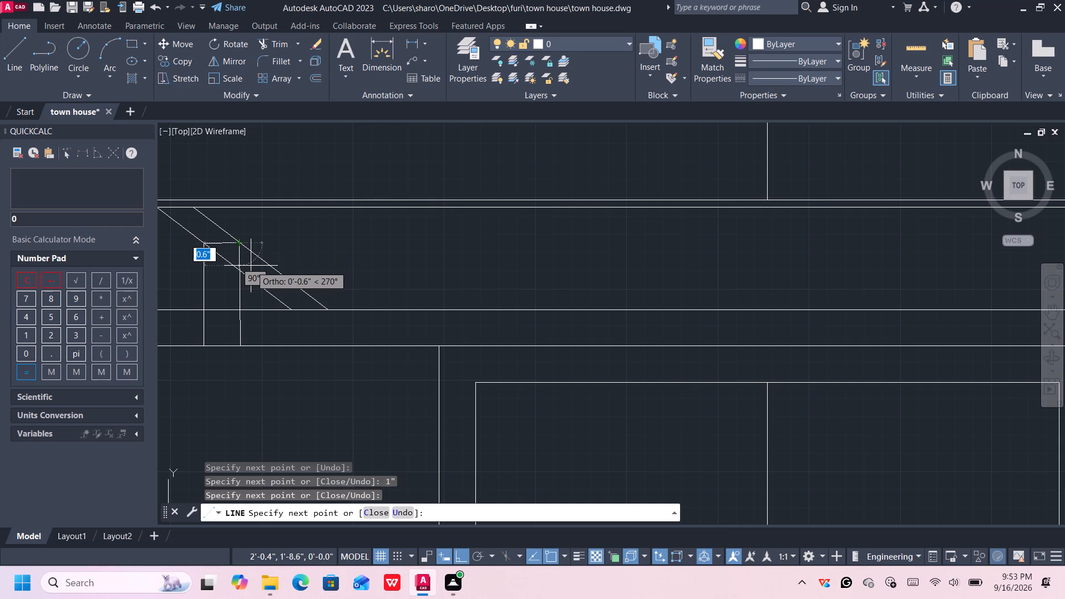
{"action": "key", "text": "Escape"}
Delete the top line and the right side line of the small outline at the left slanted pair.
{"action": "scroll", "coordinate": [239, 284], "scroll_direction": "up", "scroll_amount": 1}
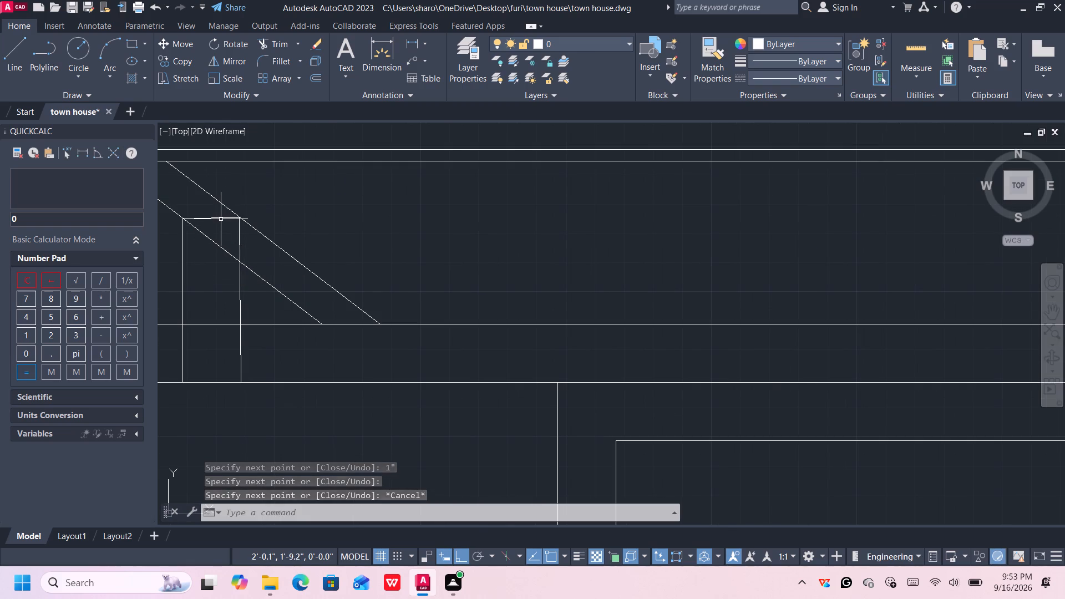
{"action": "left_click", "coordinate": [221, 219]}
{"action": "left_click", "coordinate": [241, 243]}
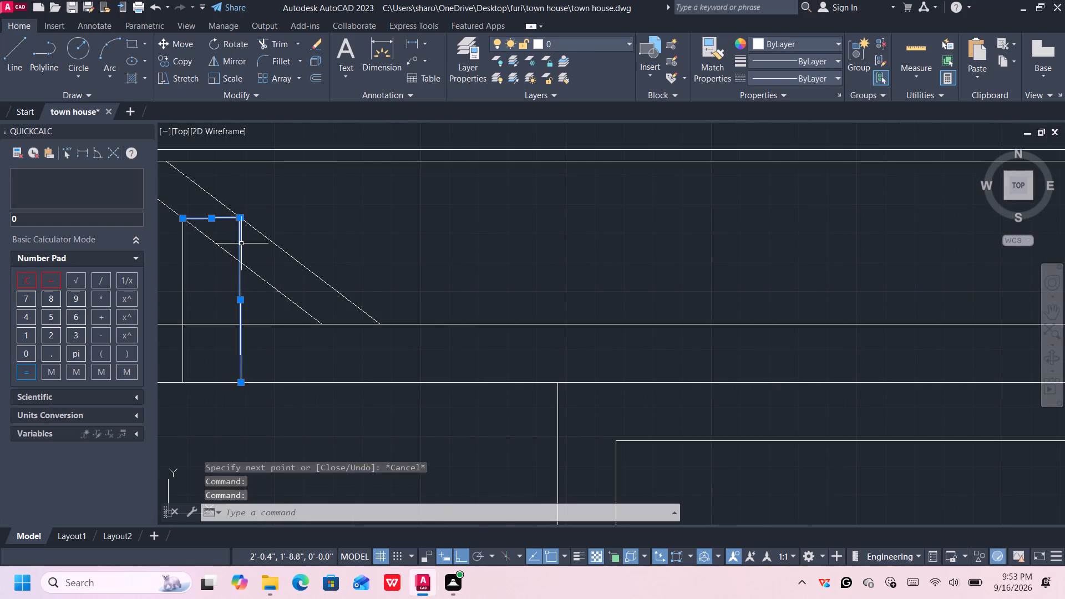
{"action": "key", "text": "Delete"}
Draw a horizontal line about 1.5" long from the top of the remaining short vertical across the inner left slanted line.
{"action": "key", "text": "l"}
{"action": "key", "text": "Return"}
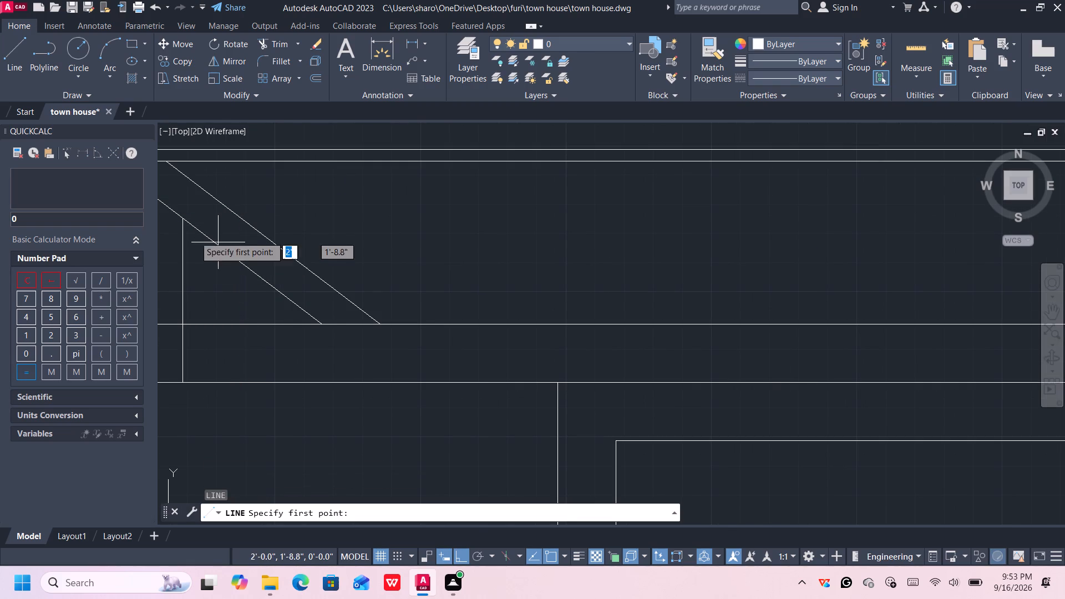
{"action": "left_click", "coordinate": [184, 222]}
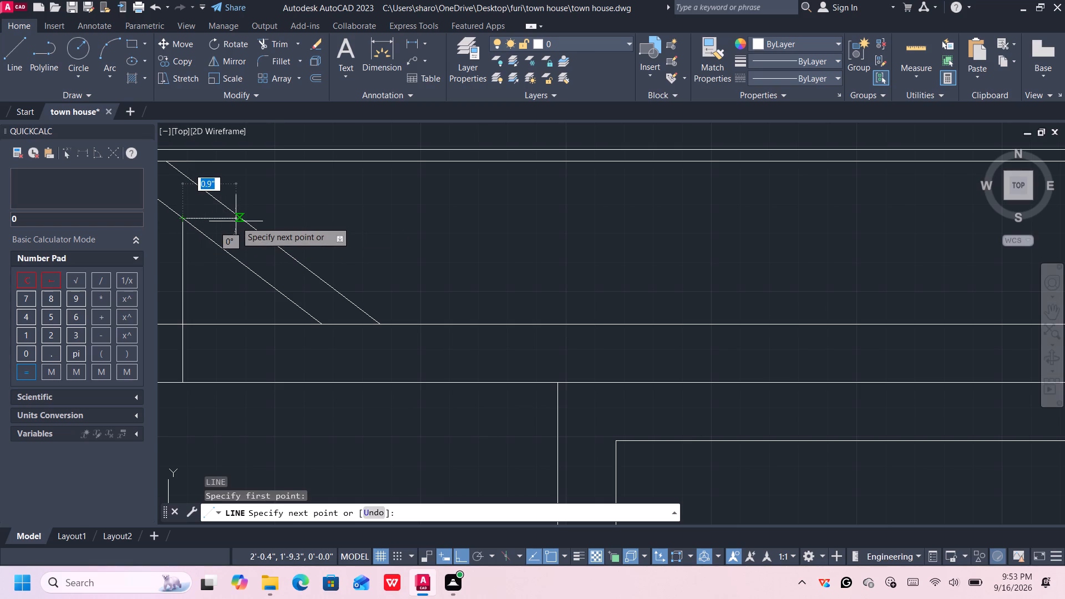
{"action": "left_click", "coordinate": [269, 210]}
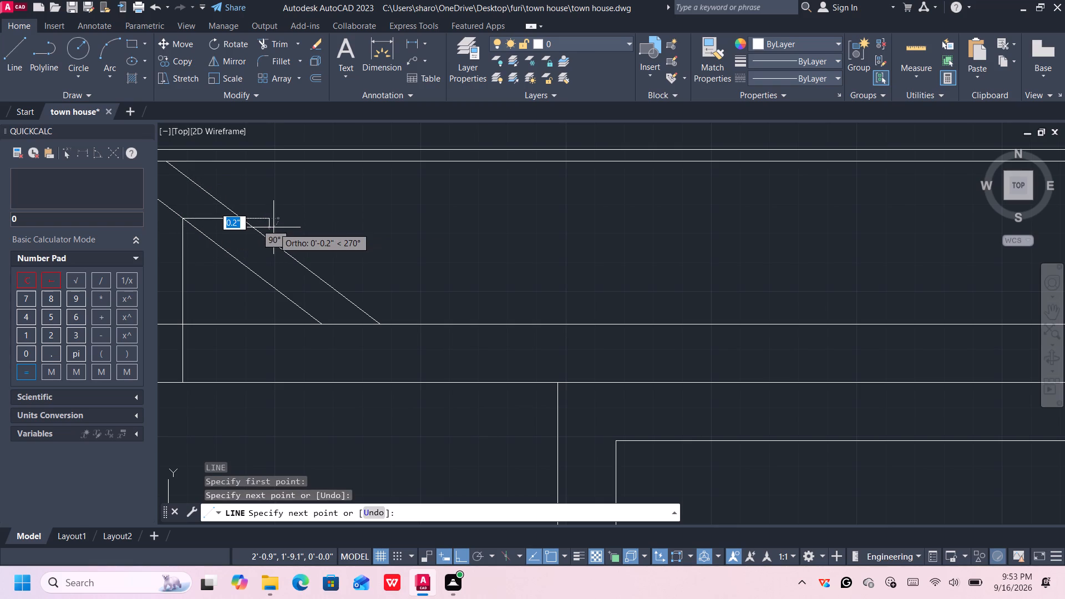
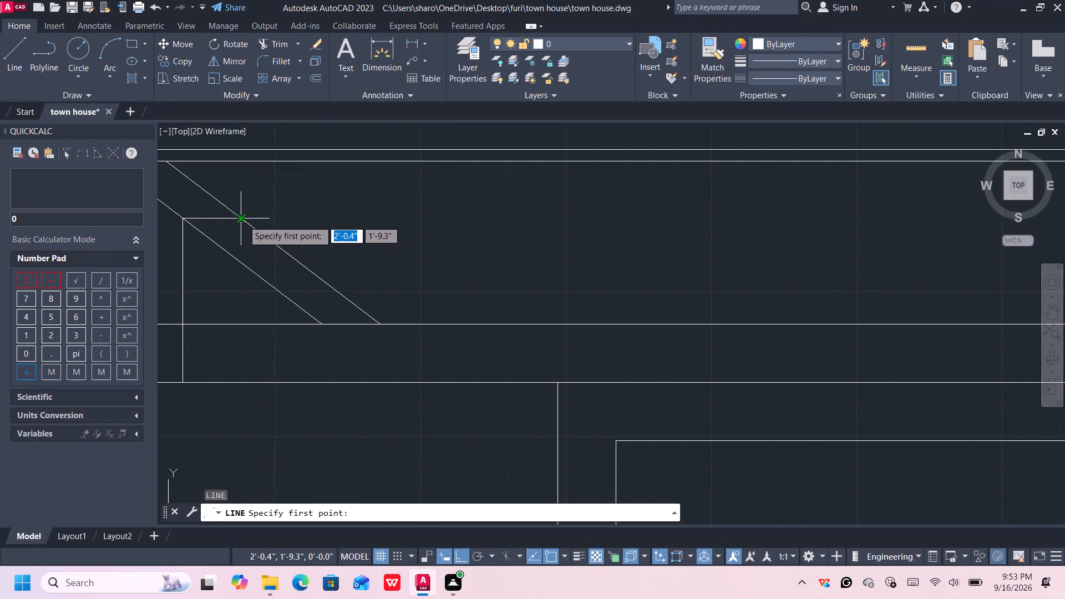
Draw a vertical line about 2.8" long from the short horizontal's crossing with the outer left slanted line down to the lower rectangles' top edge.
{"action": "left_click", "coordinate": [242, 219]}
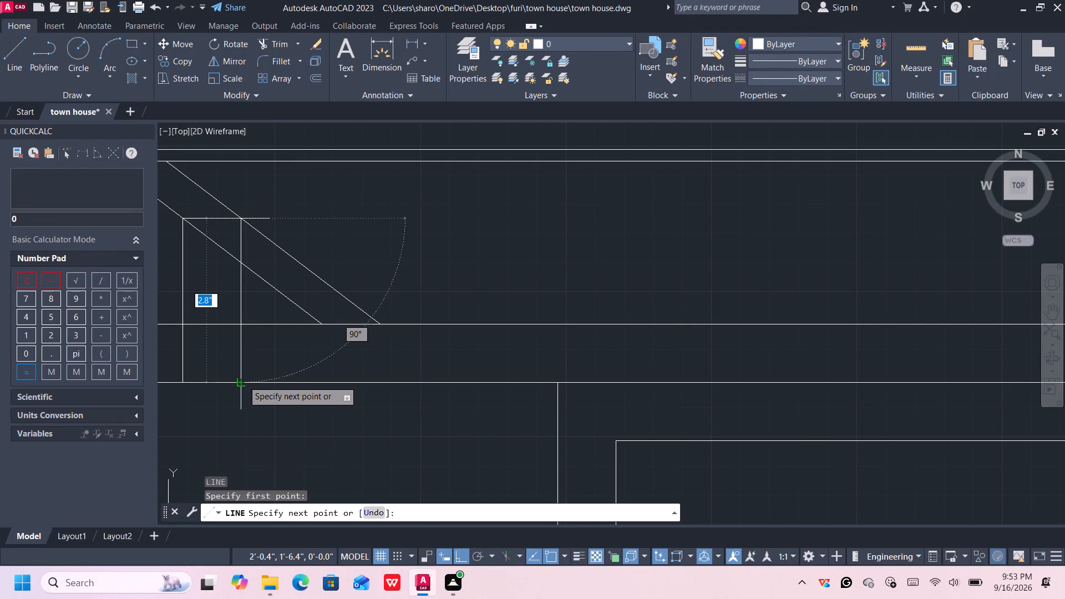
{"action": "left_click", "coordinate": [243, 380]}
{"action": "key", "text": "Return"}
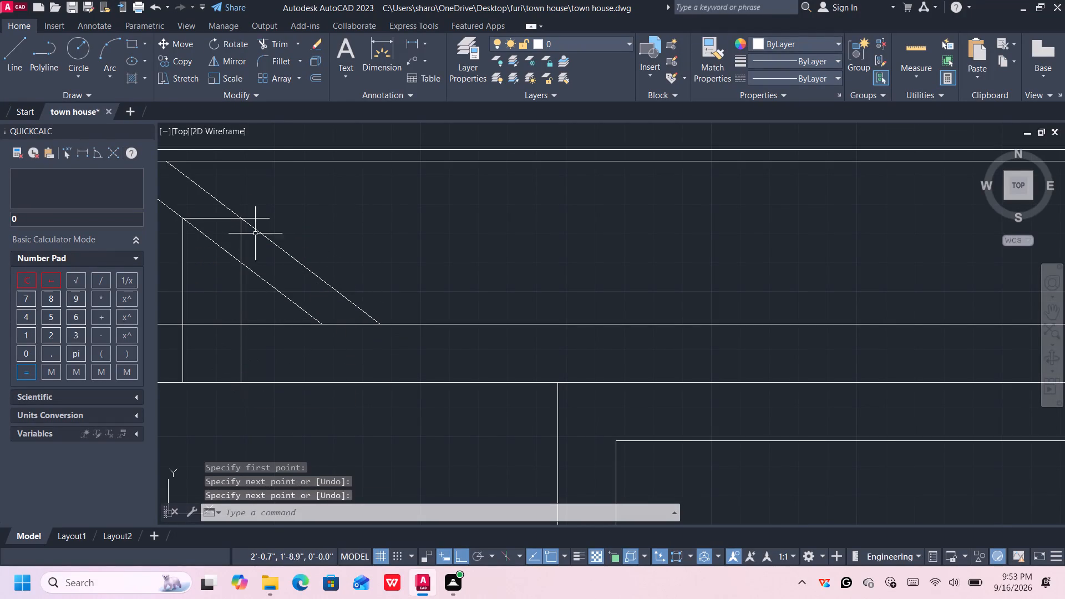
Trim off the end of the short horizontal line that overhangs the outer left slanted line.
{"action": "type", "text": "tr"}
{"action": "key", "text": "Return"}
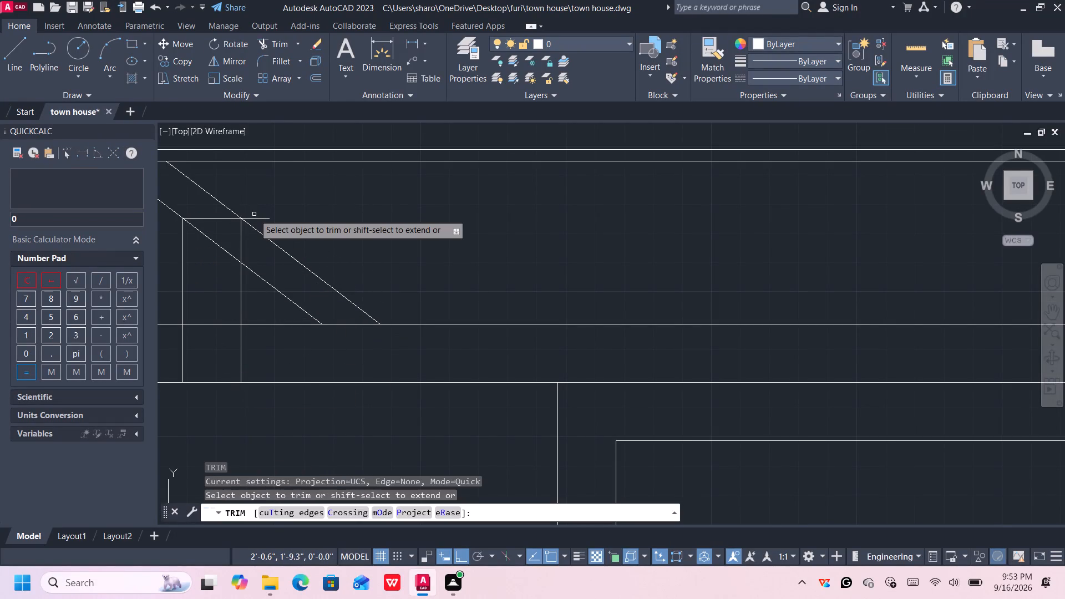
{"action": "left_click", "coordinate": [255, 219]}
{"action": "key", "text": "Escape"}
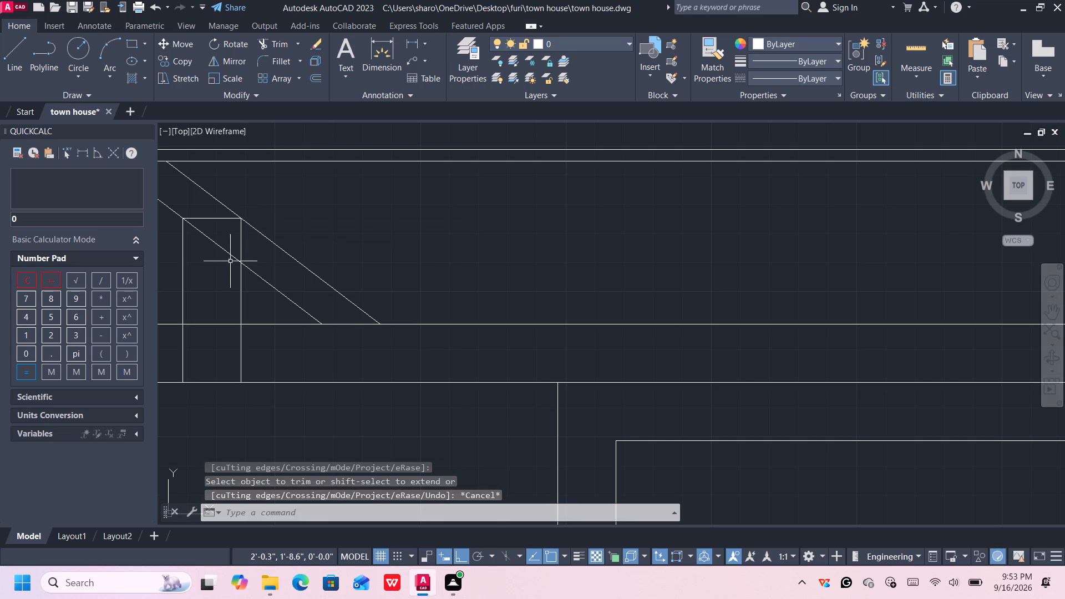
Draw a third vertical about 2.8" long between the two support verticals, from the short horizontal down to the lower rectangles' top edge.
{"action": "middle_click_drag", "start_coordinate": [228, 265], "coordinate": [230, 222]}
{"action": "key", "text": "l"}
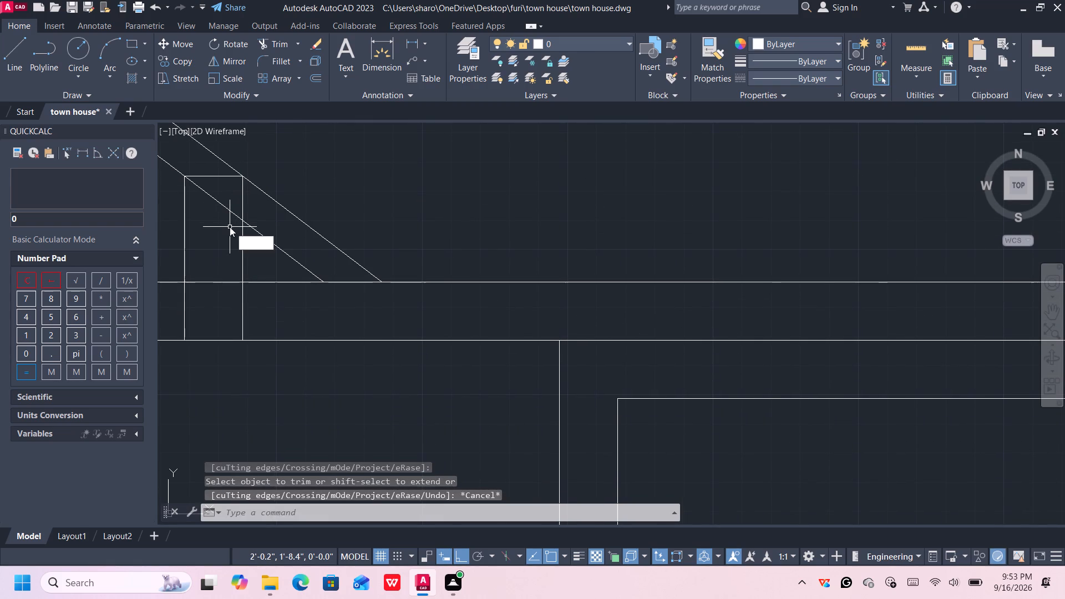
{"action": "key", "text": "Return"}
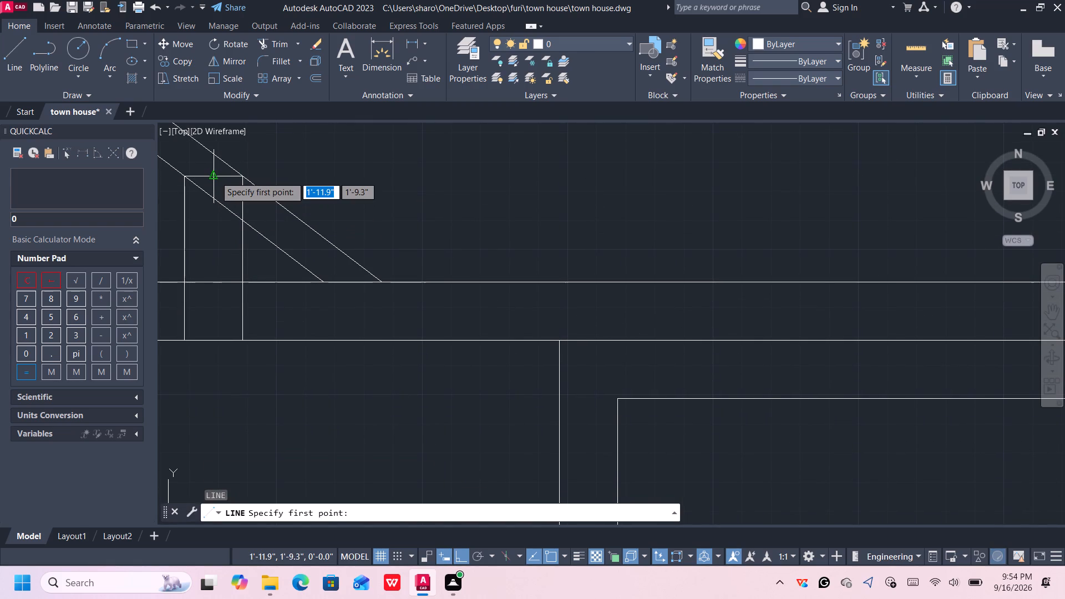
{"action": "scroll", "coordinate": [215, 176], "scroll_direction": "up", "scroll_amount": 1}
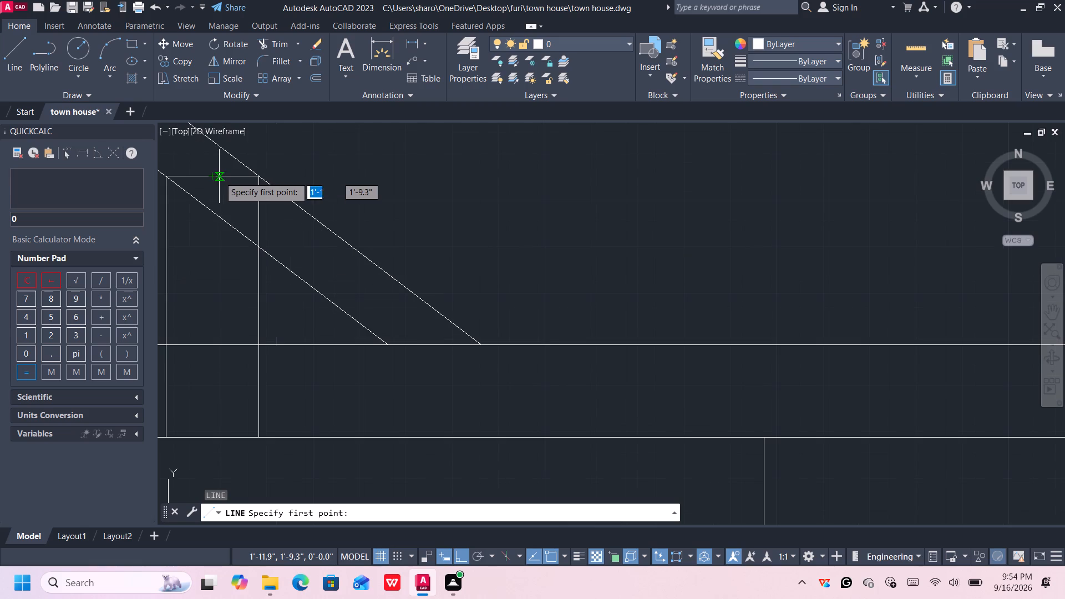
{"action": "left_click", "coordinate": [222, 176]}
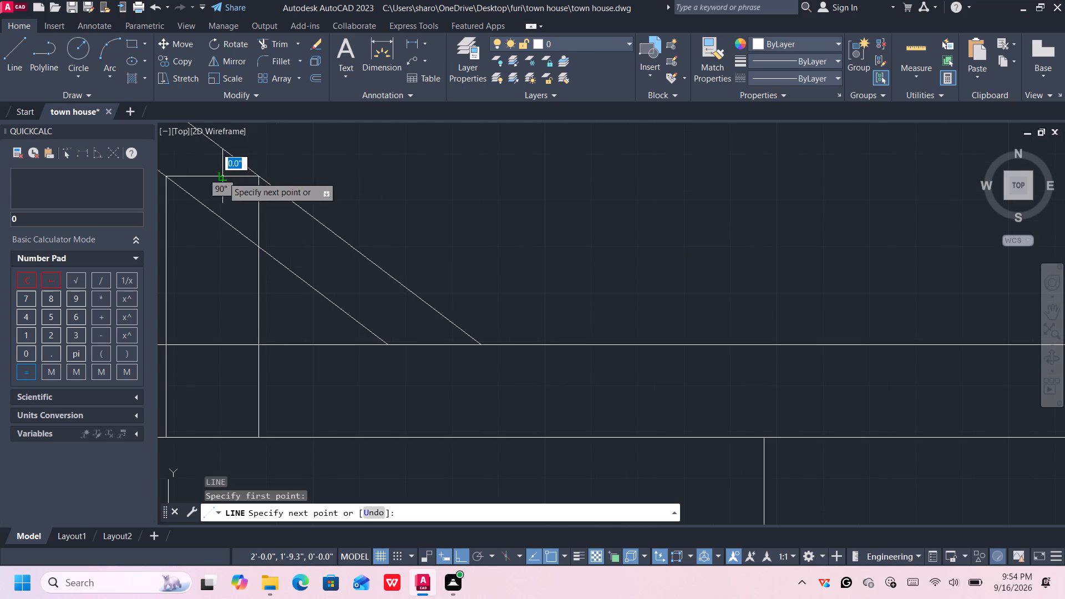
{"action": "left_click", "coordinate": [221, 437]}
{"action": "key", "text": "Return"}
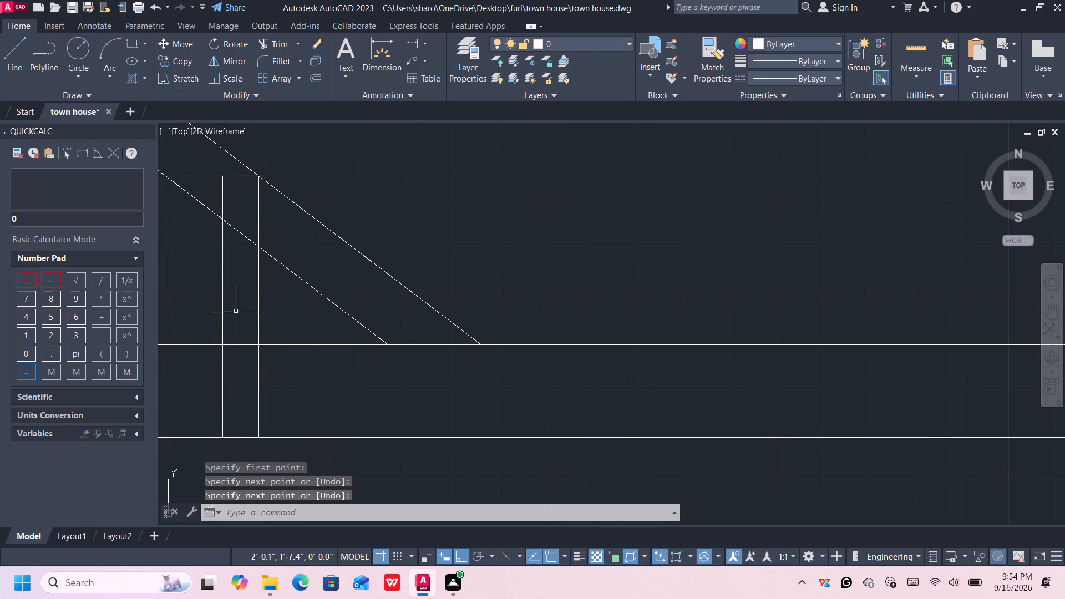
Stretch the short top line's outer end back to the middle vertical and up onto the outer left slanted line.
{"action": "scroll", "coordinate": [232, 210], "scroll_direction": "down", "scroll_amount": 2}
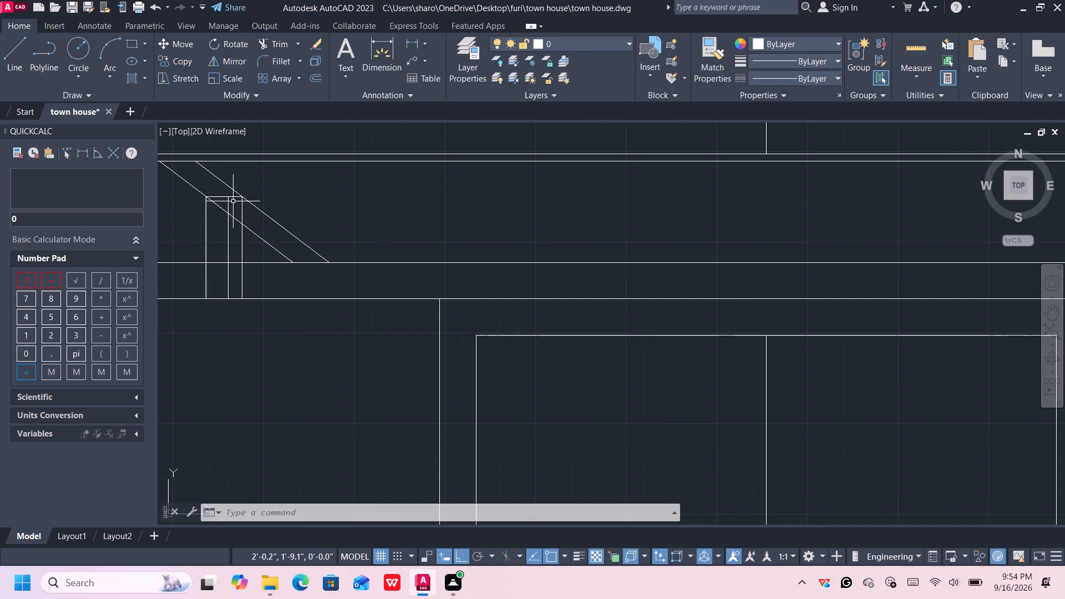
{"action": "scroll", "coordinate": [211, 216], "scroll_direction": "up", "scroll_amount": 1}
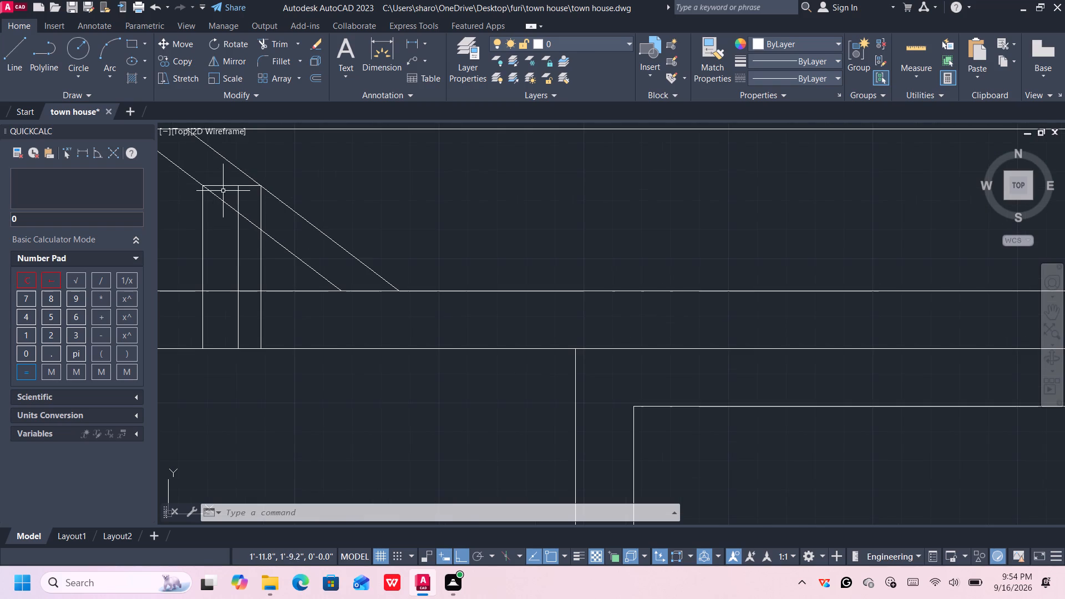
{"action": "middle_click_drag", "start_coordinate": [223, 191], "coordinate": [223, 238]}
{"action": "left_click", "coordinate": [225, 232]}
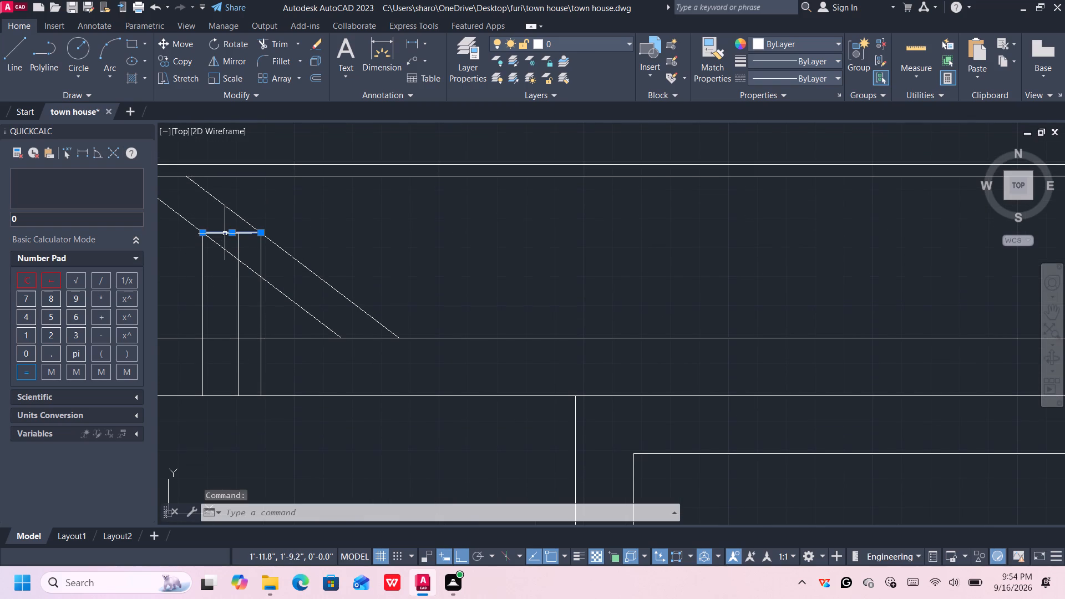
{"action": "left_click", "coordinate": [261, 231]}
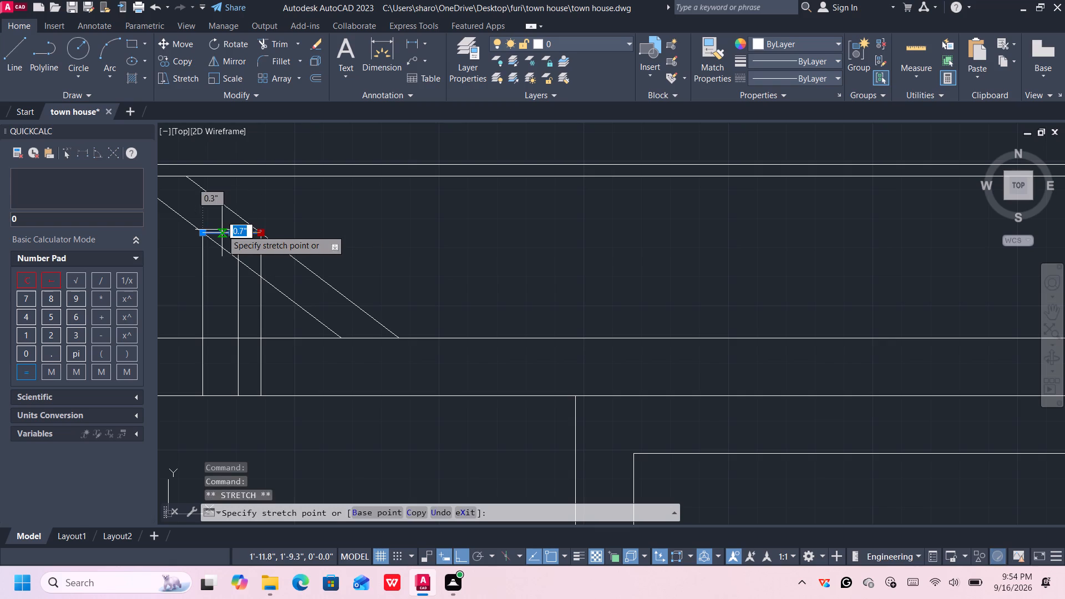
{"action": "left_click", "coordinate": [242, 236]}
{"action": "left_click", "coordinate": [239, 231]}
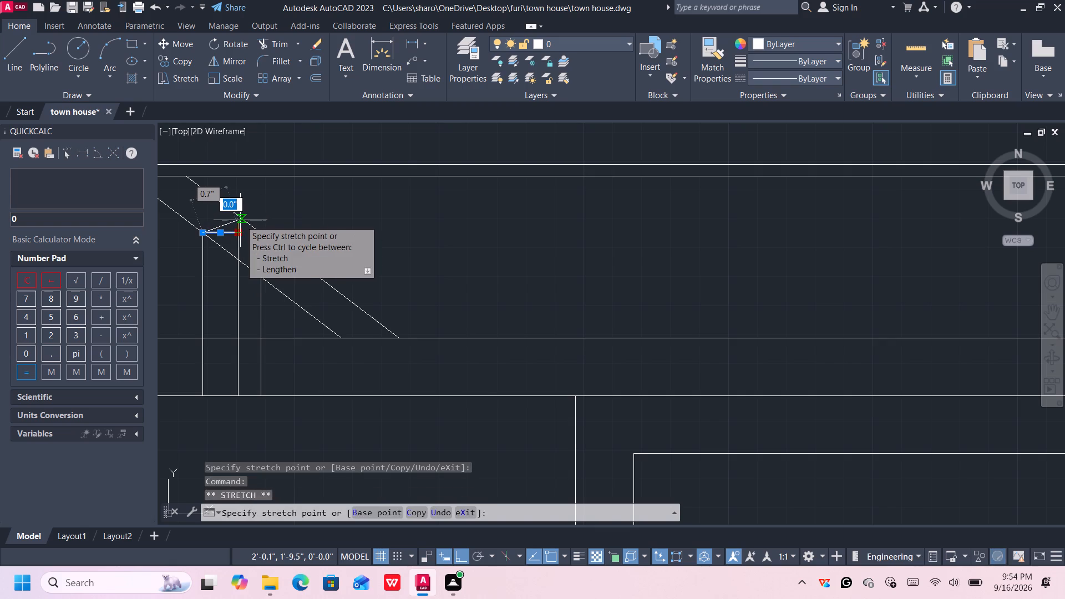
{"action": "left_click", "coordinate": [239, 218]}
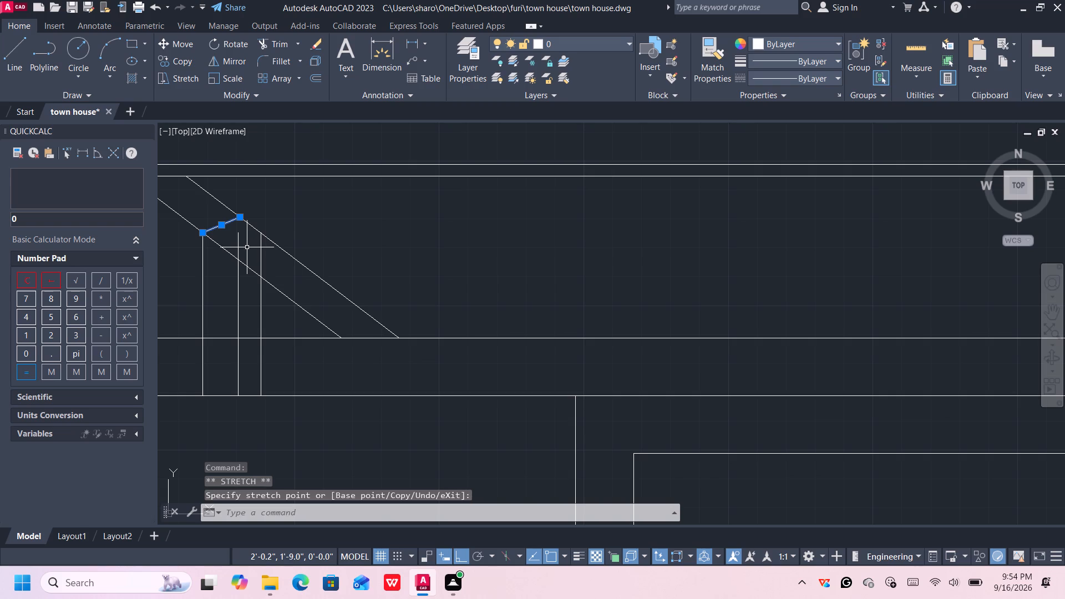
Extend the middle vertical up to the outer left slanted line.
{"action": "type", "text": "ex"}
{"action": "key", "text": "Return"}
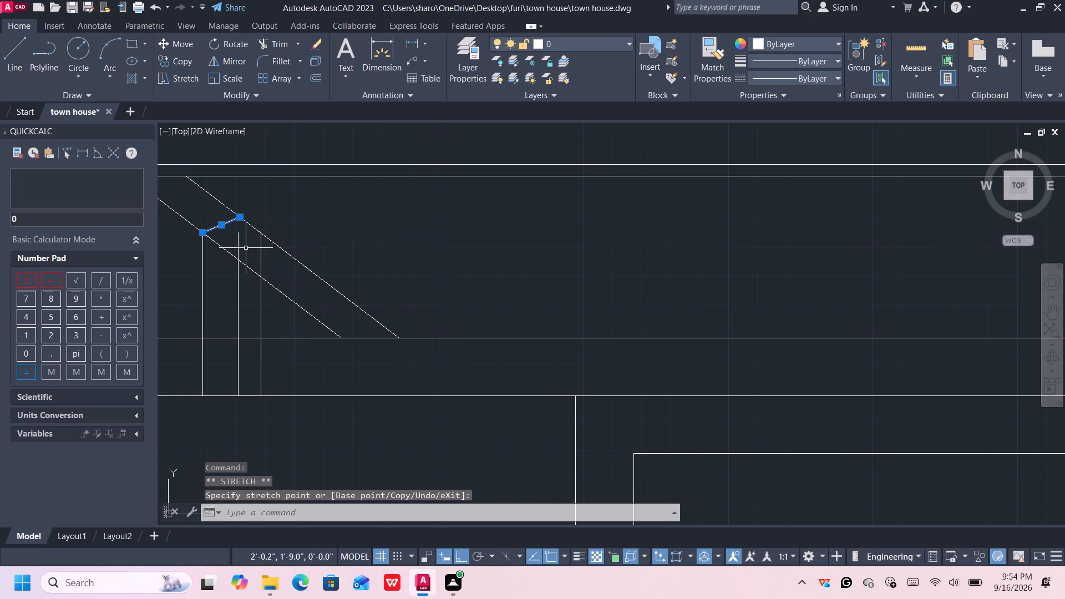
{"action": "left_click", "coordinate": [239, 248]}
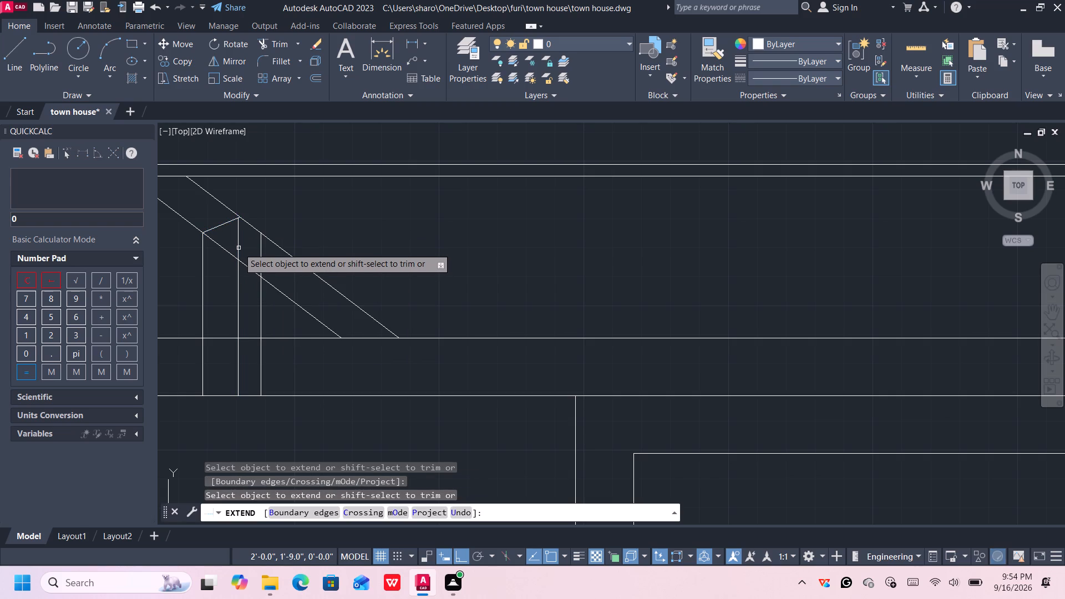
{"action": "key", "text": "Escape"}
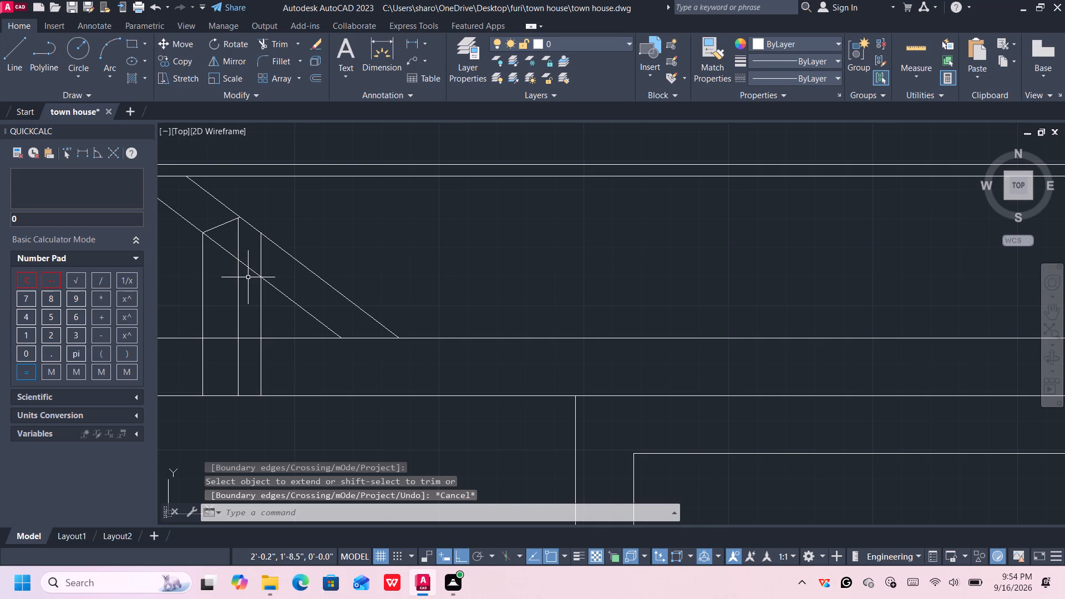
Trim away the inner left slanted line's two segments between the three support verticals.
{"action": "middle_click_drag", "start_coordinate": [248, 277], "coordinate": [244, 257]}
{"action": "type", "text": "tr"}
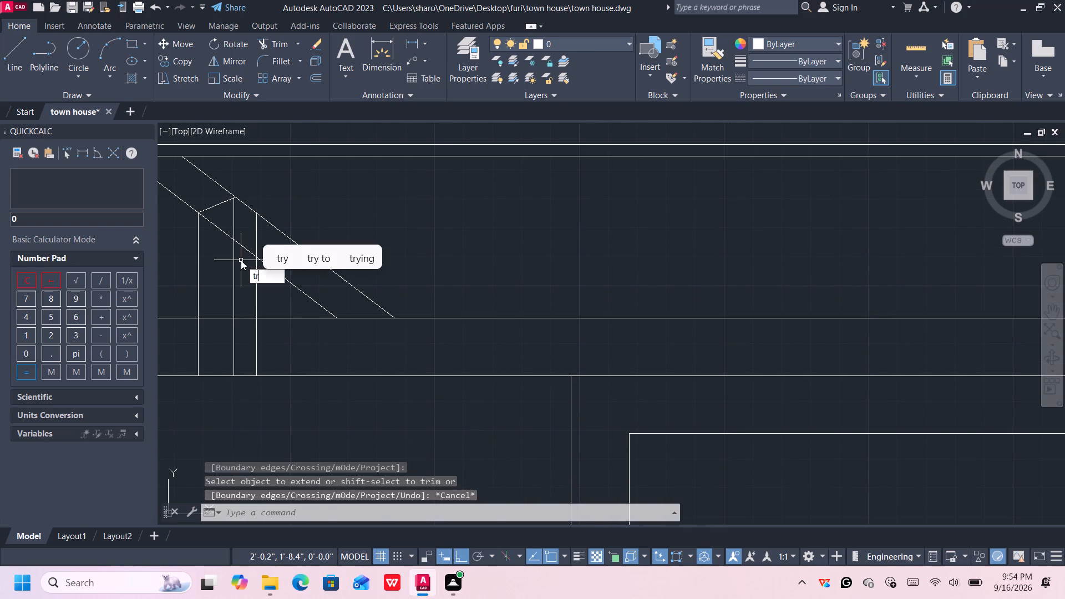
{"action": "key", "text": "Return"}
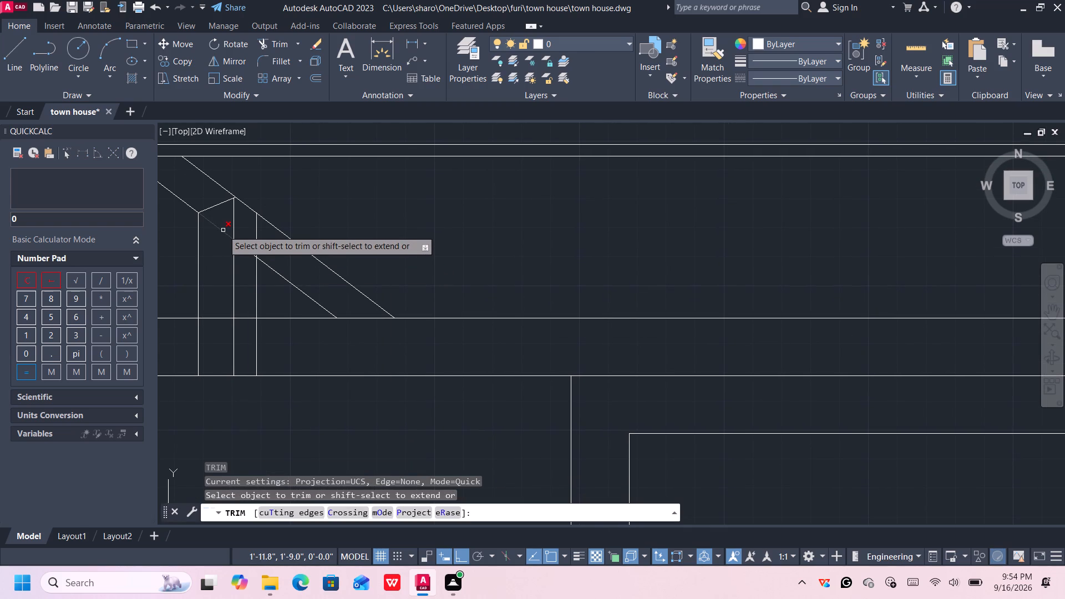
{"action": "left_click", "coordinate": [222, 230]}
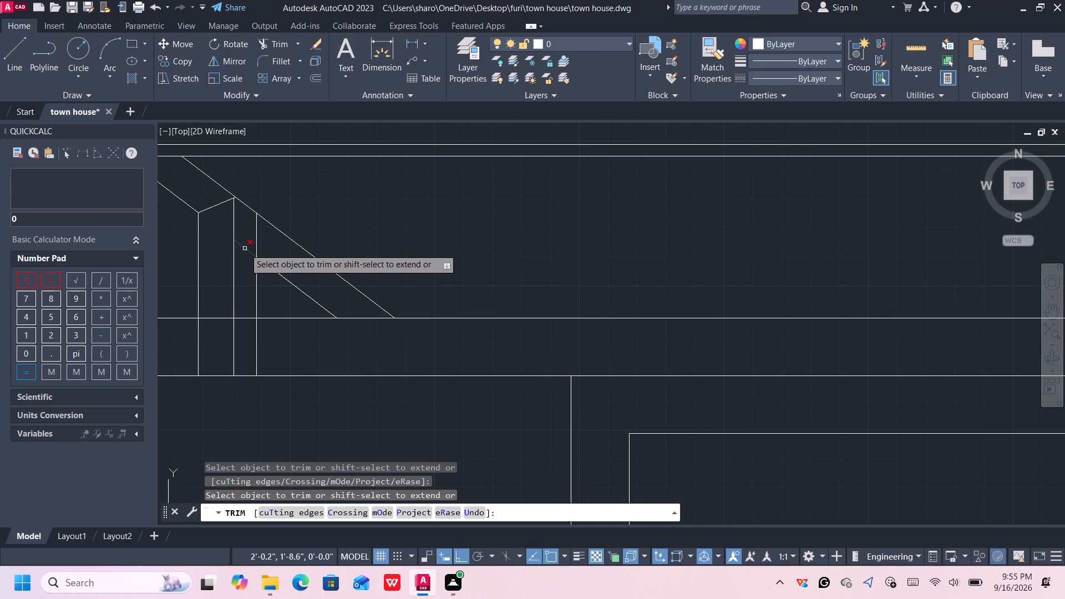
{"action": "left_click", "coordinate": [245, 248]}
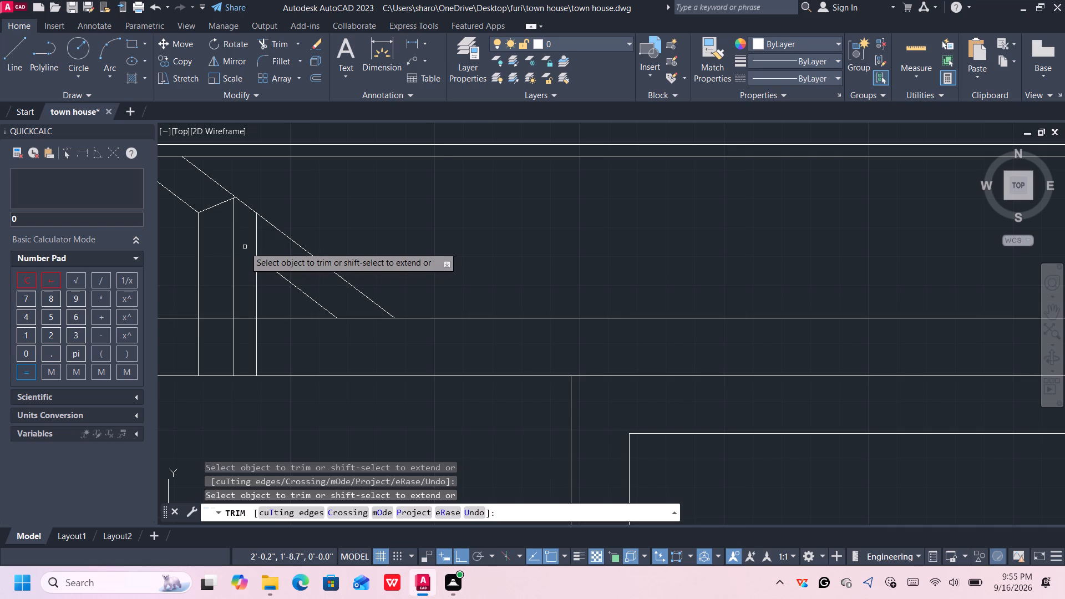
{"action": "key", "text": "Escape"}
Draw a line about 0.6" across from the third support vertical to the outer slanted line and about 2.4" down to the lower rectangles' top edge.
{"action": "scroll", "coordinate": [281, 301], "scroll_direction": "down", "scroll_amount": 1}
{"action": "middle_click_drag", "start_coordinate": [291, 321], "coordinate": [275, 298]}
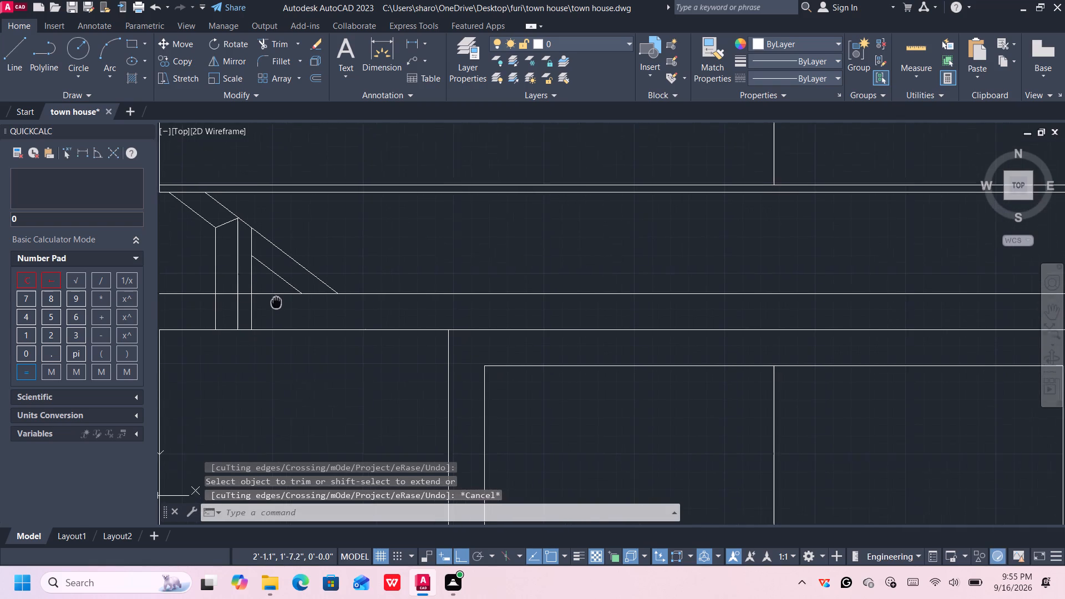
{"action": "middle_click_drag", "start_coordinate": [275, 298], "coordinate": [274, 297]}
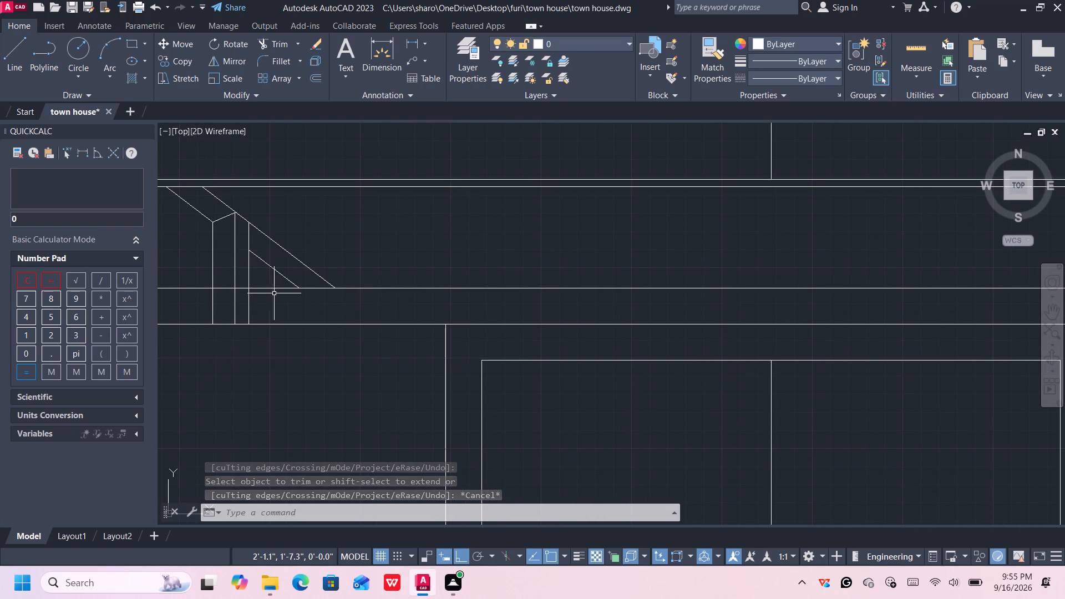
{"action": "scroll", "coordinate": [282, 288], "scroll_direction": "up", "scroll_amount": 1}
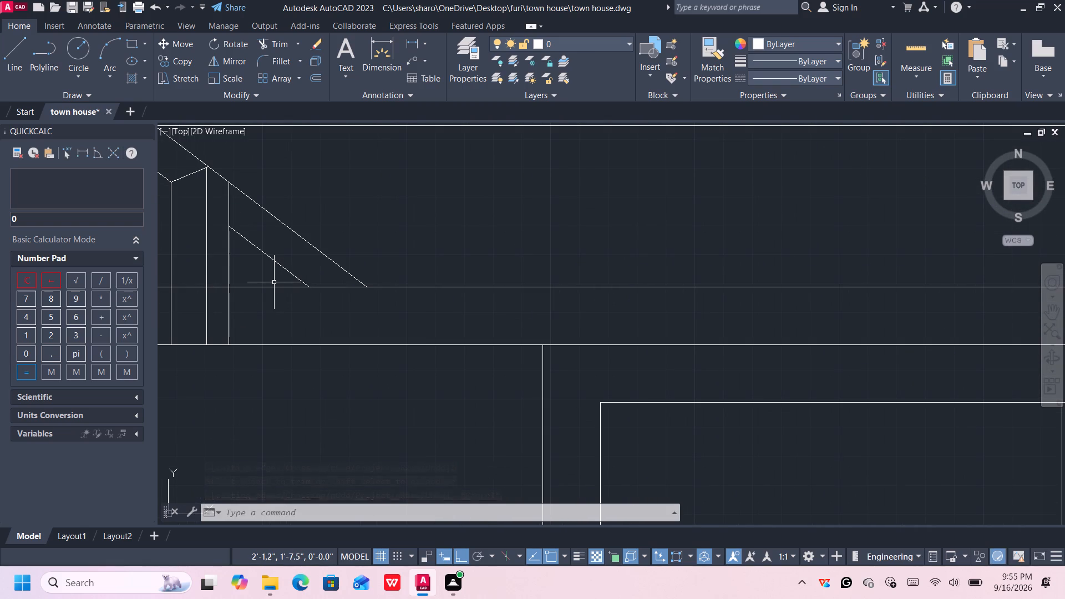
{"action": "key", "text": "l"}
{"action": "key", "text": "Return"}
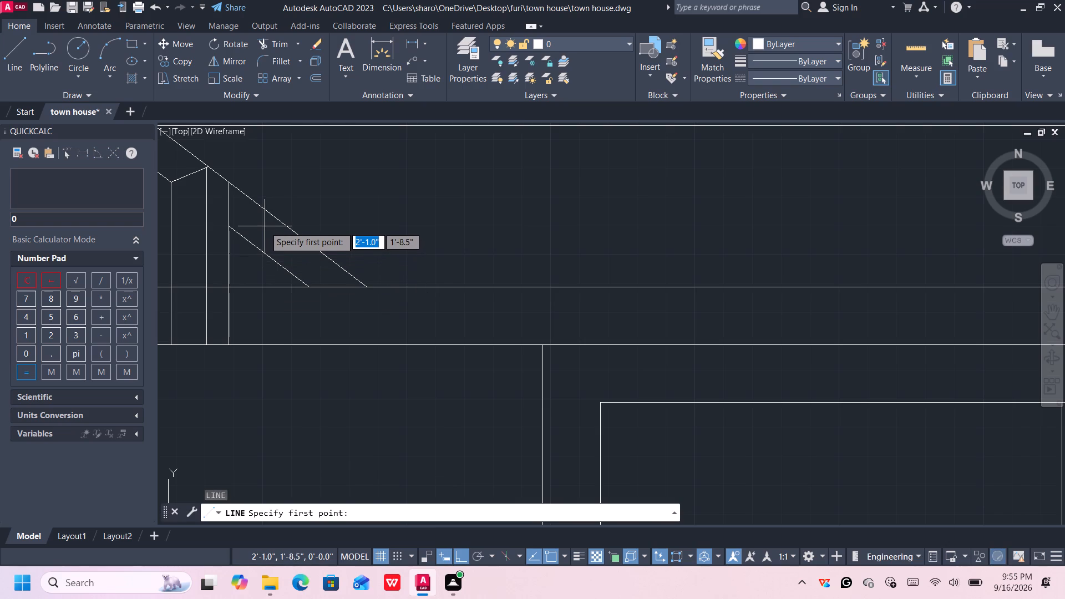
{"action": "left_click", "coordinate": [228, 206]}
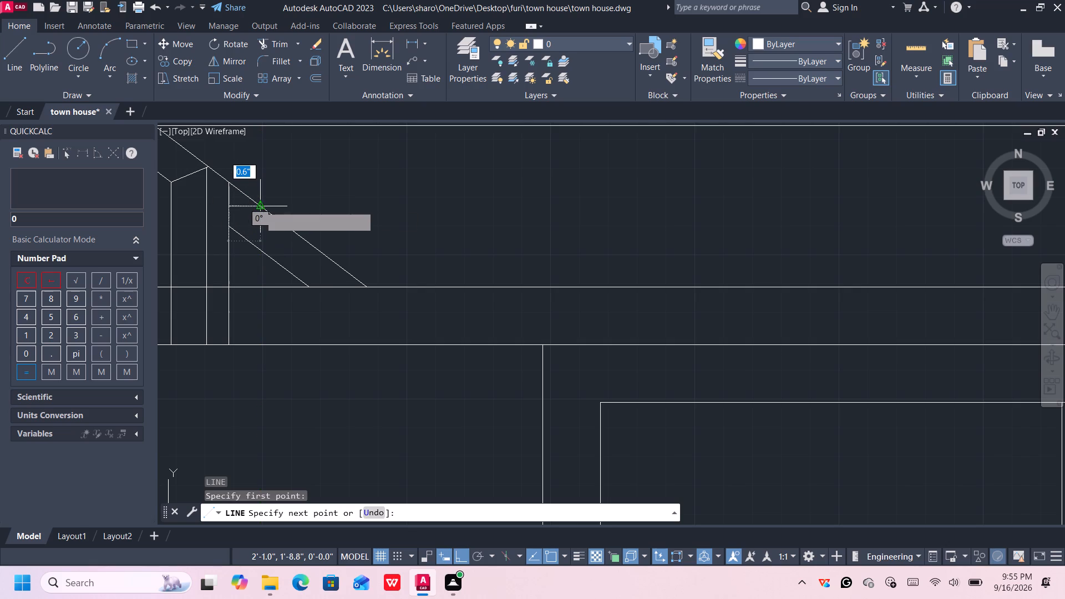
{"action": "left_click", "coordinate": [260, 206]}
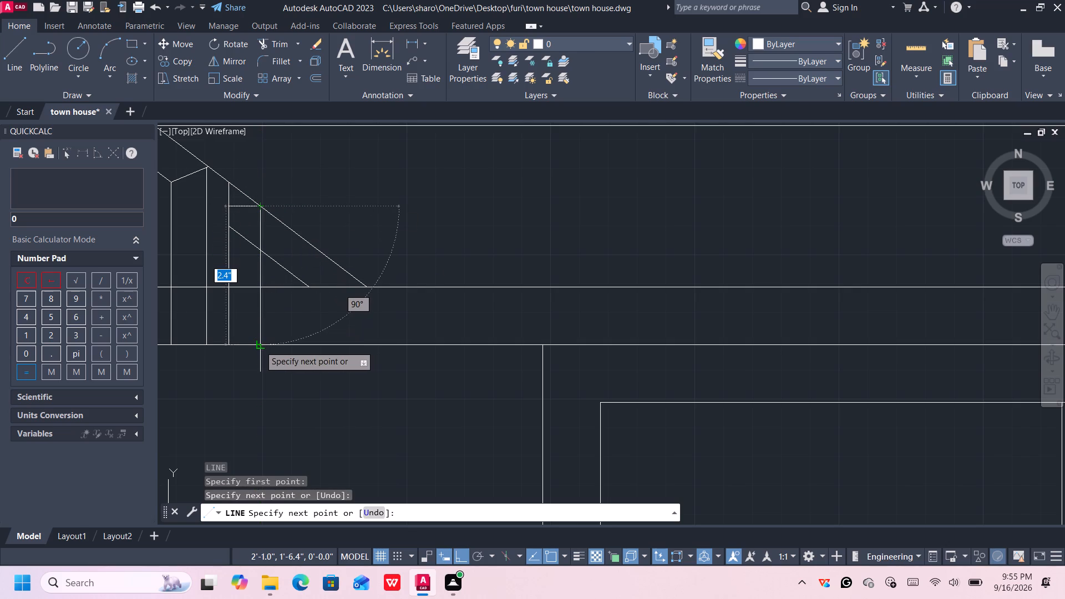
{"action": "left_click", "coordinate": [258, 345]}
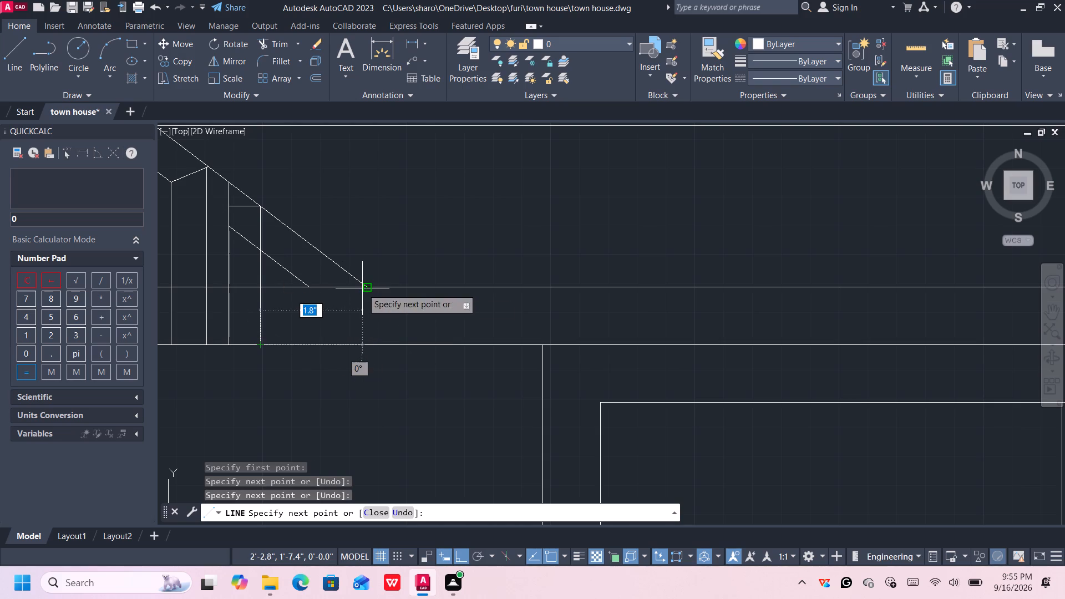
{"action": "key", "text": "Escape"}
Draw a vertical line about 1" long from the outer left slanted line's lower end down to the lower rectangles' top edge.
{"action": "key", "text": "l"}
{"action": "key", "text": "Return"}
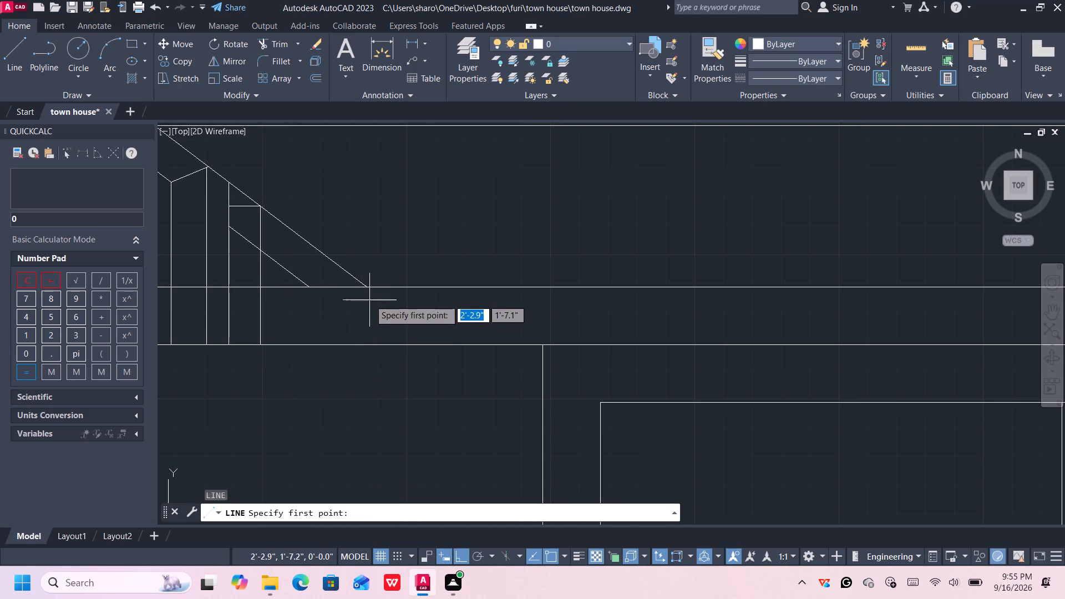
{"action": "left_click", "coordinate": [366, 286]}
{"action": "left_click", "coordinate": [364, 343]}
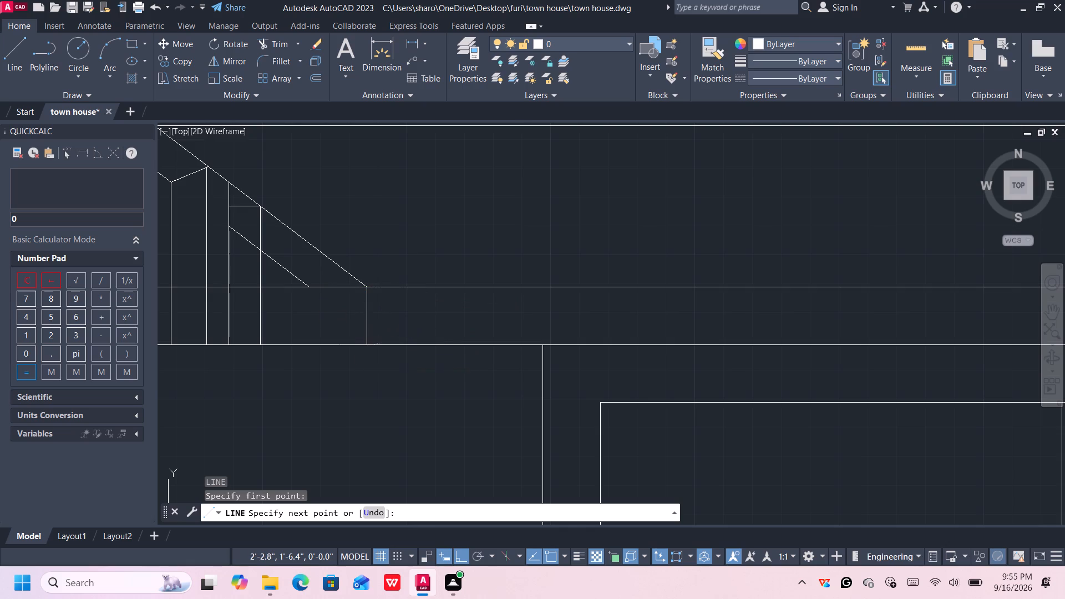
{"action": "key", "text": "Return"}
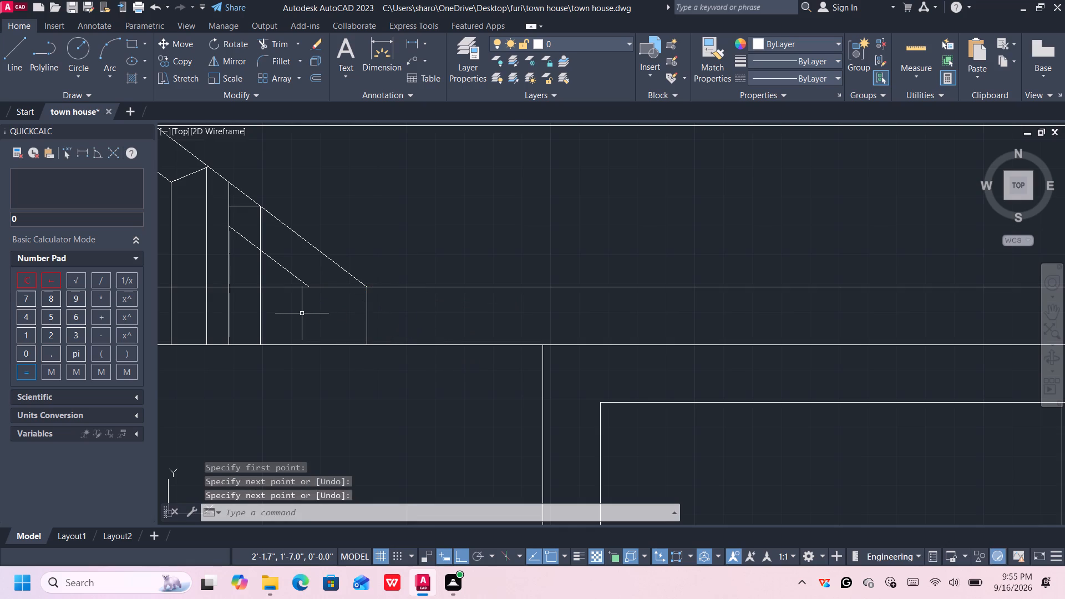
Trim away the two remaining lower segments of the inner left slanted line, on both sides of the newest tall vertical.
{"action": "type", "text": "tr"}
{"action": "key", "text": "Return"}
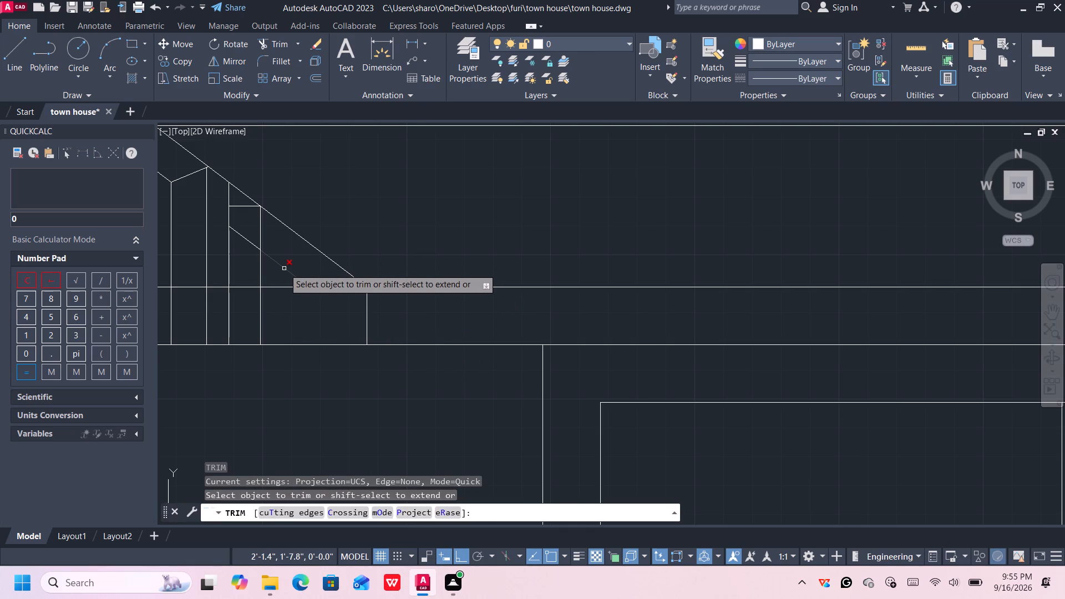
{"action": "left_click", "coordinate": [284, 268]}
{"action": "left_click", "coordinate": [248, 242]}
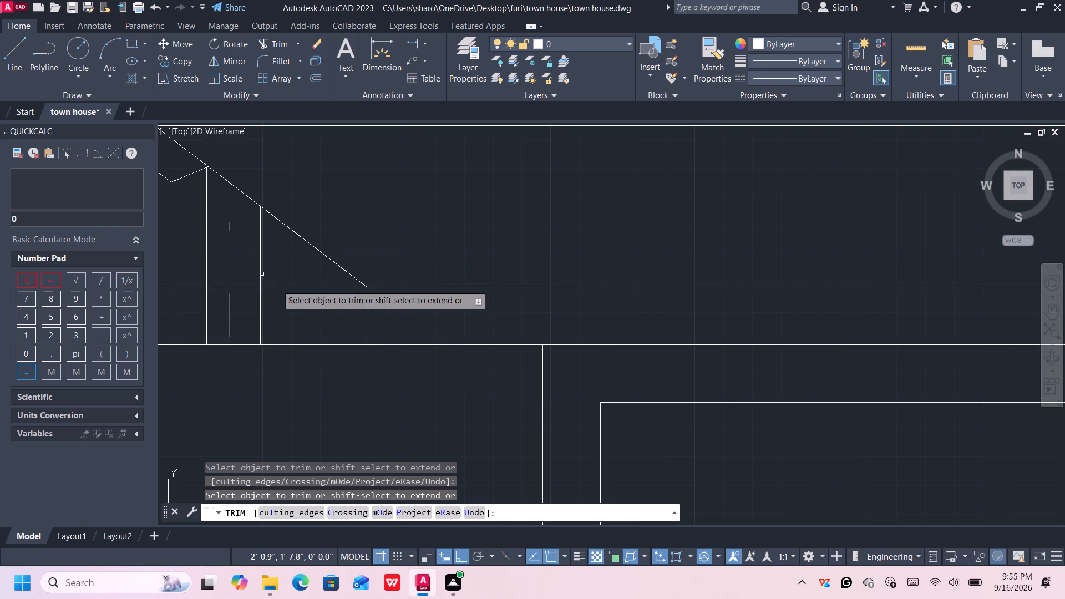
{"action": "scroll", "coordinate": [306, 304], "scroll_direction": "down", "scroll_amount": 2}
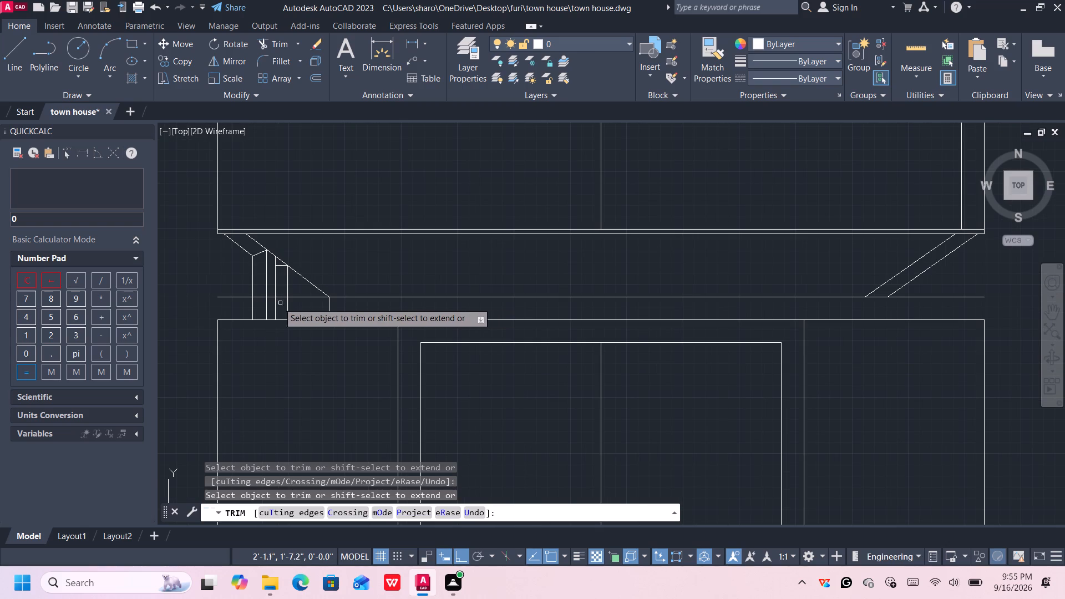
Trim away the roof band's bottom line from its left end, through the support verticals, to the outer slanted line's lower end.
{"action": "left_click", "coordinate": [241, 298]}
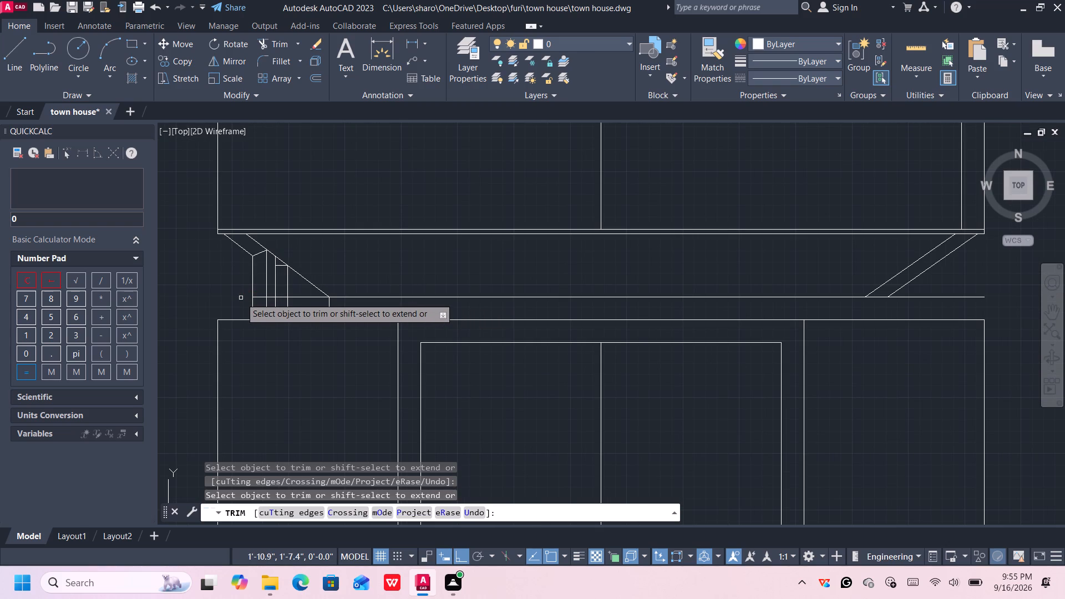
{"action": "scroll", "coordinate": [241, 298], "scroll_direction": "up", "scroll_amount": 3}
{"action": "left_click", "coordinate": [311, 292]}
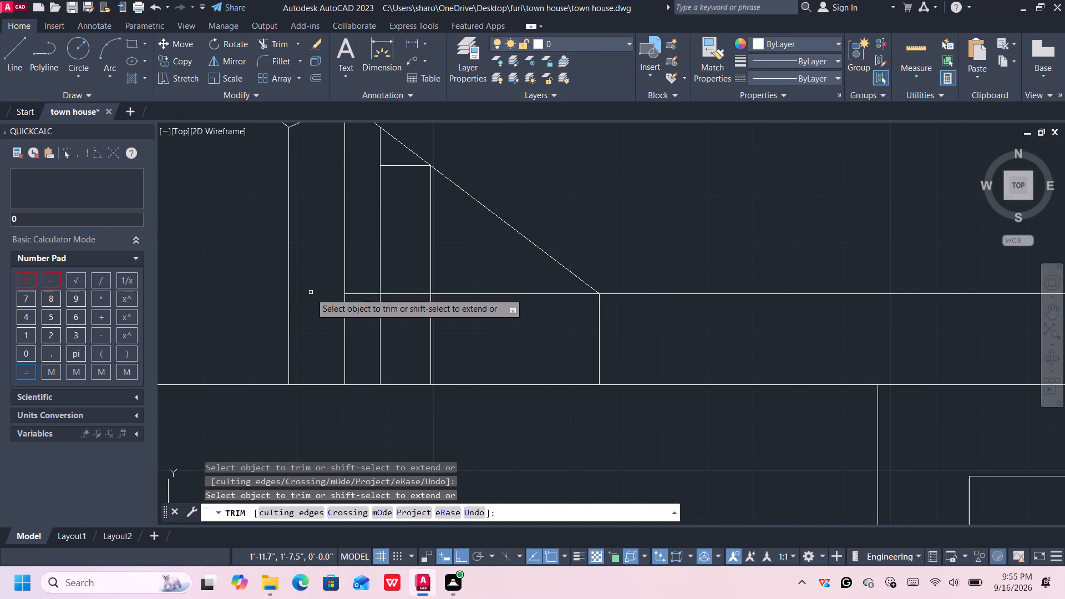
{"action": "left_click", "coordinate": [357, 294]}
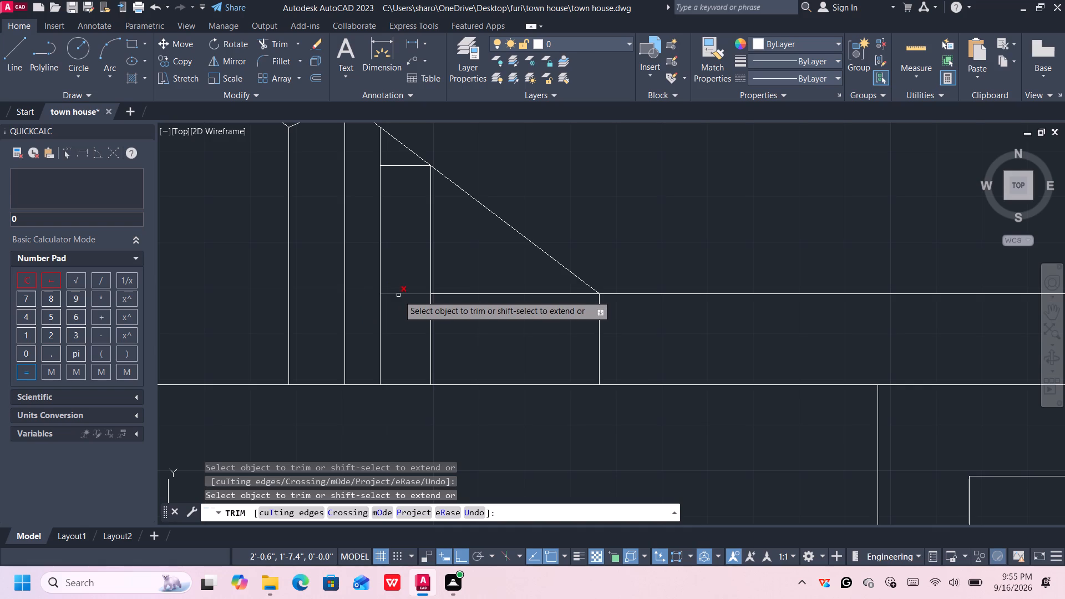
{"action": "left_click", "coordinate": [398, 295]}
{"action": "left_click", "coordinate": [466, 295]}
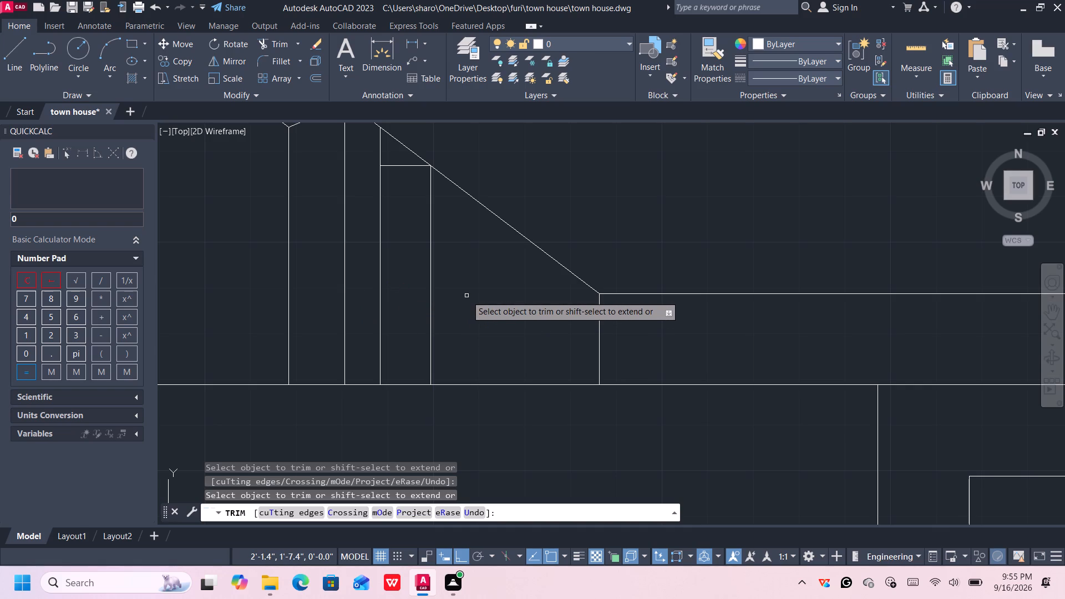
{"action": "key", "text": "Escape"}
Examine the slanted lines at the roof band's right end against the supports at its left end.
{"action": "scroll", "coordinate": [468, 304], "scroll_direction": "down", "scroll_amount": 3}
{"action": "middle_click_drag", "start_coordinate": [540, 276], "coordinate": [186, 276]}
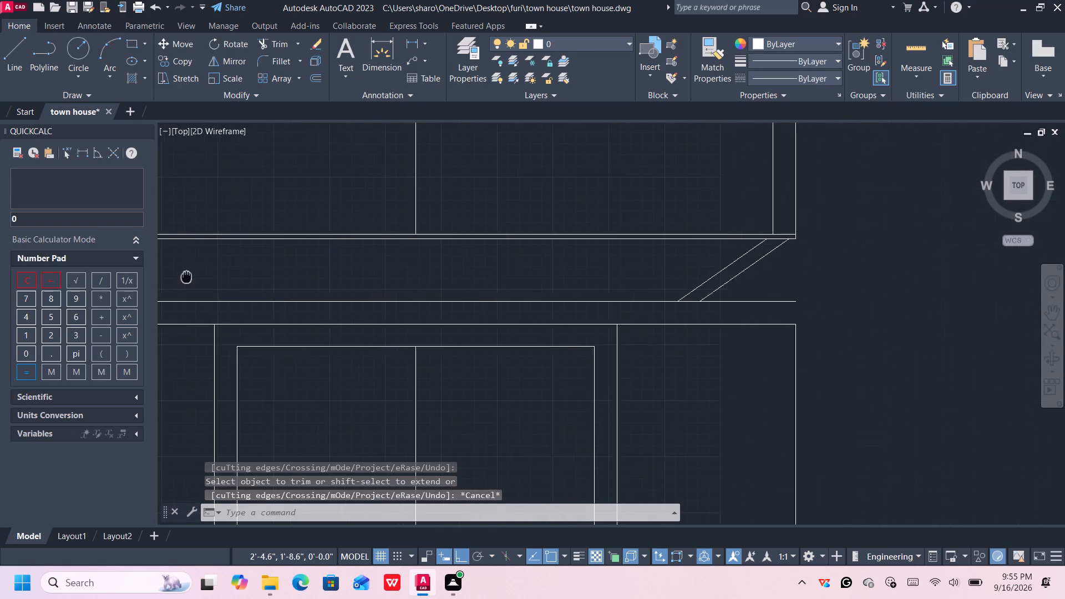
{"action": "middle_click_drag", "start_coordinate": [186, 276], "coordinate": [177, 276]}
{"action": "scroll", "coordinate": [451, 319], "scroll_direction": "down", "scroll_amount": 1}
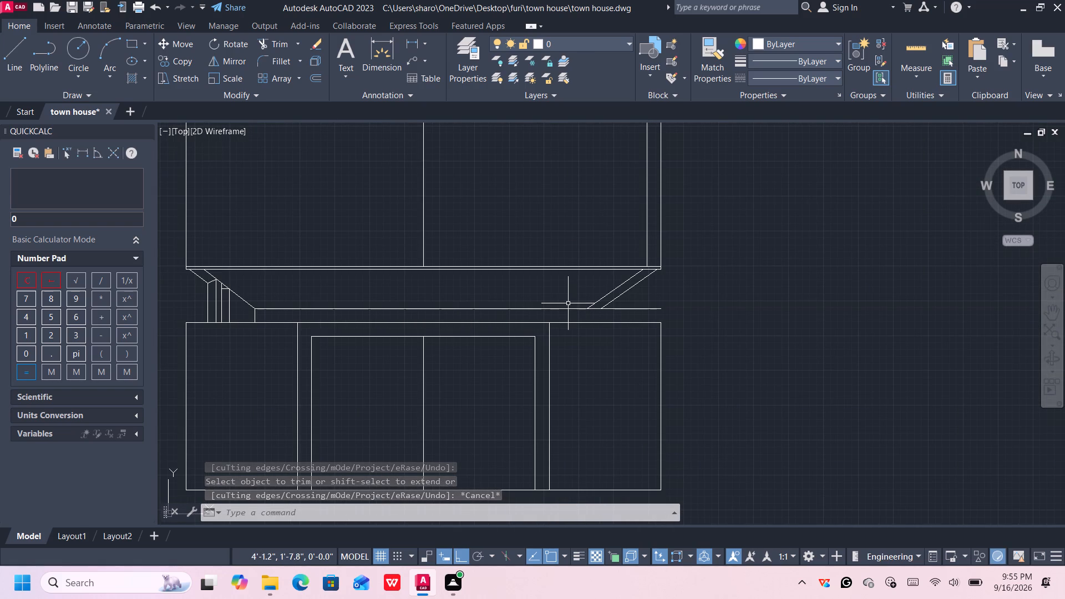
{"action": "middle_click_drag", "start_coordinate": [620, 312], "coordinate": [576, 302]}
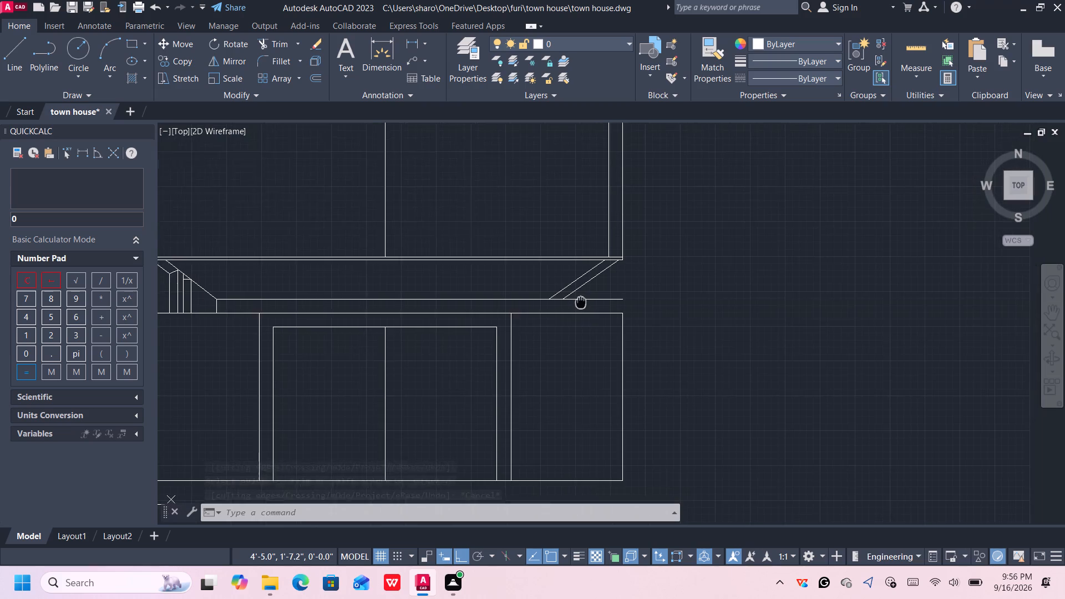
{"action": "middle_click_drag", "start_coordinate": [576, 302], "coordinate": [549, 302]}
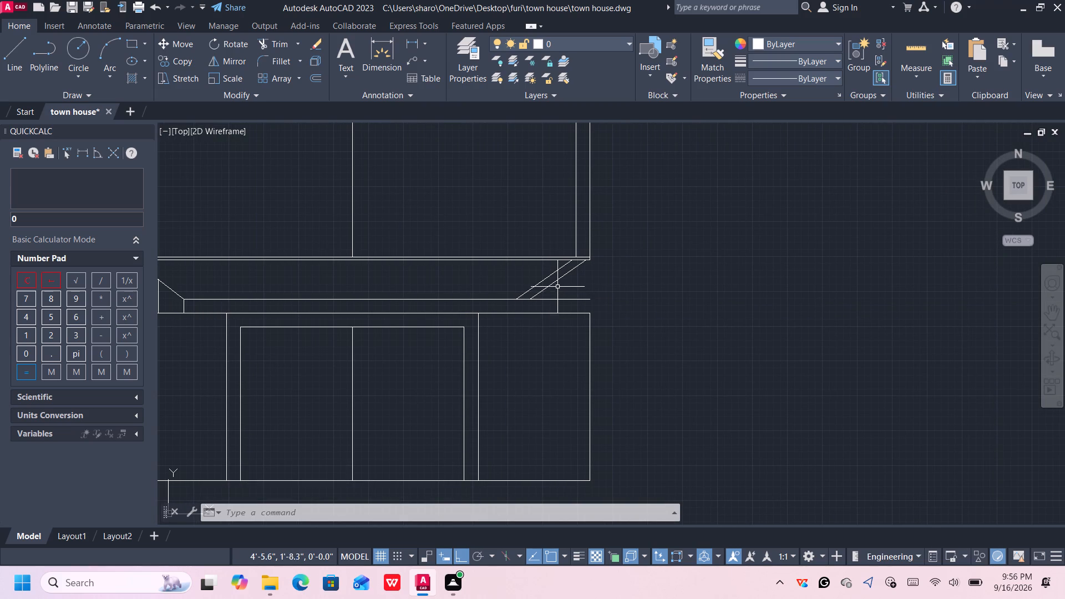
{"action": "scroll", "coordinate": [492, 288], "scroll_direction": "down", "scroll_amount": 1}
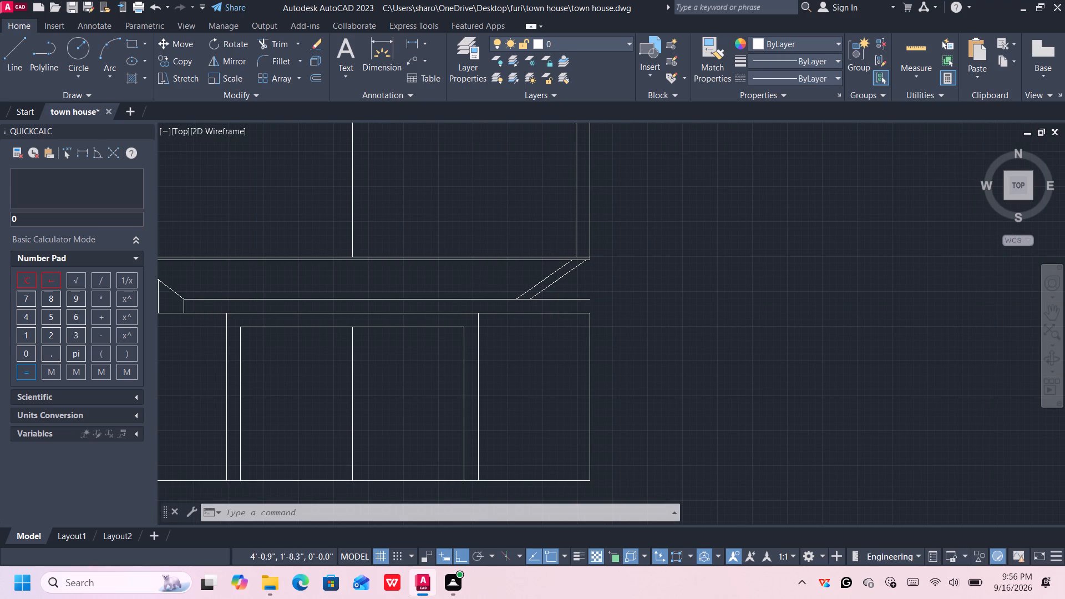
{"action": "middle_click_drag", "start_coordinate": [506, 283], "coordinate": [536, 289]}
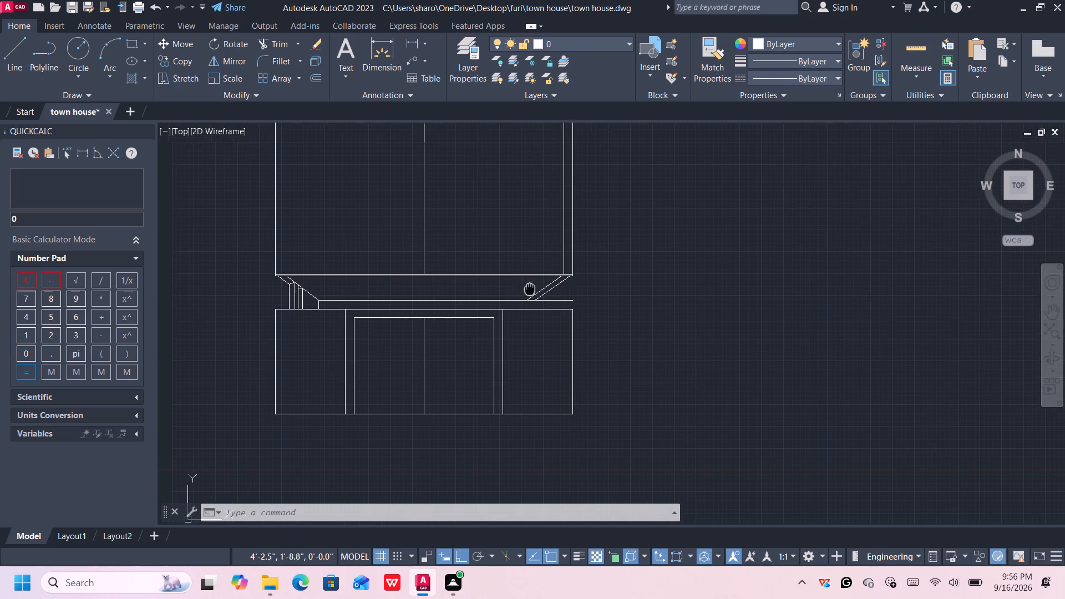
{"action": "middle_click_drag", "start_coordinate": [536, 289], "coordinate": [551, 289]}
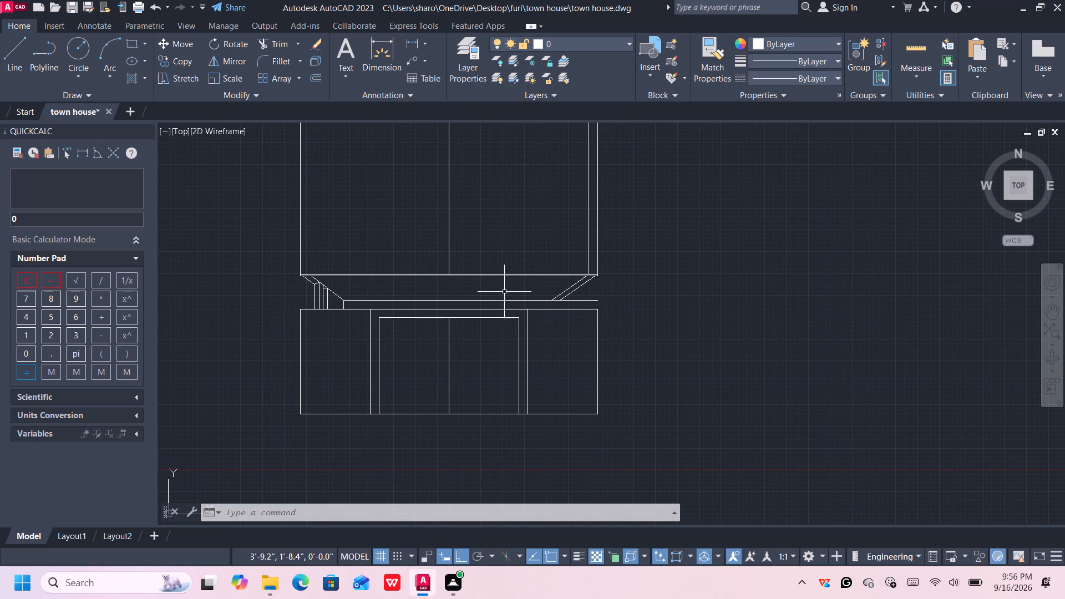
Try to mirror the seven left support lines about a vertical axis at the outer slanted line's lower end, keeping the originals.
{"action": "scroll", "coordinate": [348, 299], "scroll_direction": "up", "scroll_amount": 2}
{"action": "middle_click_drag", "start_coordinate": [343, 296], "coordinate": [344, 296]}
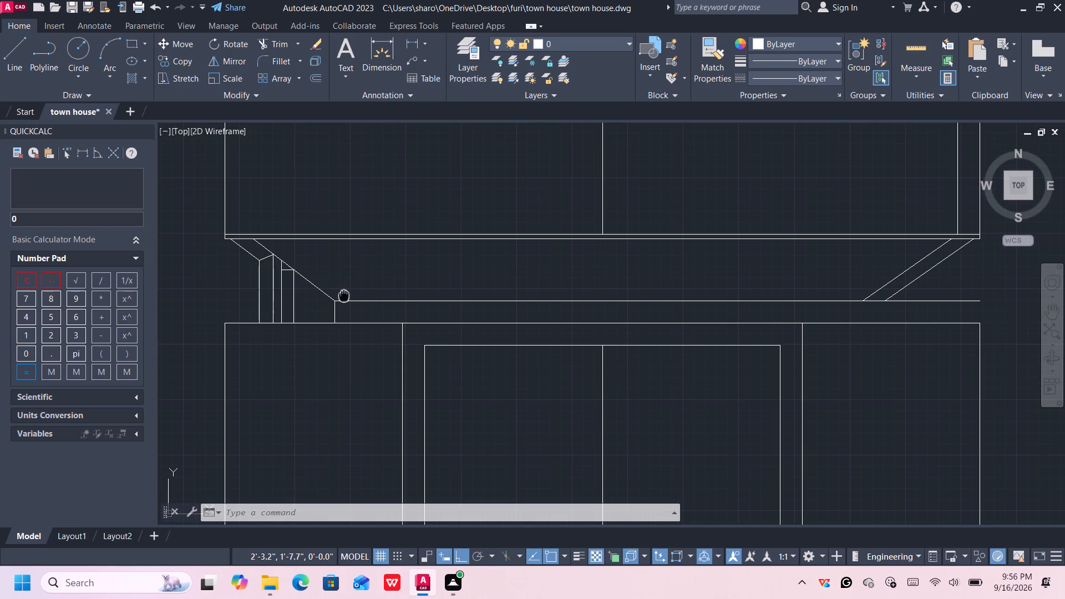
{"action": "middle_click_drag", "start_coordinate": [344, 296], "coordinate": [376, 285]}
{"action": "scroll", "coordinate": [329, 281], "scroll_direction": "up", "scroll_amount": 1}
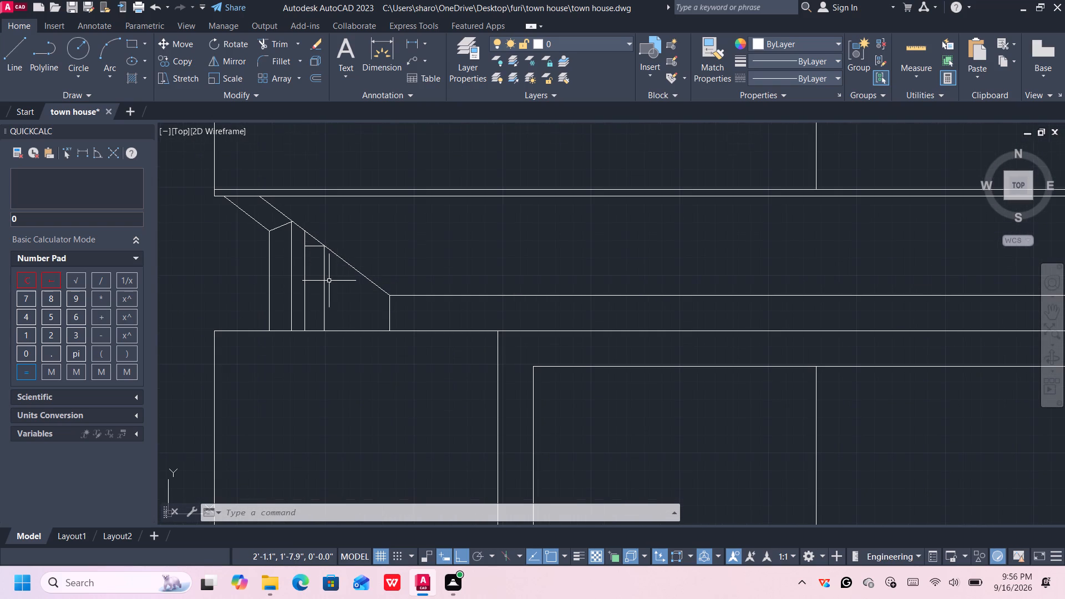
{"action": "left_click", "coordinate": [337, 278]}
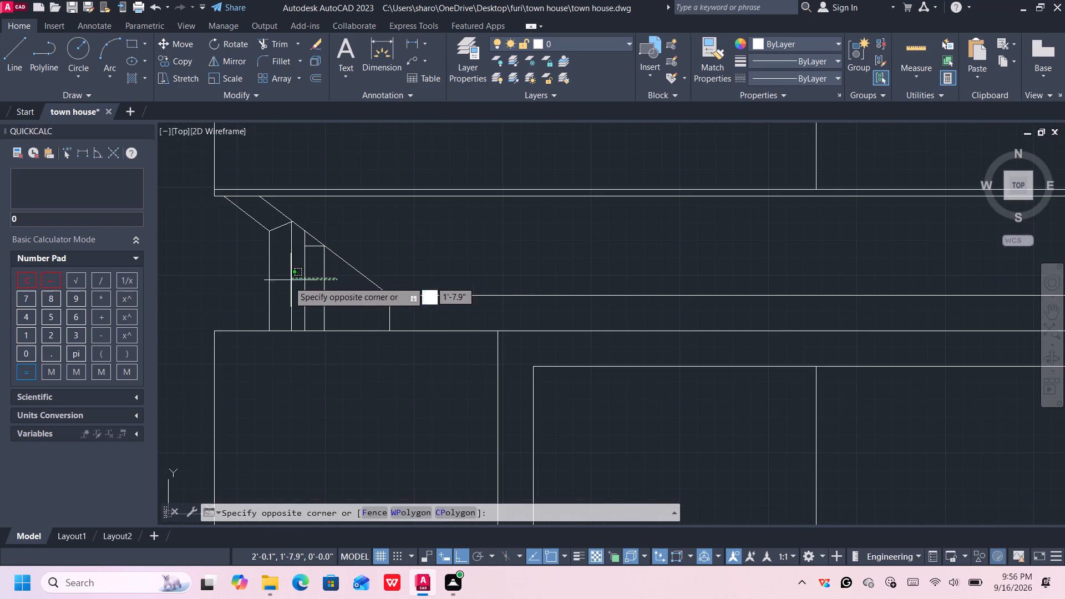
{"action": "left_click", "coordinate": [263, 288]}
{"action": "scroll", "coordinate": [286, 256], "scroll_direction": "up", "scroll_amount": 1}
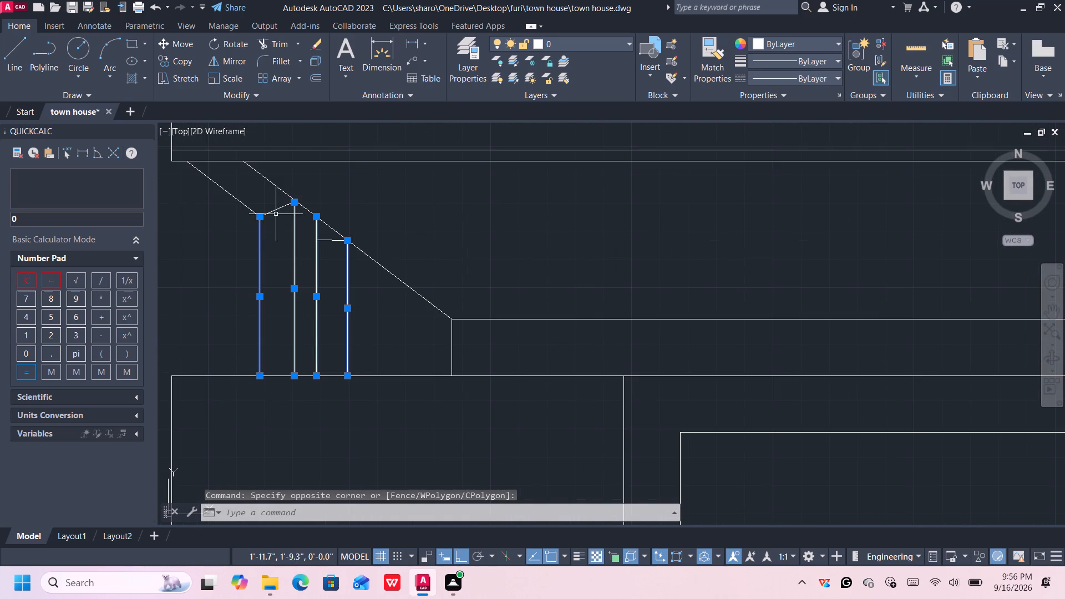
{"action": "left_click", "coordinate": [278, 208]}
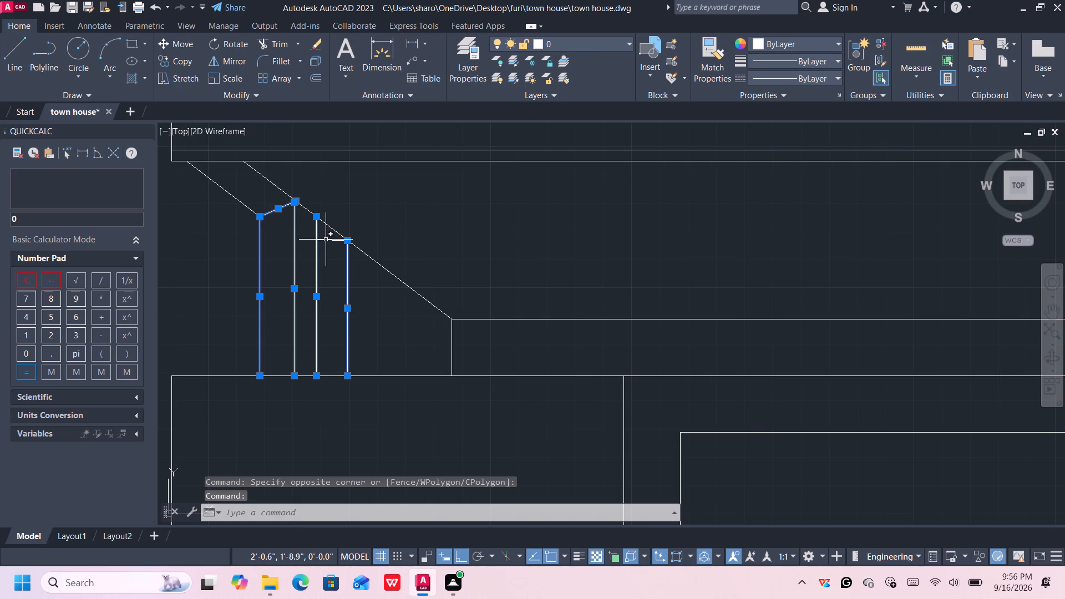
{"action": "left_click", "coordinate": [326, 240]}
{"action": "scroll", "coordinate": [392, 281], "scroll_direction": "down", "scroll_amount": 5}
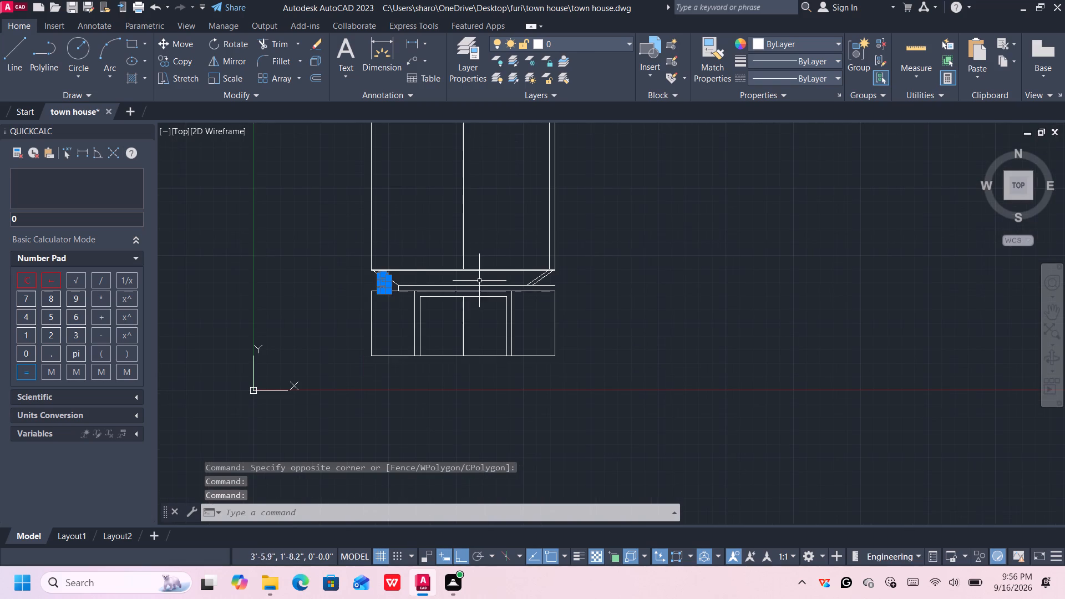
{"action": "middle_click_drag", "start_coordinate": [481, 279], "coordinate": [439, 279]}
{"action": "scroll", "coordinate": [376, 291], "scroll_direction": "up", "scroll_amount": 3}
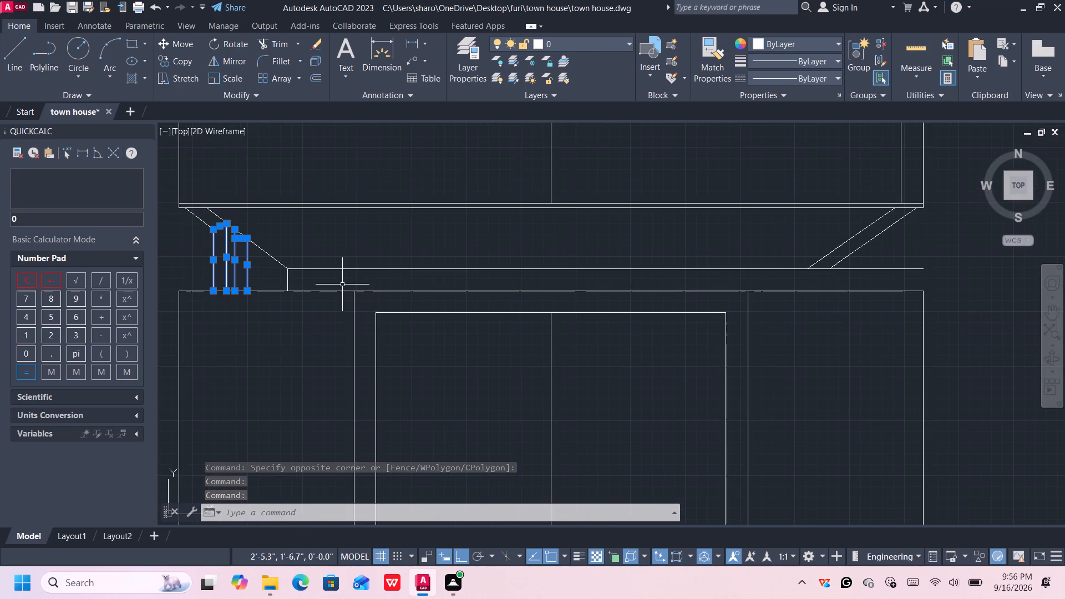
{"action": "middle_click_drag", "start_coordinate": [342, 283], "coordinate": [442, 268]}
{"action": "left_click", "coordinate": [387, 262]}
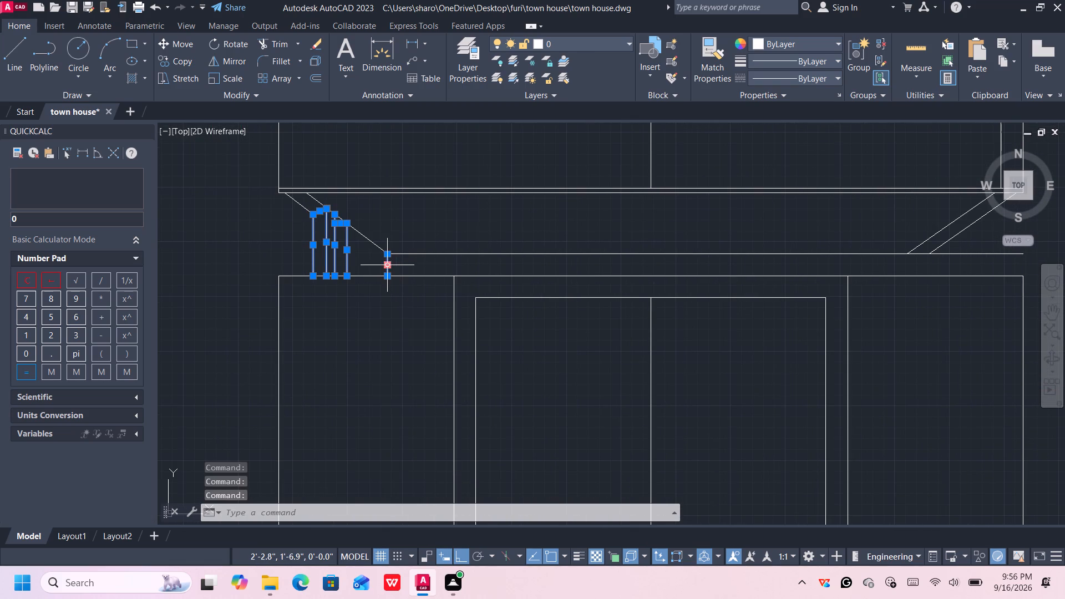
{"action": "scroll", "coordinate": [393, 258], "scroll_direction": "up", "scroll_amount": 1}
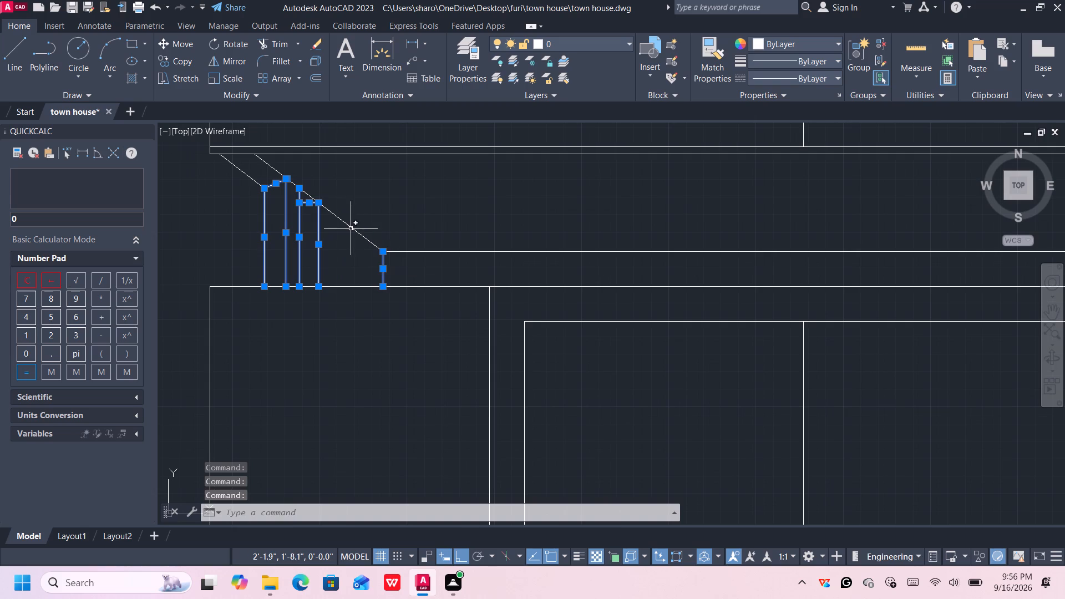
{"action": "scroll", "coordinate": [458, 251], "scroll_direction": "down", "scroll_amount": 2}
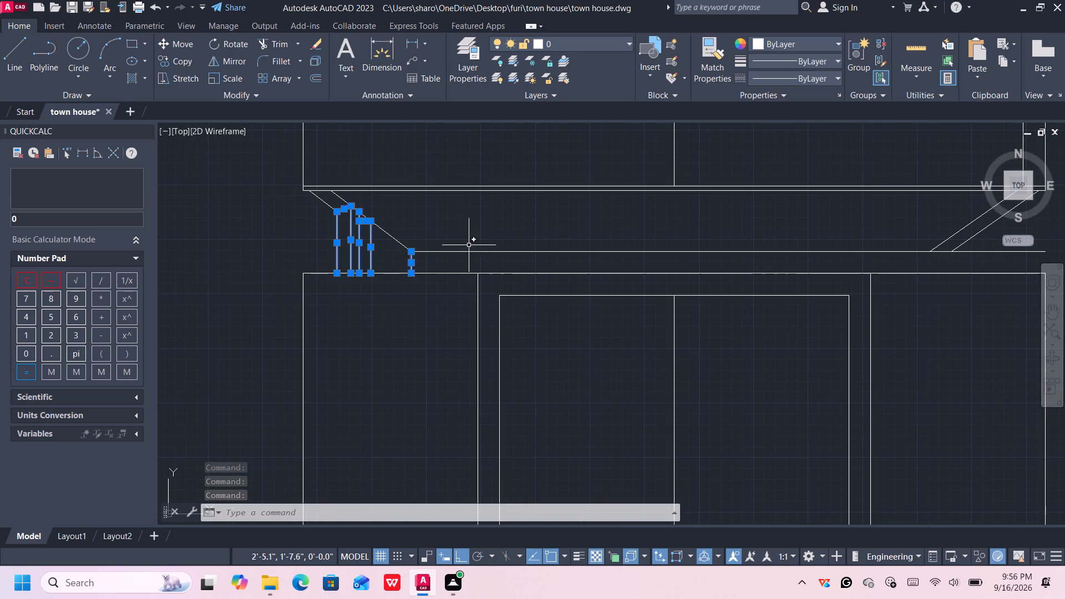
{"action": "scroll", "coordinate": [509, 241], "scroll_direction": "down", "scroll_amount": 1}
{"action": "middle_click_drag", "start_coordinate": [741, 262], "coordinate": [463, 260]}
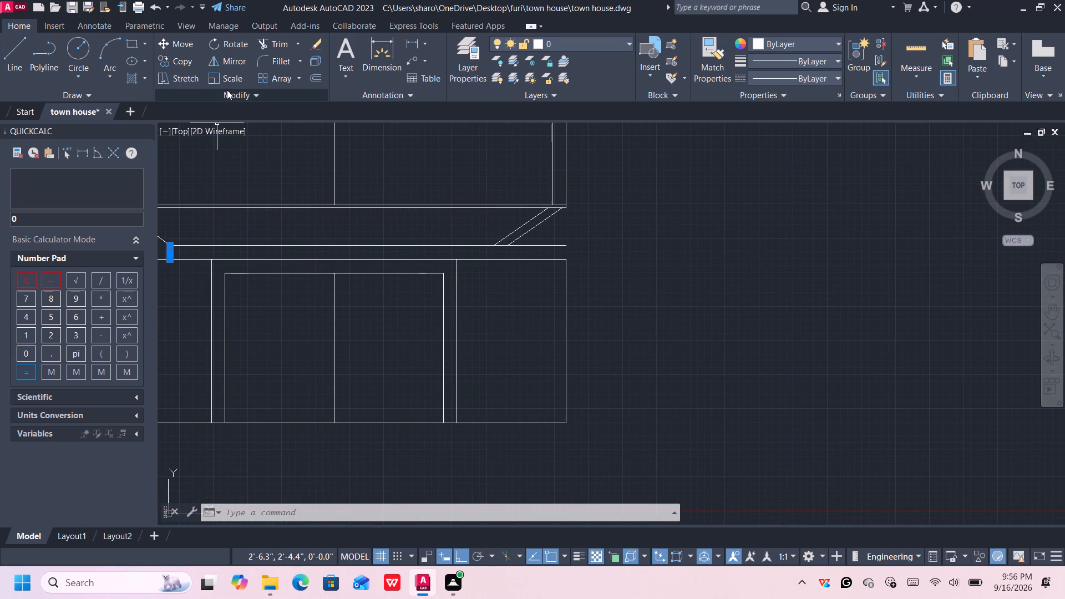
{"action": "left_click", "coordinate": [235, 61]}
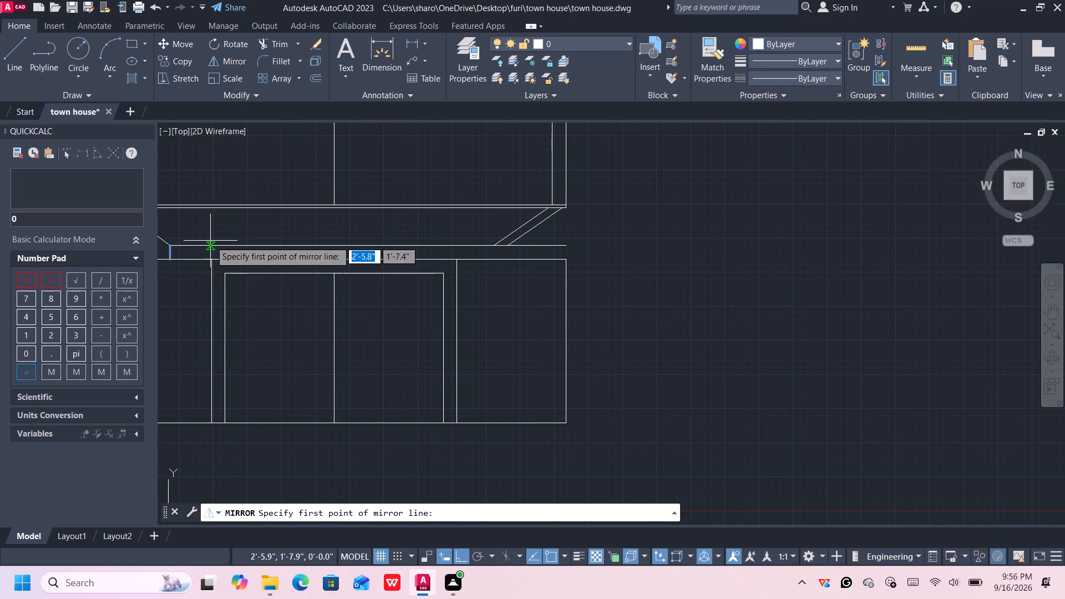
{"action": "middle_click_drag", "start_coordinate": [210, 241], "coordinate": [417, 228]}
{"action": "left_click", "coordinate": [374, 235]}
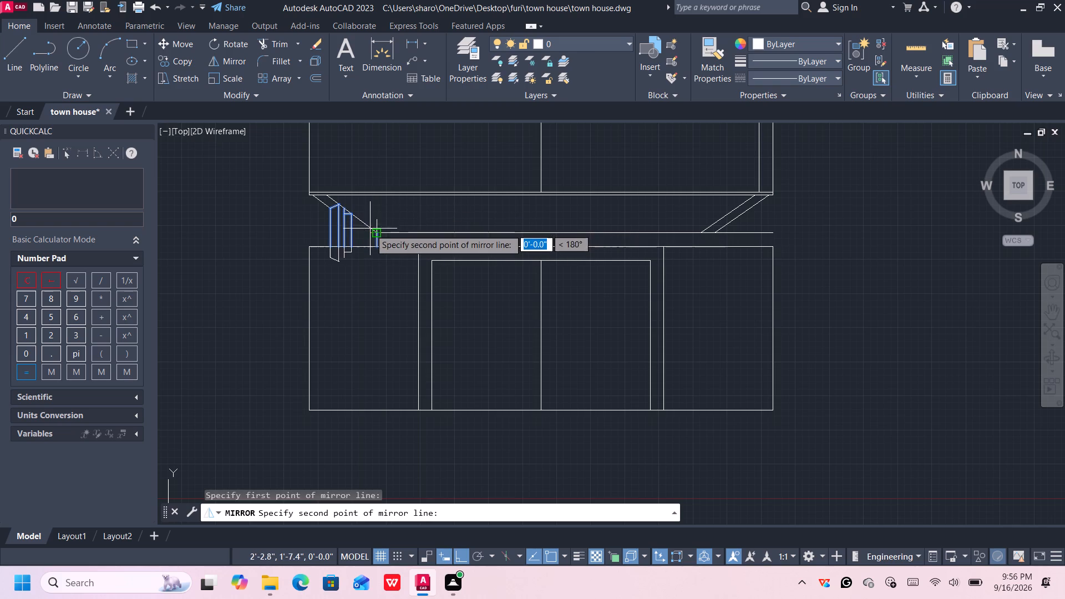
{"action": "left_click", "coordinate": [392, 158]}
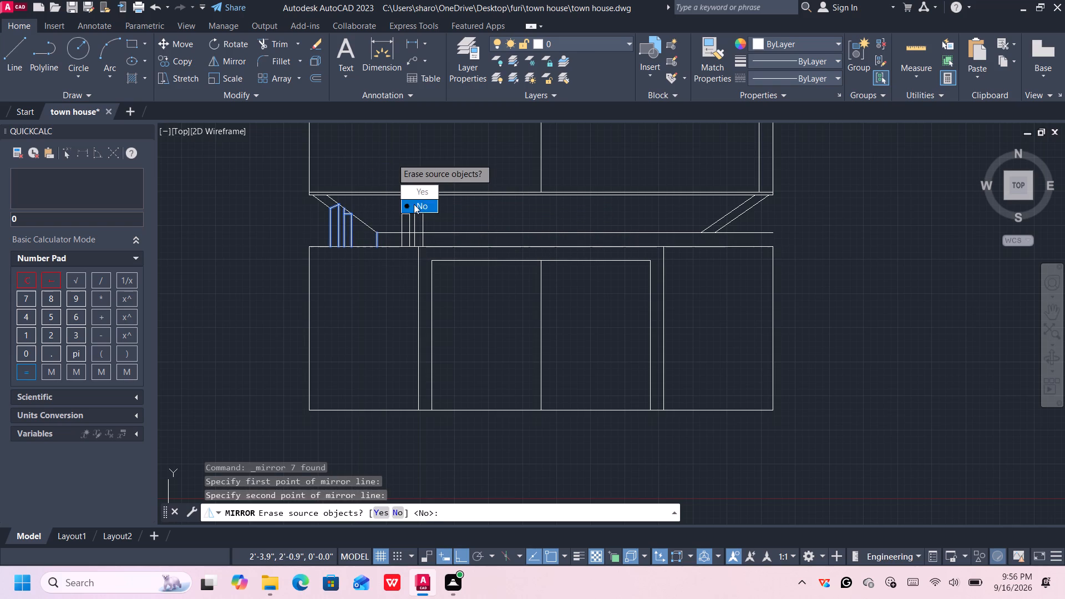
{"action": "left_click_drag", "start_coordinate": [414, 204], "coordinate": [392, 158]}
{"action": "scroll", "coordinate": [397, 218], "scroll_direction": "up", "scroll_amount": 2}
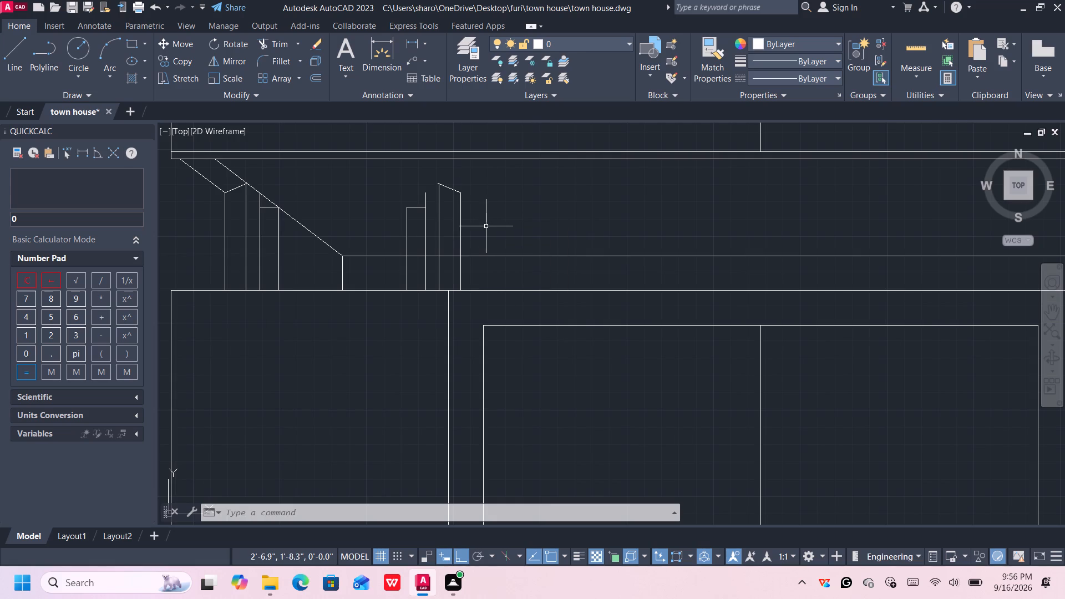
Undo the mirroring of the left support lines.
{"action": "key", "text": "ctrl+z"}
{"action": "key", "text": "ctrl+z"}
Examine the left supports and the matching area beneath the slanted lines at the roof band's right end.
{"action": "scroll", "coordinate": [479, 234], "scroll_direction": "down", "scroll_amount": 2}
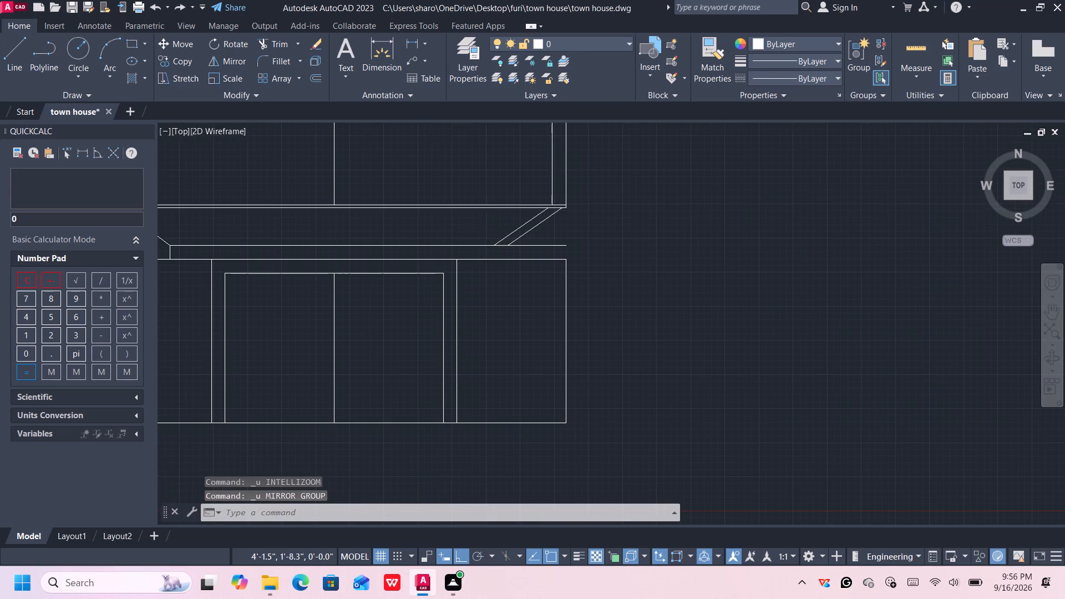
{"action": "scroll", "coordinate": [479, 234], "scroll_direction": "down", "scroll_amount": 1}
{"action": "scroll", "coordinate": [483, 250], "scroll_direction": "up", "scroll_amount": 2}
{"action": "middle_click_drag", "start_coordinate": [370, 209], "coordinate": [559, 261]}
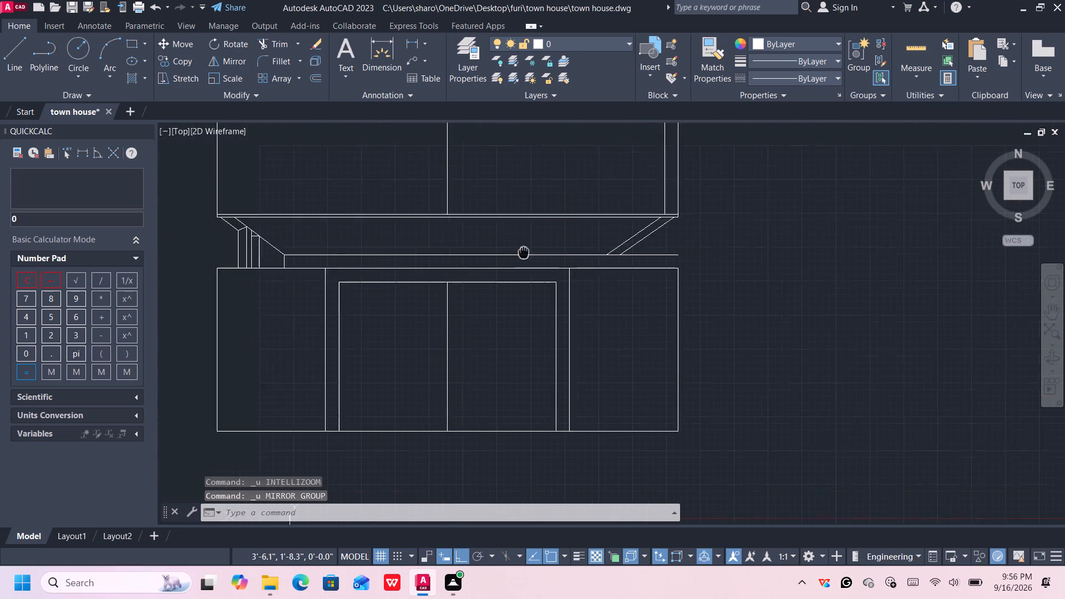
{"action": "middle_click_drag", "start_coordinate": [559, 261], "coordinate": [575, 266]}
{"action": "scroll", "coordinate": [358, 268], "scroll_direction": "up", "scroll_amount": 1}
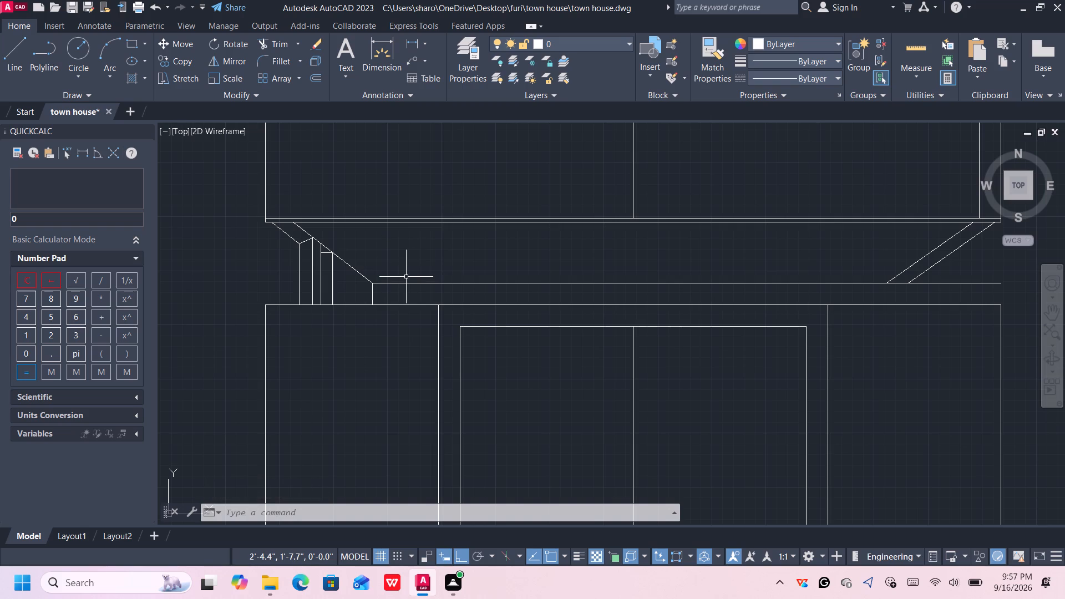
{"action": "middle_click_drag", "start_coordinate": [705, 272], "coordinate": [696, 270]}
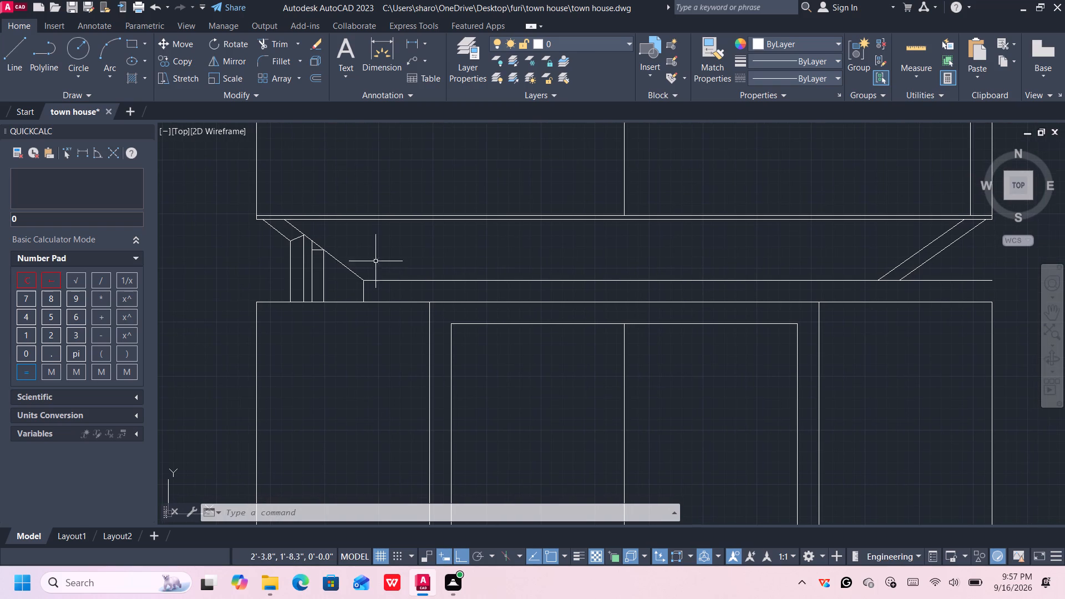
{"action": "scroll", "coordinate": [286, 250], "scroll_direction": "up", "scroll_amount": 2}
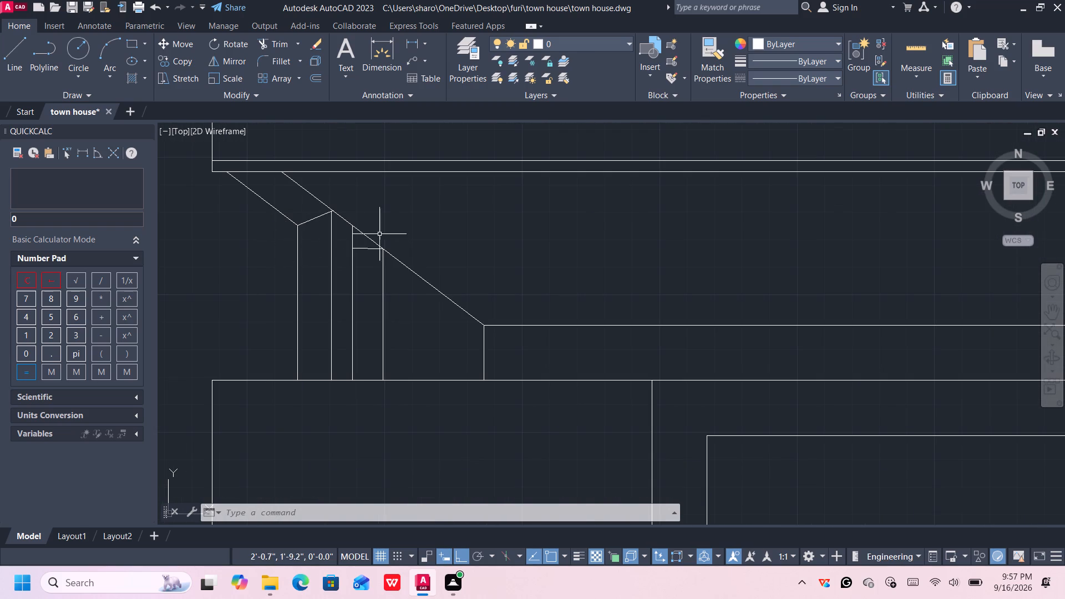
{"action": "scroll", "coordinate": [556, 280], "scroll_direction": "down", "scroll_amount": 2}
{"action": "middle_click_drag", "start_coordinate": [771, 287], "coordinate": [329, 280]}
{"action": "scroll", "coordinate": [769, 287], "scroll_direction": "up", "scroll_amount": 1}
{"action": "scroll", "coordinate": [329, 279], "scroll_direction": "down", "scroll_amount": 2}
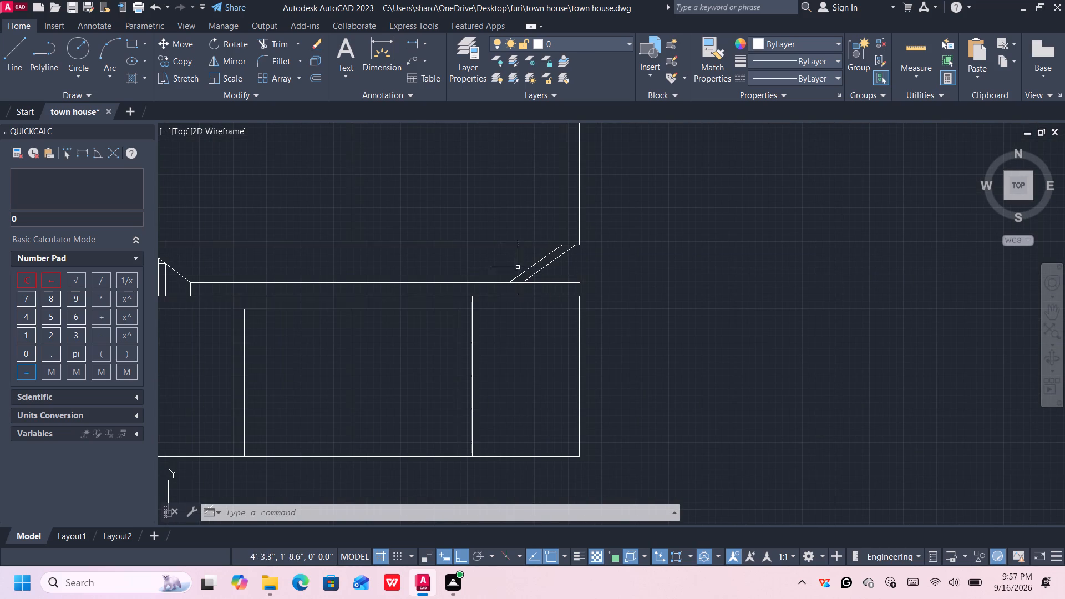
{"action": "scroll", "coordinate": [401, 266], "scroll_direction": "down", "scroll_amount": 1}
{"action": "scroll", "coordinate": [359, 273], "scroll_direction": "up", "scroll_amount": 1}
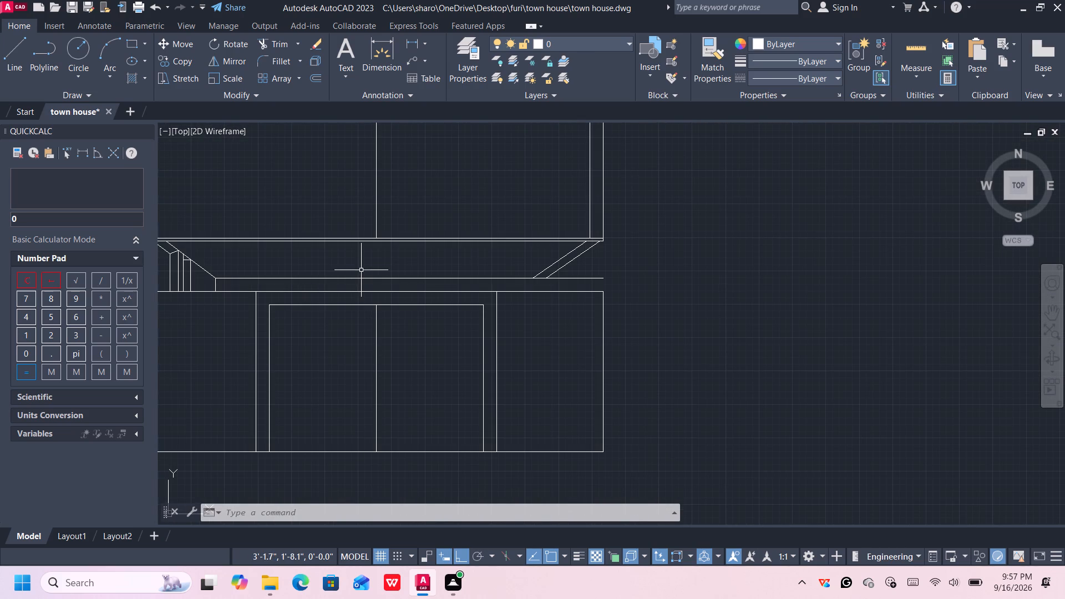
Draw connected lines from the left supports' peak about 2'-5.6" across to the right inner slant, on to the outer slant, and down to the band's lower line.
{"action": "key", "text": "l"}
{"action": "key", "text": "Return"}
{"action": "middle_click_drag", "start_coordinate": [312, 260], "coordinate": [411, 257]}
{"action": "left_click", "coordinate": [274, 247]}
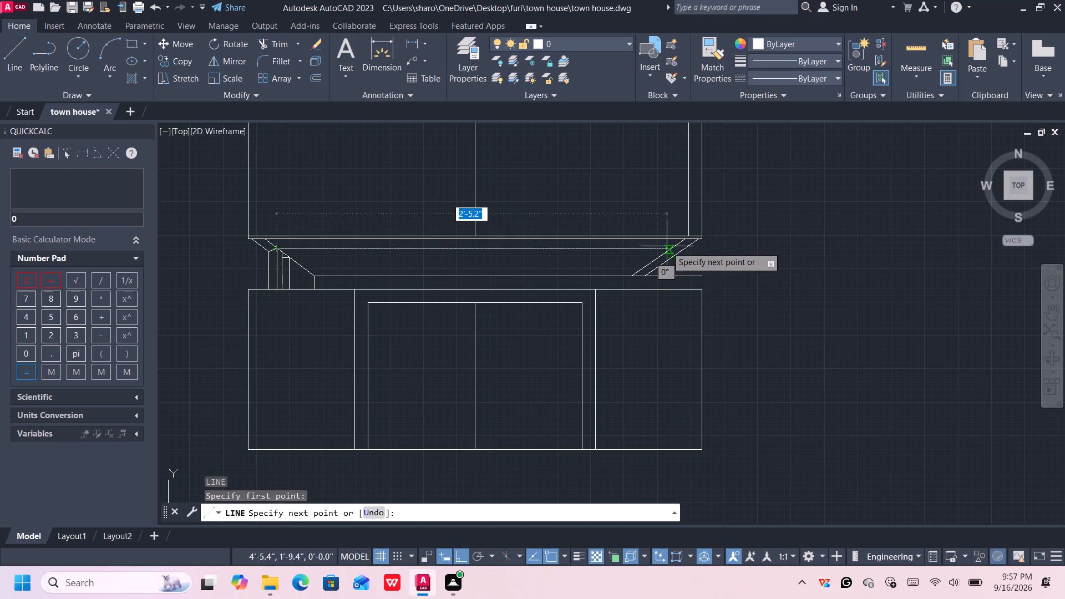
{"action": "scroll", "coordinate": [667, 247], "scroll_direction": "up", "scroll_amount": 3}
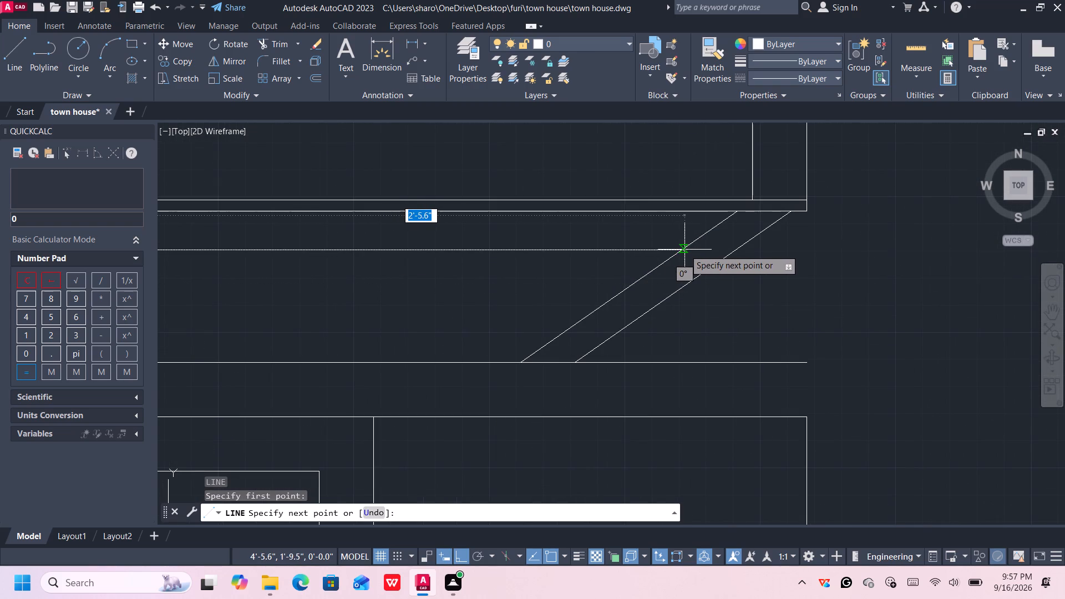
{"action": "left_click", "coordinate": [683, 249]}
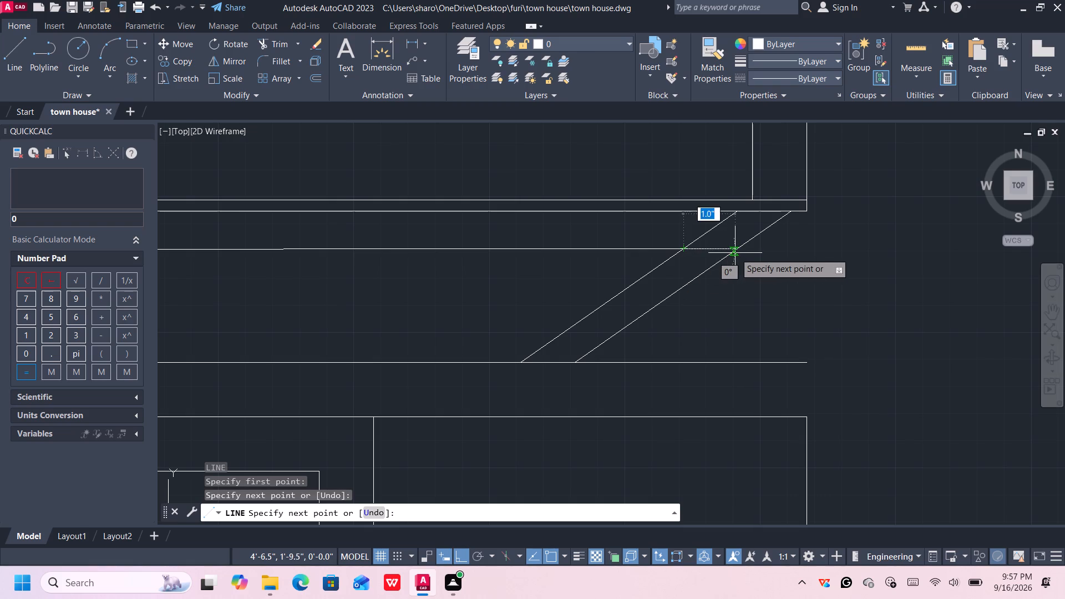
{"action": "left_click", "coordinate": [739, 250]}
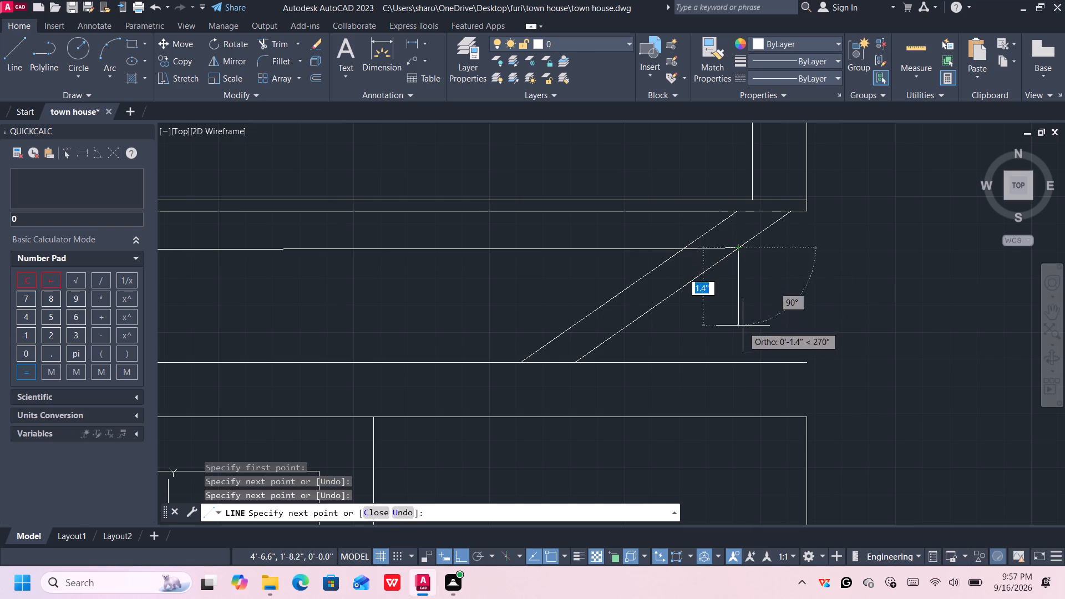
{"action": "left_click", "coordinate": [741, 367]}
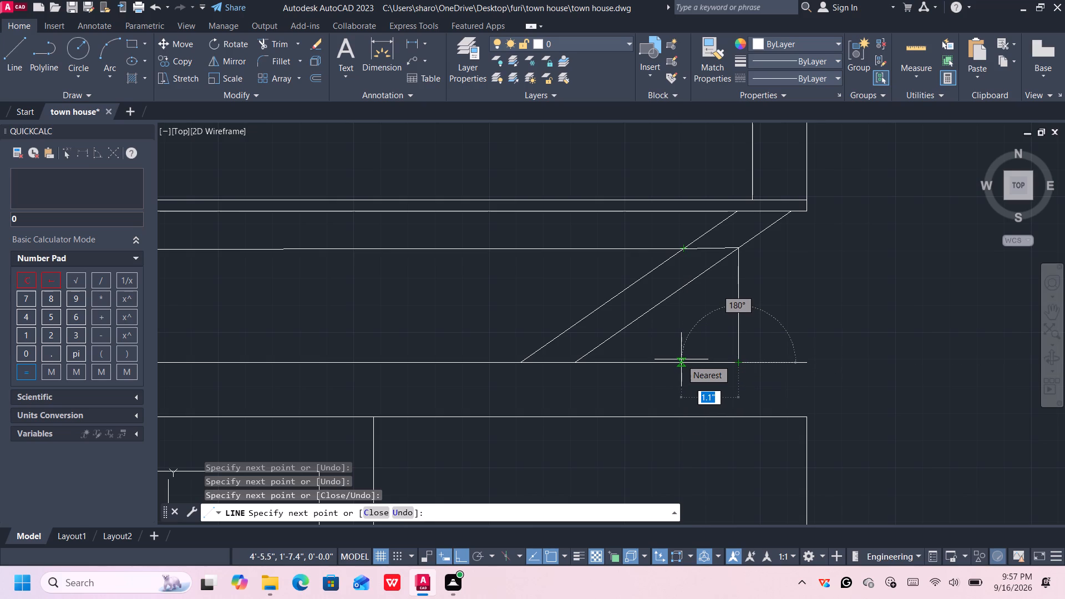
{"action": "key", "text": "Escape"}
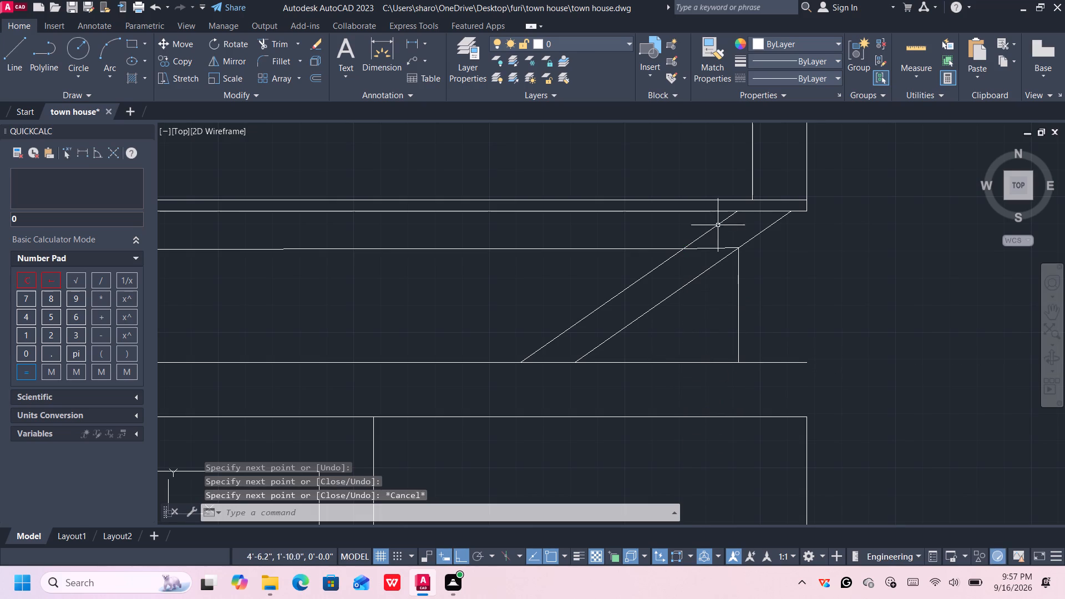
Replace the short segment between the right slanted lines with a level line from the inner slant extending past the outer slant.
{"action": "left_click", "coordinate": [718, 249]}
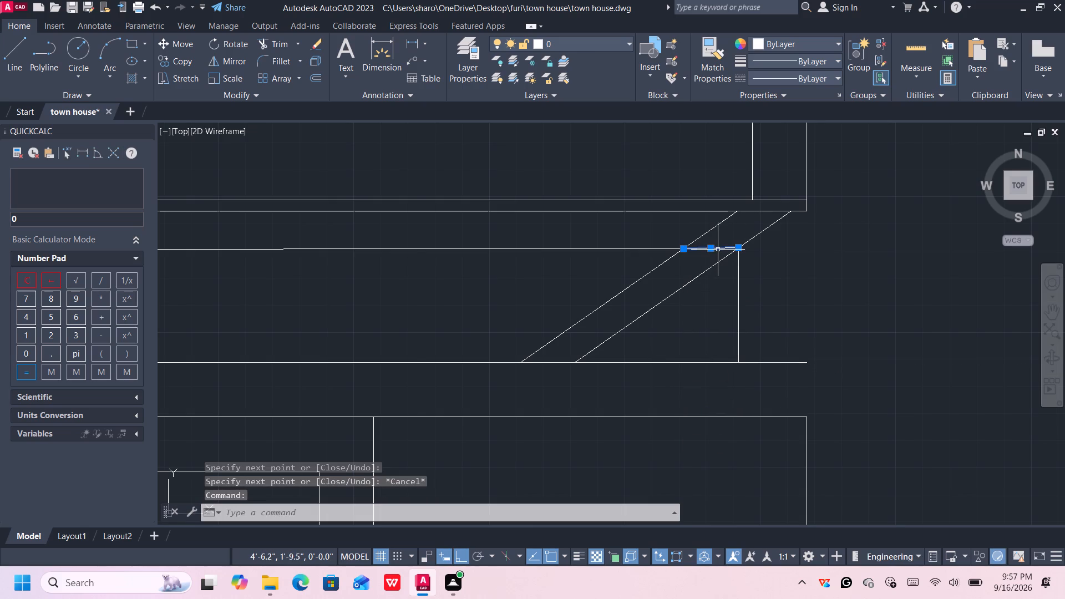
{"action": "key", "text": "Delete"}
{"action": "key", "text": "l"}
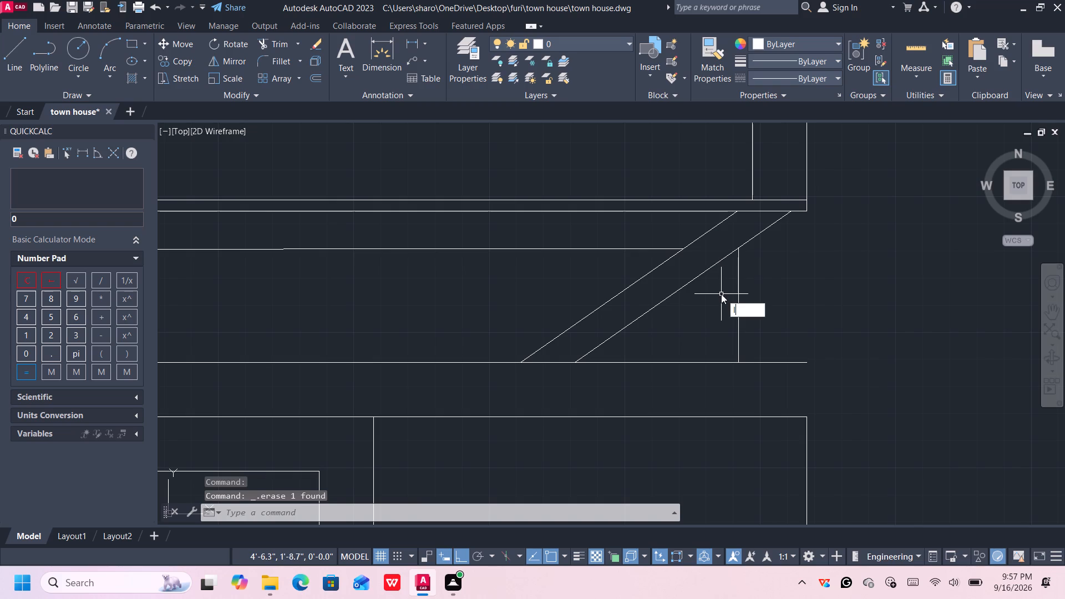
{"action": "key", "text": "Return"}
{"action": "left_click", "coordinate": [682, 250]}
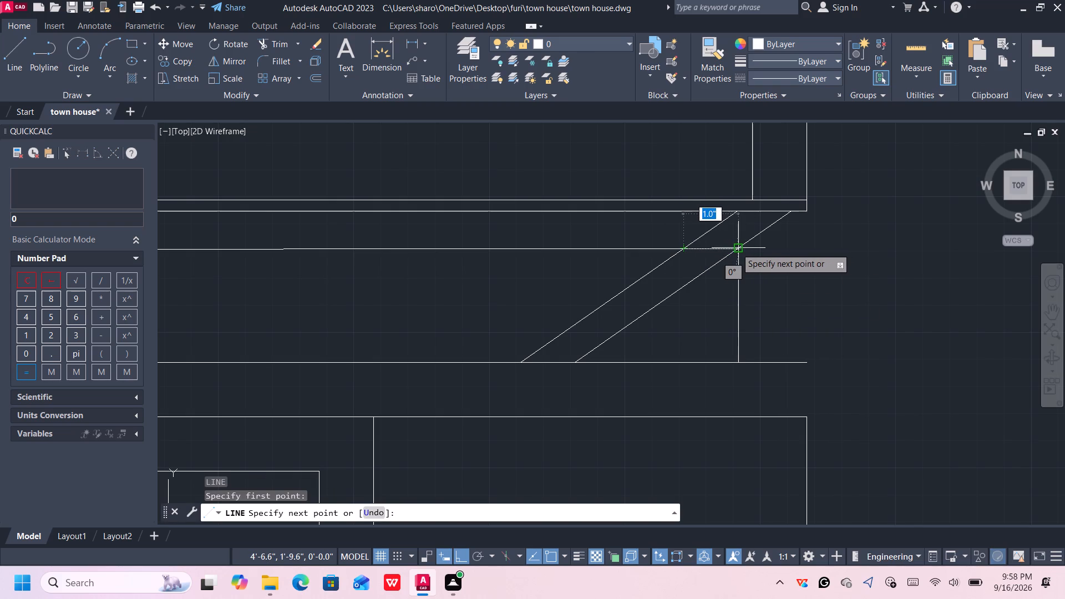
{"action": "left_click", "coordinate": [736, 248]}
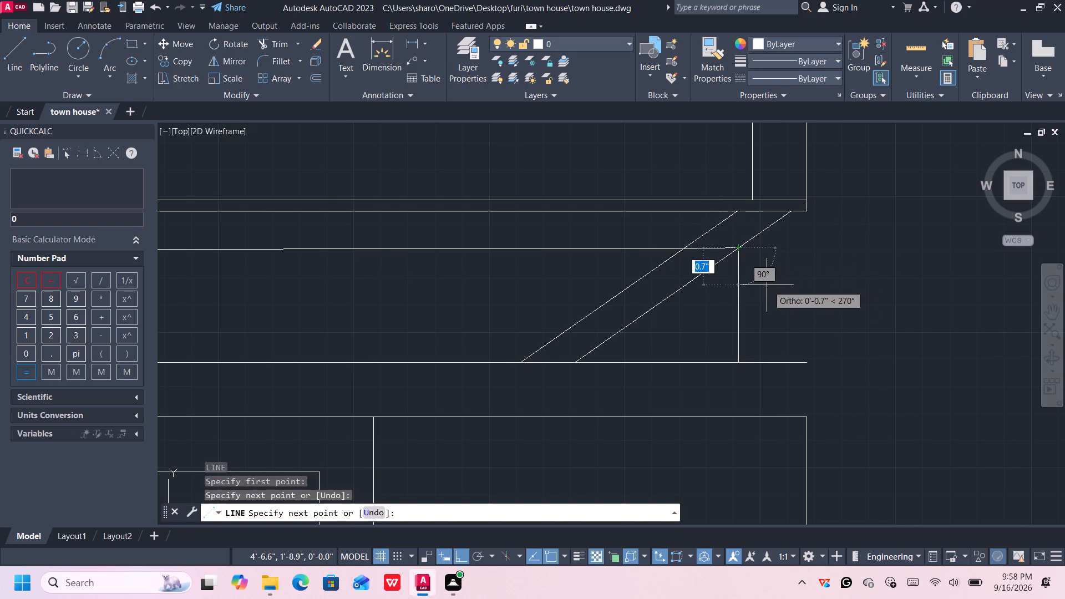
{"action": "key", "text": "ctrl+z"}
{"action": "left_click", "coordinate": [778, 265]}
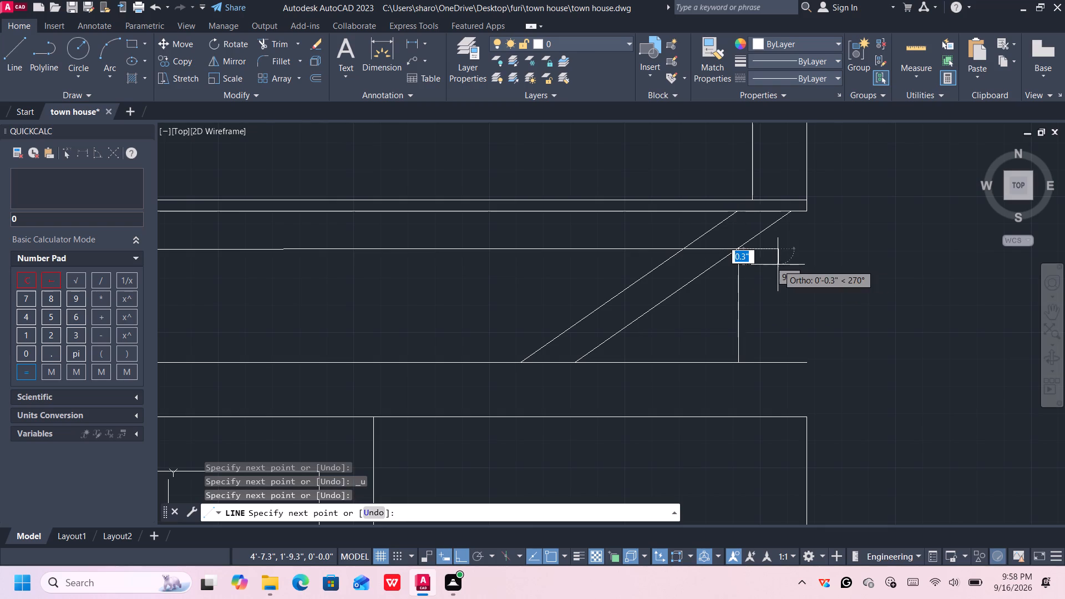
{"action": "key", "text": "Escape"}
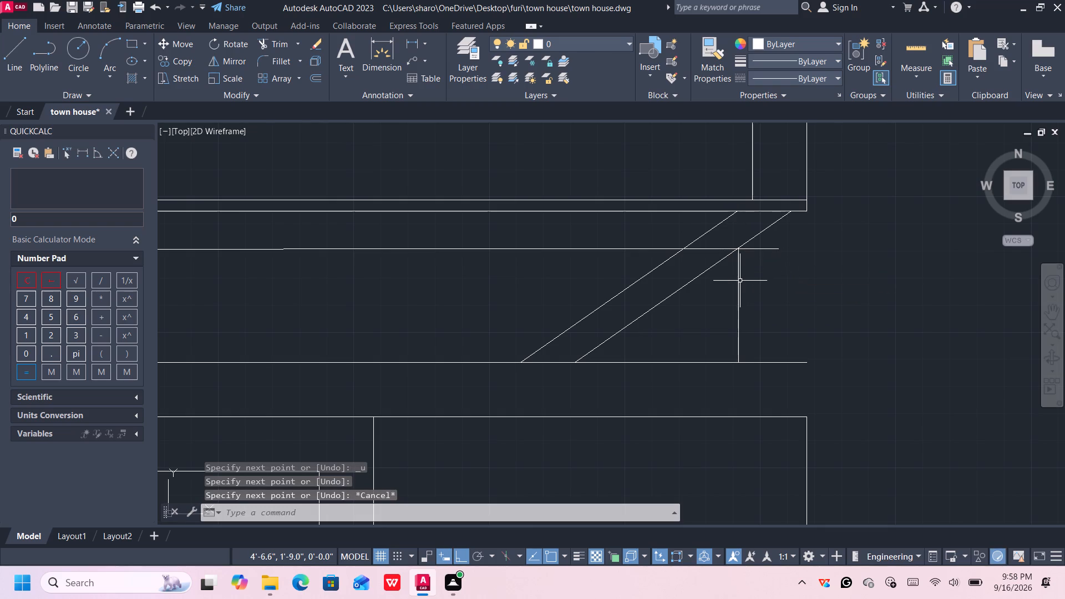
Draw a vertical support line from the level line's start on the inner right slant down to the band's lower line.
{"action": "key", "text": "l"}
{"action": "key", "text": "Return"}
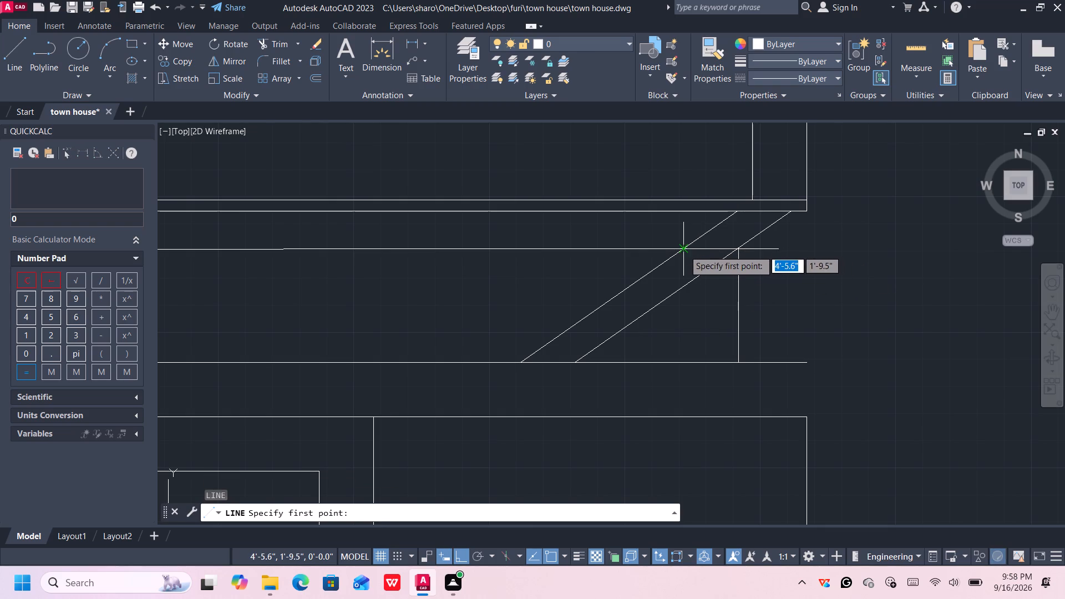
{"action": "left_click", "coordinate": [683, 250]}
{"action": "left_click", "coordinate": [685, 363]}
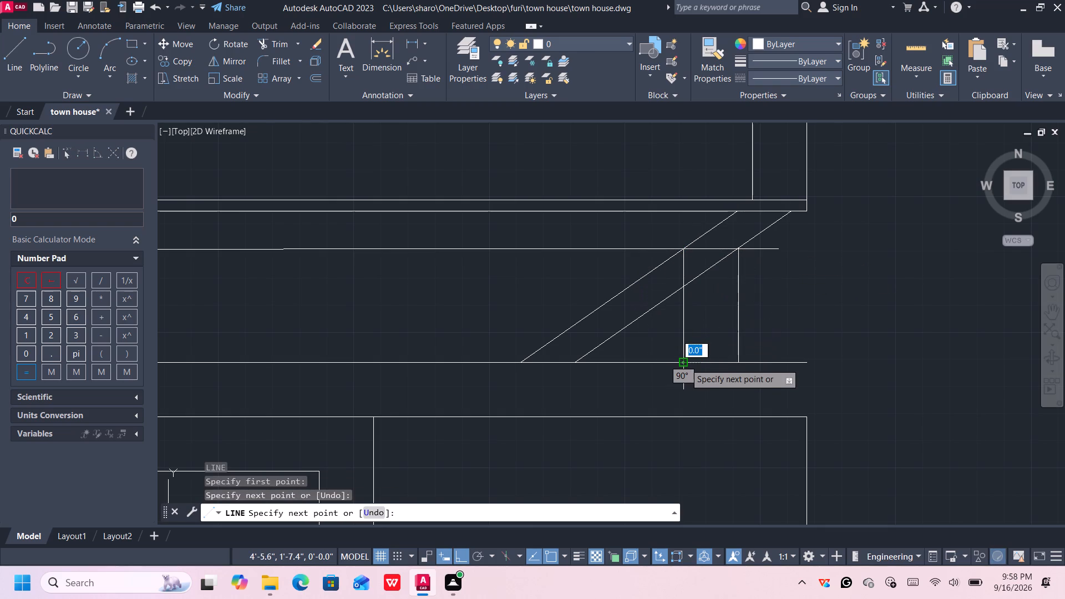
{"action": "key", "text": "Escape"}
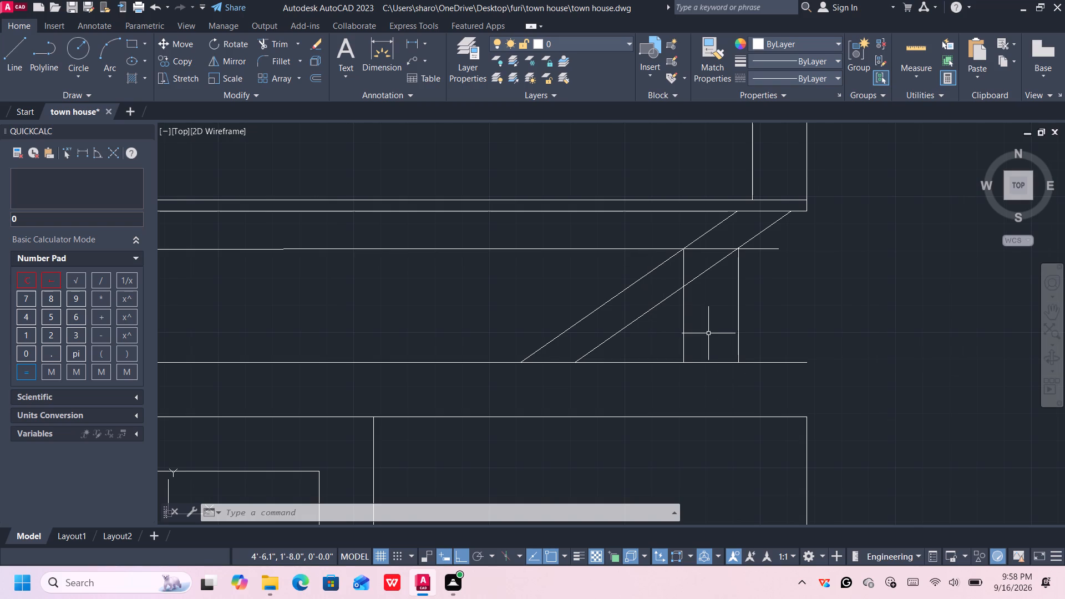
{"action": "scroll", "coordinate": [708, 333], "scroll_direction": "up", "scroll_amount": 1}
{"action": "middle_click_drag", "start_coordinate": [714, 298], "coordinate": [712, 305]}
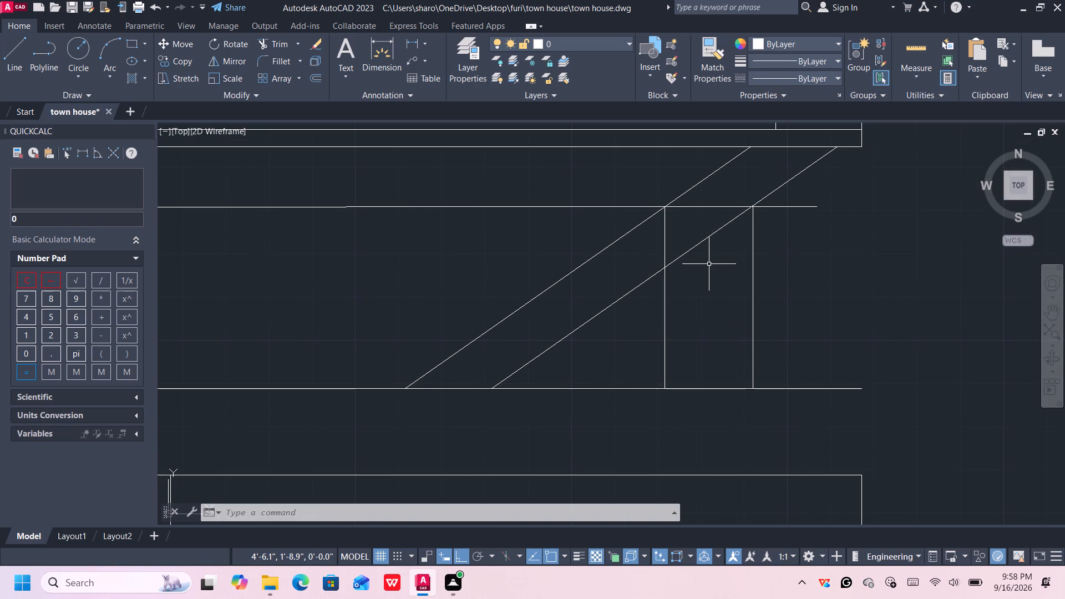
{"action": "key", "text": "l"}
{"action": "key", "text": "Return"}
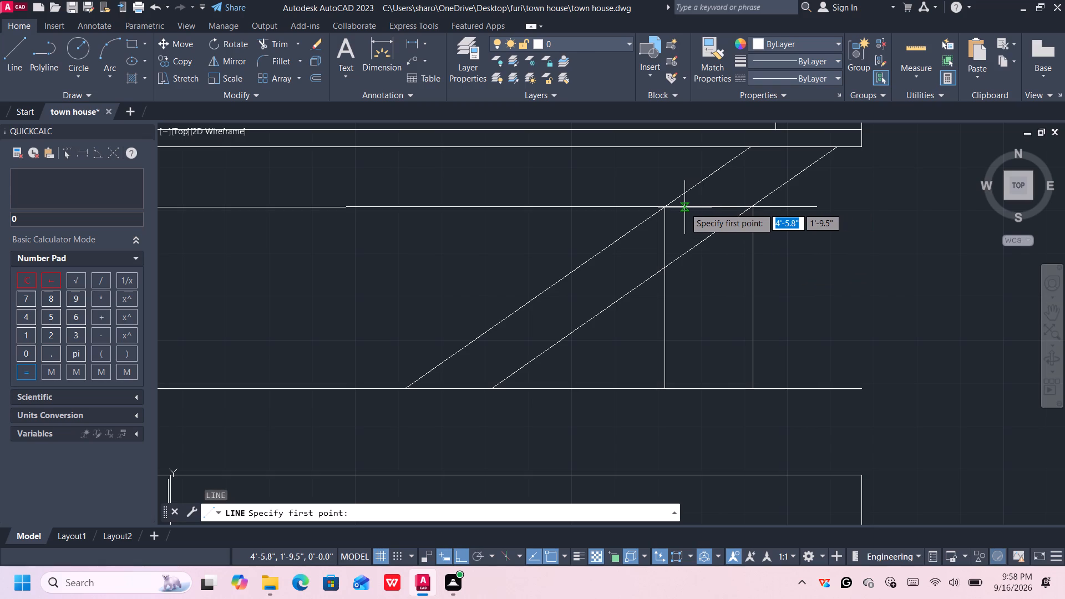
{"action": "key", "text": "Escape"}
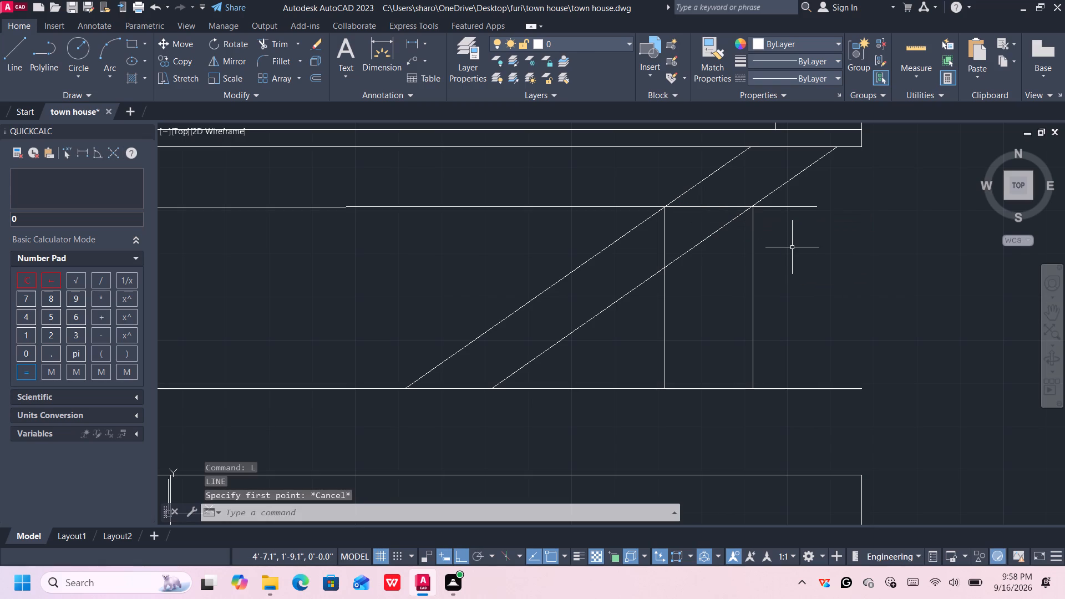
Trim the short level line's overhang beyond the outer right slant.
{"action": "type", "text": "tr"}
{"action": "key", "text": "Return"}
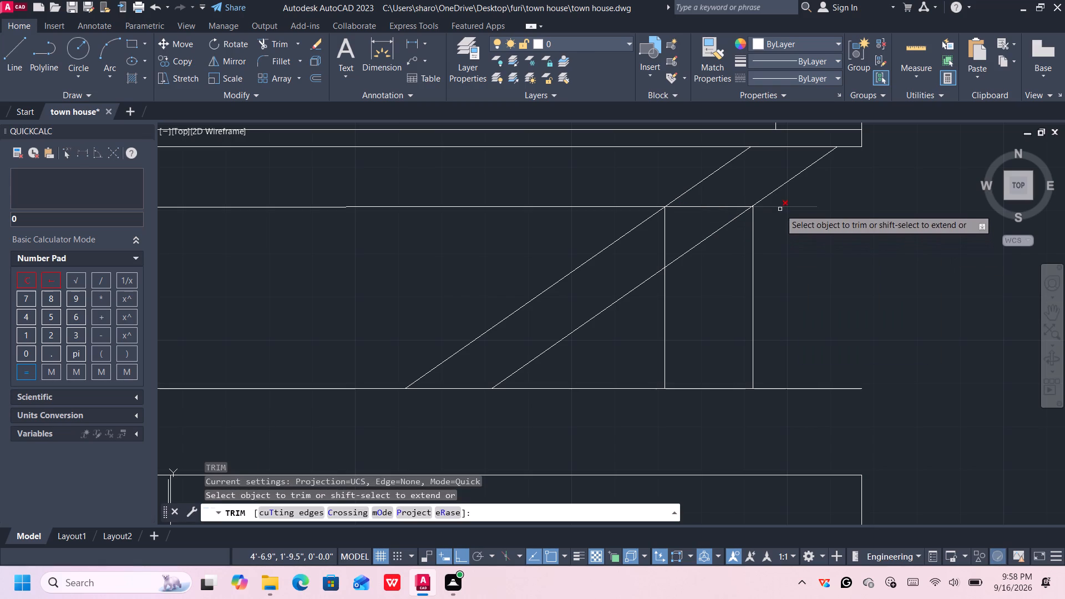
{"action": "left_click", "coordinate": [780, 209]}
{"action": "left_click", "coordinate": [780, 205]}
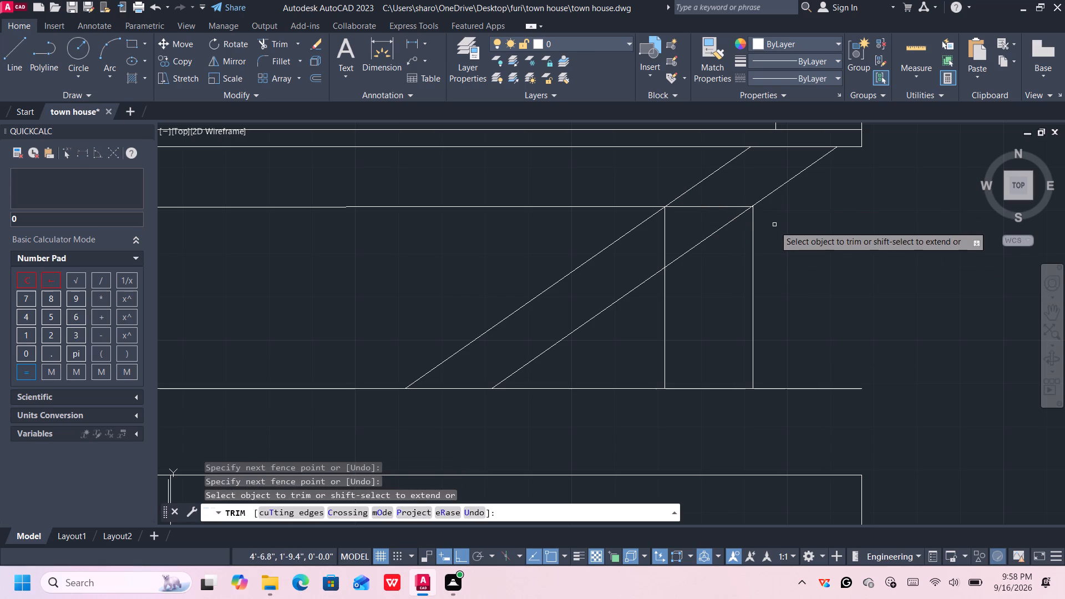
{"action": "key", "text": "Escape"}
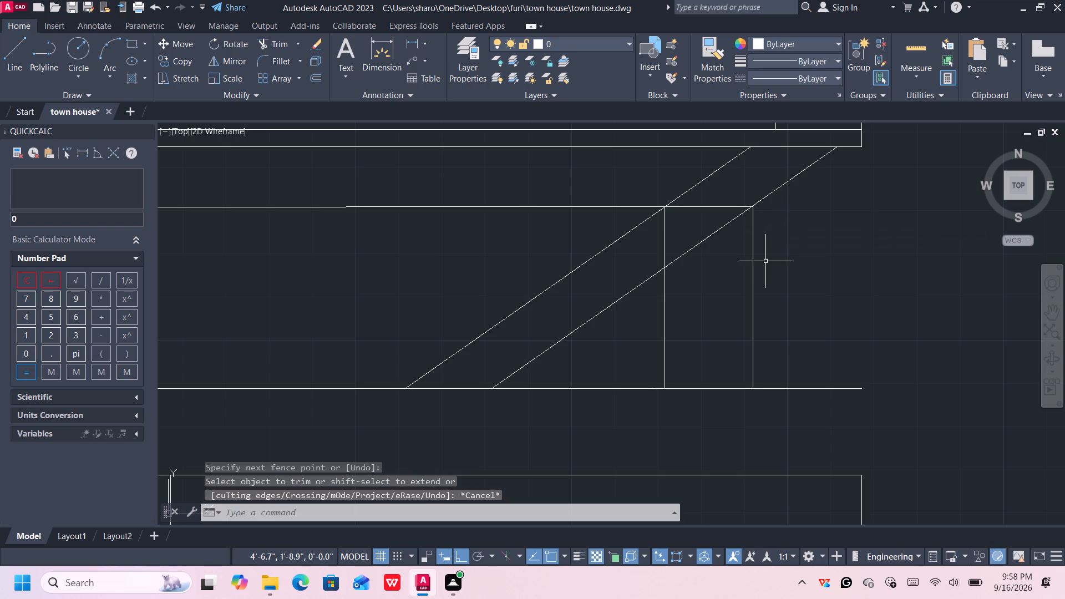
Draw a vertical line between the two right supports, about a third of the way across, from the short level line to the band's lower line.
{"action": "key", "text": "l"}
{"action": "key", "text": "Return"}
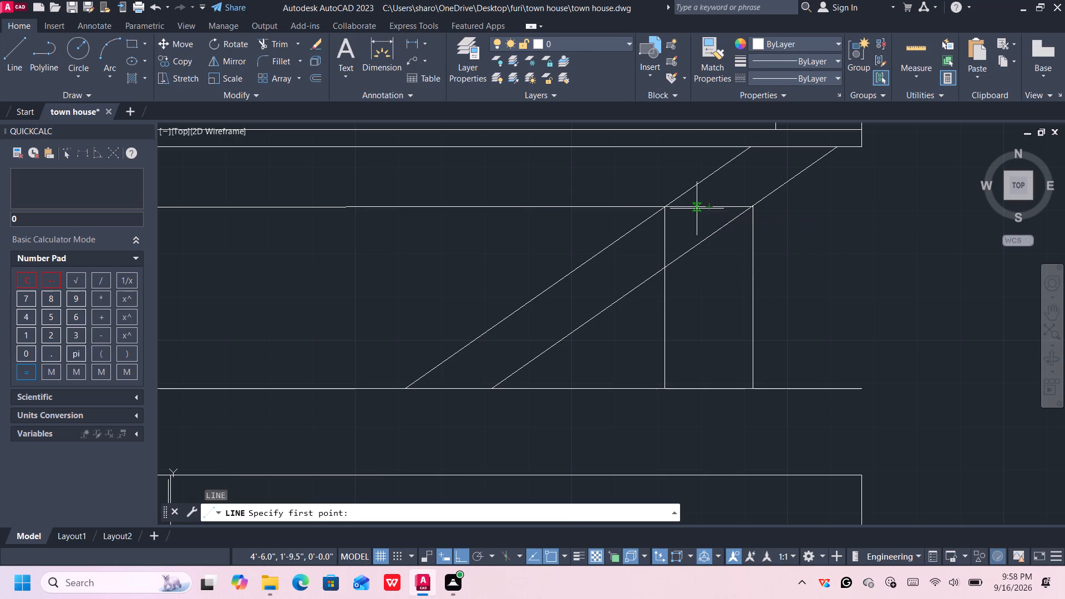
{"action": "left_click", "coordinate": [696, 209]}
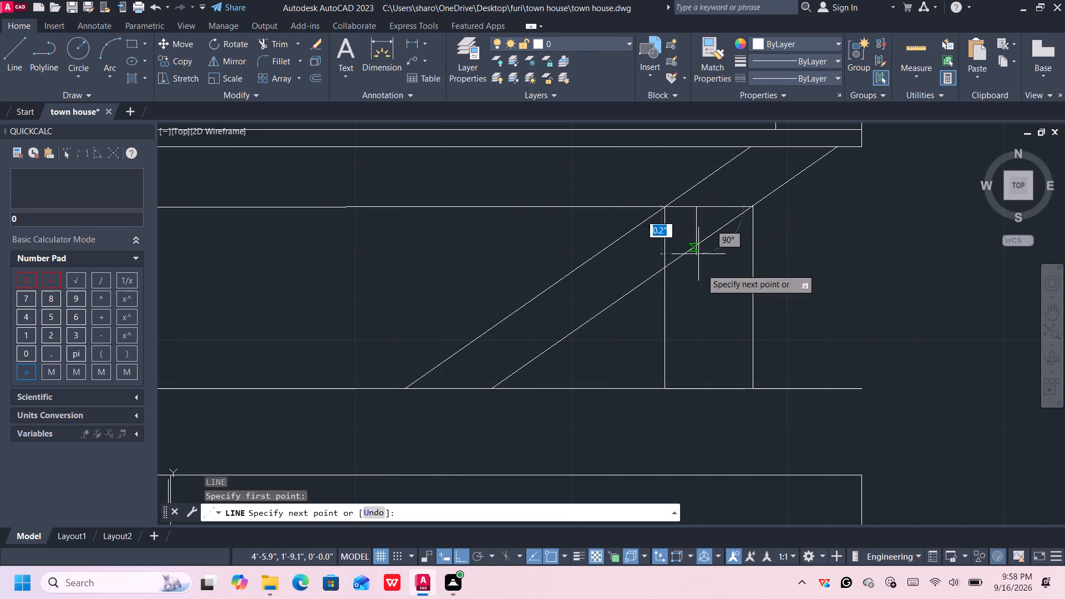
{"action": "left_click", "coordinate": [696, 390]}
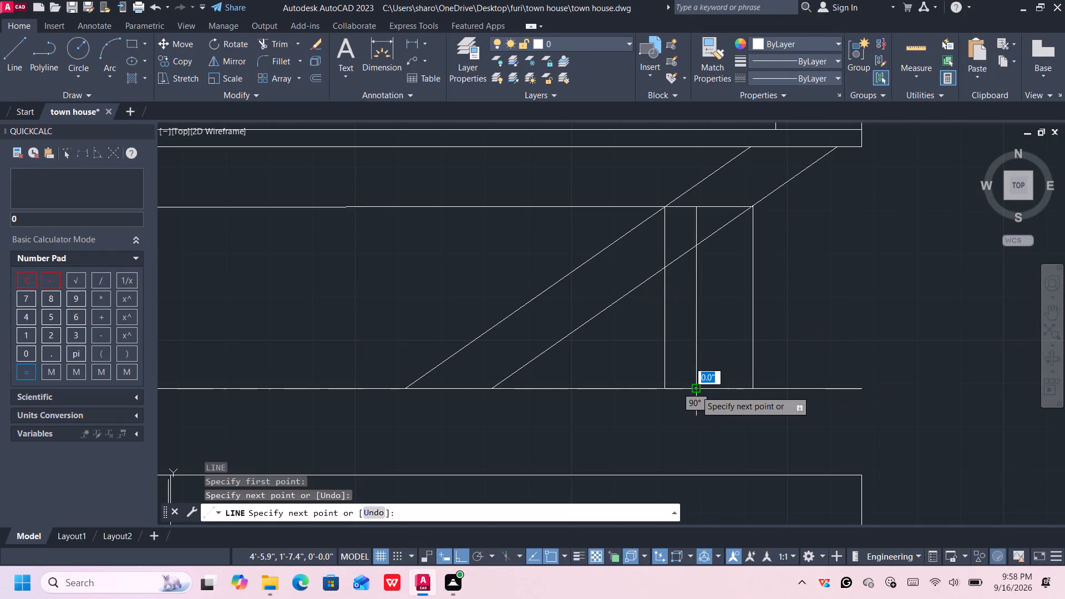
{"action": "key", "text": "Escape"}
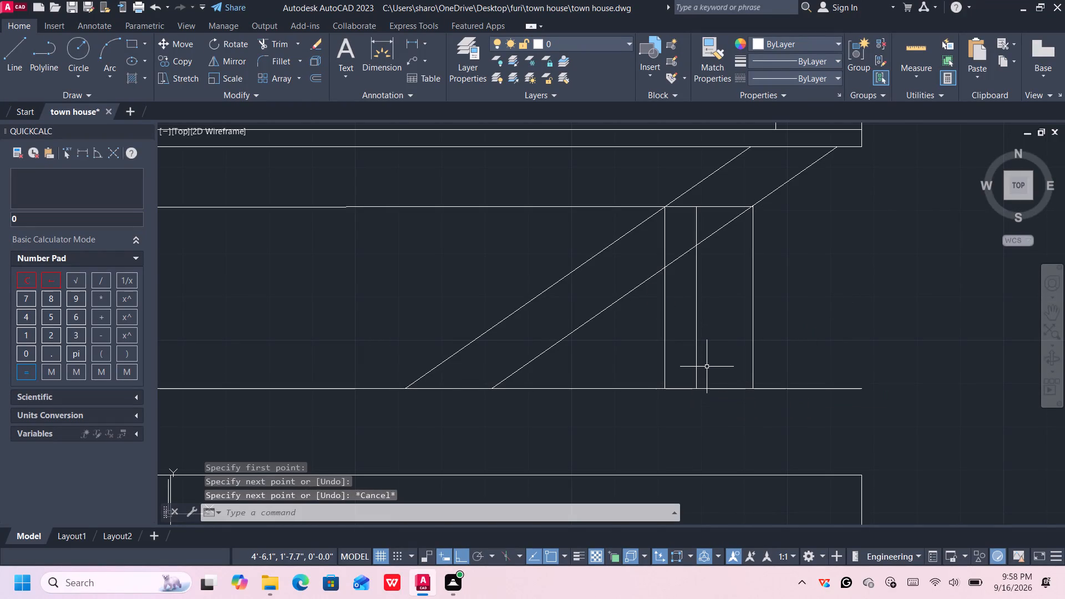
Stretch the short level line's inner end up to the inner slant, directly above the middle vertical line, to form a sloped top.
{"action": "left_click", "coordinate": [690, 207]}
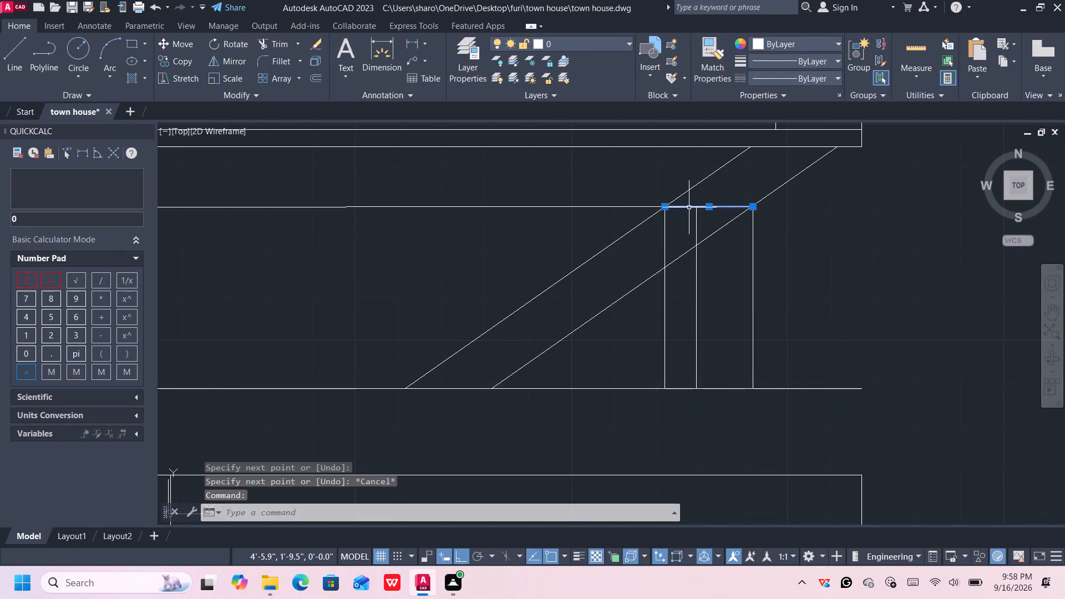
{"action": "left_click", "coordinate": [667, 209]}
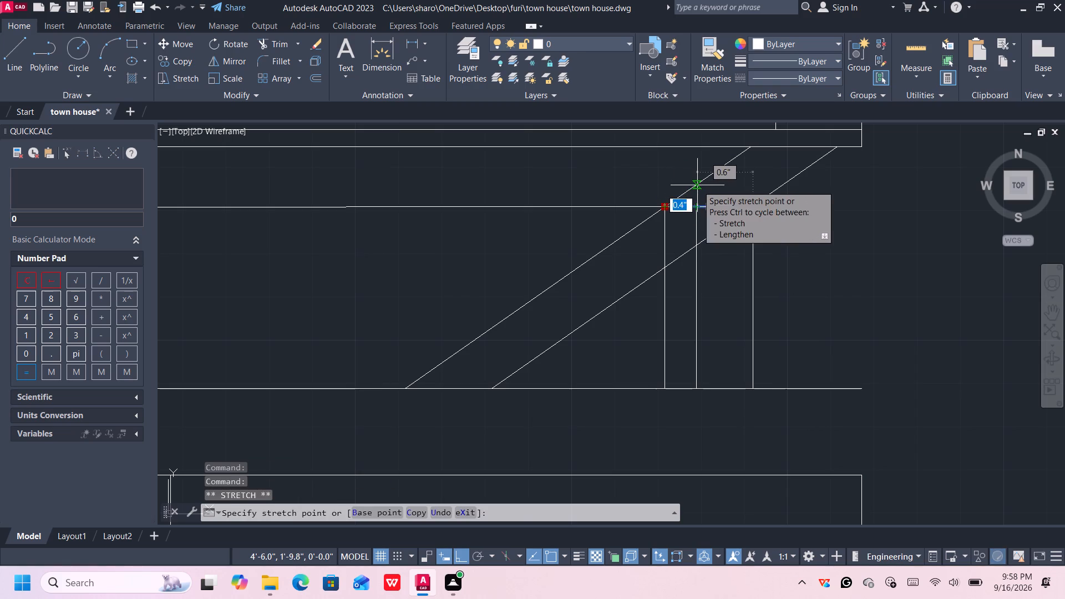
{"action": "left_click", "coordinate": [696, 186]}
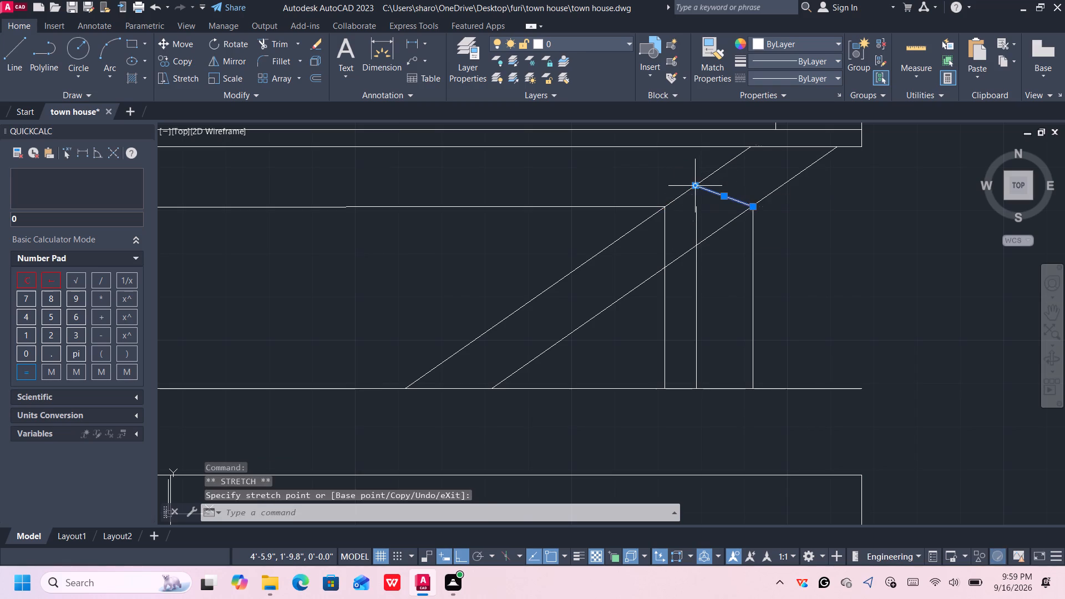
{"action": "key", "text": "Escape"}
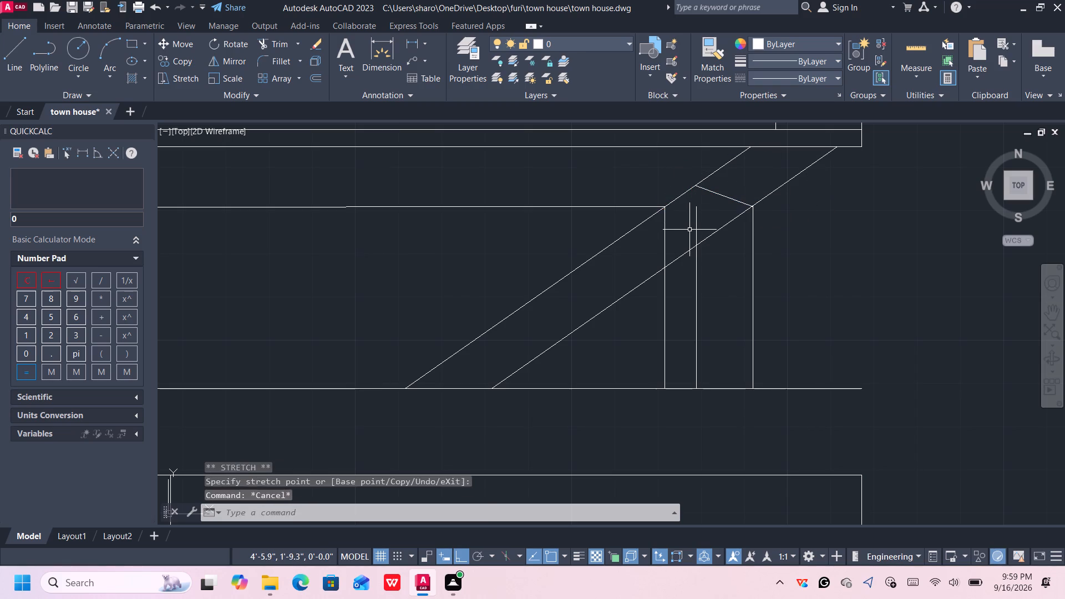
Extend the middle vertical support line up to the inner slant at the sloped top's upper end.
{"action": "type", "text": "ex"}
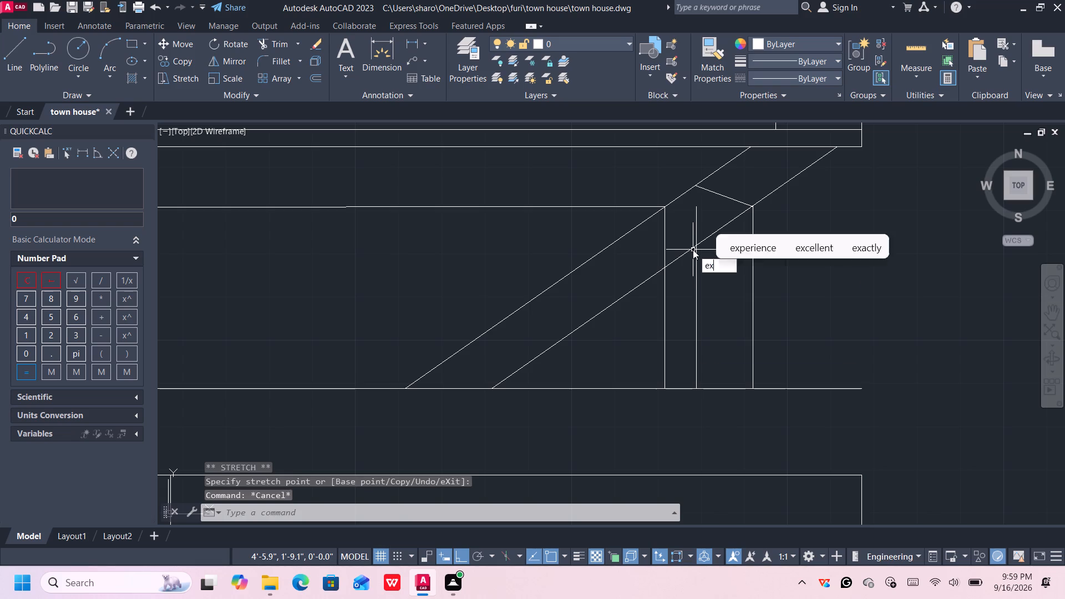
{"action": "key", "text": "Return"}
{"action": "left_click", "coordinate": [697, 229]}
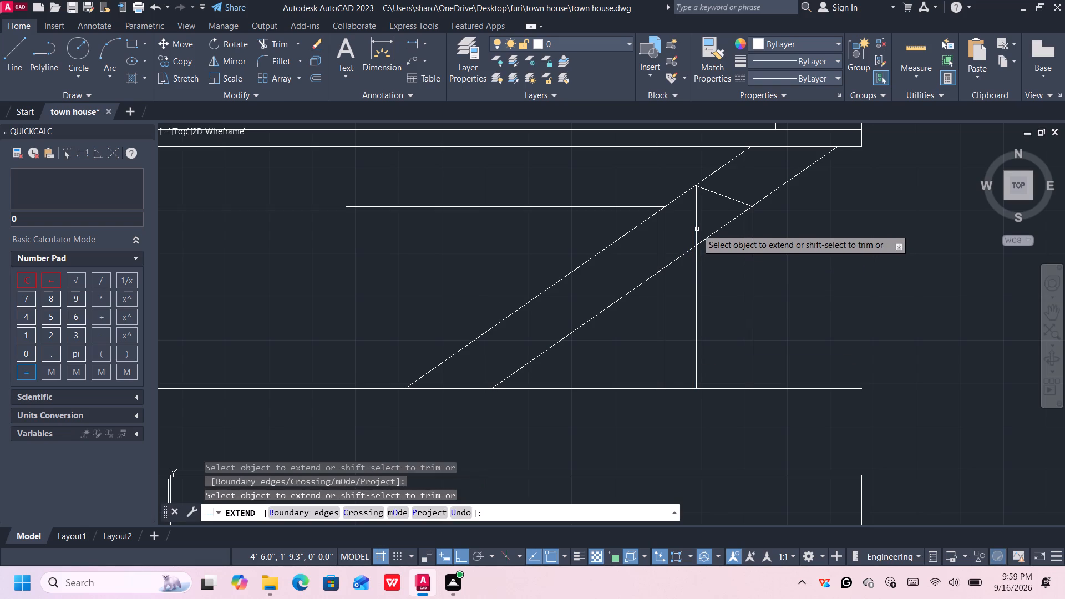
{"action": "key", "text": "Escape"}
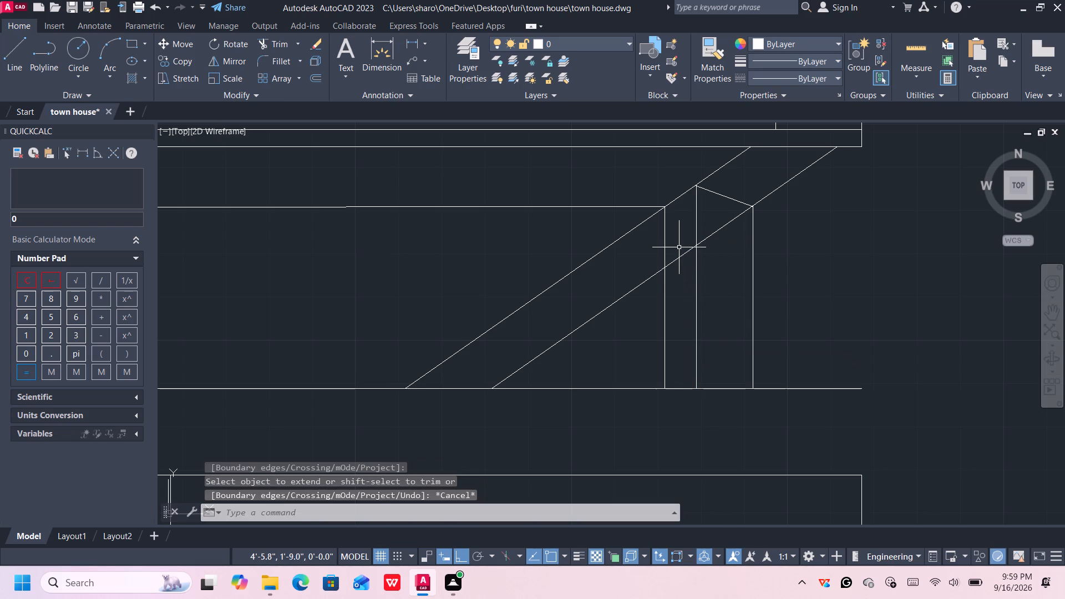
Delete the long horizontal guide line running between the left supports and the right inner slant.
{"action": "middle_click_drag", "start_coordinate": [678, 246], "coordinate": [683, 237]}
{"action": "scroll", "coordinate": [678, 233], "scroll_direction": "down", "scroll_amount": 1}
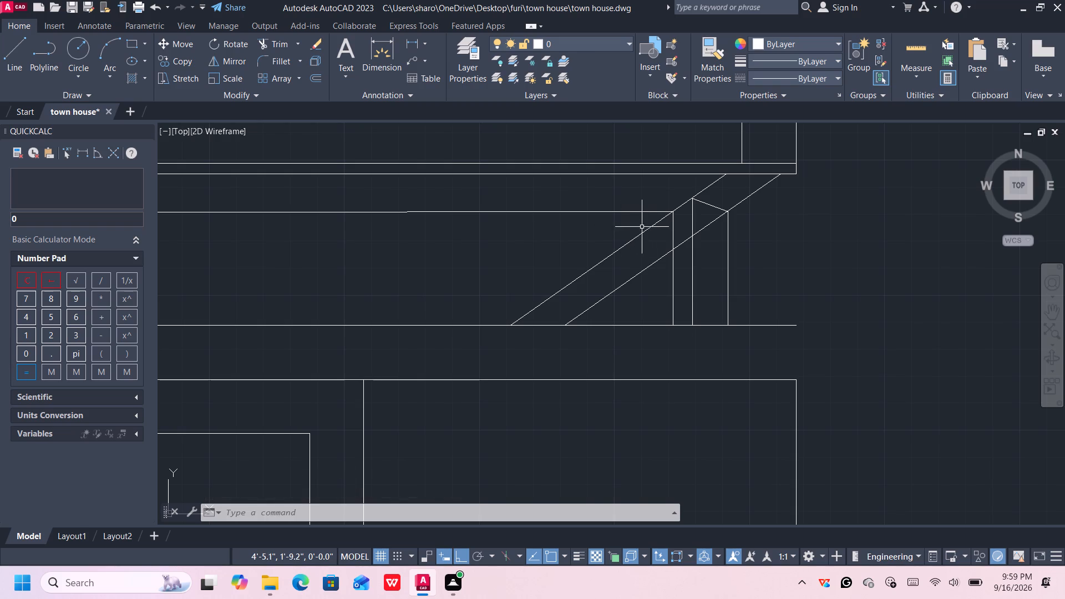
{"action": "left_click", "coordinate": [627, 212]}
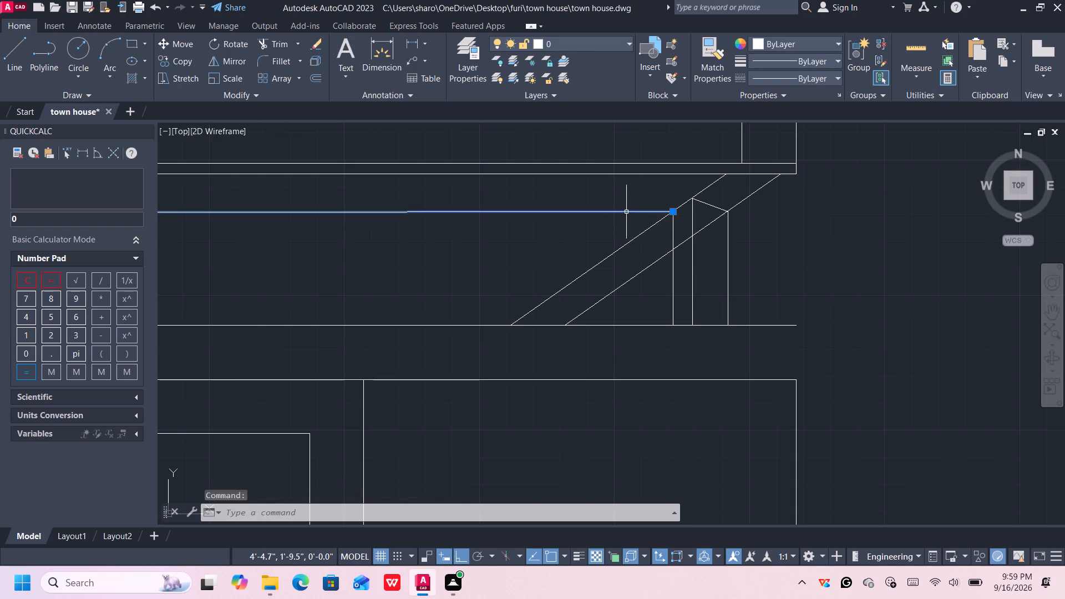
{"action": "key", "text": "Delete"}
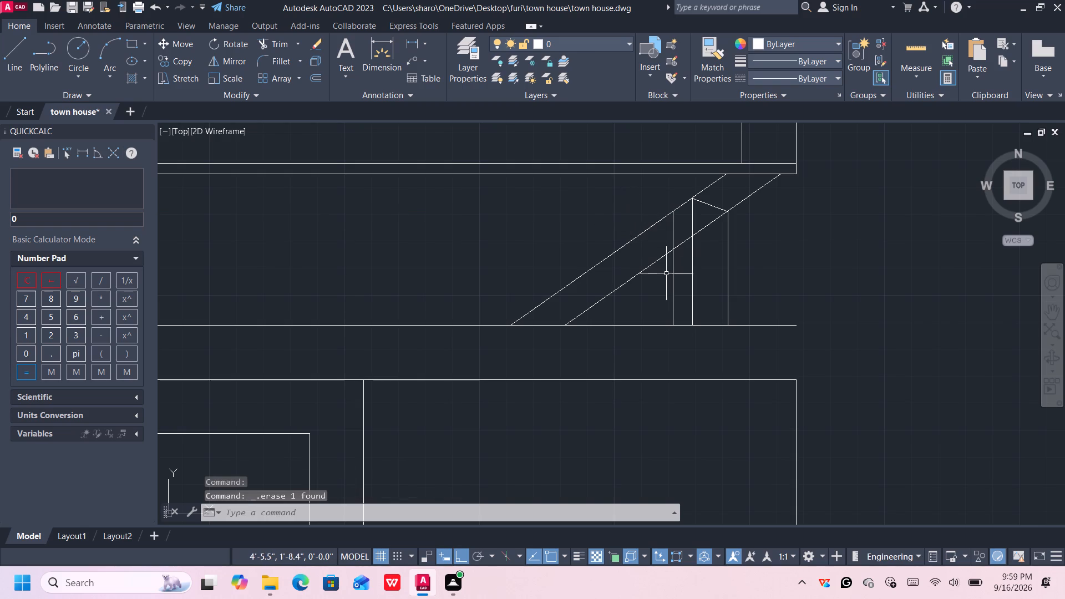
Draw two more vertical supports inward of the right supports, from the band's lower line to the inner slant, the innermost running past it.
{"action": "middle_click_drag", "start_coordinate": [672, 277], "coordinate": [672, 246]}
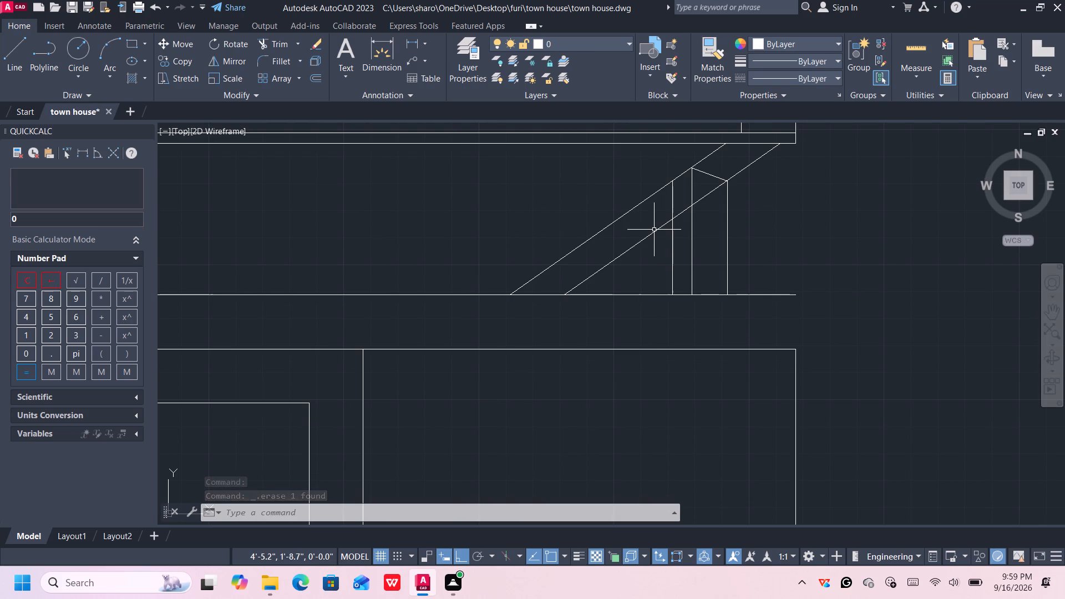
{"action": "key", "text": "l"}
{"action": "key", "text": "Return"}
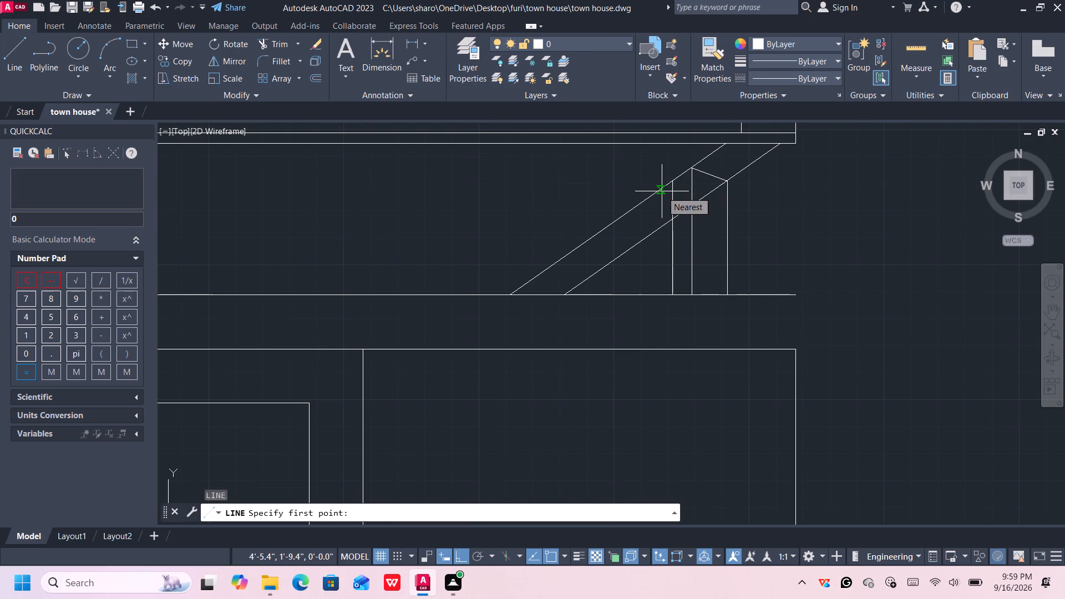
{"action": "left_click", "coordinate": [662, 191]}
{"action": "left_click", "coordinate": [658, 292]}
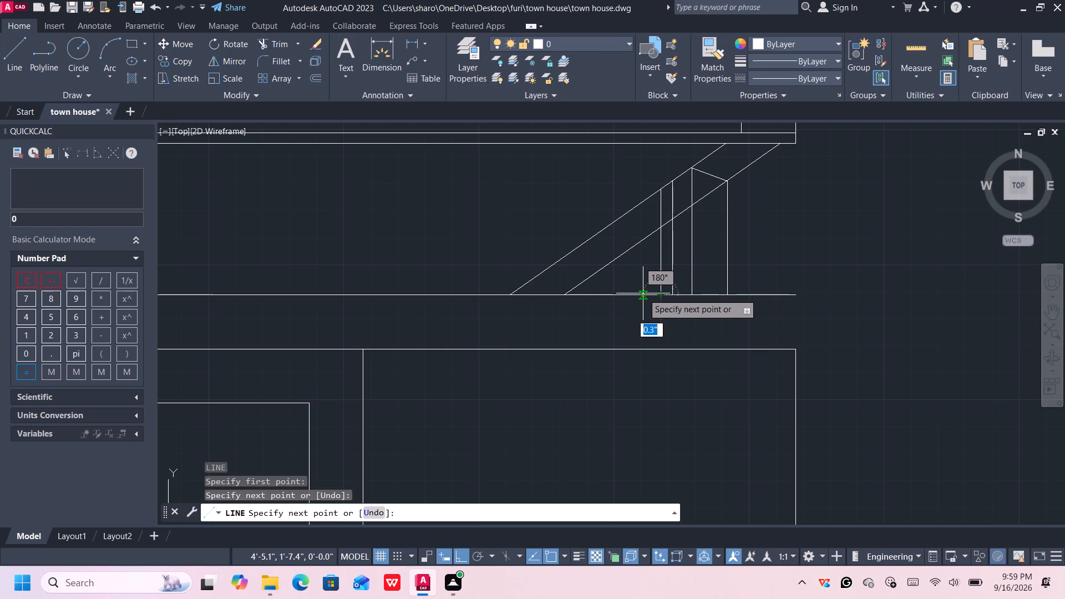
{"action": "left_click", "coordinate": [643, 293]}
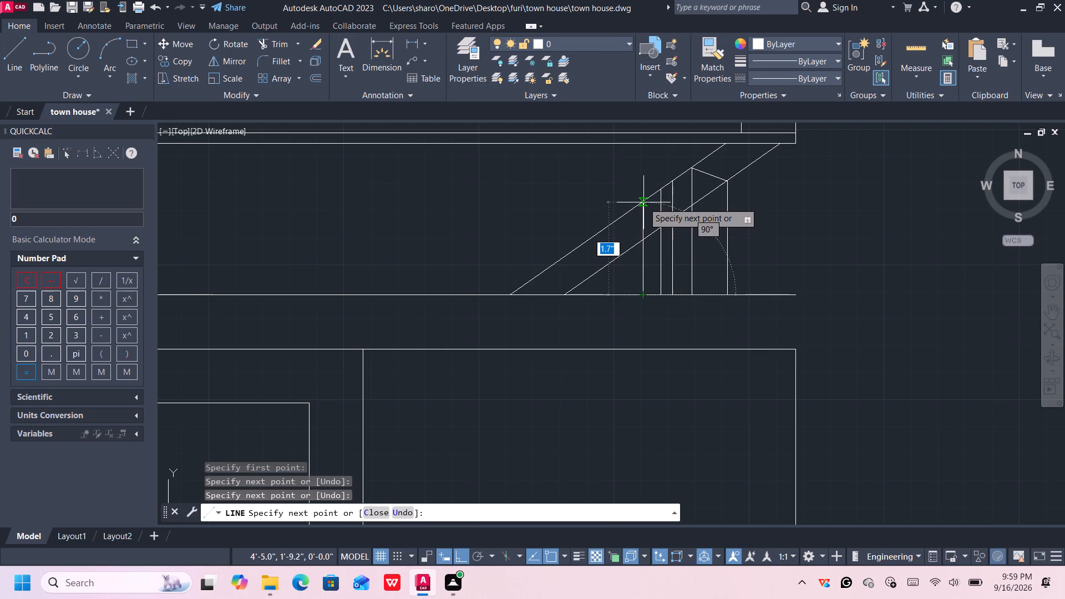
{"action": "left_click", "coordinate": [643, 202]}
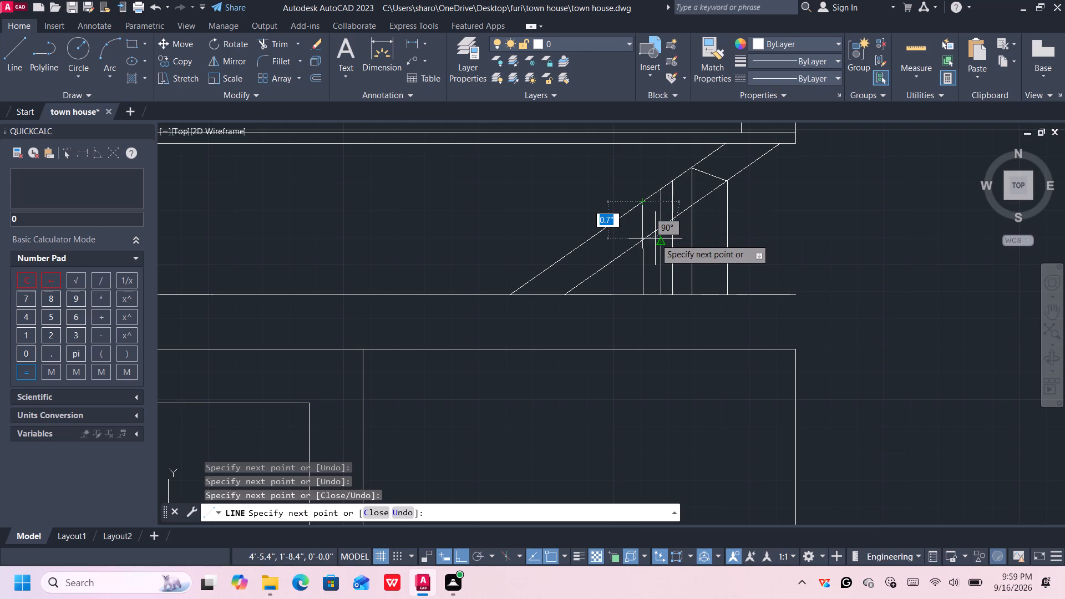
{"action": "key", "text": "ctrl+z"}
{"action": "left_click", "coordinate": [646, 177]}
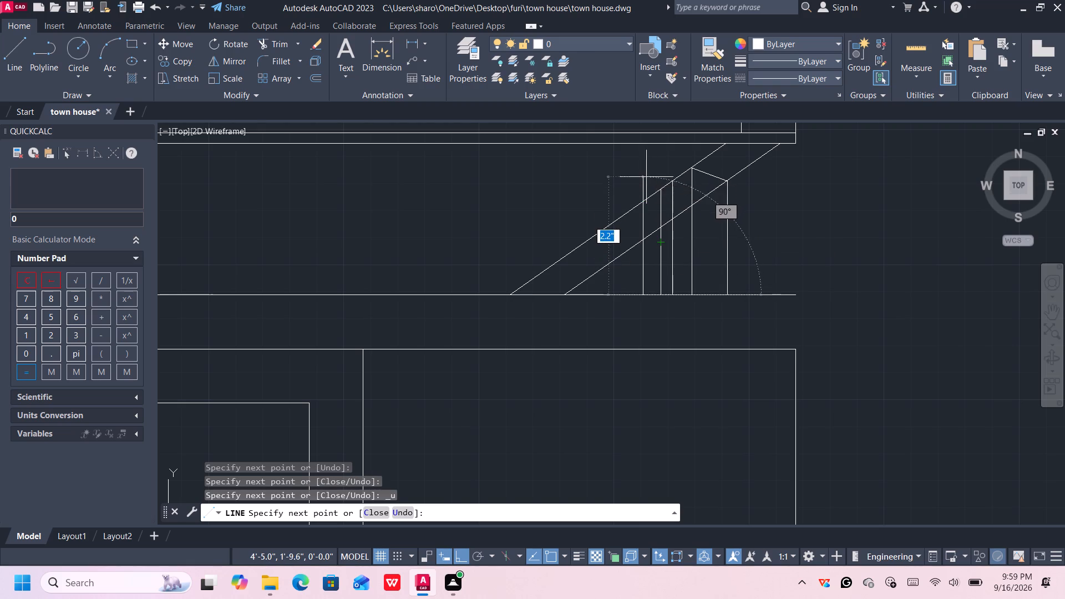
{"action": "key", "text": "Escape"}
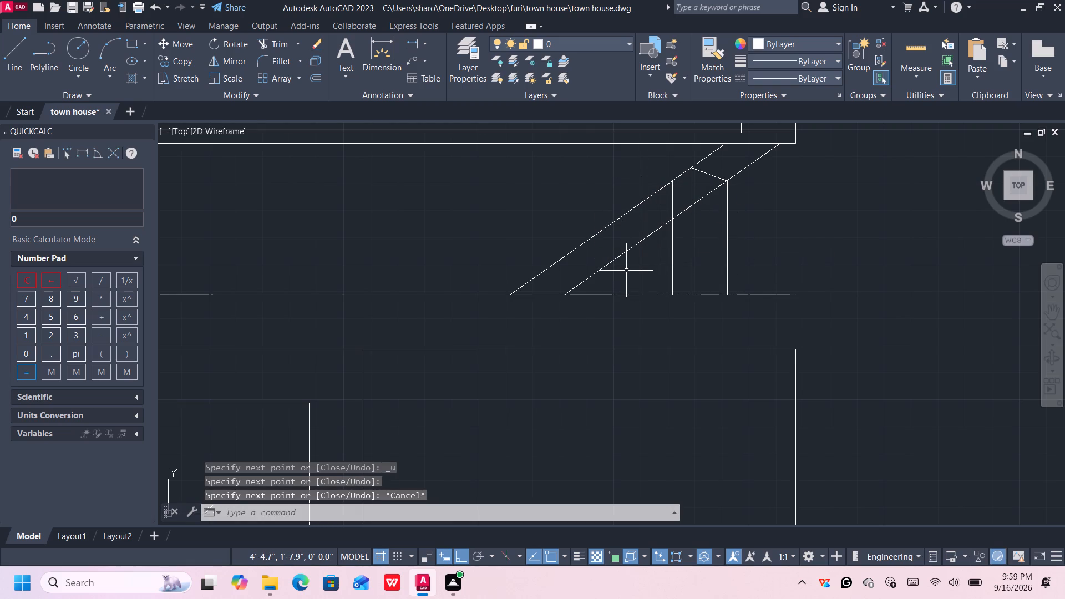
Draw a short vertical line from the right inner slant's lower end down to the top line of the storey below.
{"action": "scroll", "coordinate": [626, 270], "scroll_direction": "down", "scroll_amount": 2}
{"action": "middle_click_drag", "start_coordinate": [625, 268], "coordinate": [642, 258]}
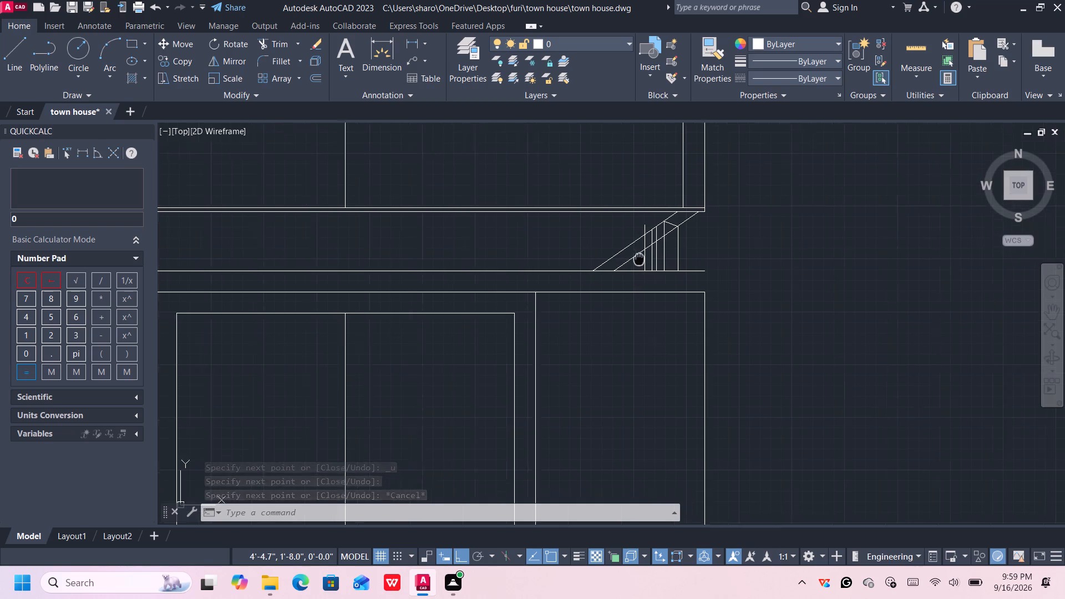
{"action": "middle_click_drag", "start_coordinate": [642, 258], "coordinate": [799, 258]}
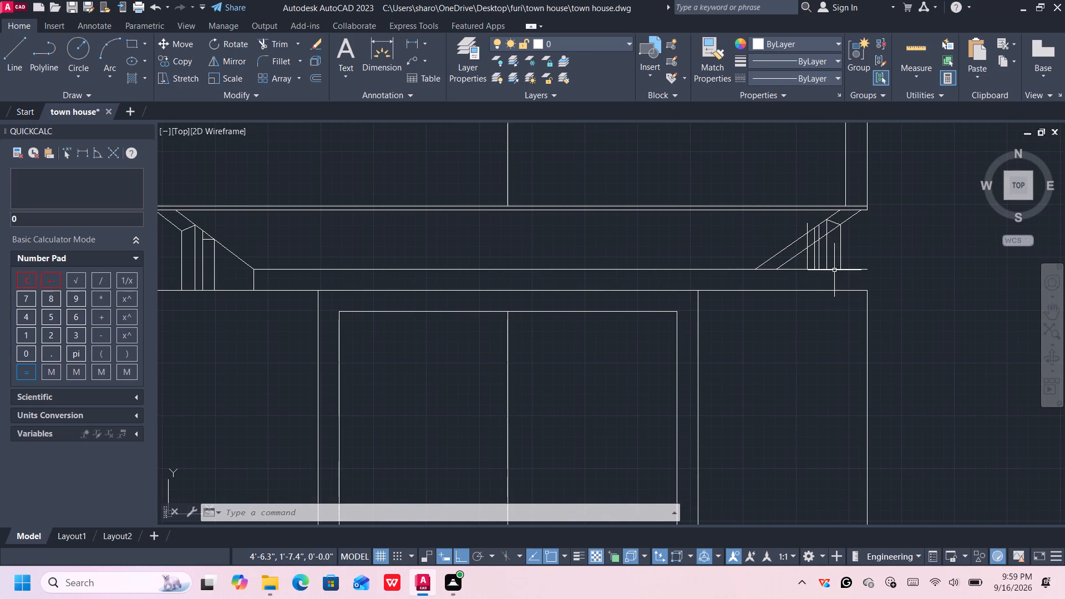
{"action": "scroll", "coordinate": [834, 270], "scroll_direction": "up", "scroll_amount": 1}
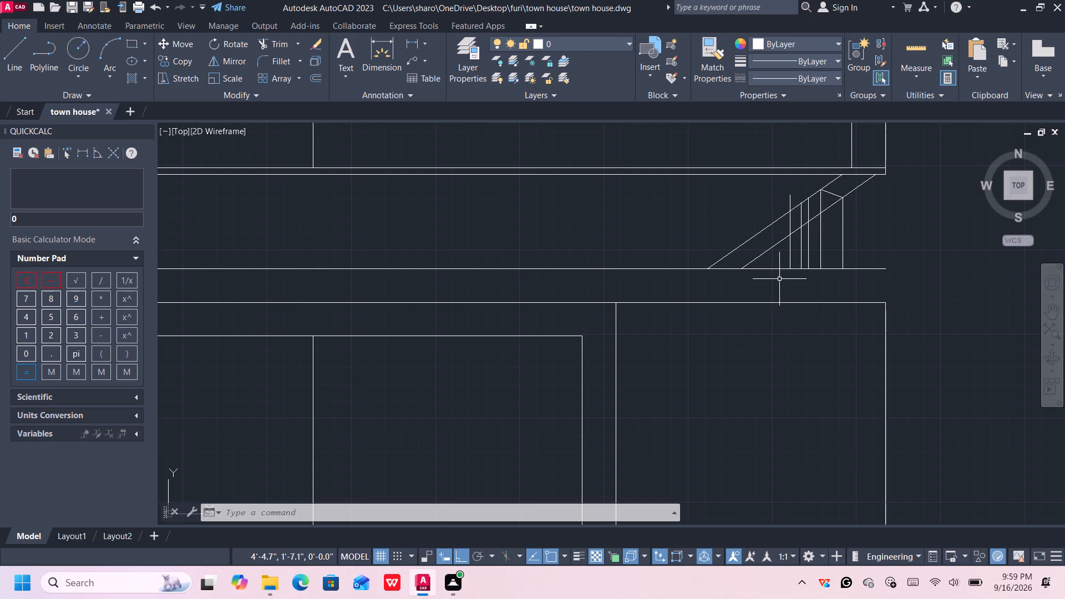
{"action": "key", "text": "l"}
{"action": "key", "text": "Return"}
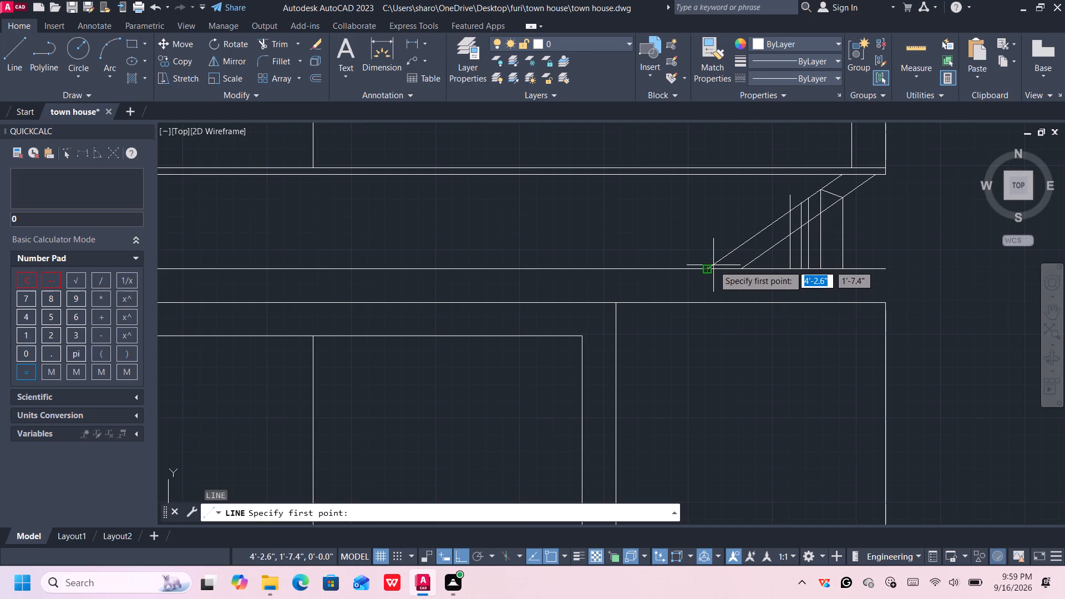
{"action": "left_click", "coordinate": [708, 268]}
{"action": "left_click", "coordinate": [706, 300]}
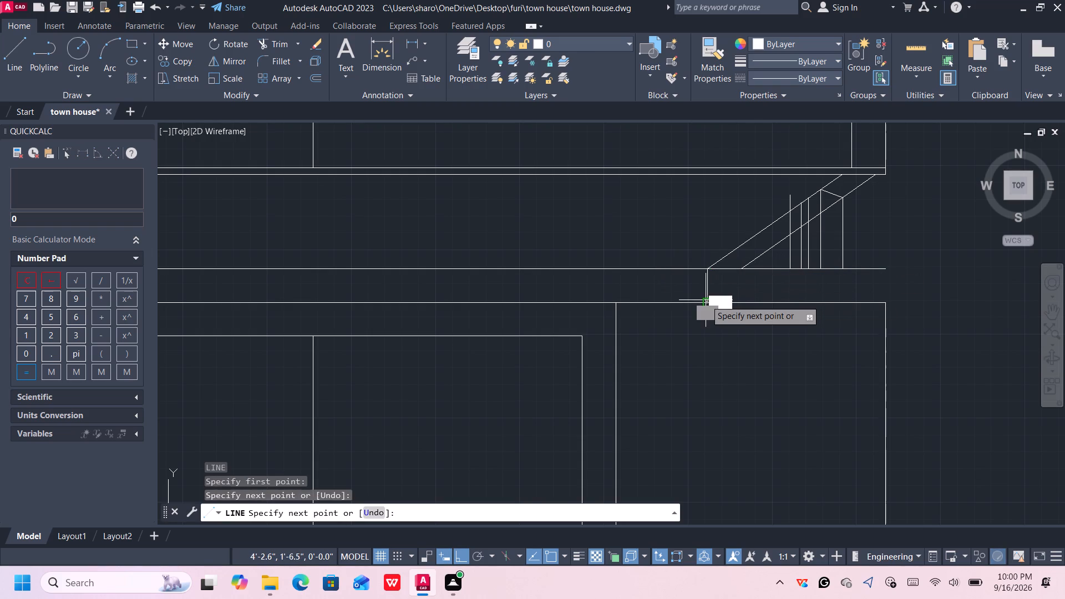
{"action": "key", "text": "Escape"}
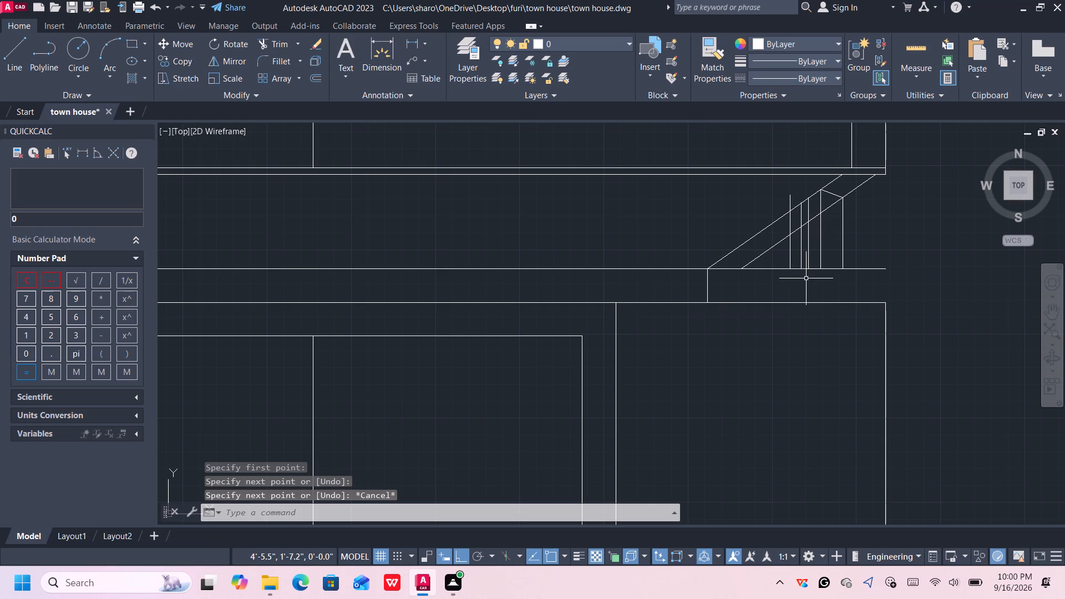
Extend all five right vertical supports down to the top line of the storey below.
{"action": "type", "text": "ex"}
{"action": "key", "text": "Return"}
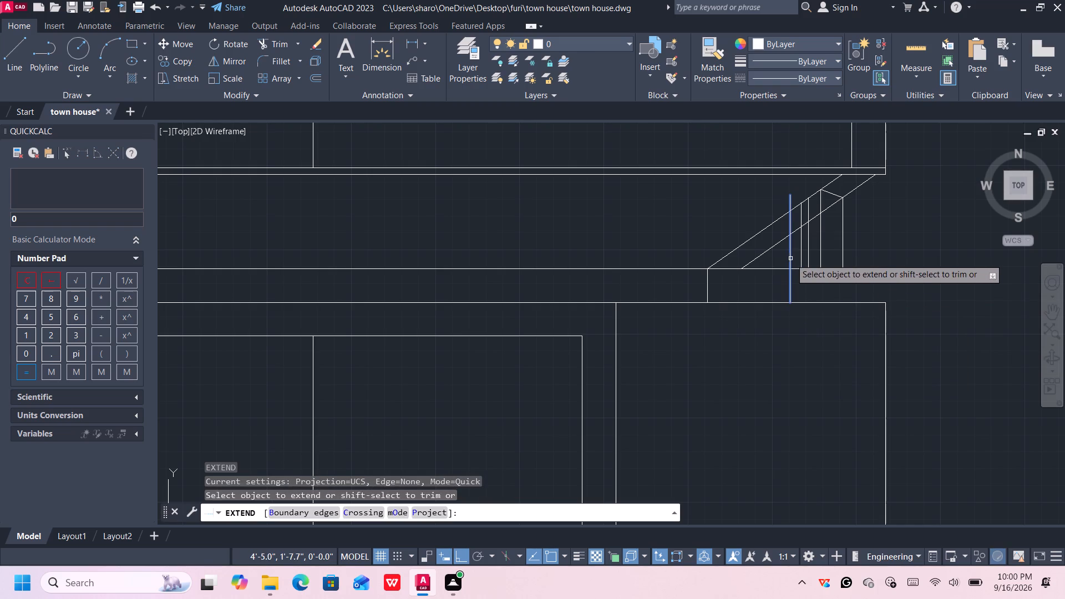
{"action": "left_click", "coordinate": [790, 257]}
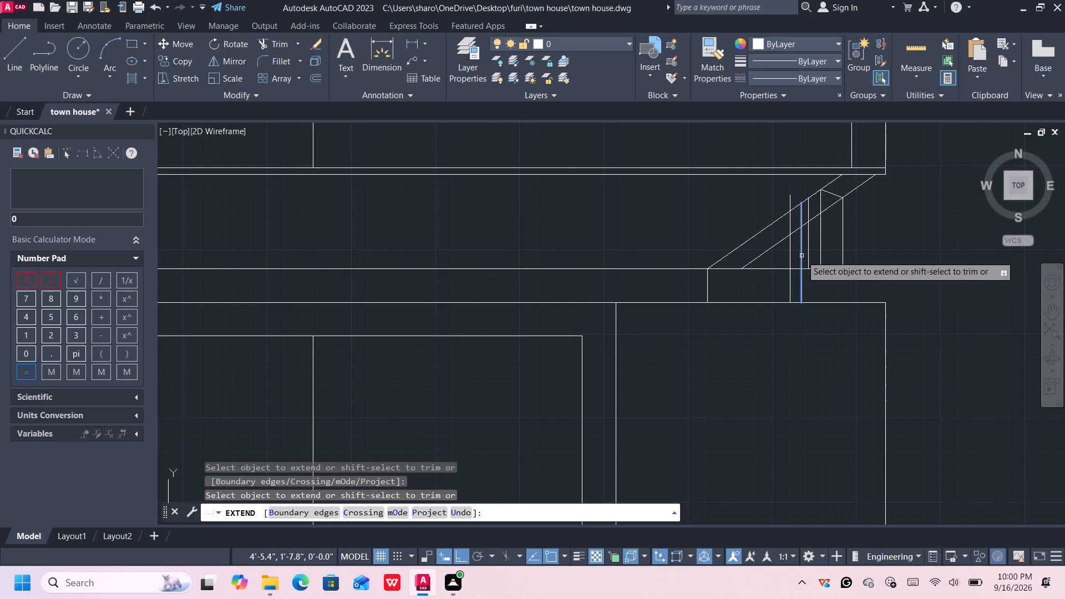
{"action": "left_click", "coordinate": [802, 256]}
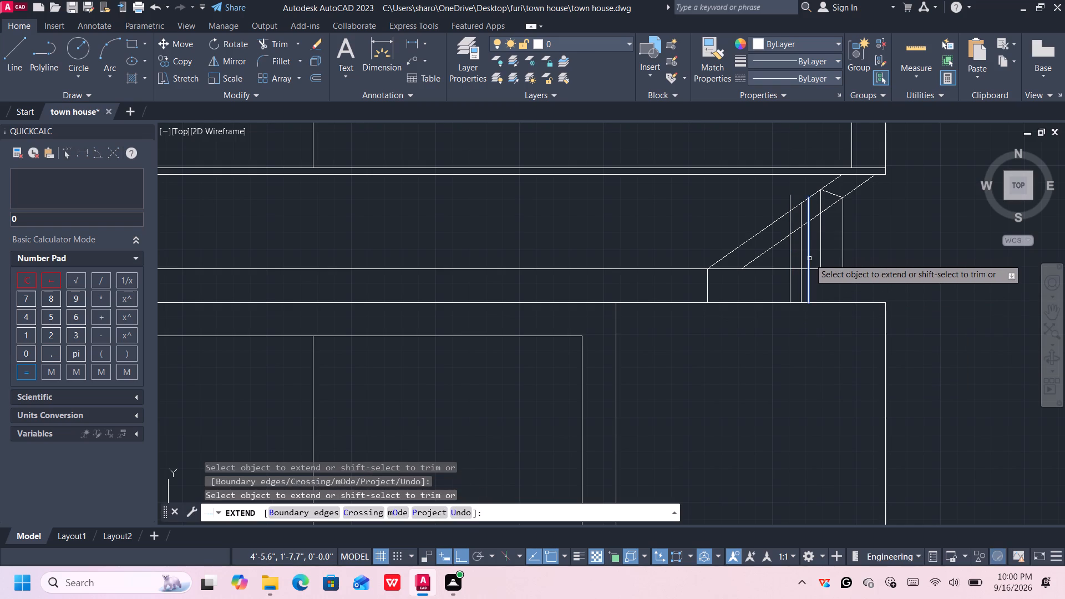
{"action": "left_click", "coordinate": [809, 258]}
{"action": "left_click", "coordinate": [820, 258]}
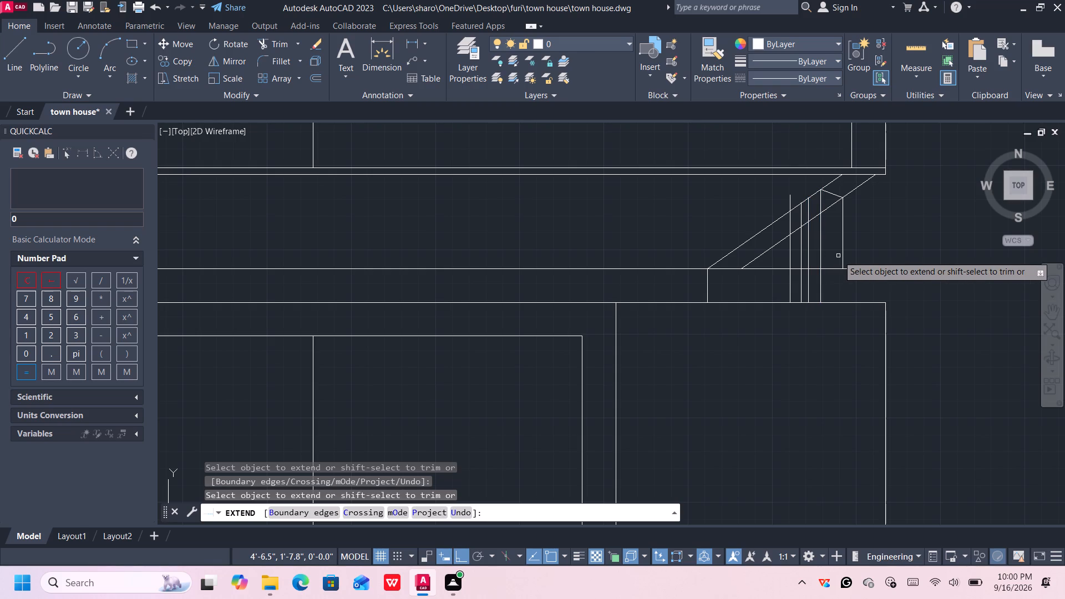
{"action": "left_click", "coordinate": [841, 255]}
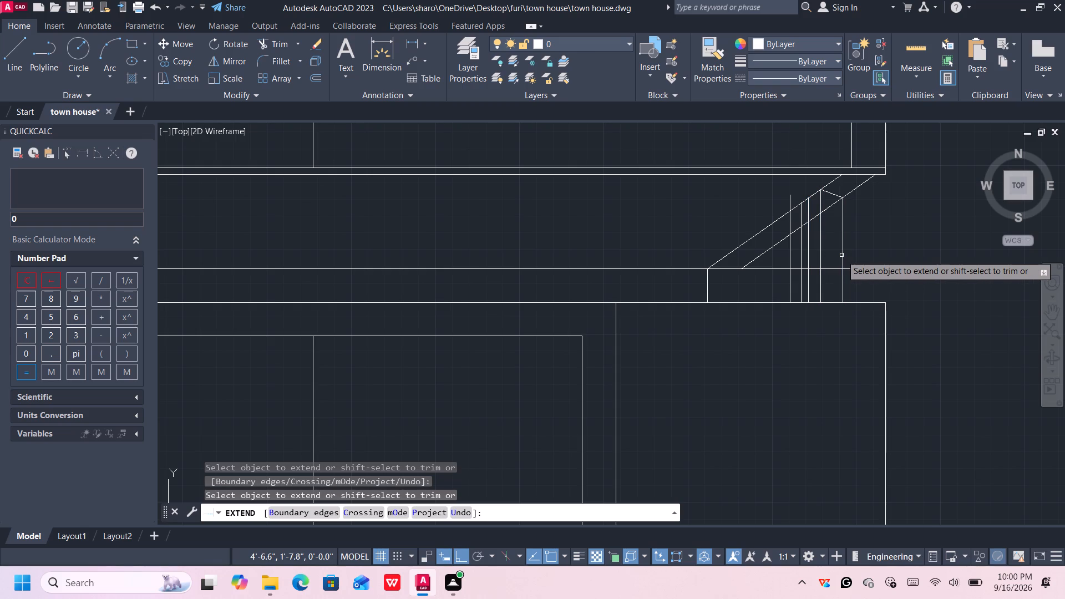
{"action": "key", "text": "Escape"}
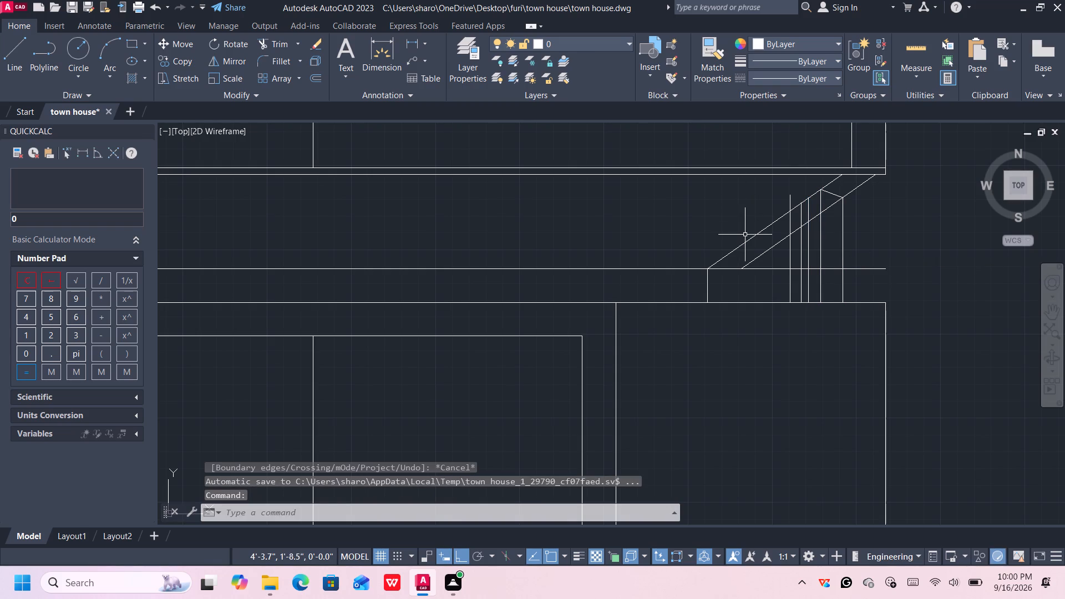
Trim the innermost right support's overshoot above the inner slant and the outer slant's segments between the three innermost supports.
{"action": "type", "text": "tr"}
{"action": "key", "text": "Return"}
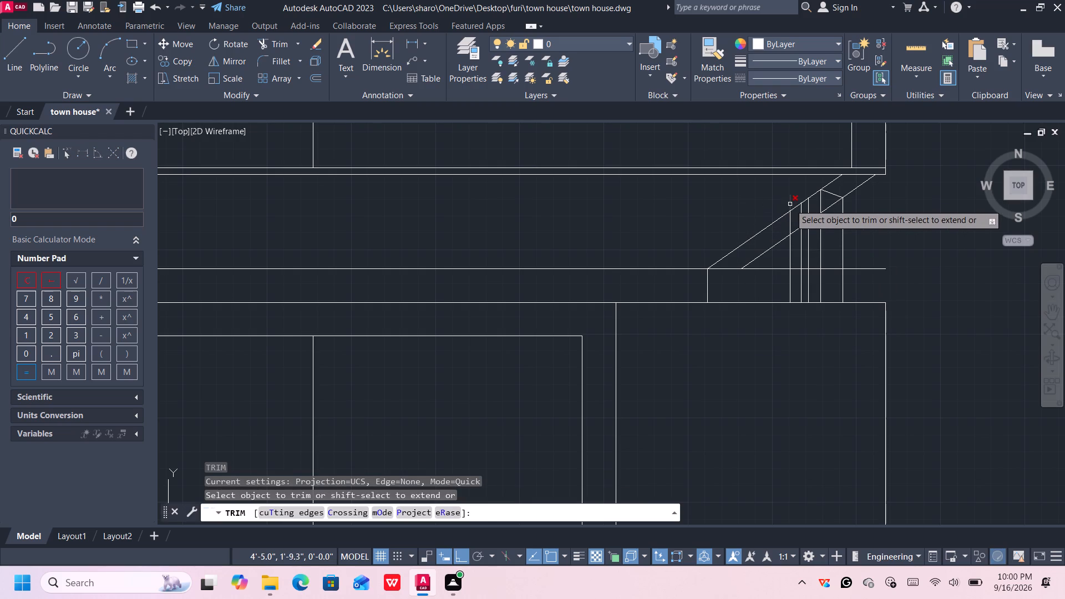
{"action": "left_click", "coordinate": [789, 204]}
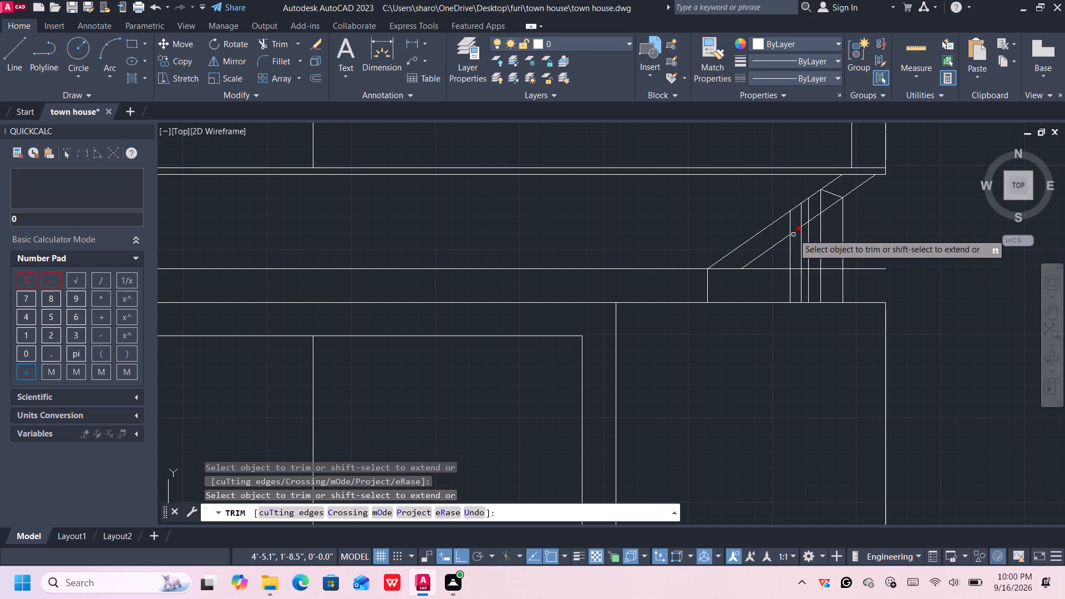
{"action": "left_click", "coordinate": [794, 231]}
{"action": "scroll", "coordinate": [794, 231], "scroll_direction": "up", "scroll_amount": 2}
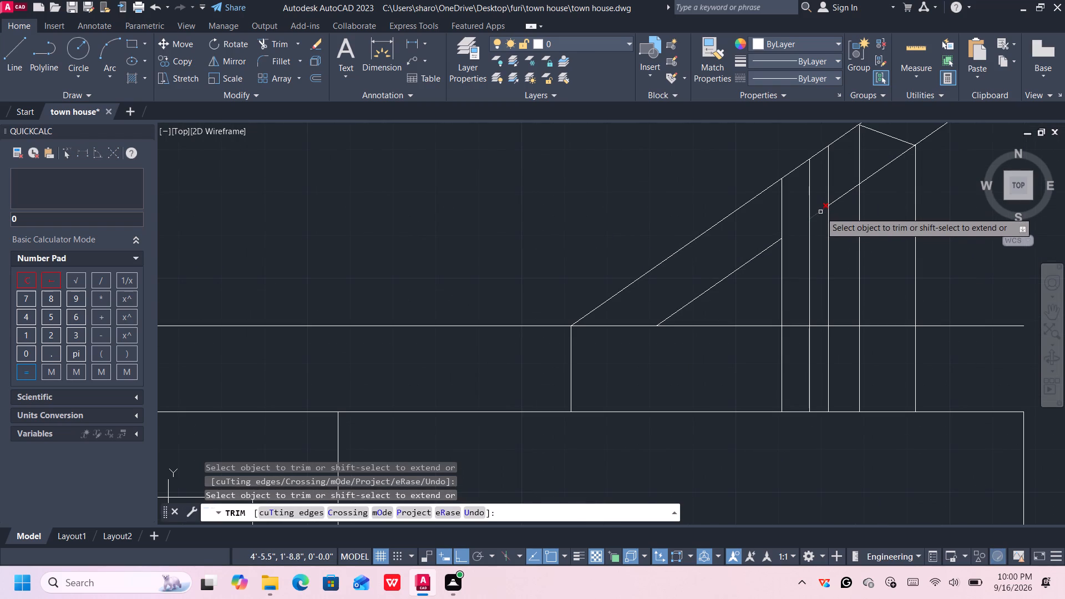
{"action": "left_click", "coordinate": [819, 213]}
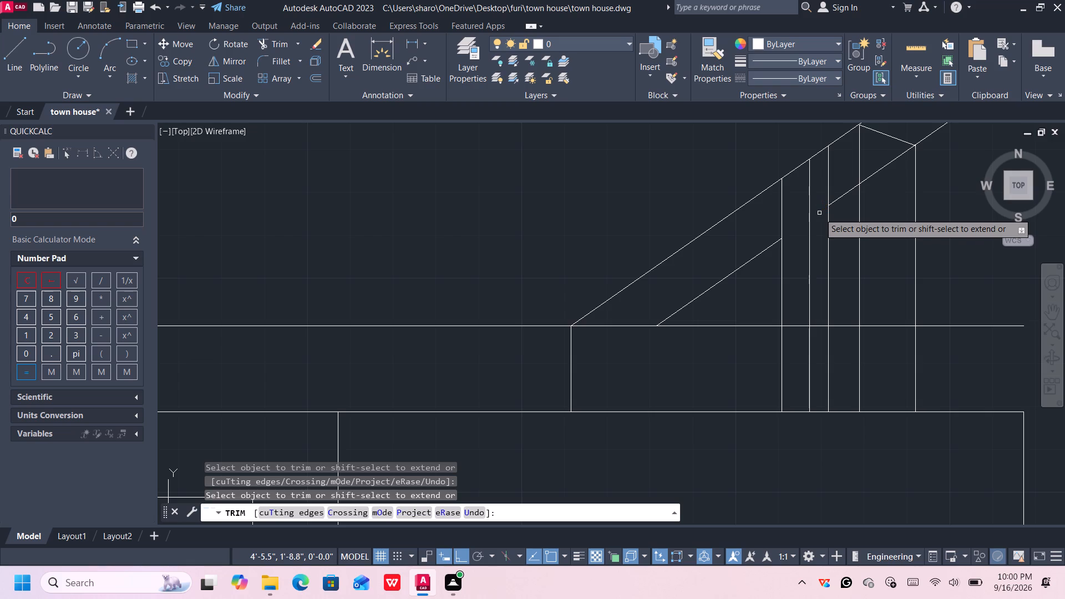
{"action": "key", "text": "Escape"}
Draw a short level line from the top of the innermost right support across to the adjacent support.
{"action": "scroll", "coordinate": [816, 217], "scroll_direction": "down", "scroll_amount": 3}
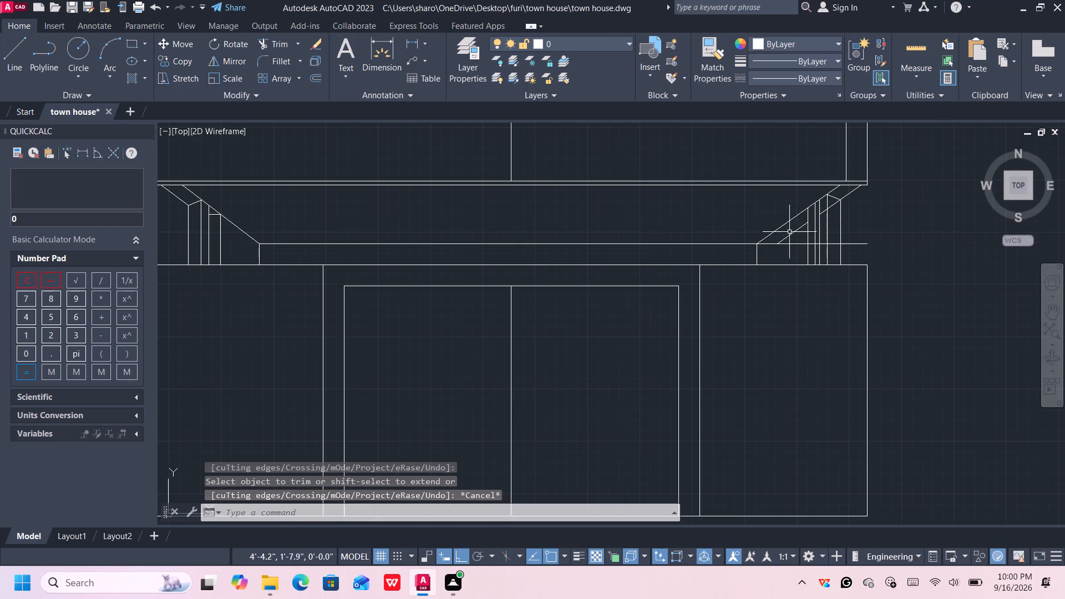
{"action": "scroll", "coordinate": [788, 226], "scroll_direction": "up", "scroll_amount": 2}
{"action": "middle_click_drag", "start_coordinate": [807, 211], "coordinate": [804, 222]}
{"action": "key", "text": "l"}
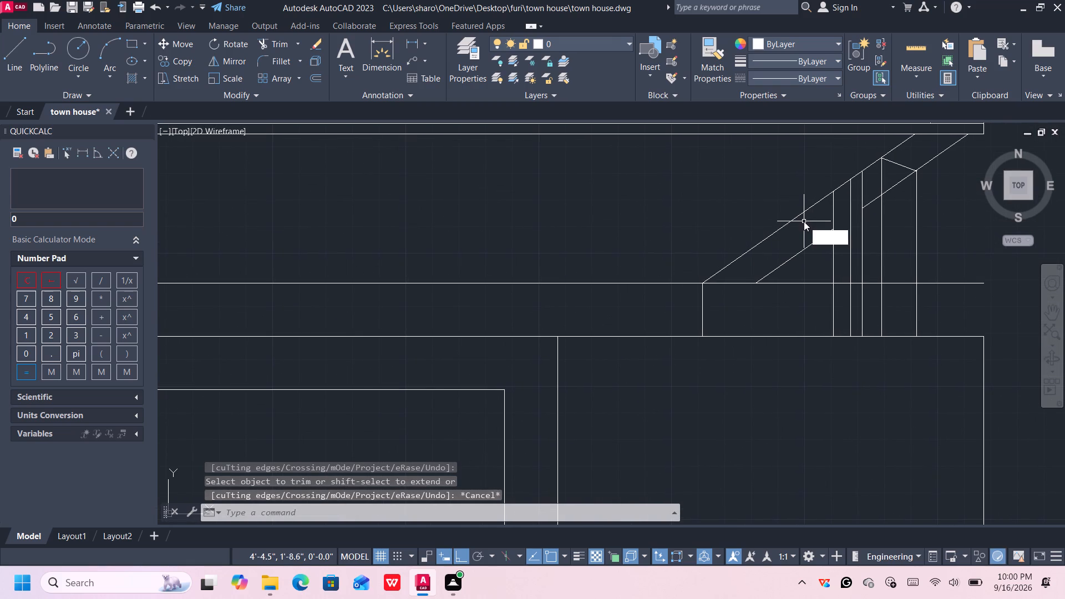
{"action": "key", "text": "Return"}
{"action": "left_click", "coordinate": [831, 195]}
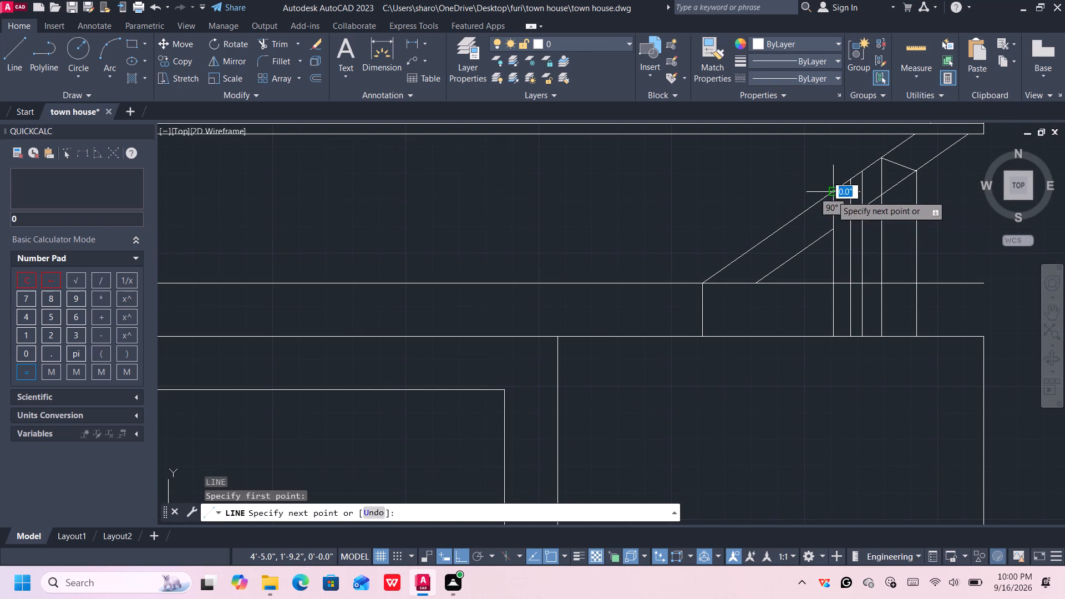
{"action": "left_click", "coordinate": [850, 192]}
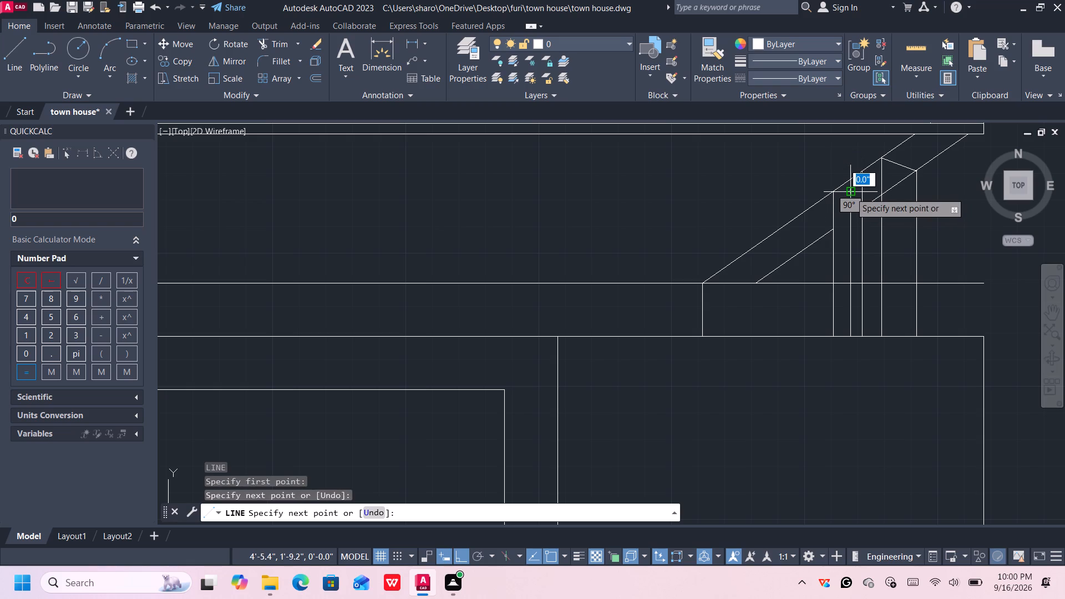
{"action": "key", "text": "Escape"}
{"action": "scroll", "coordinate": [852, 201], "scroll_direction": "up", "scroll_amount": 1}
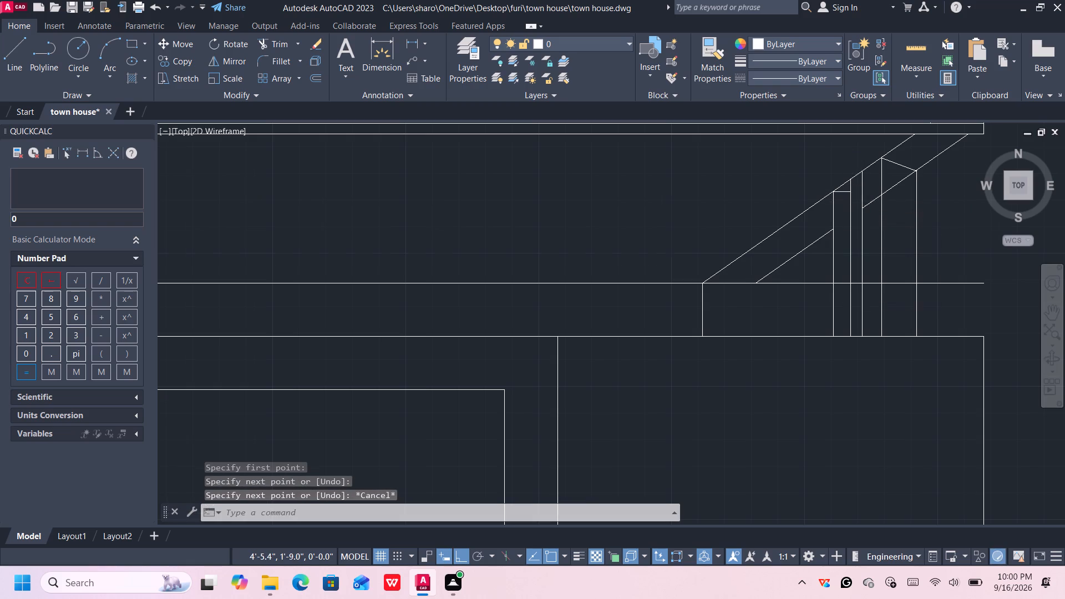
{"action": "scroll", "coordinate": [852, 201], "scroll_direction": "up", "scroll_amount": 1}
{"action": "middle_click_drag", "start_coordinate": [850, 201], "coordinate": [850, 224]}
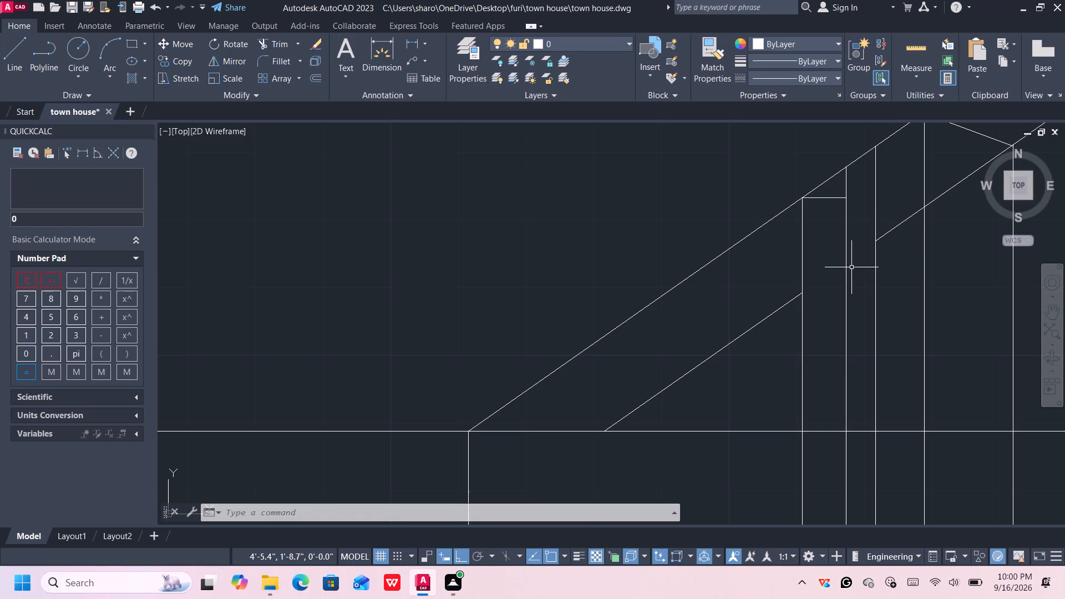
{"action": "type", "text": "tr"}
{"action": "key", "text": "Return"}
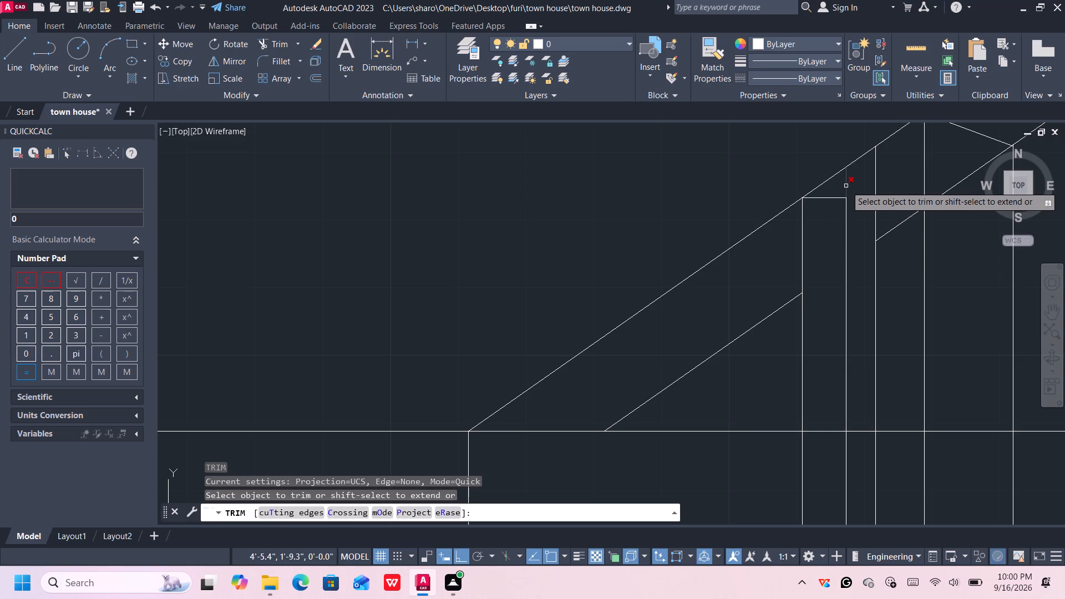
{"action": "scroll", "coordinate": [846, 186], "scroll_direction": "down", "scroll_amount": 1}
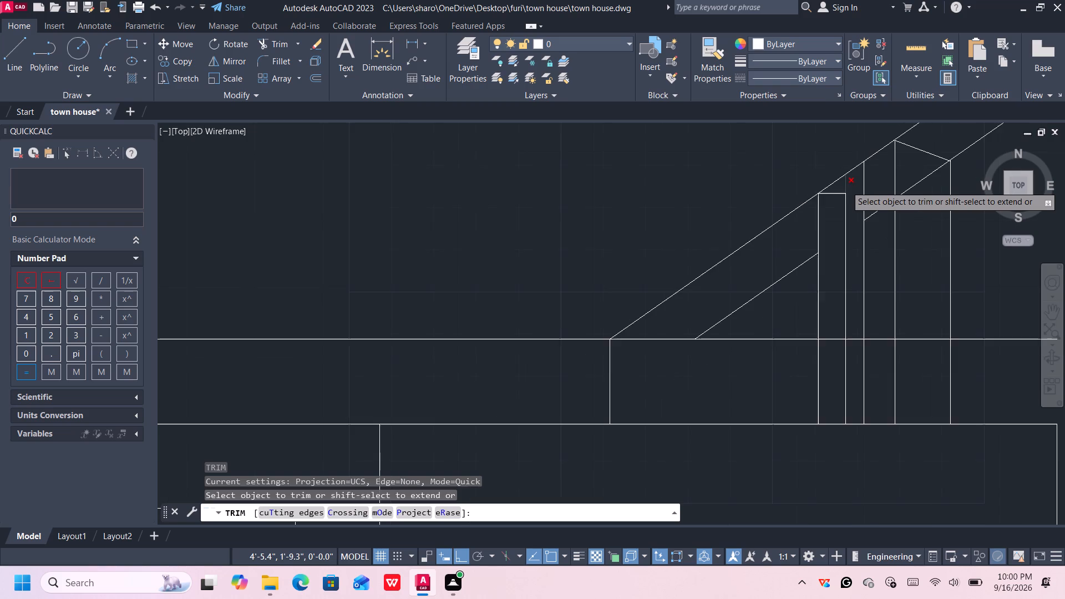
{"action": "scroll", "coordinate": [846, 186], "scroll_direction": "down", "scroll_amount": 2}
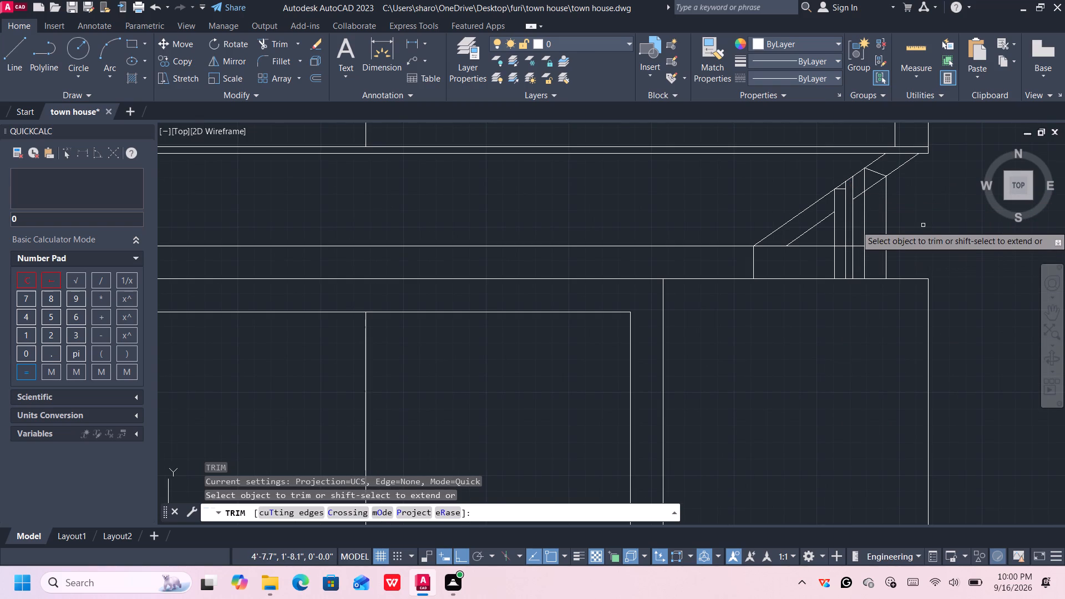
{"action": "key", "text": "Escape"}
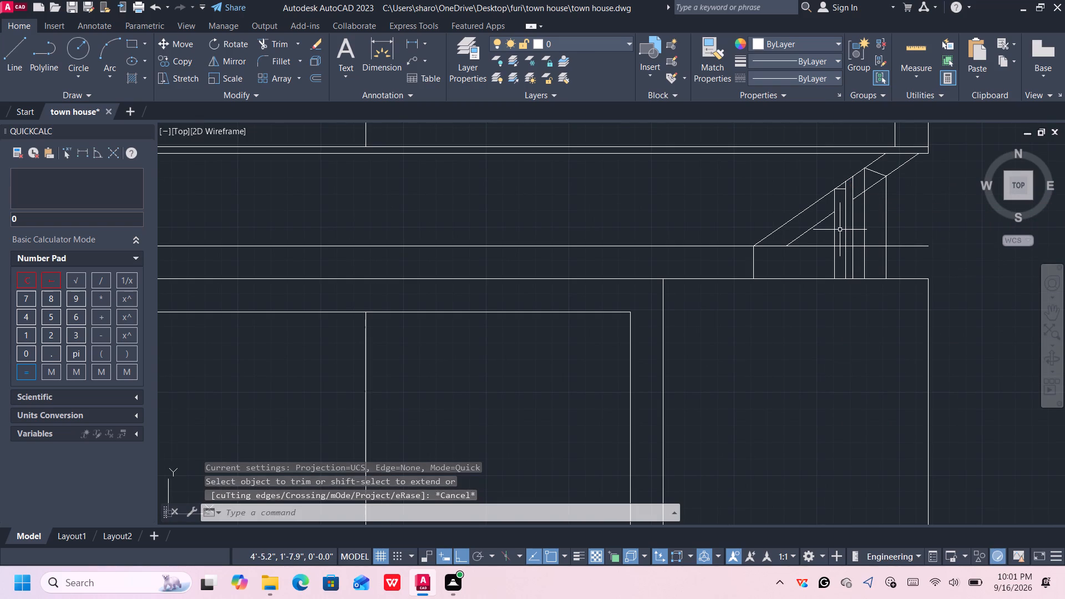
Extend the right outer slant's lower end to the second support from the inside.
{"action": "scroll", "coordinate": [850, 206], "scroll_direction": "up", "scroll_amount": 1}
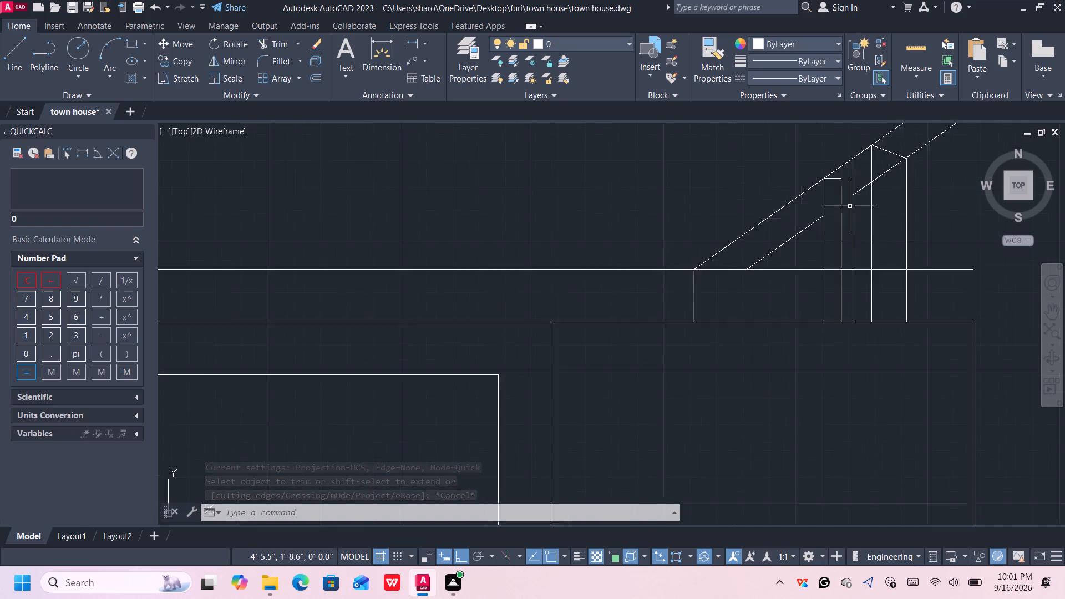
{"action": "scroll", "coordinate": [850, 206], "scroll_direction": "up", "scroll_amount": 1}
{"action": "type", "text": "ex"}
{"action": "key", "text": "Return"}
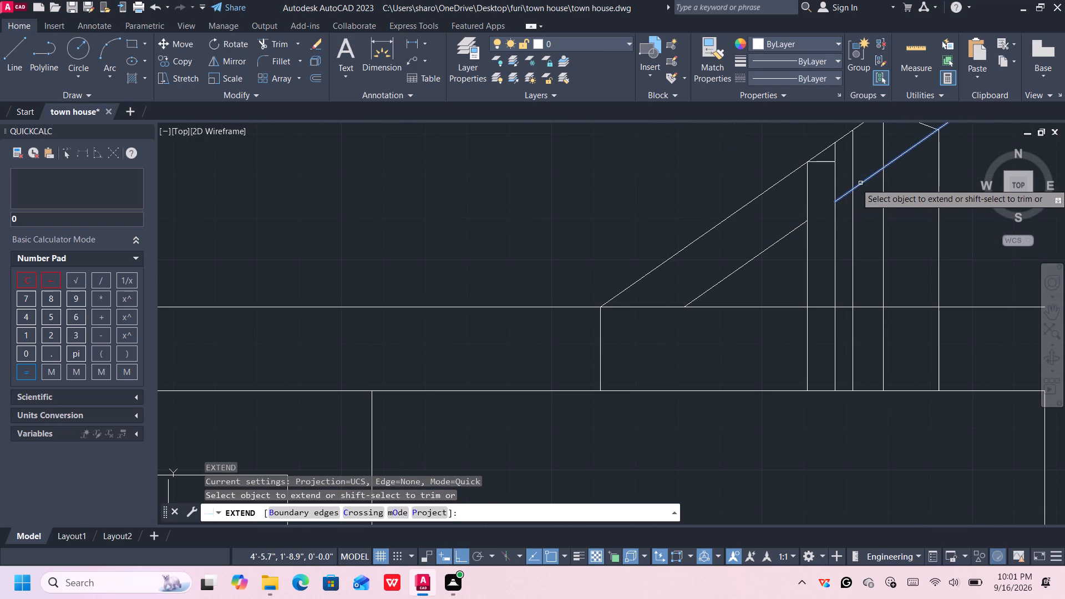
{"action": "left_click", "coordinate": [860, 183]}
{"action": "key", "text": "Escape"}
Move the innermost right support about 0.1" toward the middle of the house, away from its adjacent support.
{"action": "scroll", "coordinate": [840, 191], "scroll_direction": "down", "scroll_amount": 1}
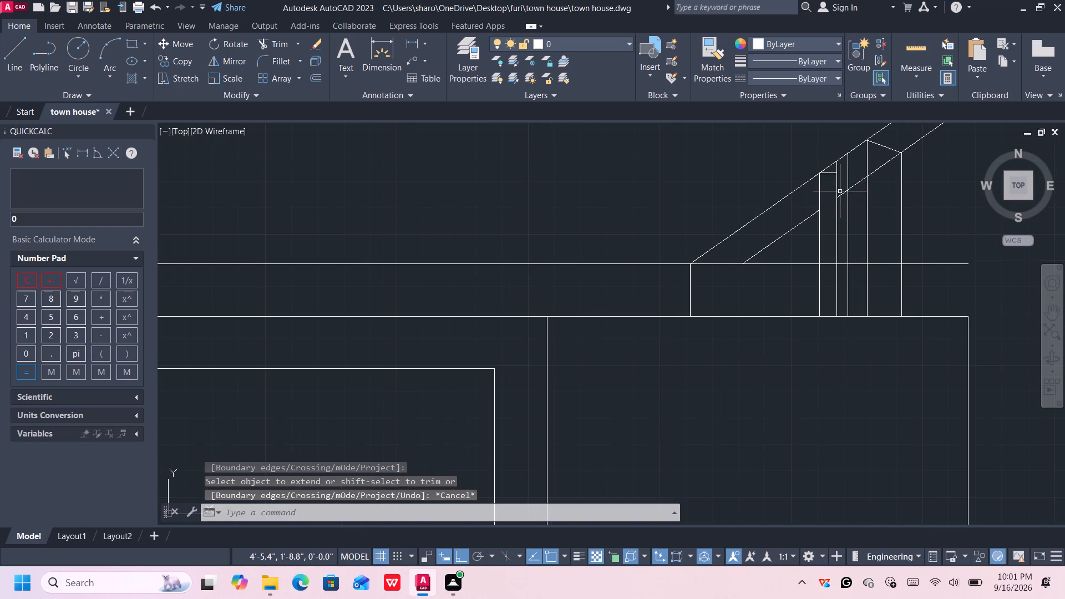
{"action": "scroll", "coordinate": [840, 191], "scroll_direction": "down", "scroll_amount": 2}
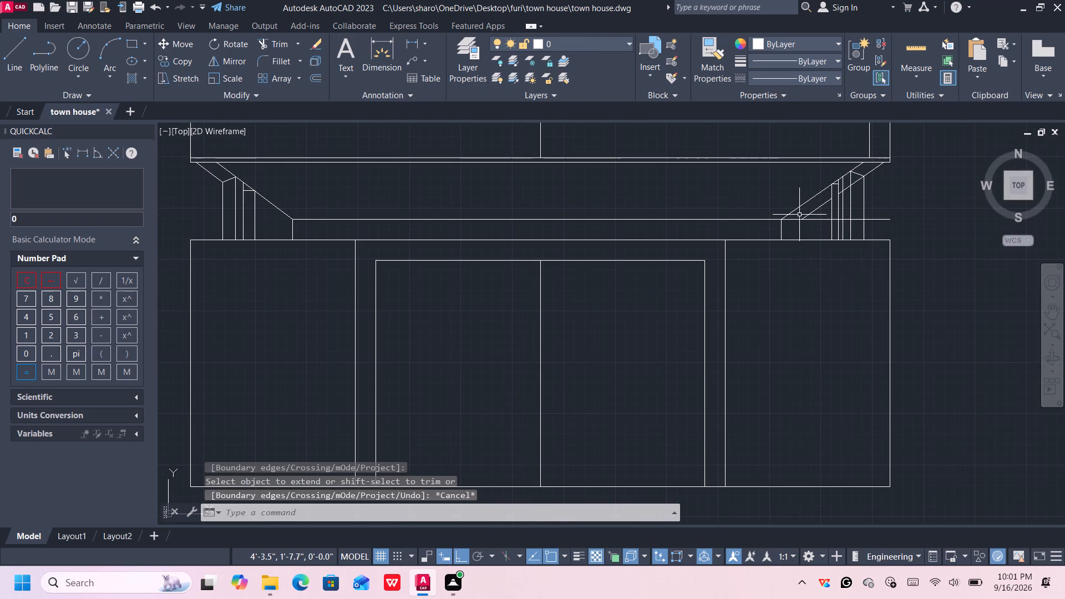
{"action": "scroll", "coordinate": [840, 204], "scroll_direction": "up", "scroll_amount": 3}
{"action": "middle_click_drag", "start_coordinate": [833, 181], "coordinate": [839, 221]}
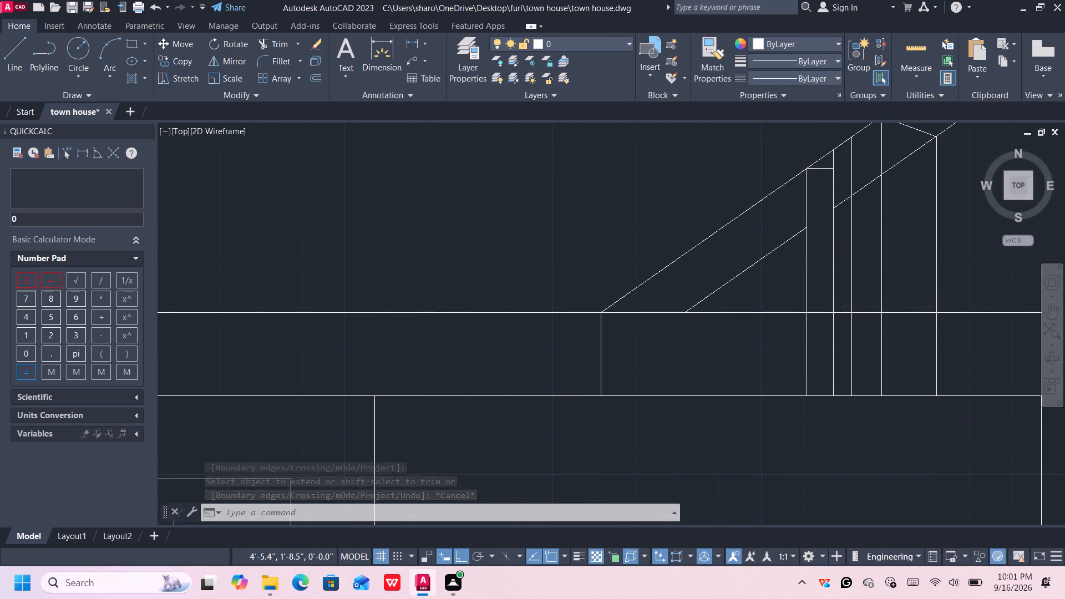
{"action": "left_click", "coordinate": [807, 241]}
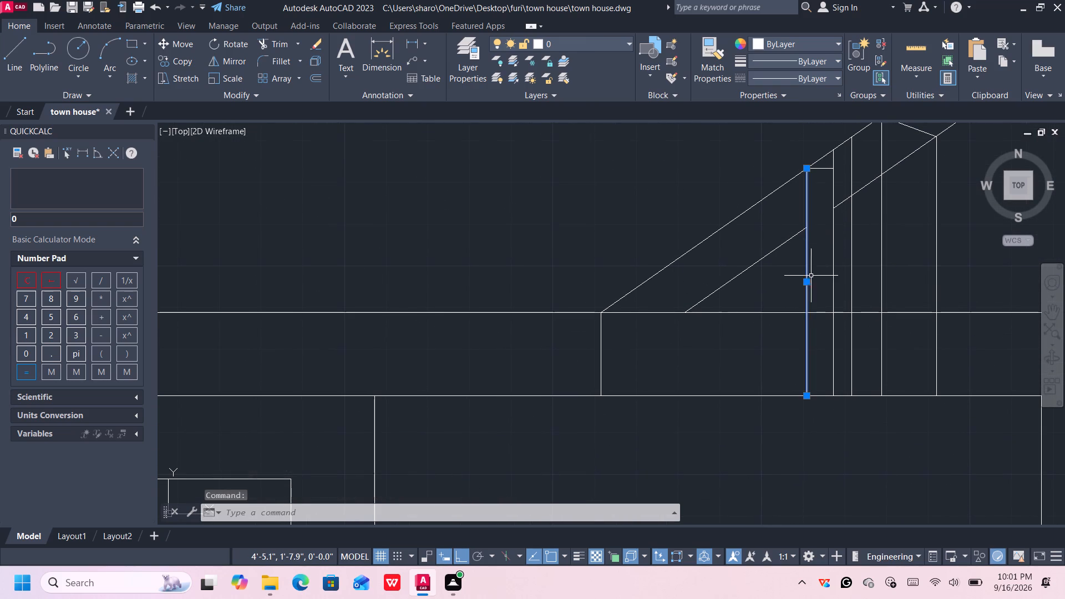
{"action": "left_click", "coordinate": [808, 282]}
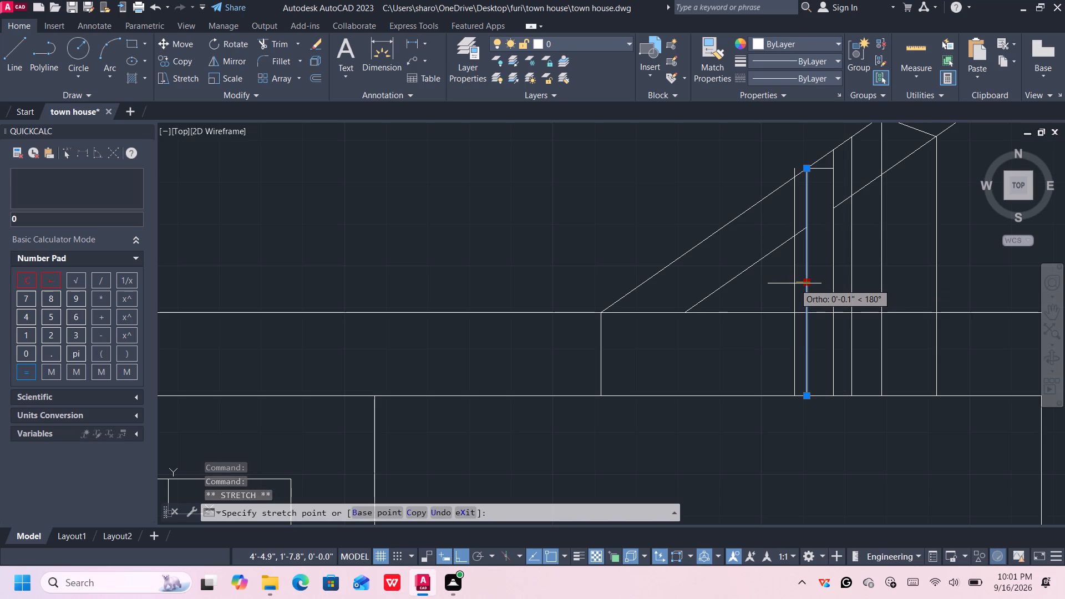
{"action": "left_click", "coordinate": [794, 283]}
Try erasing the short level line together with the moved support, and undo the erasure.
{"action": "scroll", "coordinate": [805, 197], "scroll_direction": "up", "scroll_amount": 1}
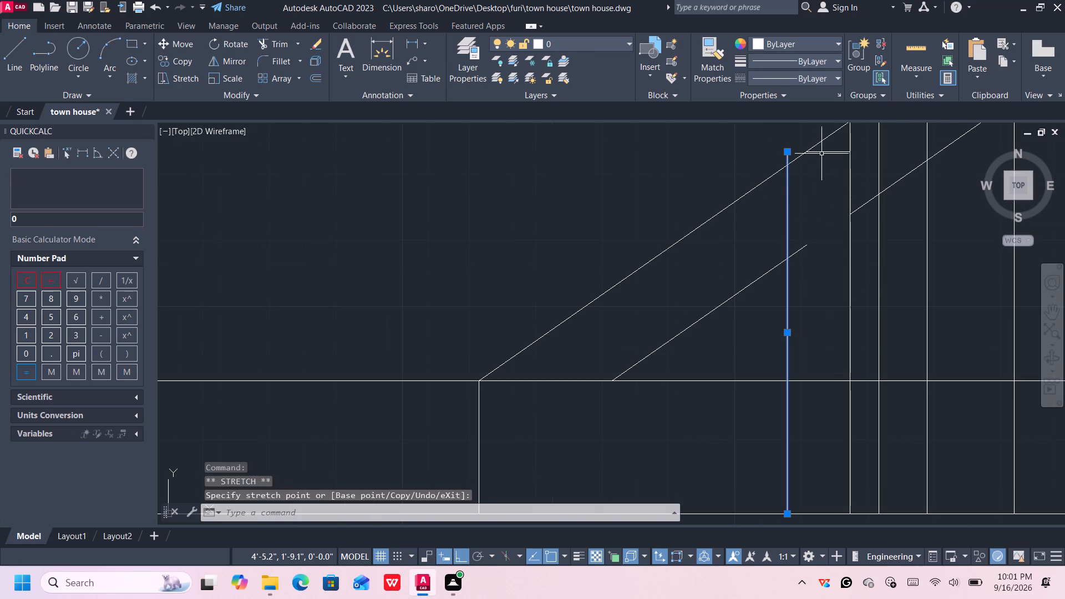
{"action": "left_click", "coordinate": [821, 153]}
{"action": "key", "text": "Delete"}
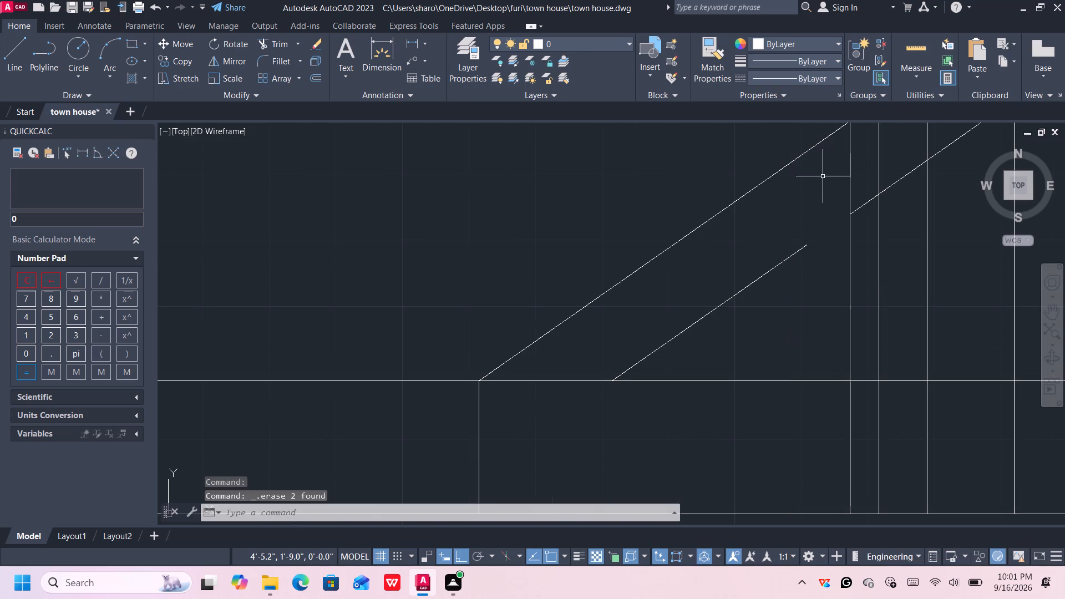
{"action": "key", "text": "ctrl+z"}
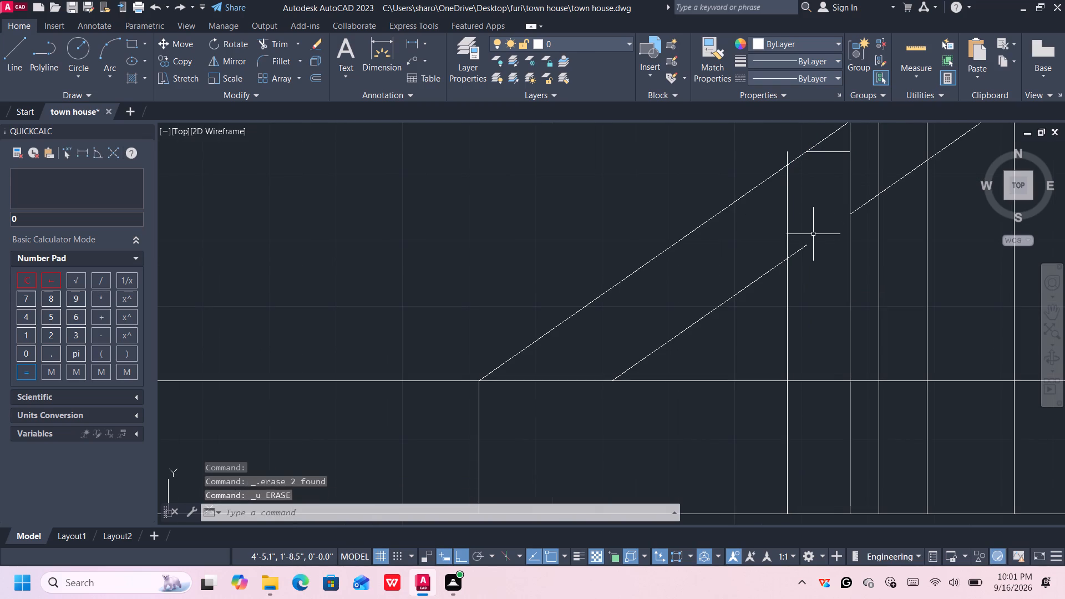
Replace the short level line with one from the moved support's intersection with the inner slant across to the adjacent support.
{"action": "left_click", "coordinate": [827, 151]}
{"action": "key", "text": "Delete"}
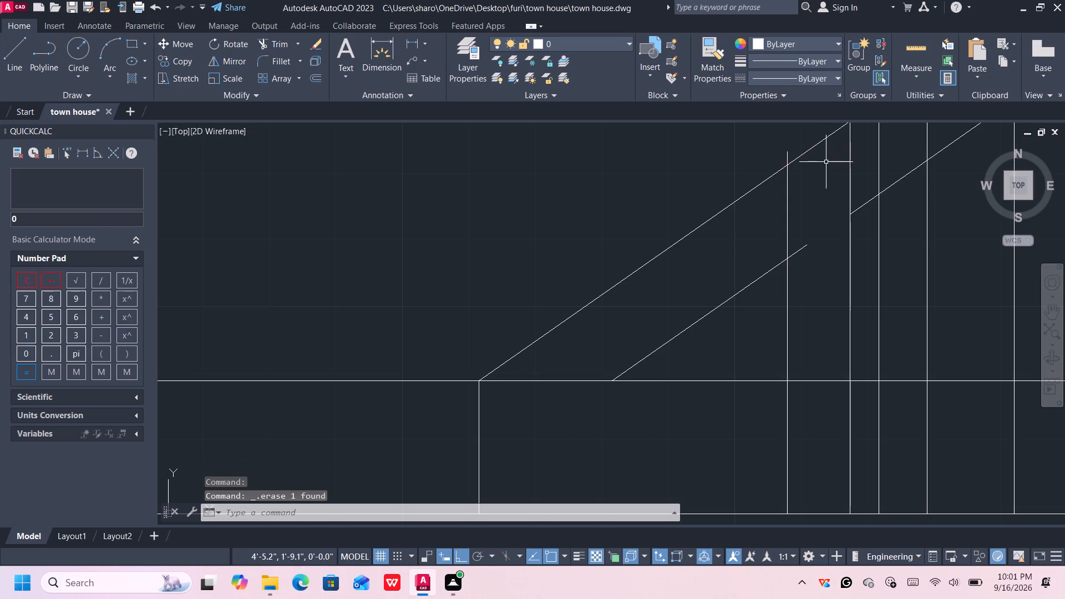
{"action": "key", "text": "l"}
{"action": "key", "text": "Return"}
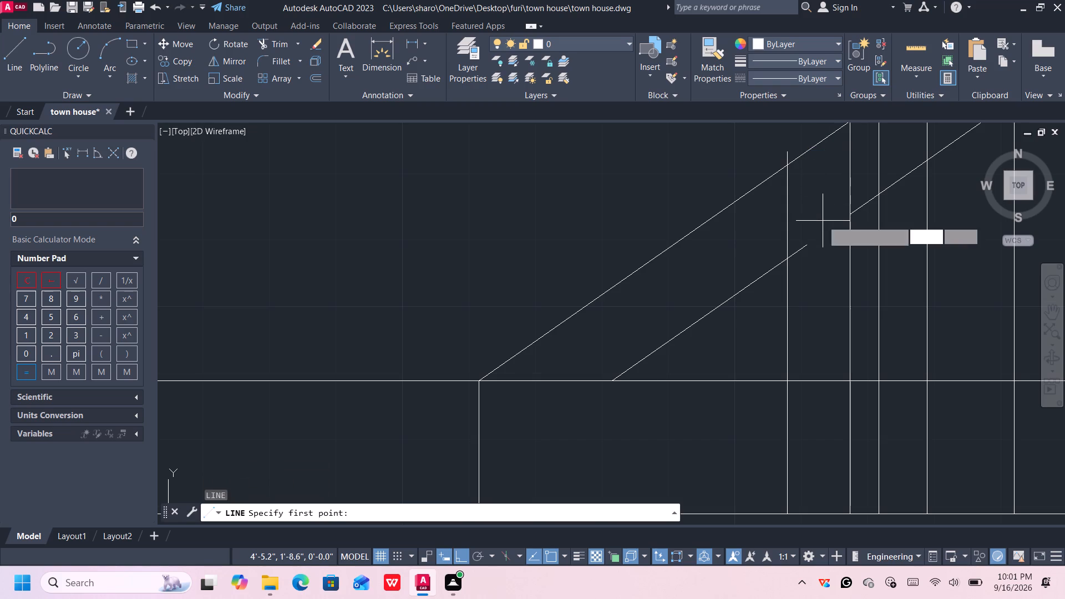
{"action": "left_click", "coordinate": [789, 167]}
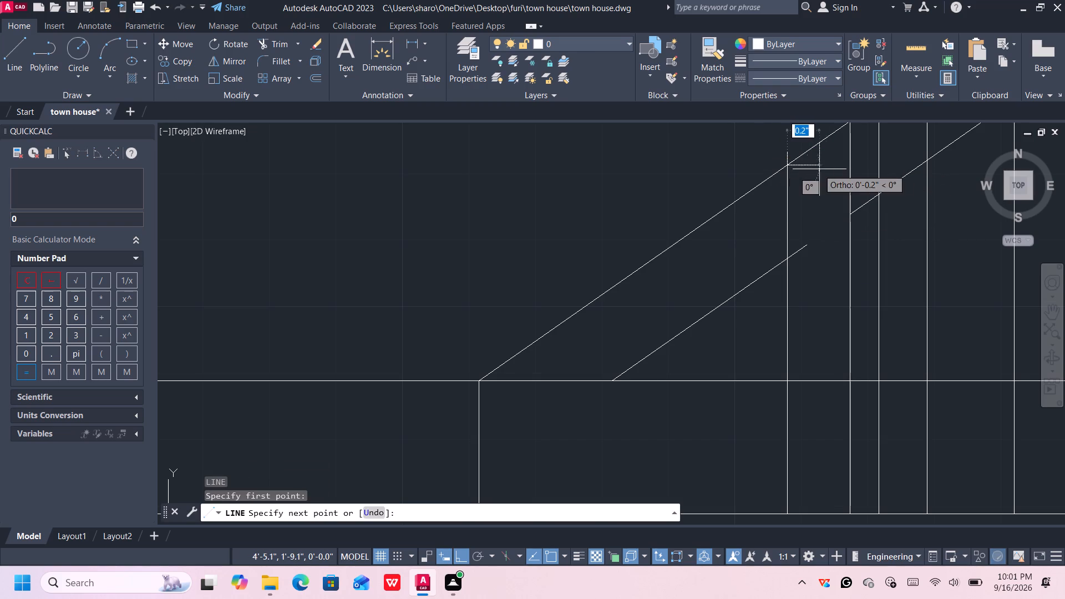
{"action": "left_click", "coordinate": [851, 169]}
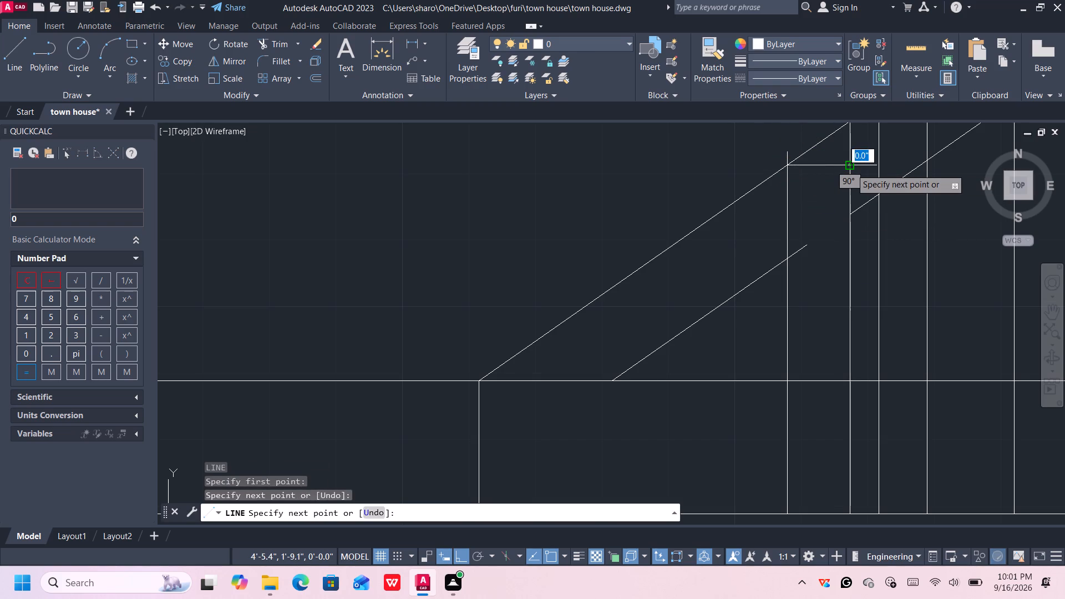
{"action": "key", "text": "Escape"}
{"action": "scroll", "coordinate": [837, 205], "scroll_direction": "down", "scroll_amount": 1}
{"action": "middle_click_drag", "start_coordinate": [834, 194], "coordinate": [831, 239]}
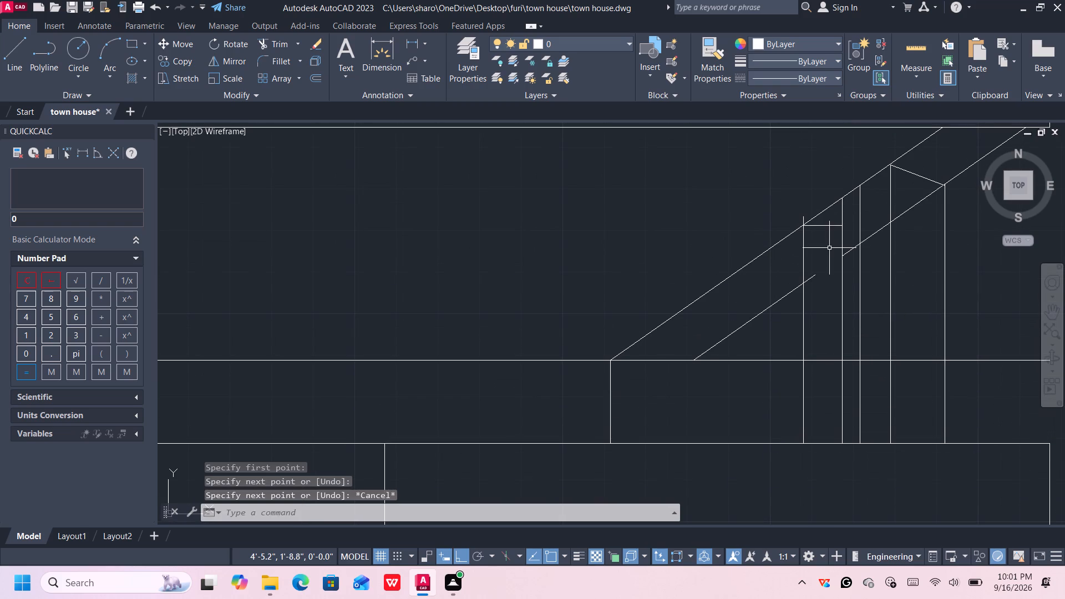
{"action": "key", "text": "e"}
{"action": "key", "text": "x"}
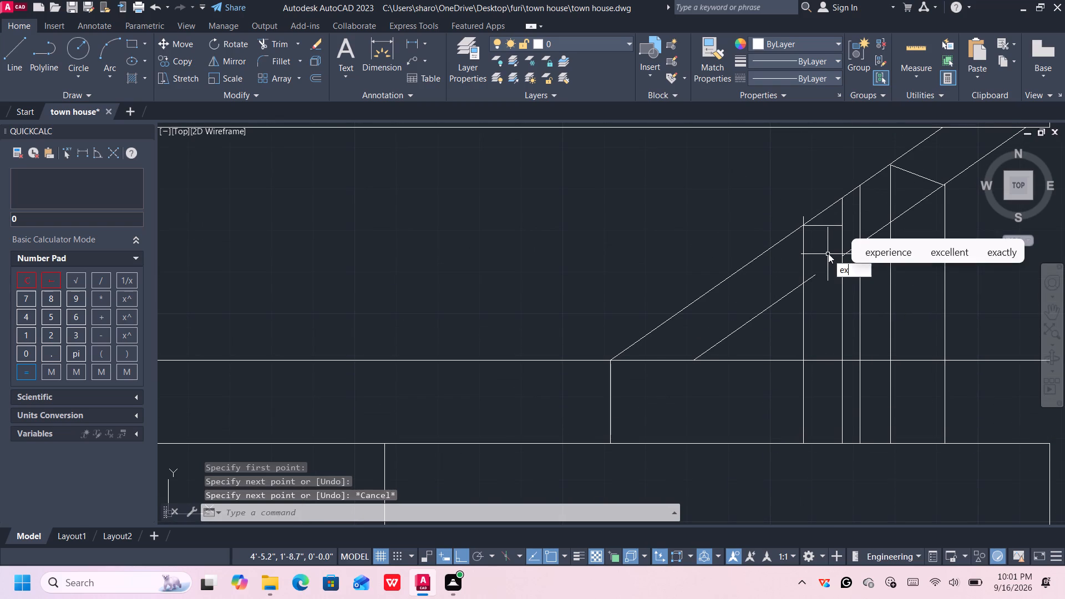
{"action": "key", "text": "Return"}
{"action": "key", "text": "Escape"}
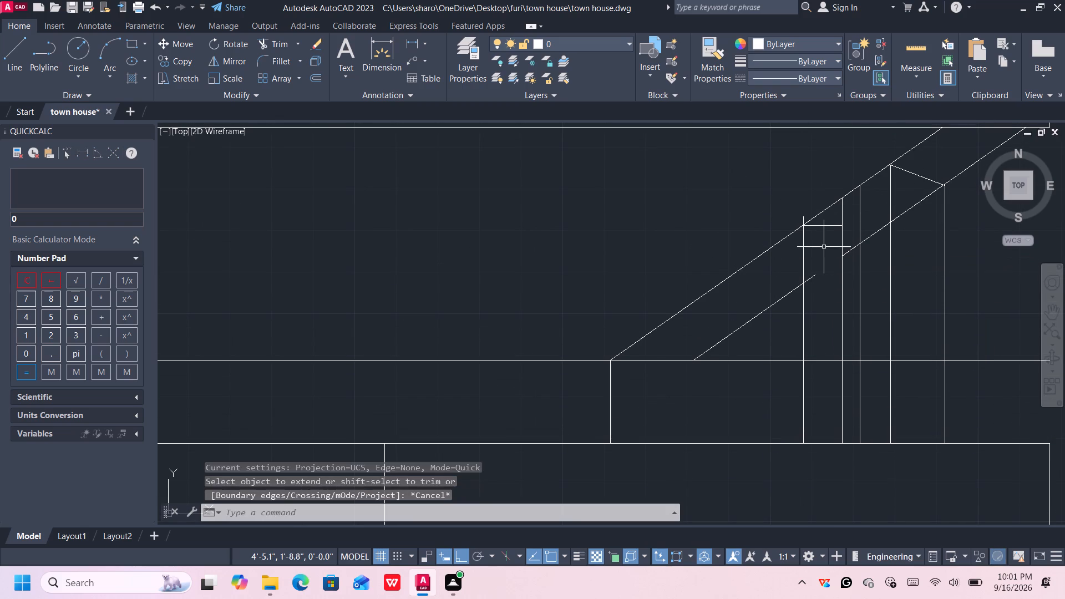
Trim the two innermost right supports above the level line and the outer slant's stub between them.
{"action": "type", "text": "tr"}
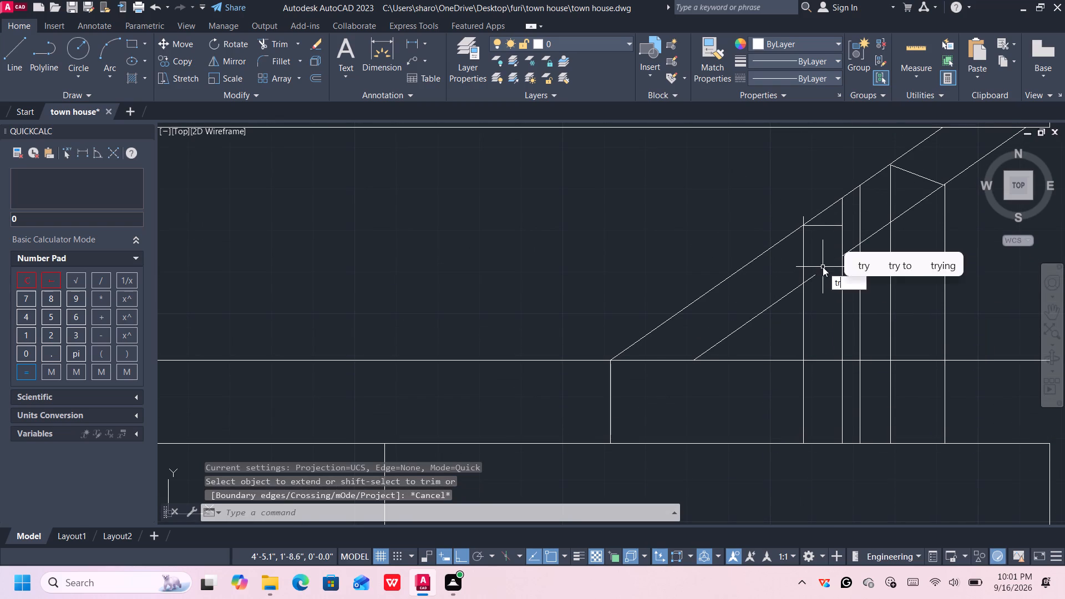
{"action": "key", "text": "Return"}
{"action": "scroll", "coordinate": [823, 237], "scroll_direction": "up", "scroll_amount": 2}
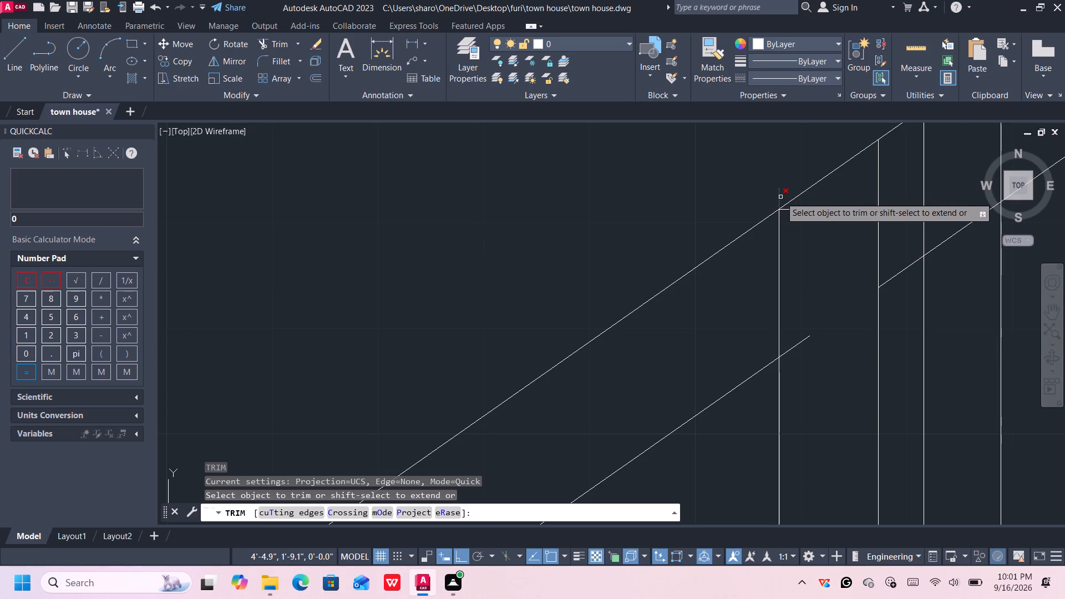
{"action": "left_click", "coordinate": [779, 195]}
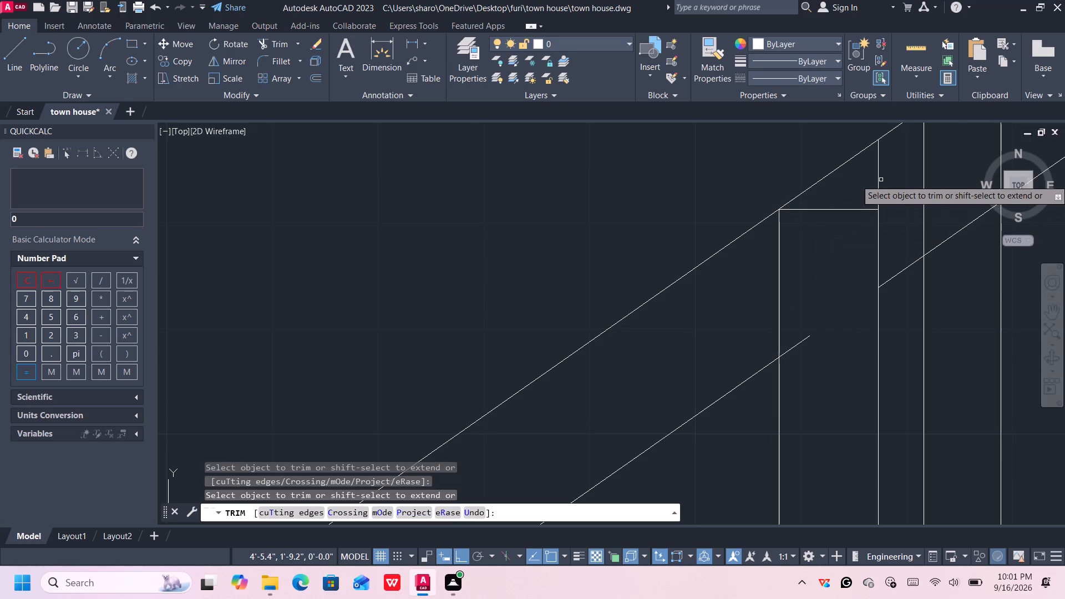
{"action": "left_click", "coordinate": [877, 180]}
{"action": "left_click", "coordinate": [803, 339]}
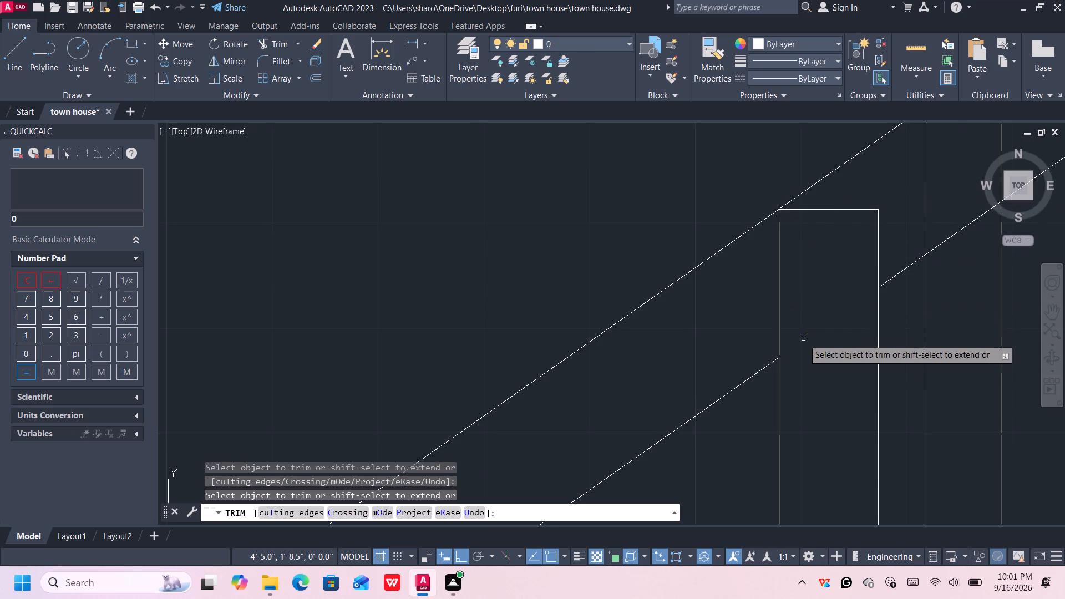
Trim the right outer slant between the three outermost supports and remove its lower piece inside the innermost support.
{"action": "scroll", "coordinate": [820, 328], "scroll_direction": "down", "scroll_amount": 3}
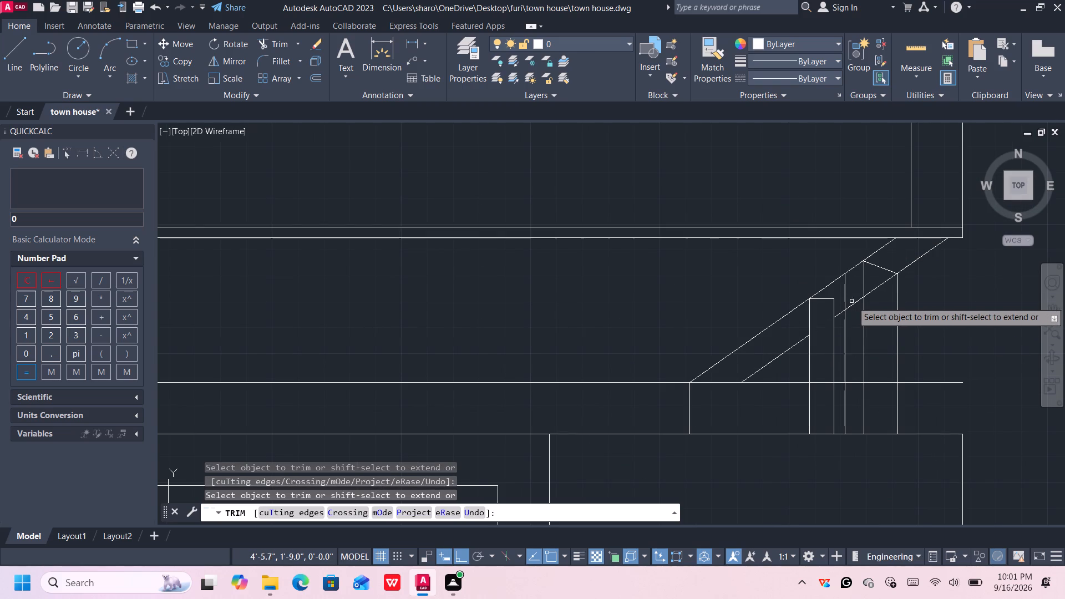
{"action": "left_click", "coordinate": [854, 303]}
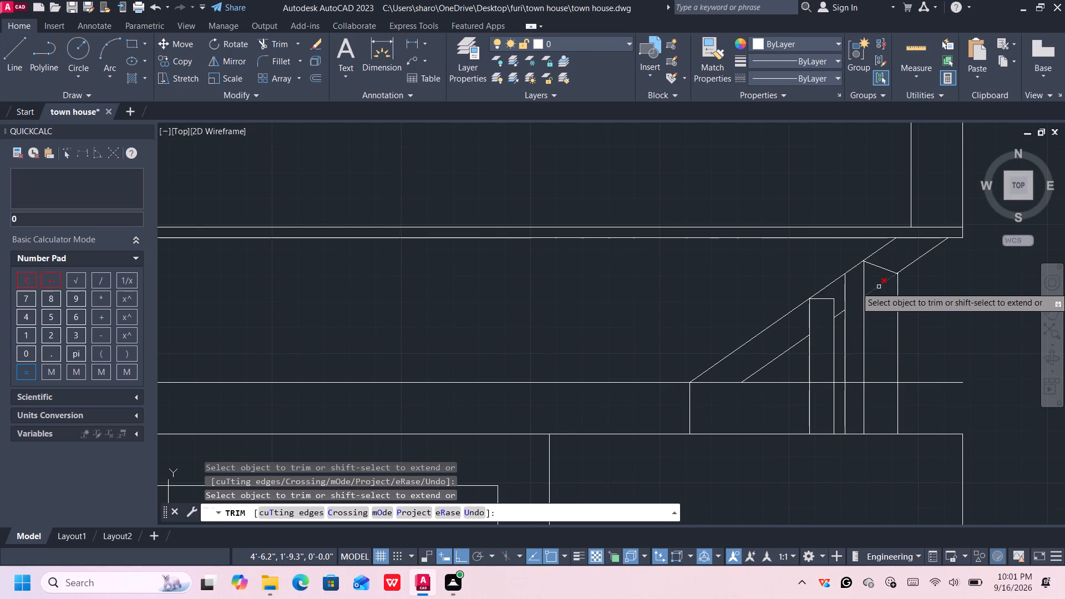
{"action": "left_click", "coordinate": [879, 287]}
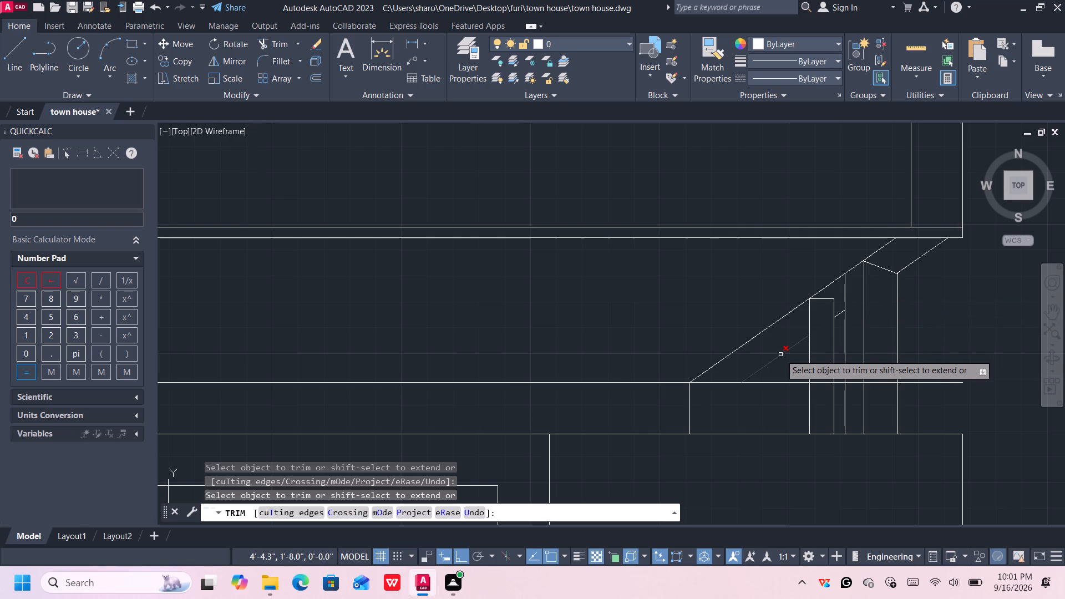
{"action": "left_click", "coordinate": [778, 354]}
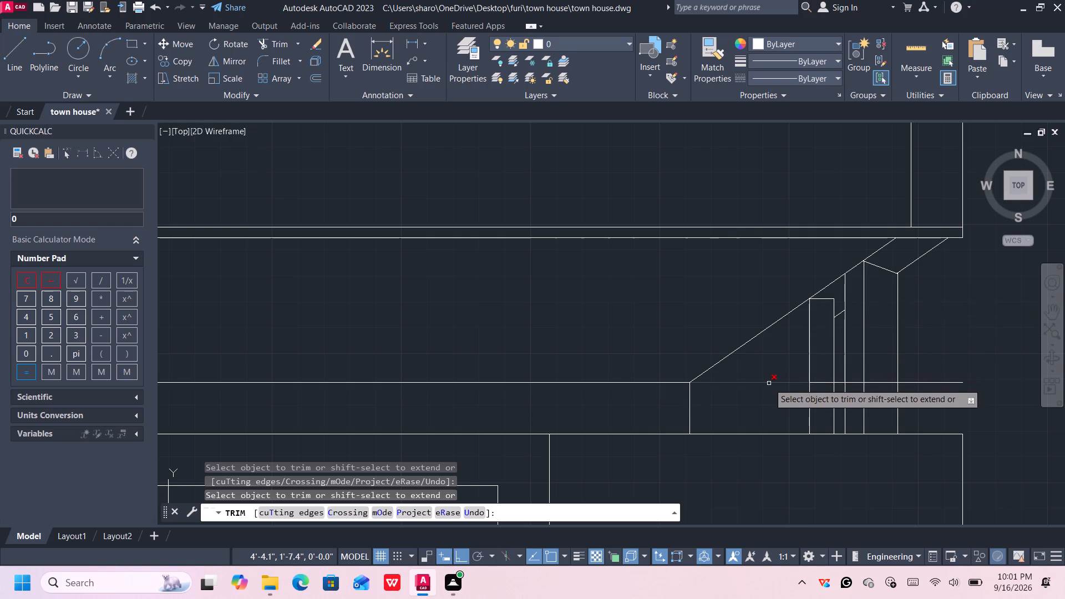
Trim the horizontal line beyond the right inner slant's foot, across all five supports to its outer end.
{"action": "left_click", "coordinate": [769, 383]}
{"action": "left_click", "coordinate": [824, 382]}
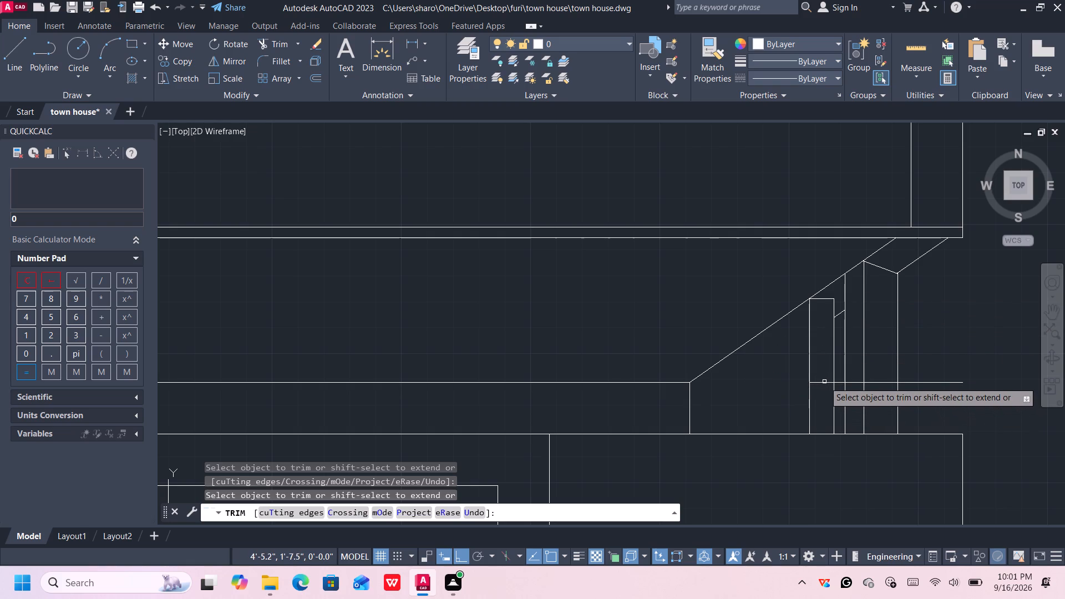
{"action": "left_click", "coordinate": [823, 384]}
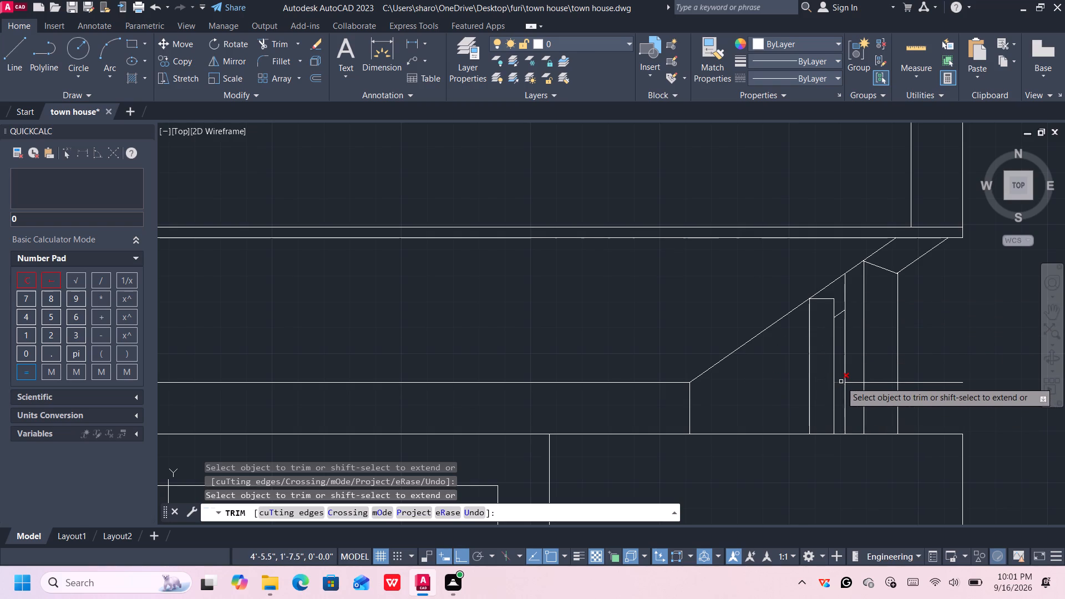
{"action": "left_click", "coordinate": [840, 382]}
{"action": "left_click", "coordinate": [853, 383]}
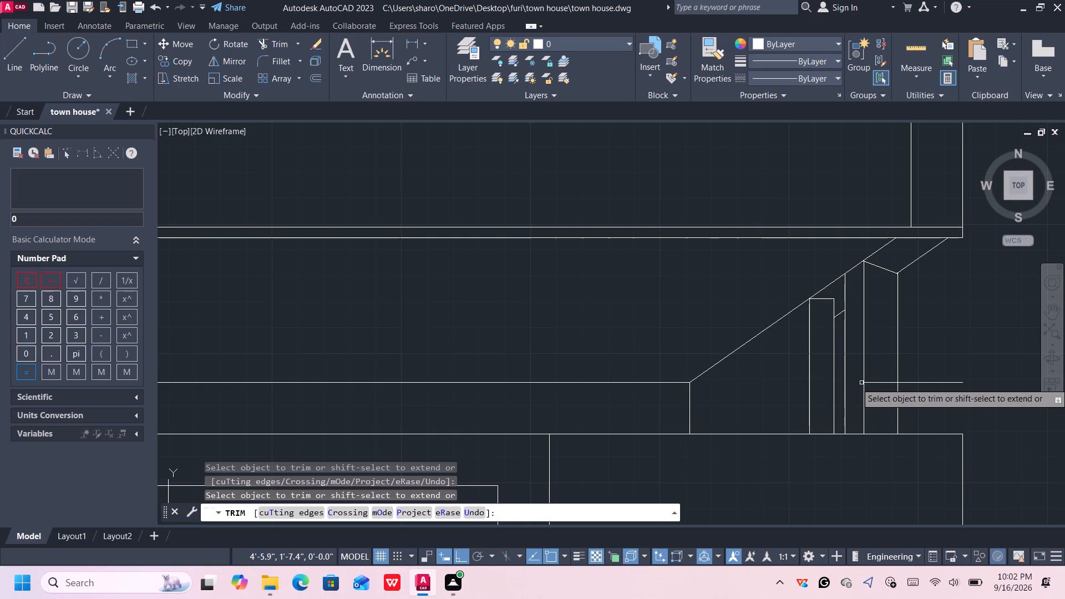
{"action": "left_click", "coordinate": [884, 383]}
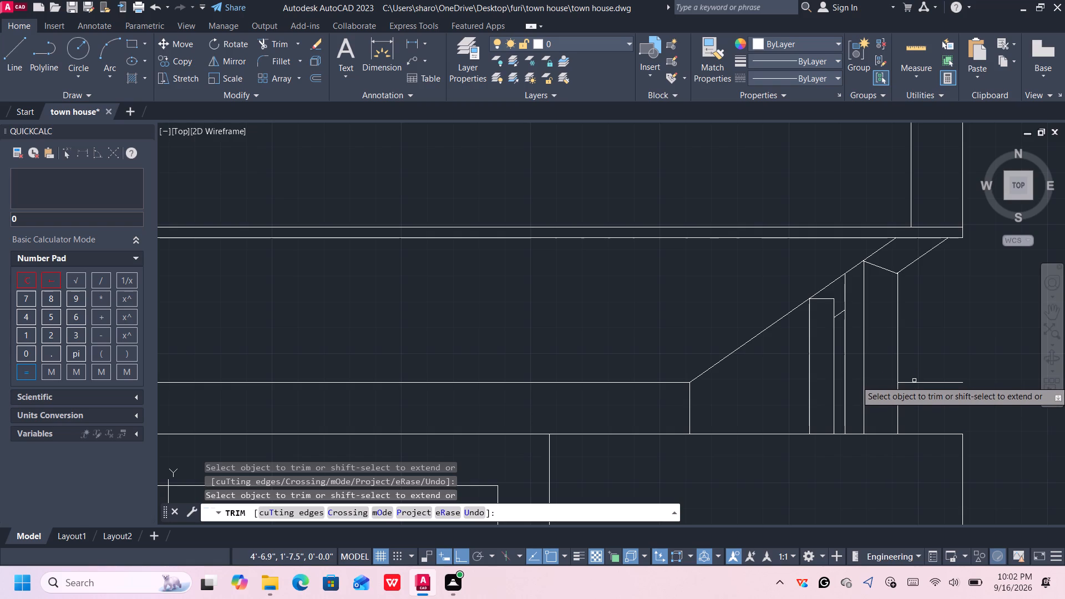
{"action": "left_click", "coordinate": [915, 383]}
{"action": "scroll", "coordinate": [915, 381], "scroll_direction": "down", "scroll_amount": 2}
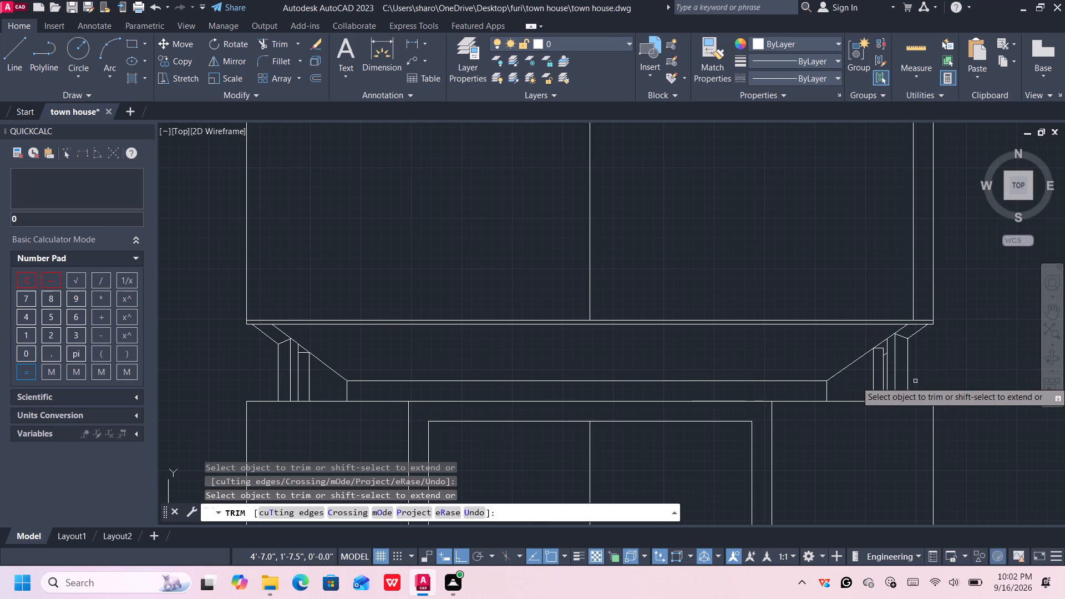
{"action": "middle_click_drag", "start_coordinate": [664, 358], "coordinate": [664, 312]}
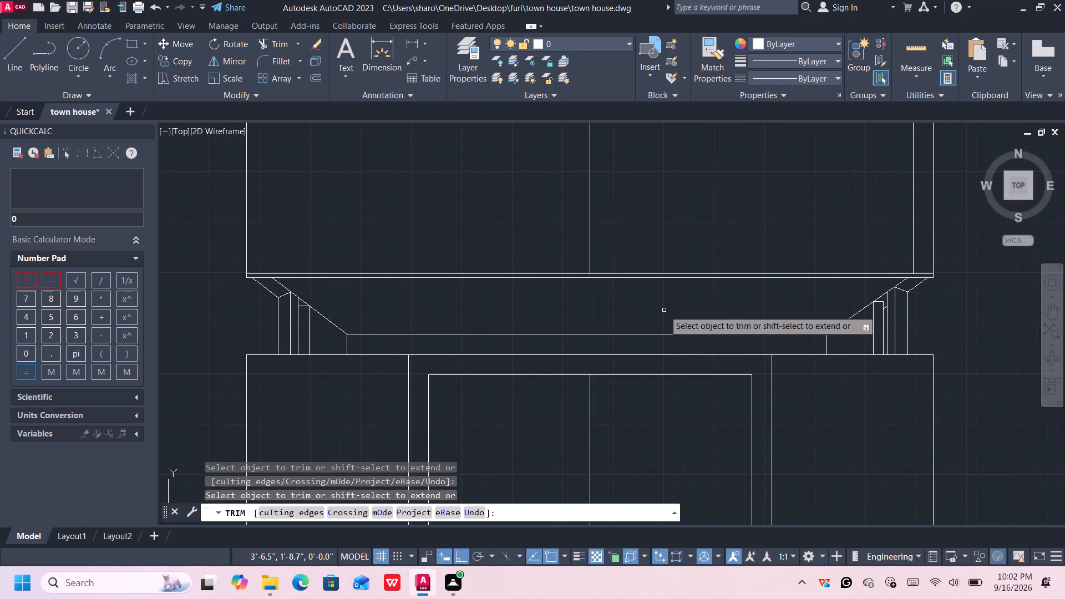
{"action": "key", "text": "Escape"}
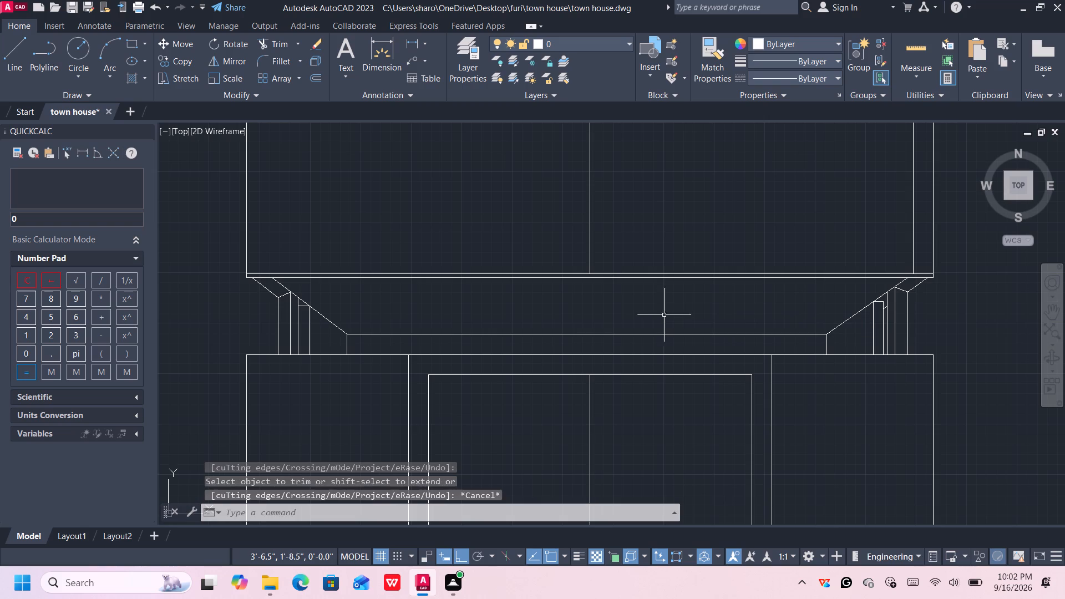
Stretch the outer end of the short level line beneath the right slant down to the lower end of the adjacent slanted stub.
{"action": "scroll", "coordinate": [889, 331], "scroll_direction": "up", "scroll_amount": 3}
{"action": "middle_click_drag", "start_coordinate": [867, 286], "coordinate": [867, 297]}
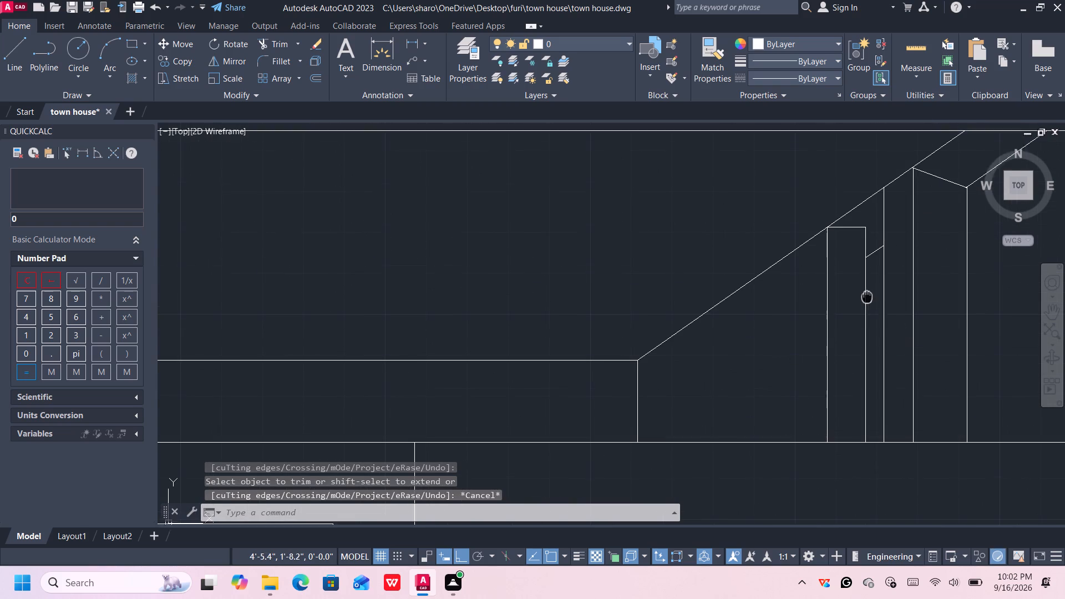
{"action": "middle_click_drag", "start_coordinate": [867, 297], "coordinate": [867, 313]}
{"action": "scroll", "coordinate": [868, 289], "scroll_direction": "up", "scroll_amount": 1}
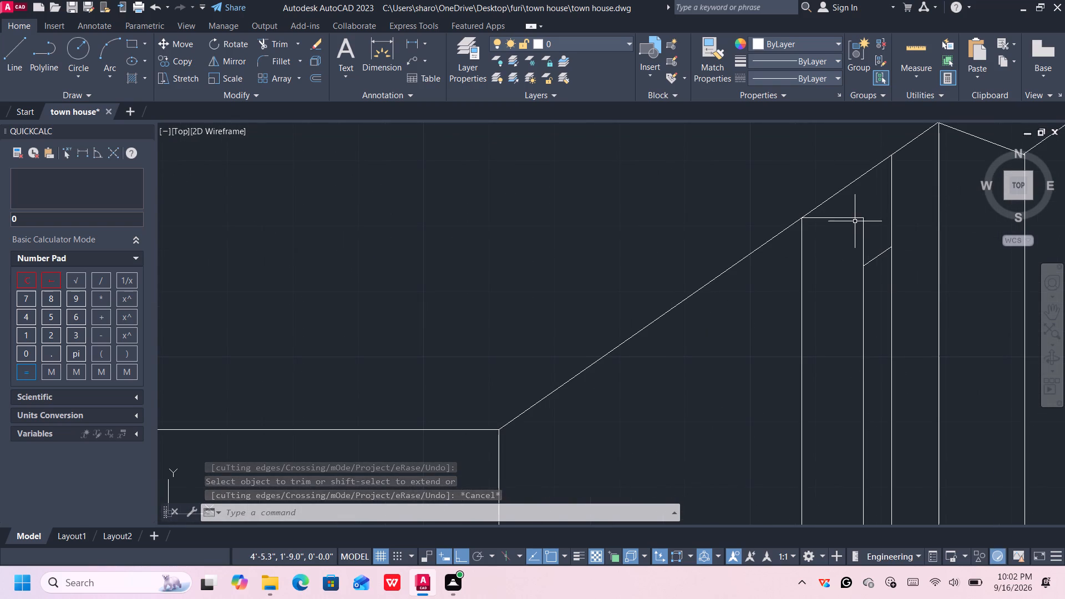
{"action": "left_click", "coordinate": [853, 219]}
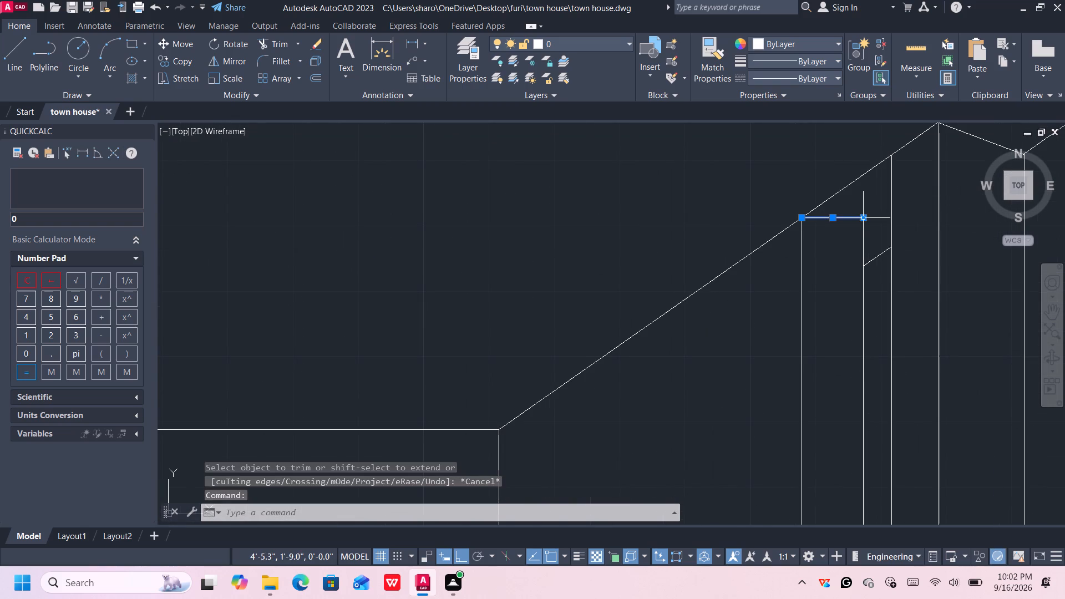
{"action": "left_click", "coordinate": [863, 219]}
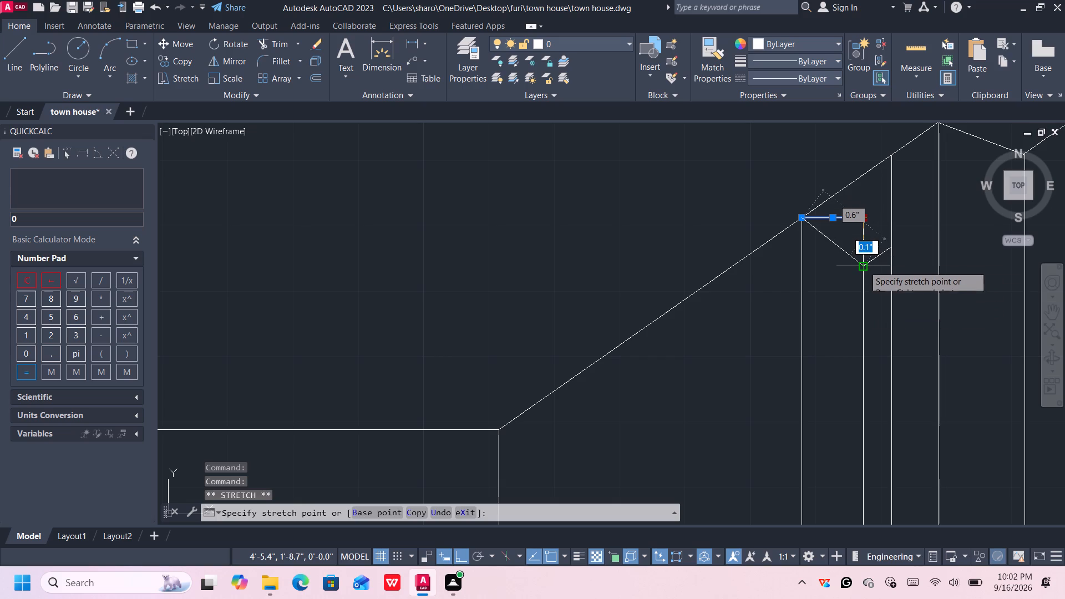
{"action": "left_click", "coordinate": [865, 264]}
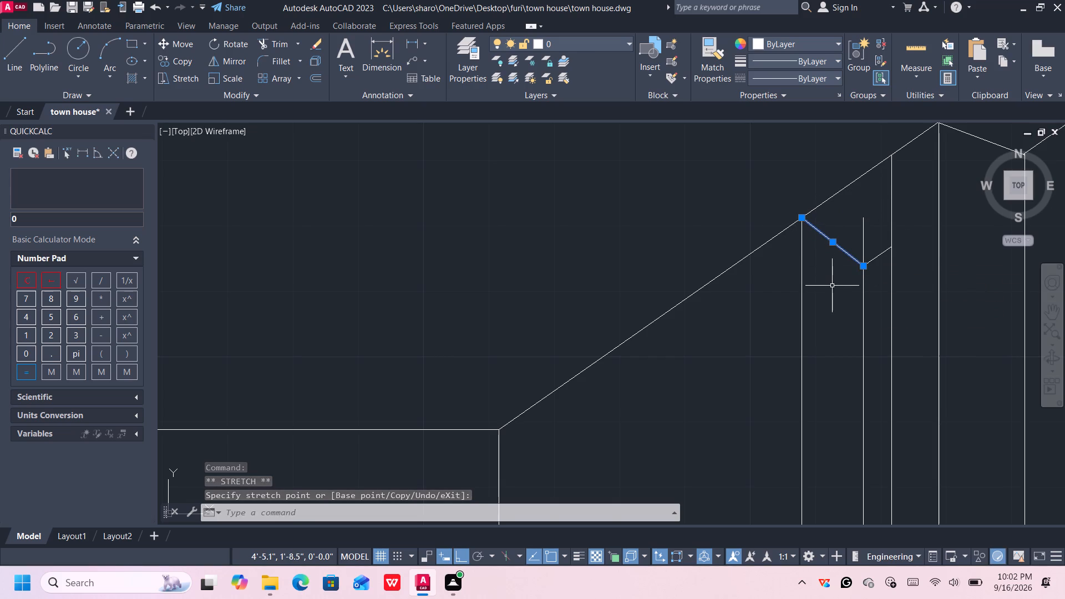
{"action": "key", "text": "Escape"}
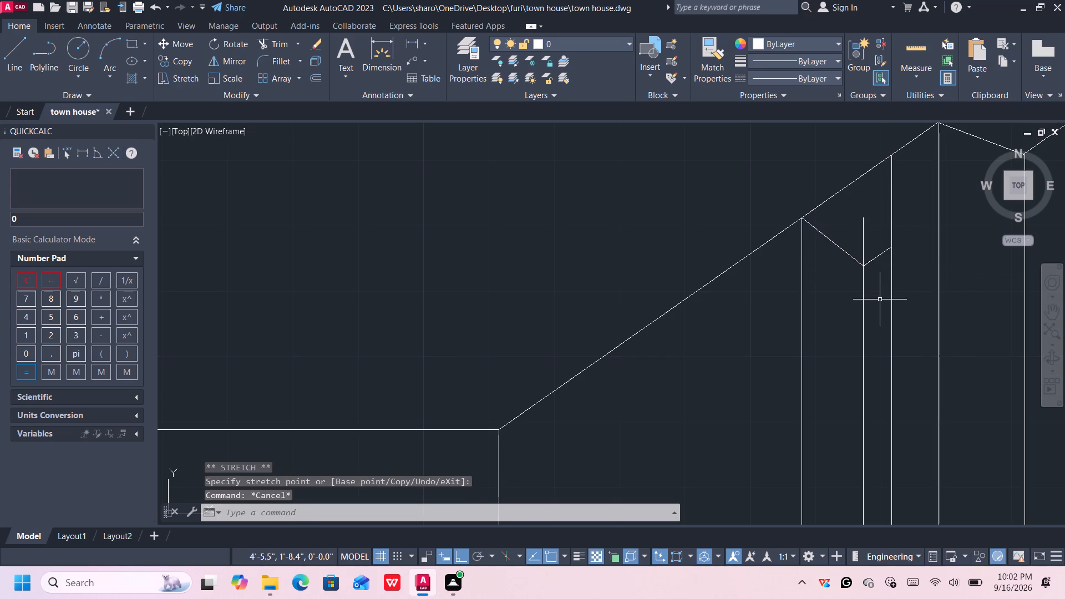
Trim the vertical support's leftover piece above the point where the stretched line meets the slanted stub on the right side.
{"action": "type", "text": "tr"}
{"action": "key", "text": "Return"}
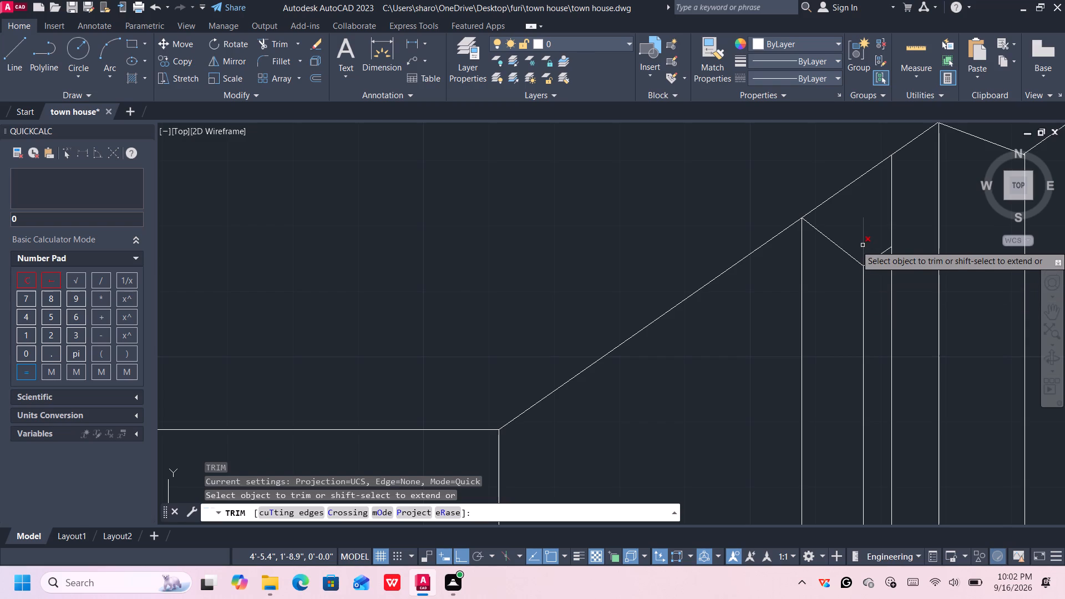
{"action": "left_click", "coordinate": [863, 245]}
{"action": "key", "text": "Escape"}
{"action": "scroll", "coordinate": [875, 286], "scroll_direction": "down", "scroll_amount": 4}
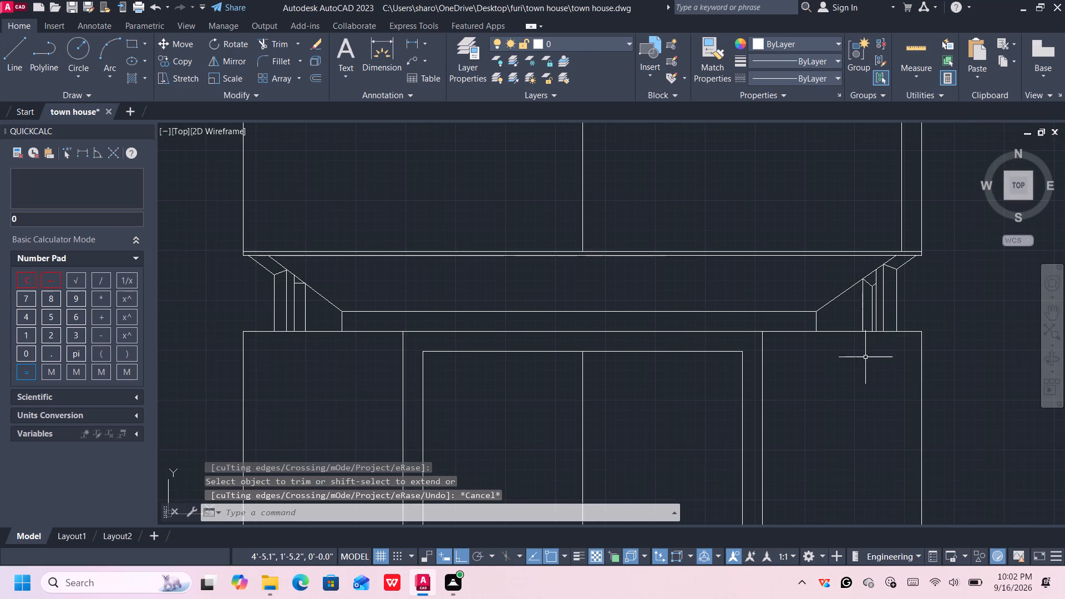
{"action": "middle_click_drag", "start_coordinate": [864, 358], "coordinate": [857, 328]}
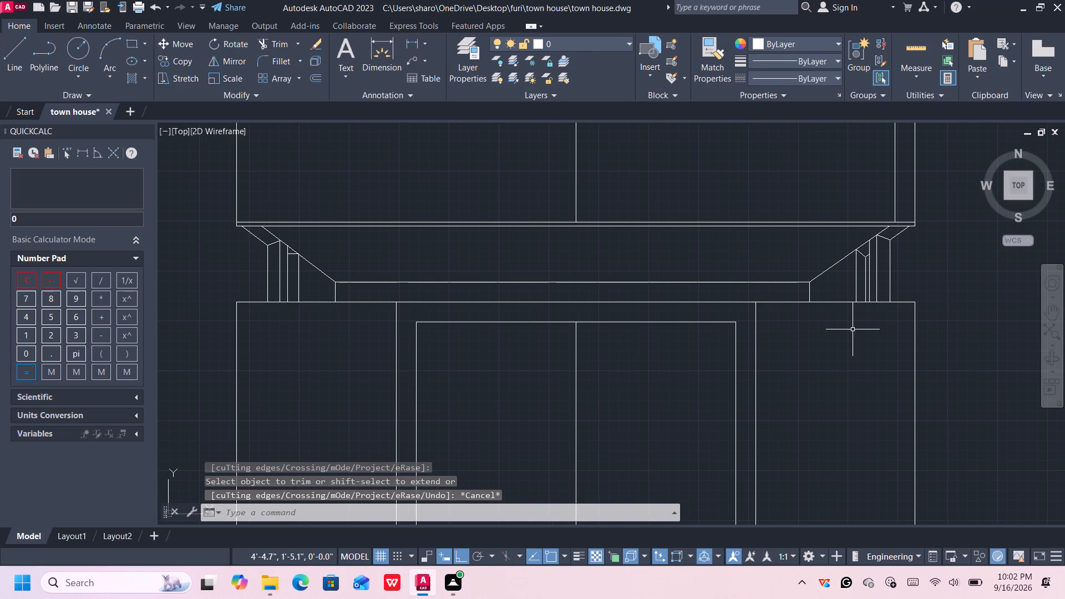
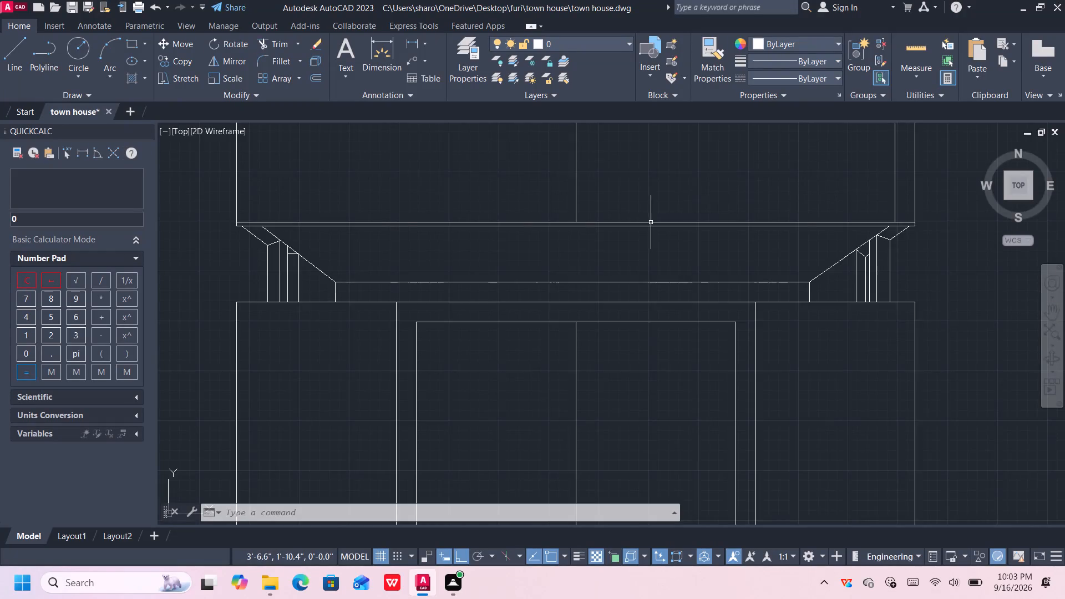
Examine the tall upper facade and its connection to the roof band and the supports beneath it.
{"action": "scroll", "coordinate": [647, 221], "scroll_direction": "down", "scroll_amount": 1}
{"action": "middle_click_drag", "start_coordinate": [645, 186], "coordinate": [644, 277]}
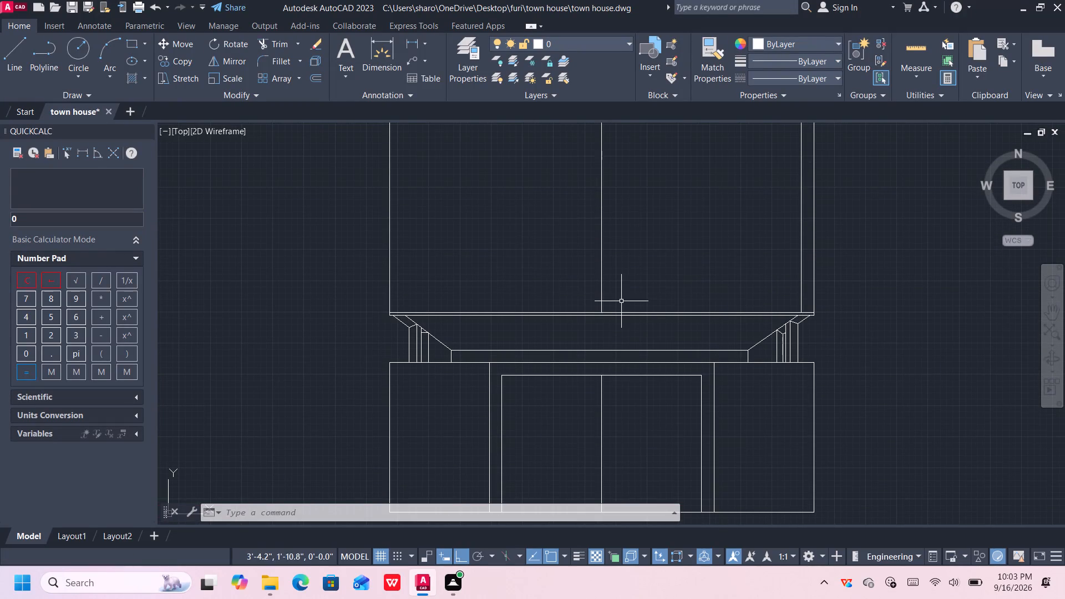
{"action": "middle_click_drag", "start_coordinate": [605, 255], "coordinate": [610, 275]}
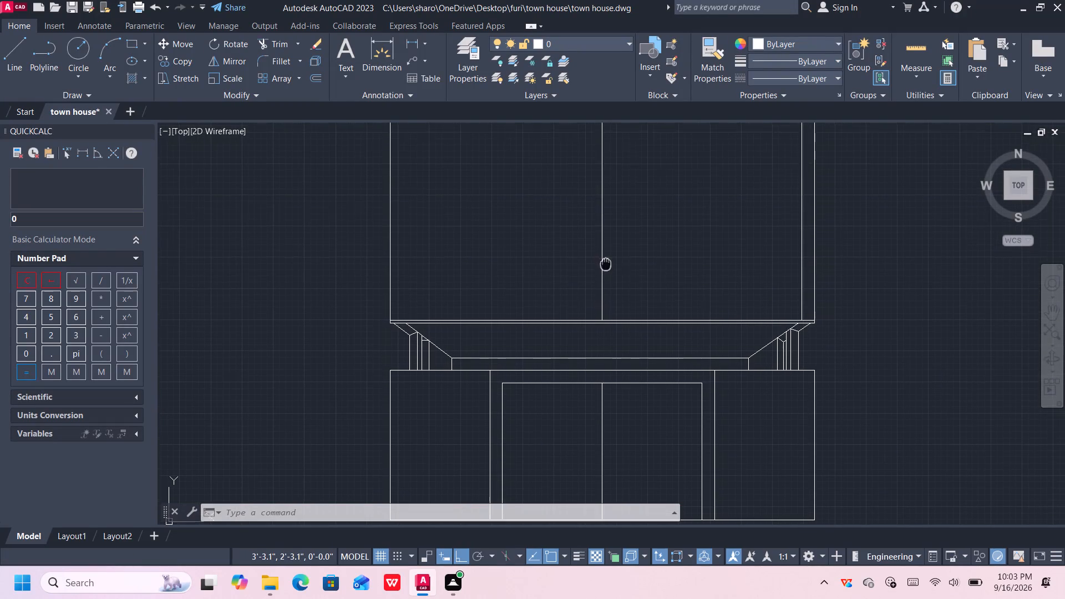
{"action": "middle_click_drag", "start_coordinate": [610, 275], "coordinate": [630, 365]}
{"action": "scroll", "coordinate": [628, 283], "scroll_direction": "down", "scroll_amount": 2}
{"action": "middle_click_drag", "start_coordinate": [635, 226], "coordinate": [638, 305]}
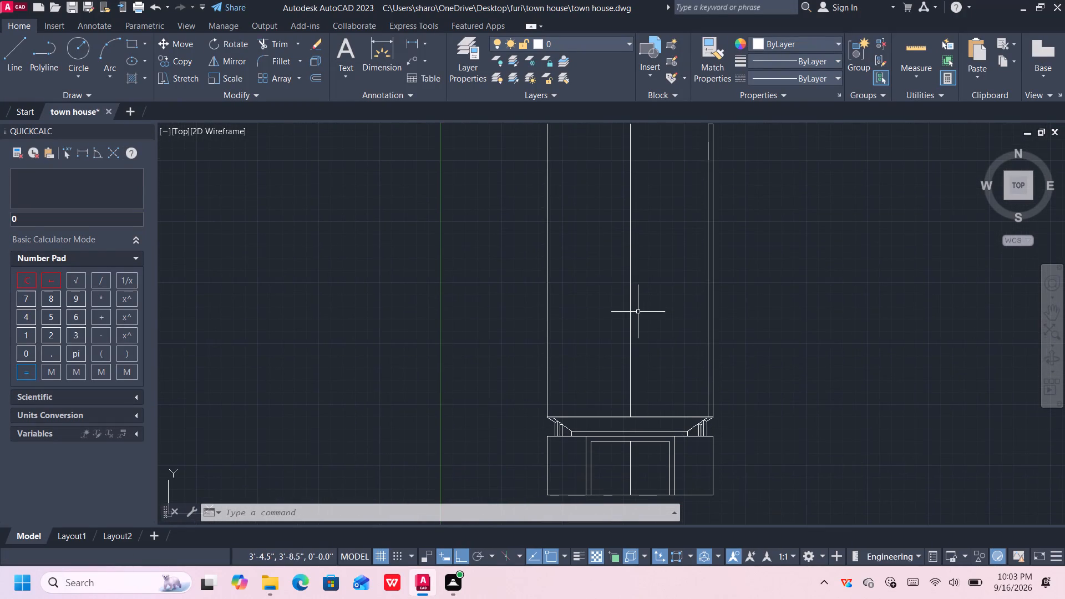
{"action": "scroll", "coordinate": [638, 297], "scroll_direction": "down", "scroll_amount": 1}
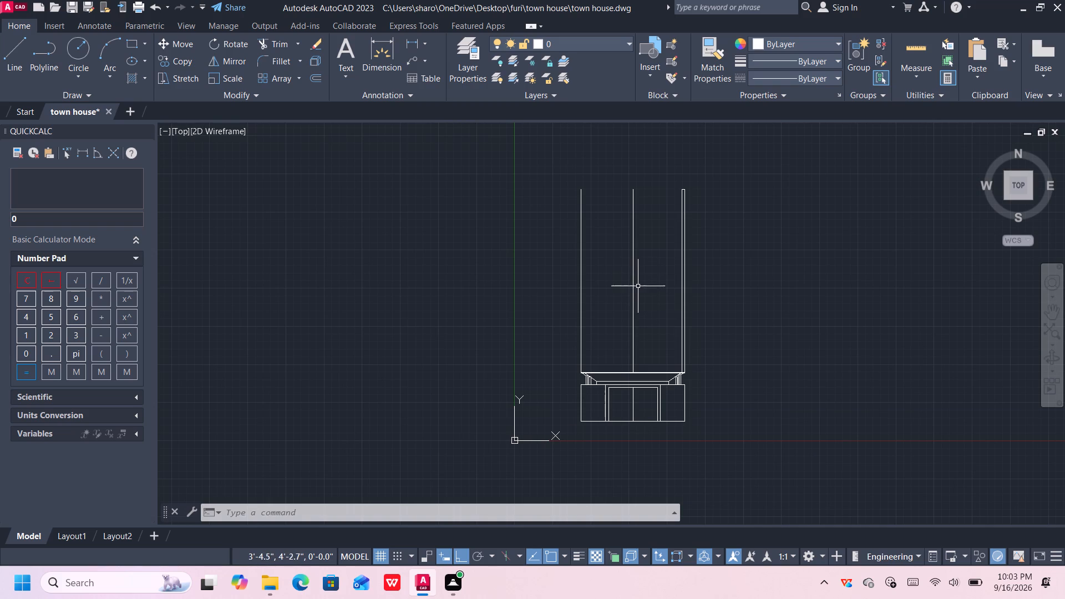
{"action": "scroll", "coordinate": [625, 323], "scroll_direction": "up", "scroll_amount": 1}
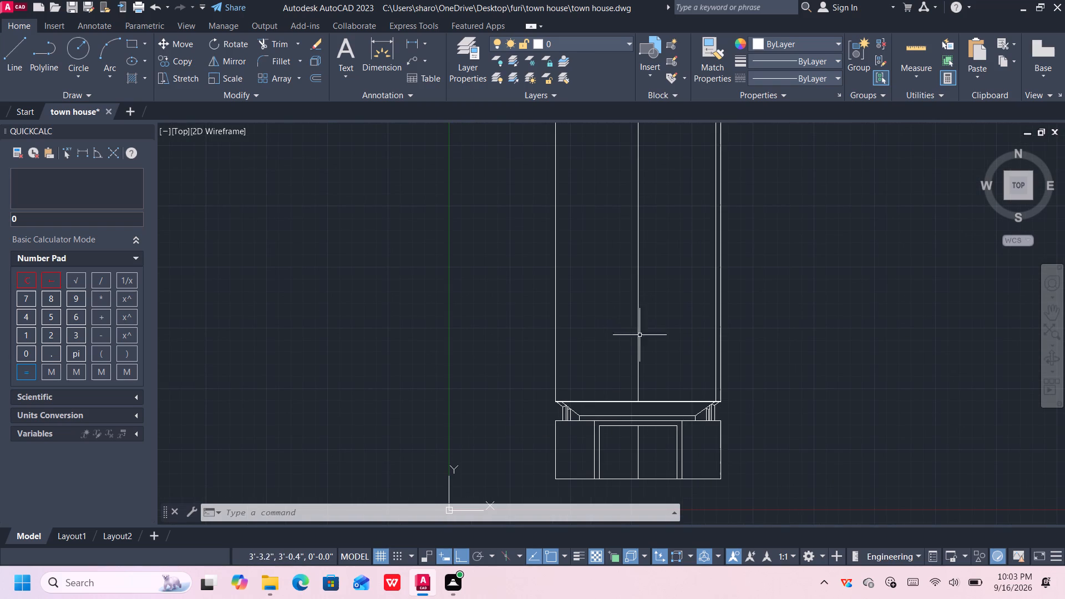
{"action": "scroll", "coordinate": [641, 346], "scroll_direction": "up", "scroll_amount": 1}
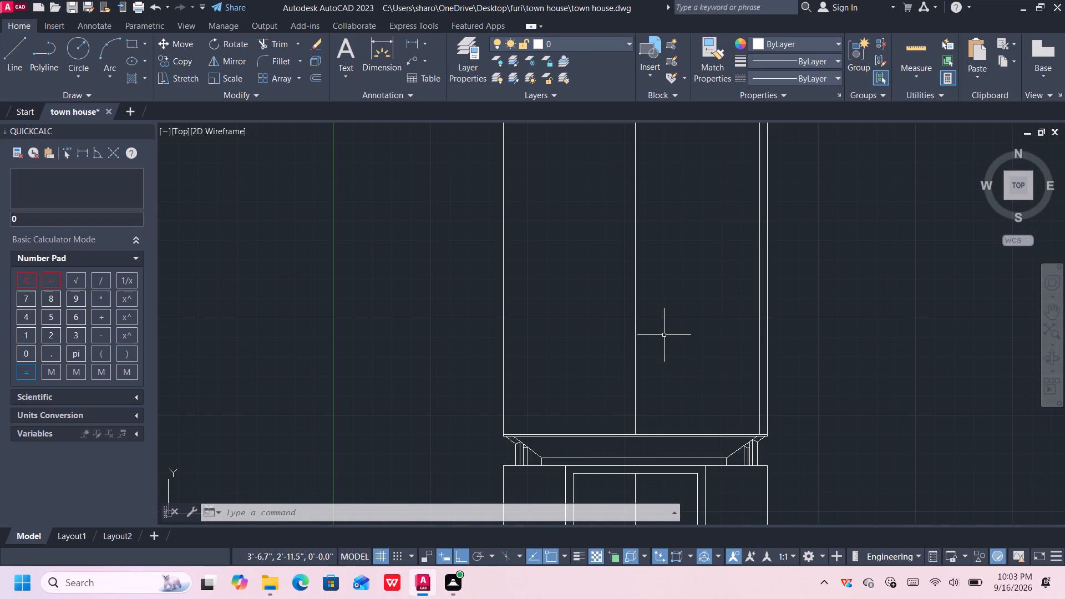
{"action": "middle_click_drag", "start_coordinate": [669, 366], "coordinate": [657, 326]}
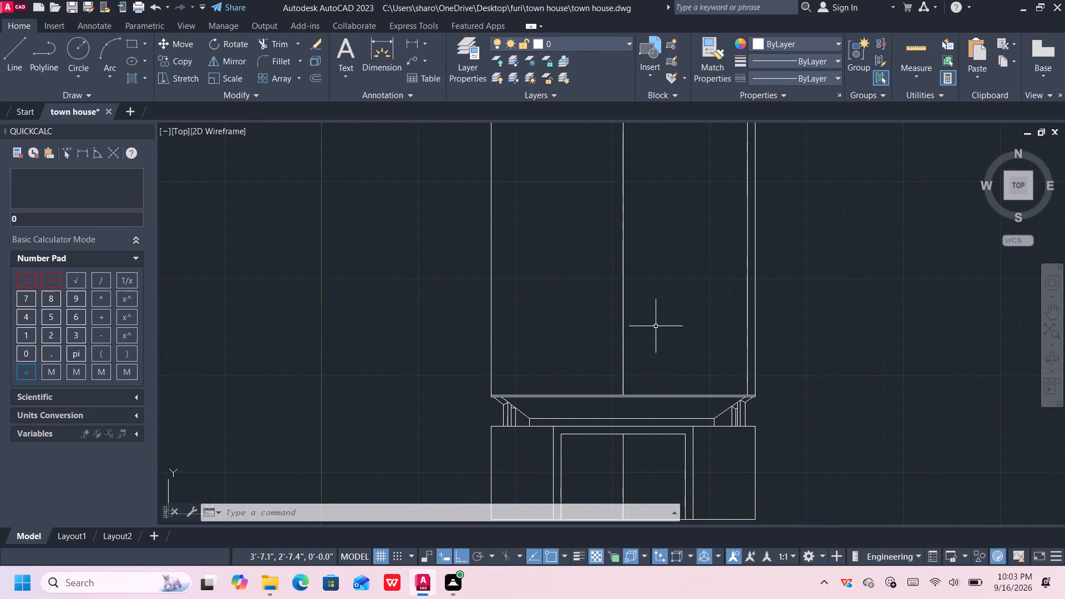
{"action": "scroll", "coordinate": [617, 319], "scroll_direction": "up", "scroll_amount": 1}
{"action": "middle_click_drag", "start_coordinate": [621, 298], "coordinate": [625, 375]}
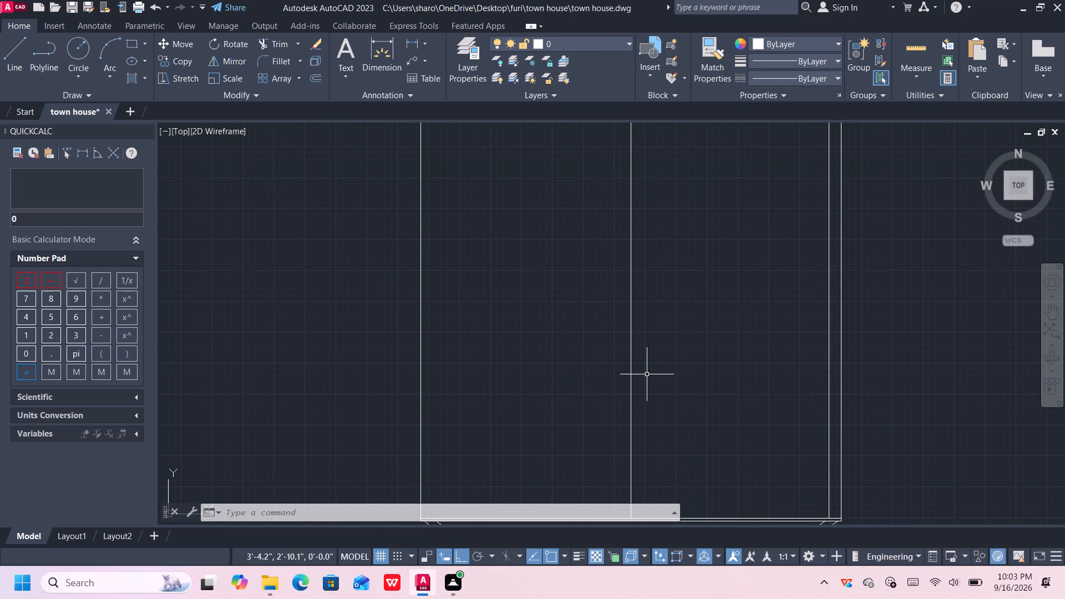
Draw a line 6" inward along the band from the foot of the right inner vertical, continuing 5' straight up.
{"action": "key", "text": "l"}
{"action": "key", "text": "Return"}
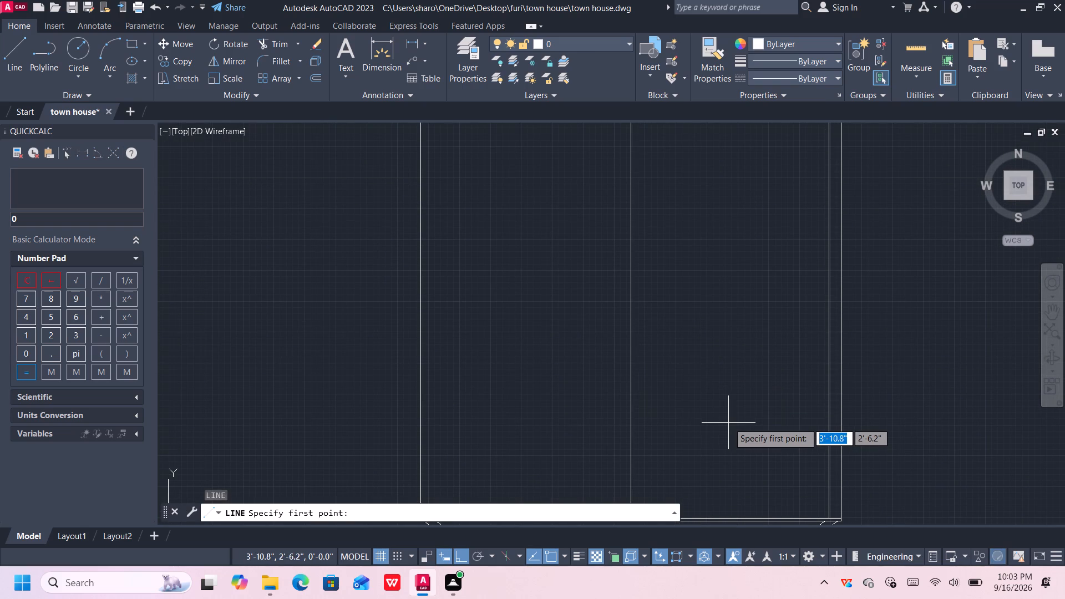
{"action": "middle_click_drag", "start_coordinate": [753, 434], "coordinate": [739, 425]}
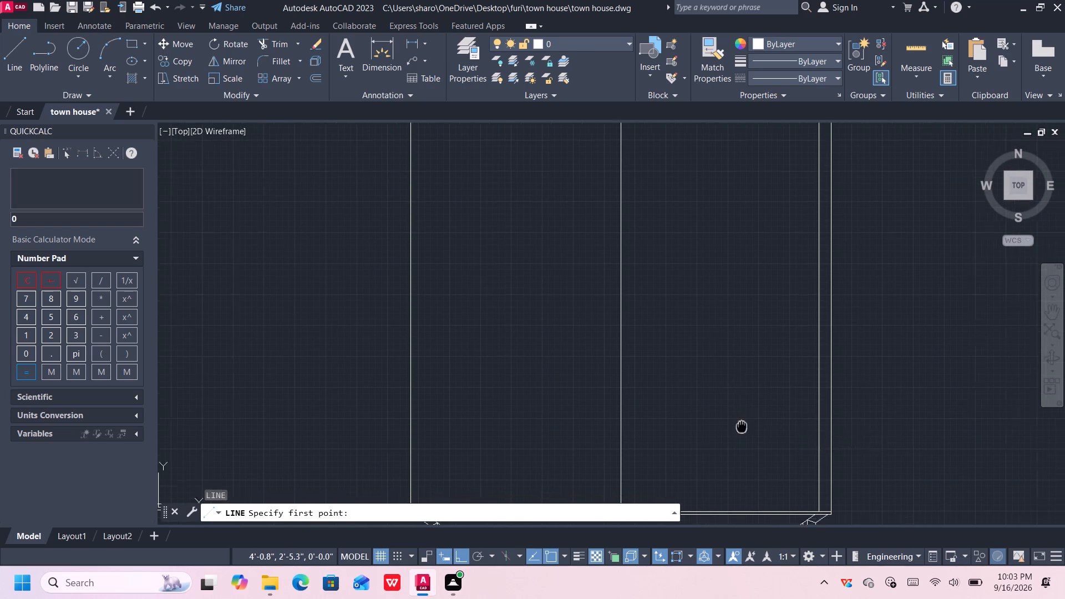
{"action": "middle_click_drag", "start_coordinate": [739, 425], "coordinate": [661, 372]}
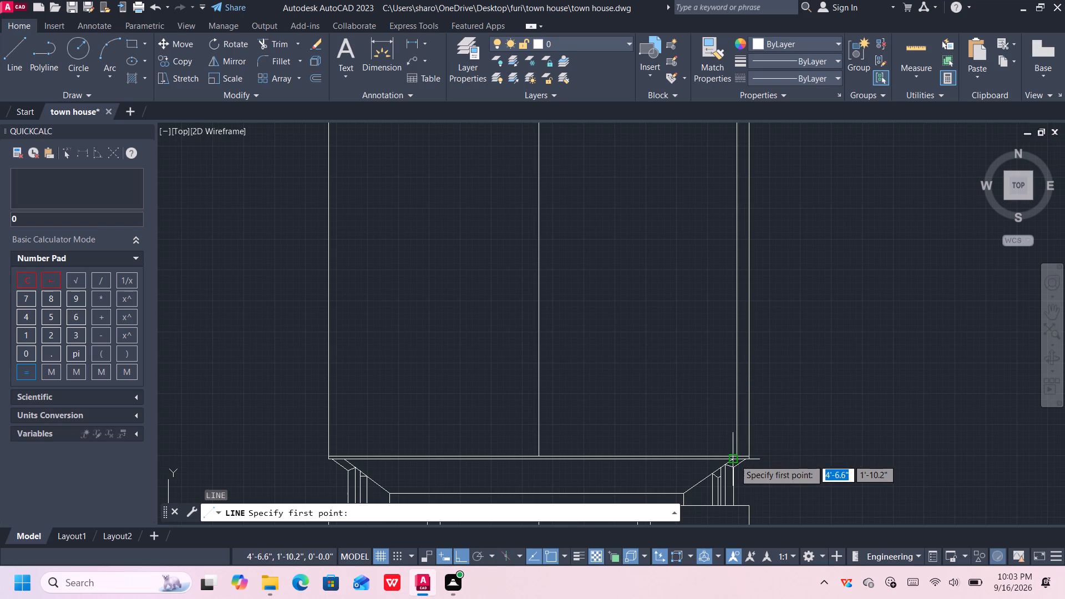
{"action": "left_click", "coordinate": [736, 454]}
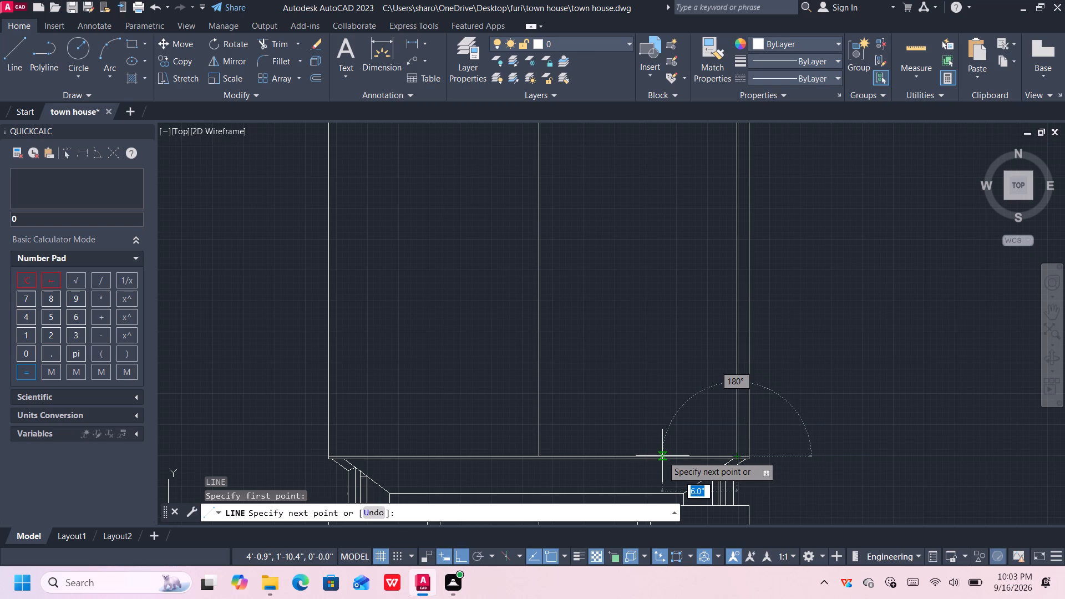
{"action": "type", "text": "6\""}
{"action": "key", "text": "Return"}
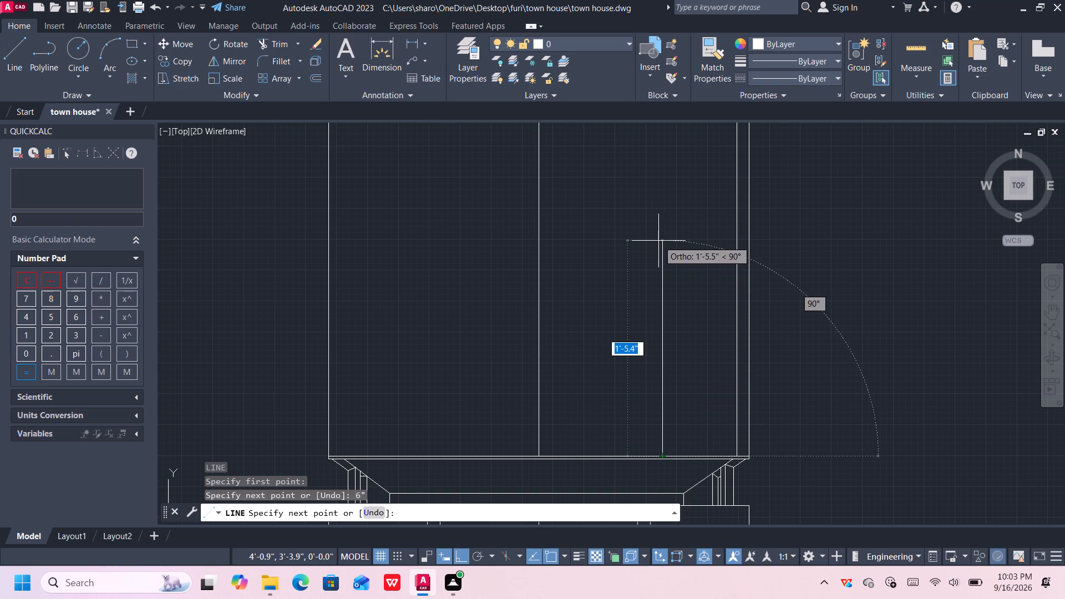
{"action": "middle_click_drag", "start_coordinate": [658, 242], "coordinate": [674, 316]}
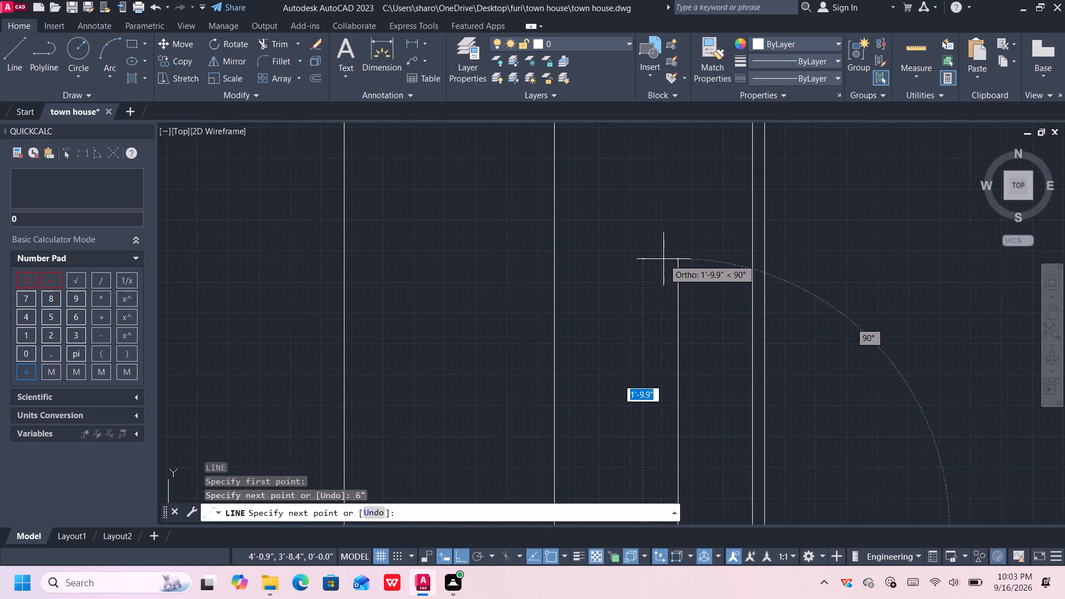
{"action": "scroll", "coordinate": [662, 258], "scroll_direction": "down", "scroll_amount": 1}
{"action": "middle_click_drag", "start_coordinate": [656, 241], "coordinate": [666, 297]}
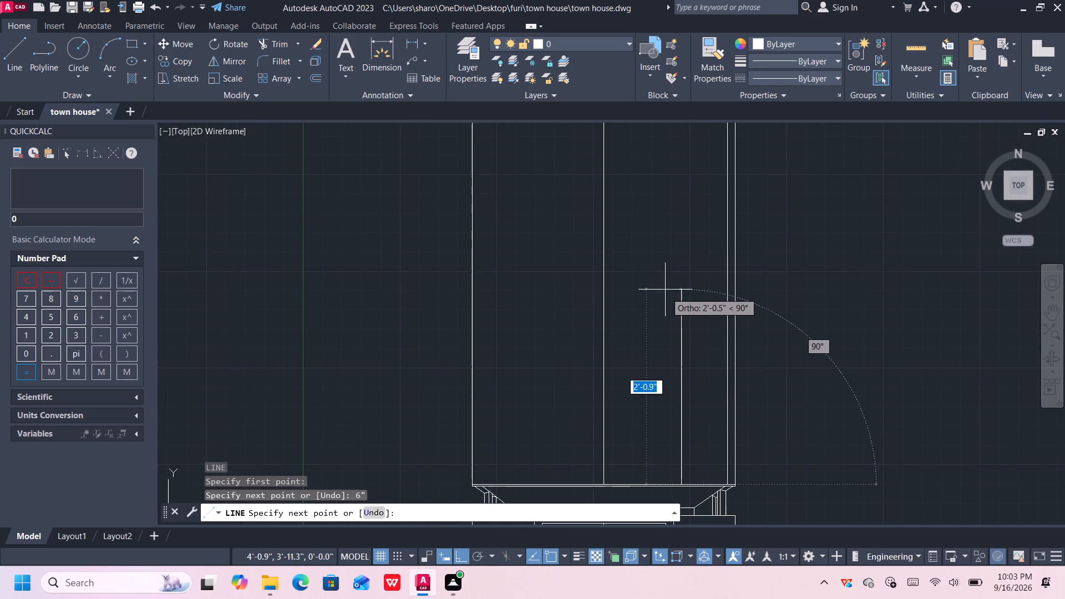
{"action": "middle_click_drag", "start_coordinate": [672, 204], "coordinate": [678, 342]}
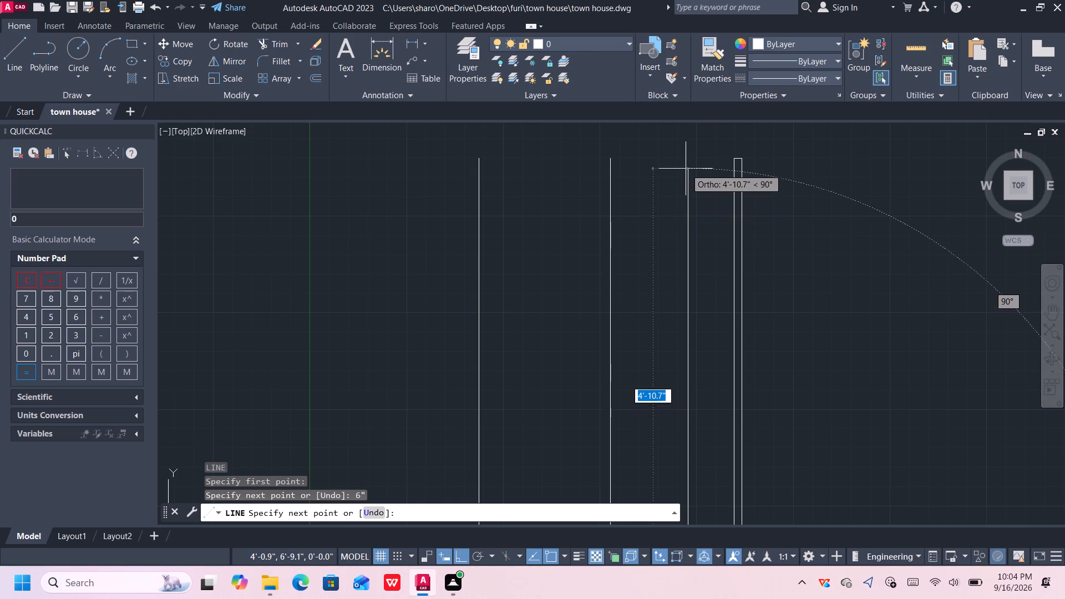
{"action": "key", "text": "5"}
{"action": "key", "text": "apostrophe"}
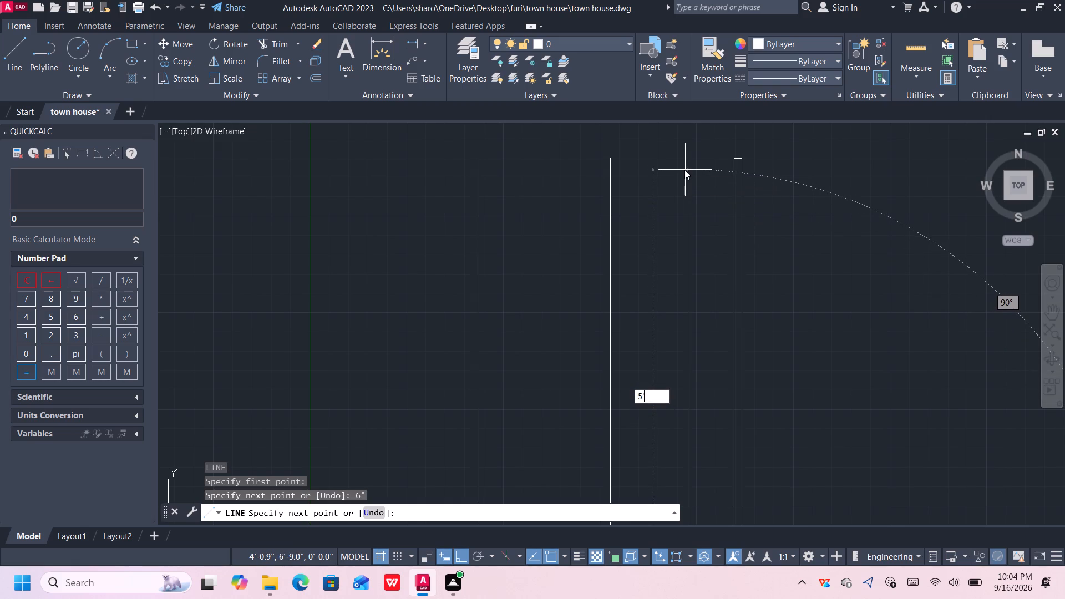
{"action": "key", "text": "Return"}
{"action": "key", "text": "Escape"}
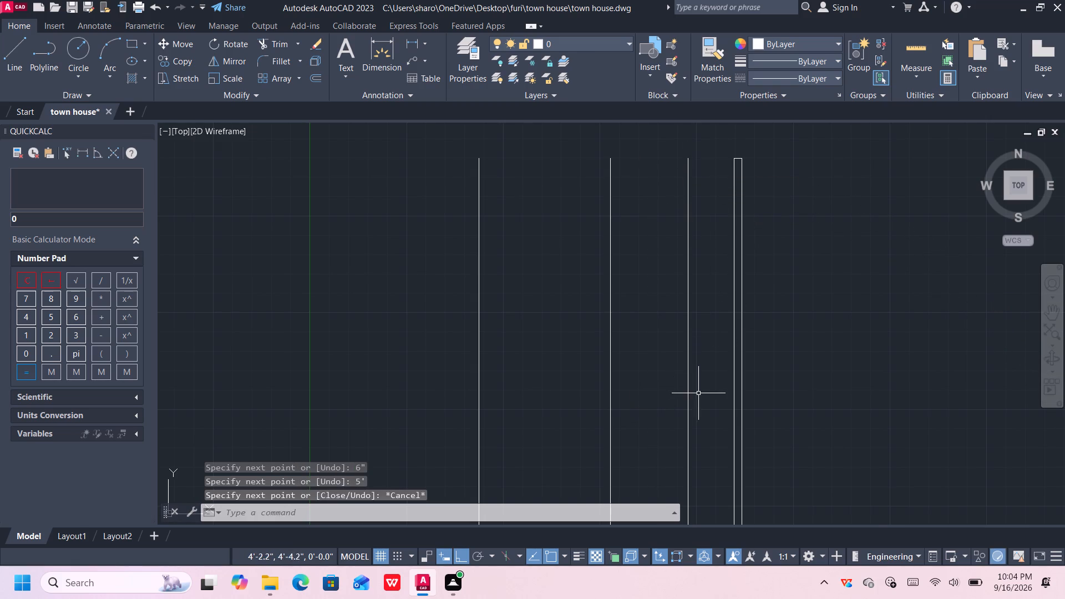
Draw a horizontal line along the band's upper edge from the right inner vertical's foot to the new vertical's foot.
{"action": "scroll", "coordinate": [699, 392], "scroll_direction": "down", "scroll_amount": 1}
{"action": "middle_click_drag", "start_coordinate": [705, 410], "coordinate": [678, 255]}
{"action": "scroll", "coordinate": [679, 369], "scroll_direction": "up", "scroll_amount": 1}
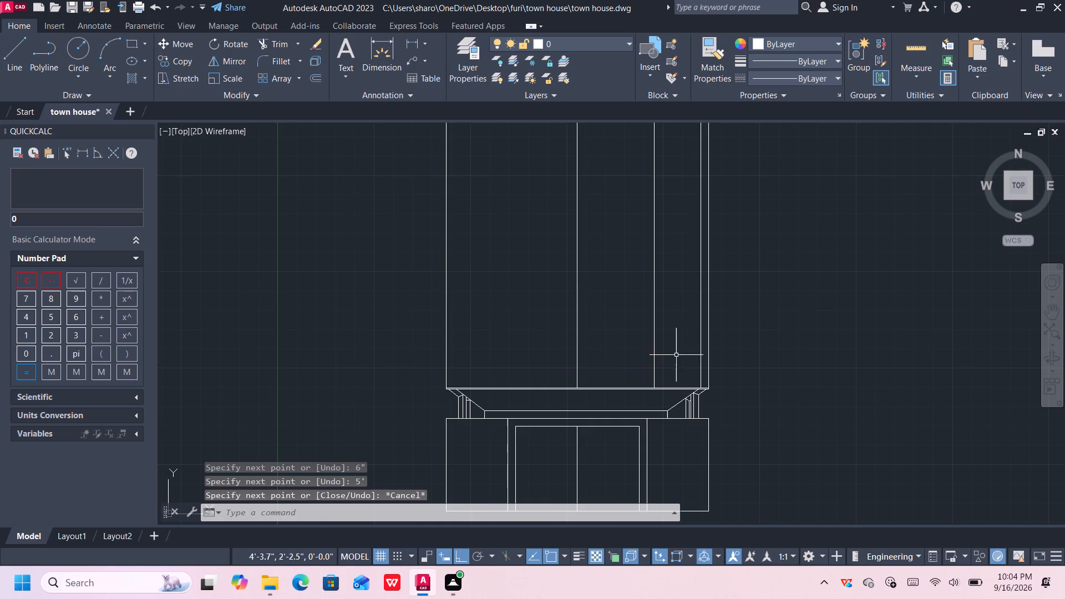
{"action": "scroll", "coordinate": [672, 346], "scroll_direction": "up", "scroll_amount": 1}
{"action": "middle_click_drag", "start_coordinate": [674, 351], "coordinate": [691, 384]}
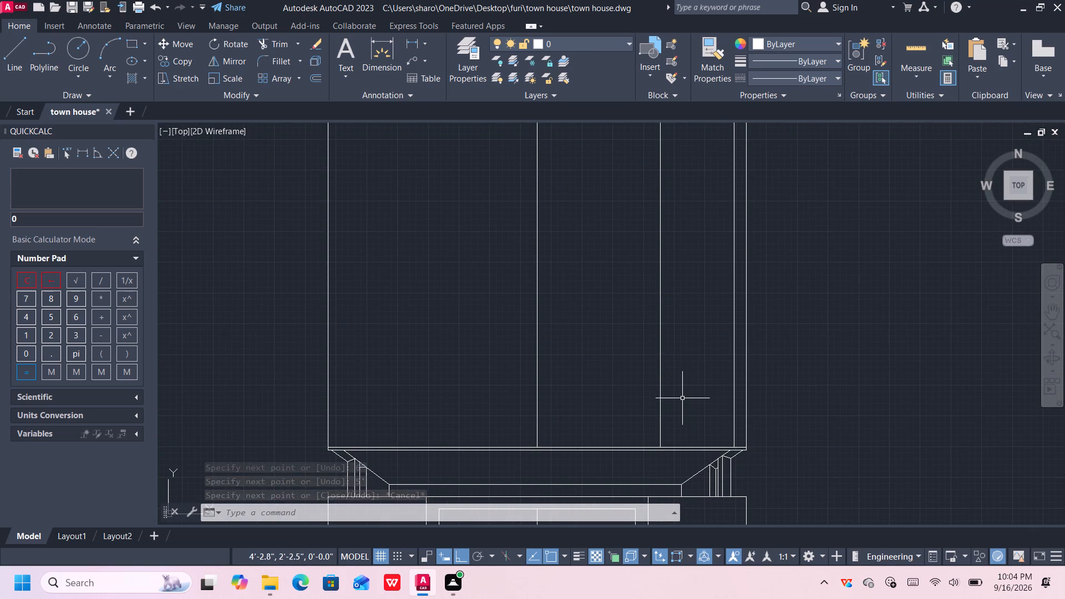
{"action": "scroll", "coordinate": [682, 398], "scroll_direction": "up", "scroll_amount": 1}
{"action": "scroll", "coordinate": [682, 396], "scroll_direction": "down", "scroll_amount": 1}
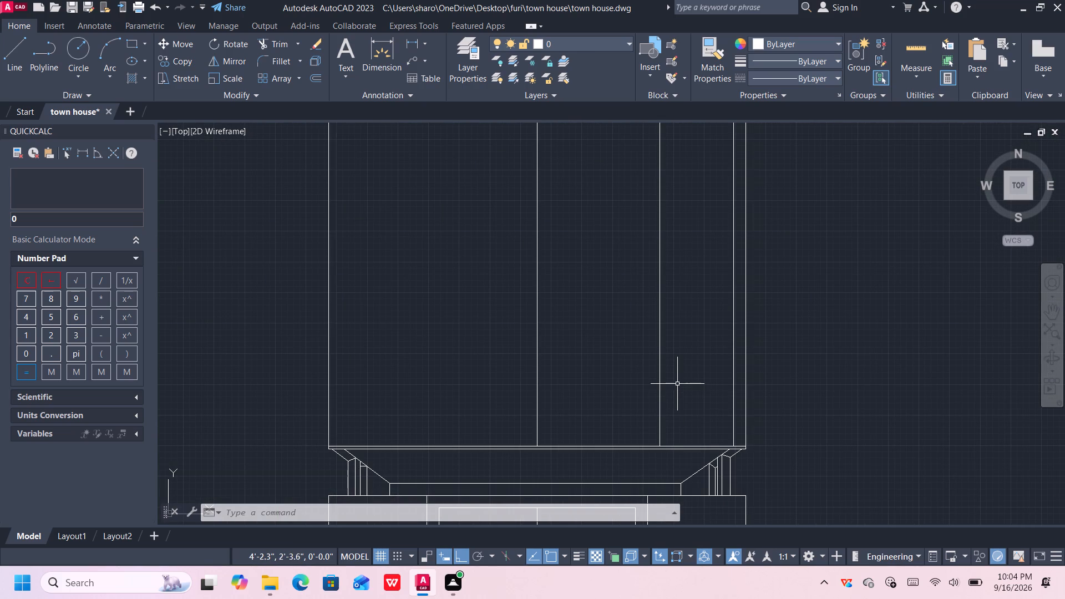
{"action": "middle_click_drag", "start_coordinate": [676, 384], "coordinate": [672, 357]}
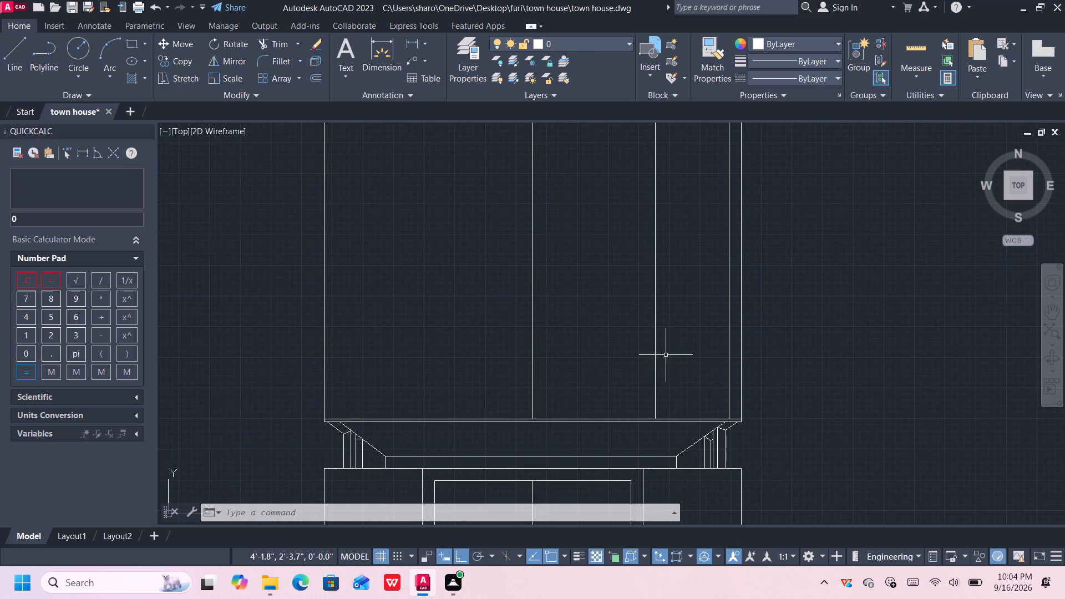
{"action": "middle_click_drag", "start_coordinate": [676, 380], "coordinate": [692, 367]}
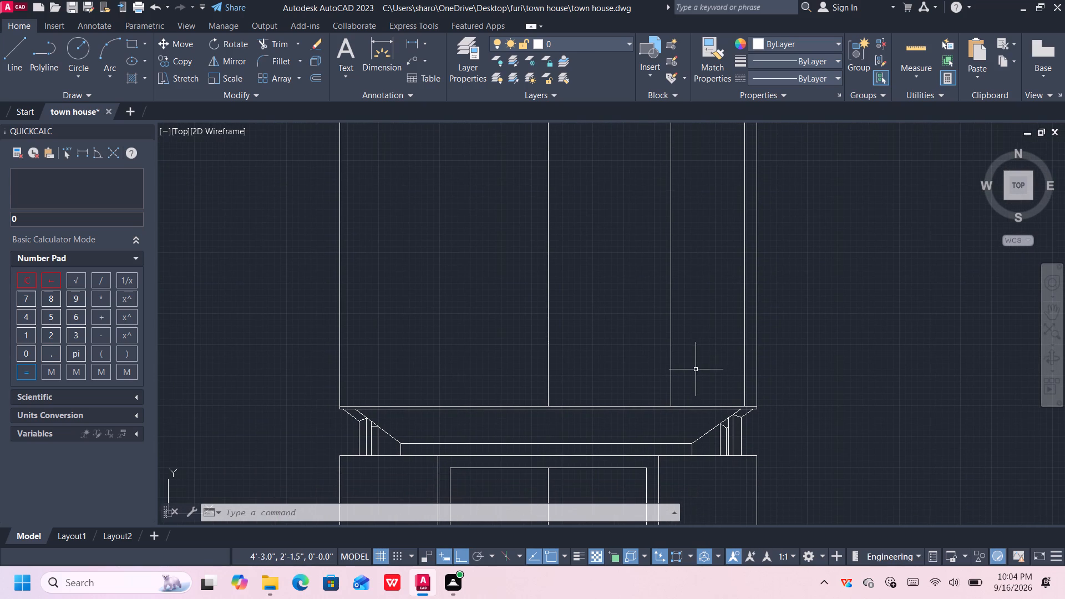
{"action": "key", "text": "l"}
{"action": "key", "text": "Return"}
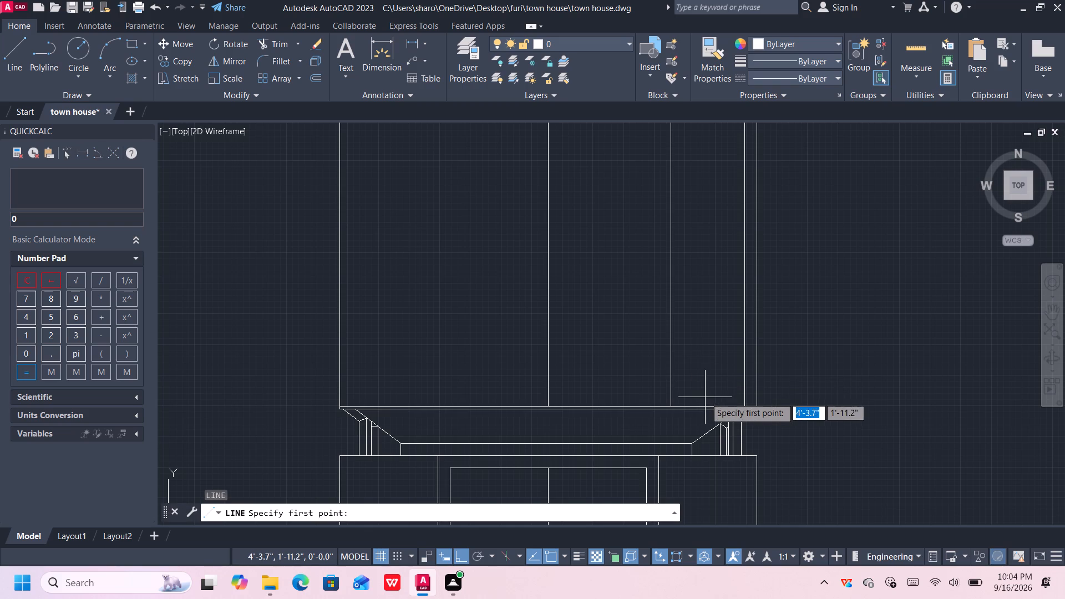
{"action": "scroll", "coordinate": [744, 405], "scroll_direction": "up", "scroll_amount": 3}
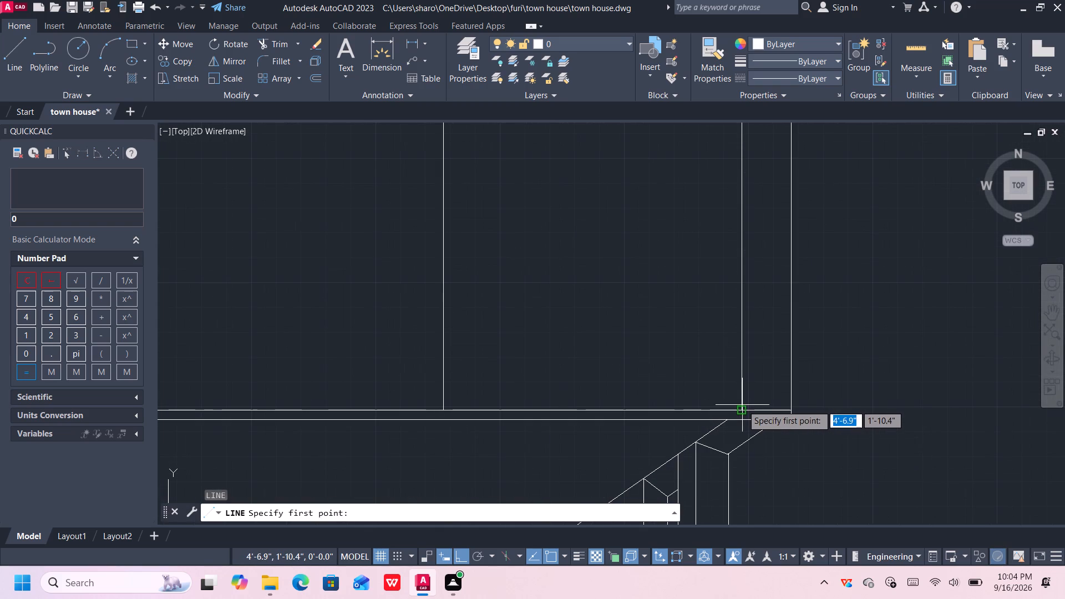
{"action": "left_click", "coordinate": [742, 409]}
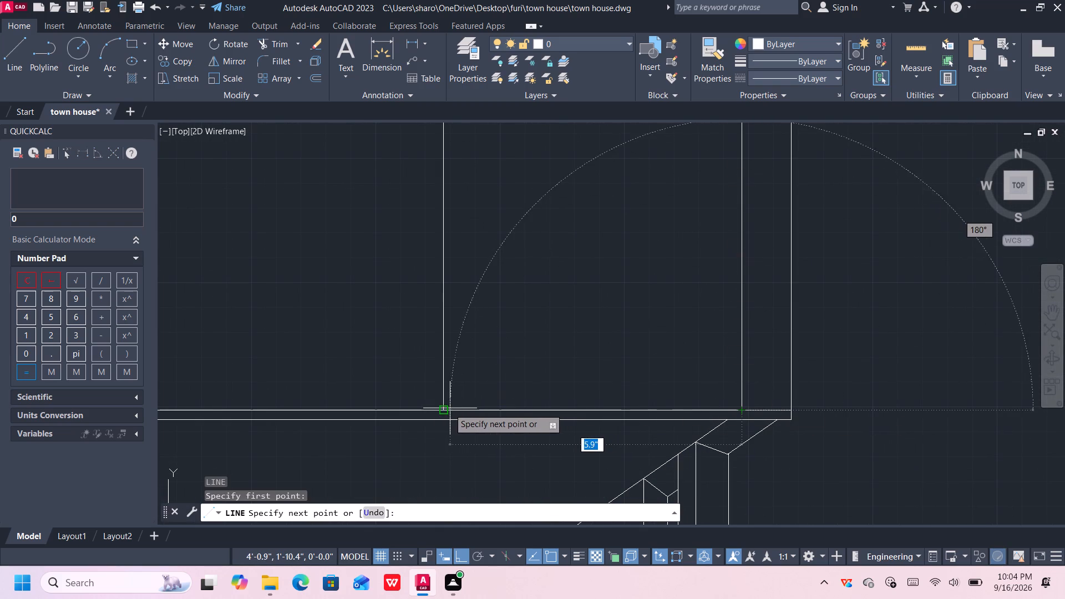
{"action": "left_click", "coordinate": [445, 408]}
{"action": "key", "text": "Escape"}
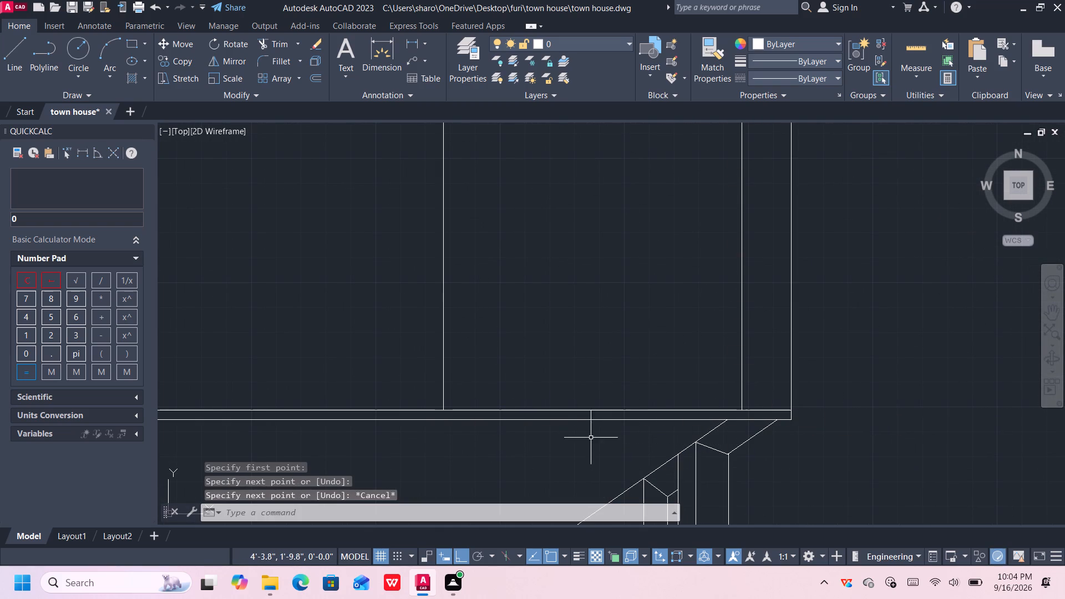
Move the short horizontal line between the new vertical and the right inner vertical up by 7".
{"action": "left_click", "coordinate": [587, 410]}
{"action": "left_click", "coordinate": [594, 409]}
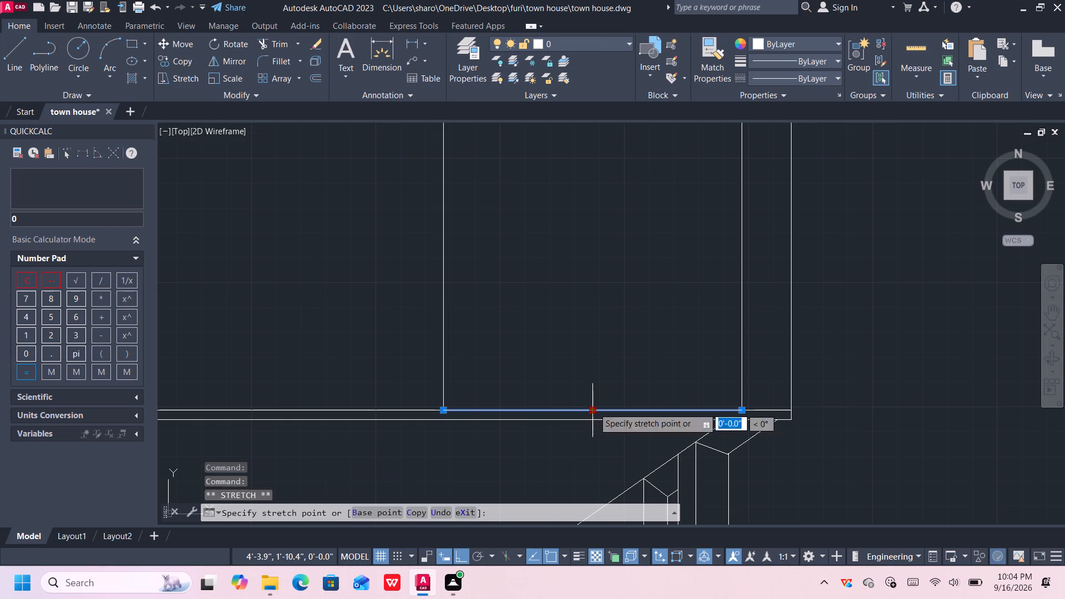
{"action": "scroll", "coordinate": [602, 271], "scroll_direction": "down", "scroll_amount": 3}
{"action": "middle_click_drag", "start_coordinate": [598, 246], "coordinate": [638, 417]}
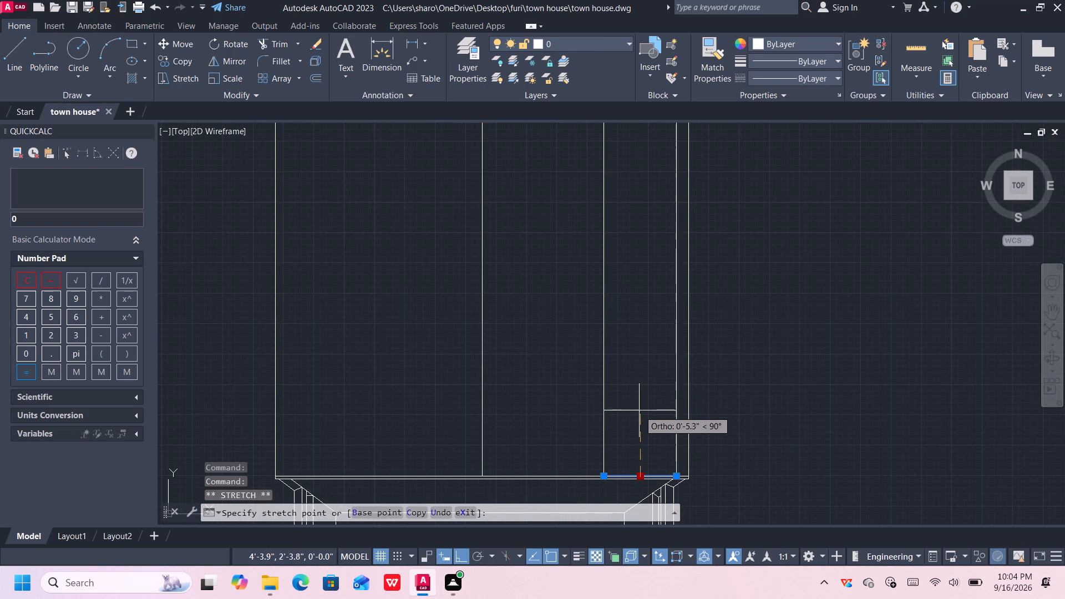
{"action": "scroll", "coordinate": [638, 391], "scroll_direction": "down", "scroll_amount": 2}
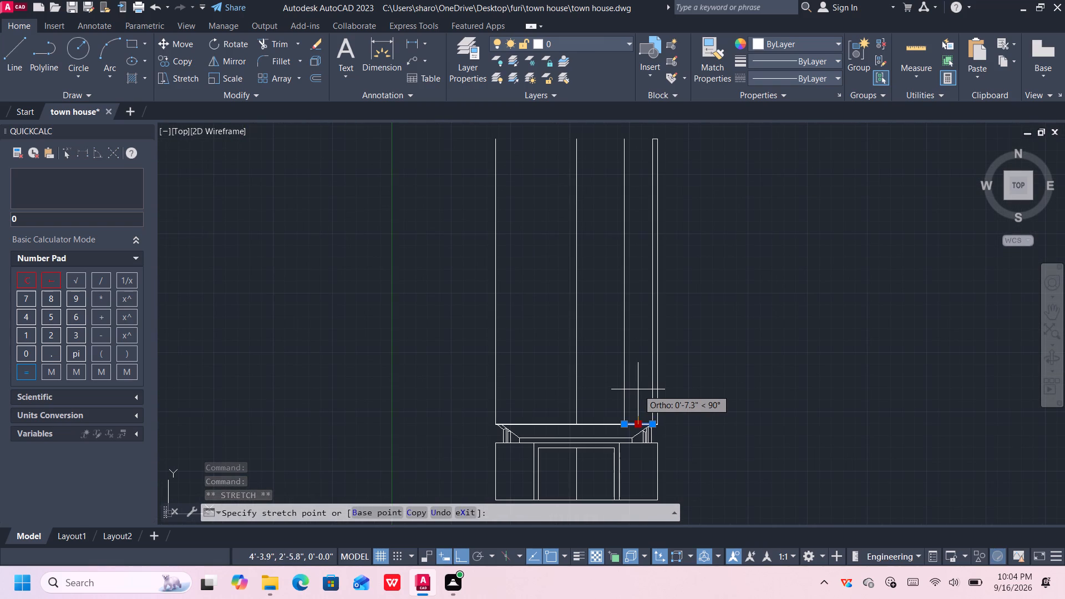
{"action": "scroll", "coordinate": [637, 389], "scroll_direction": "up", "scroll_amount": 1}
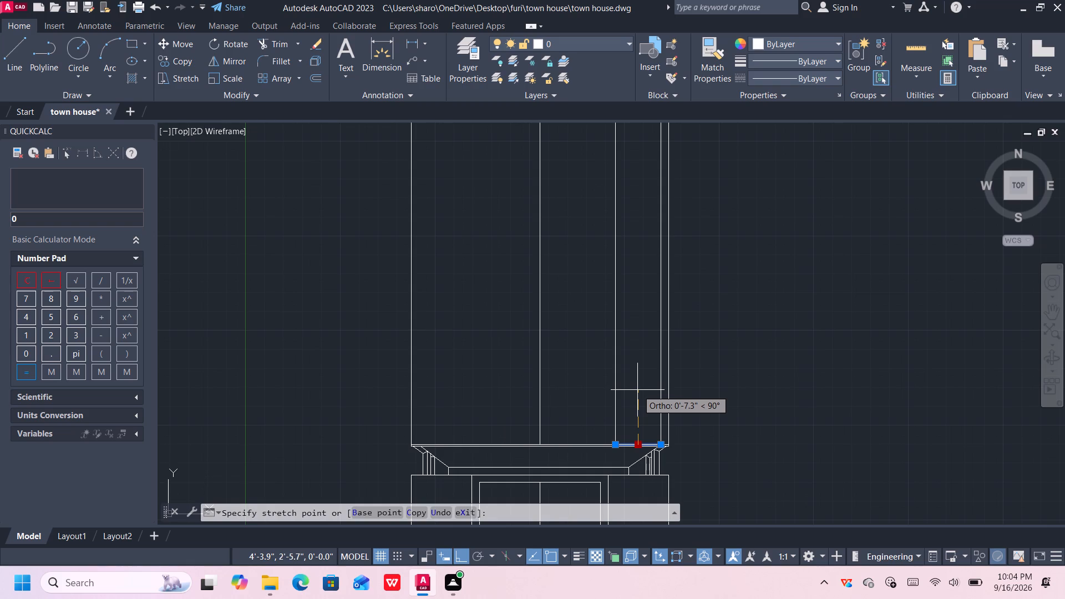
{"action": "key", "text": "7"}
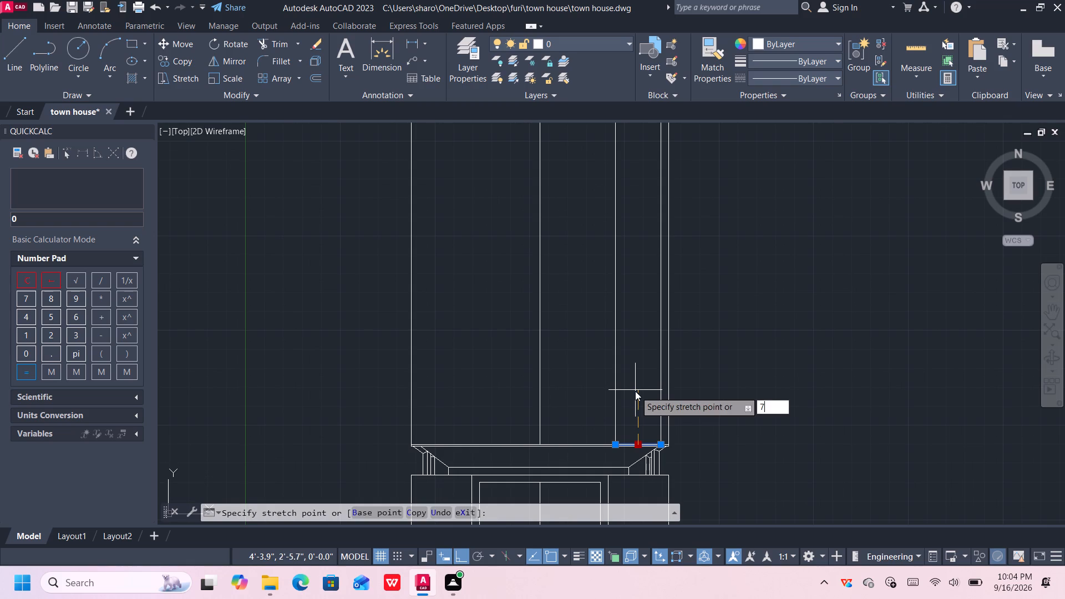
{"action": "key", "text": "shift+quotedbl"}
{"action": "key", "text": "Return"}
{"action": "key", "text": "Escape"}
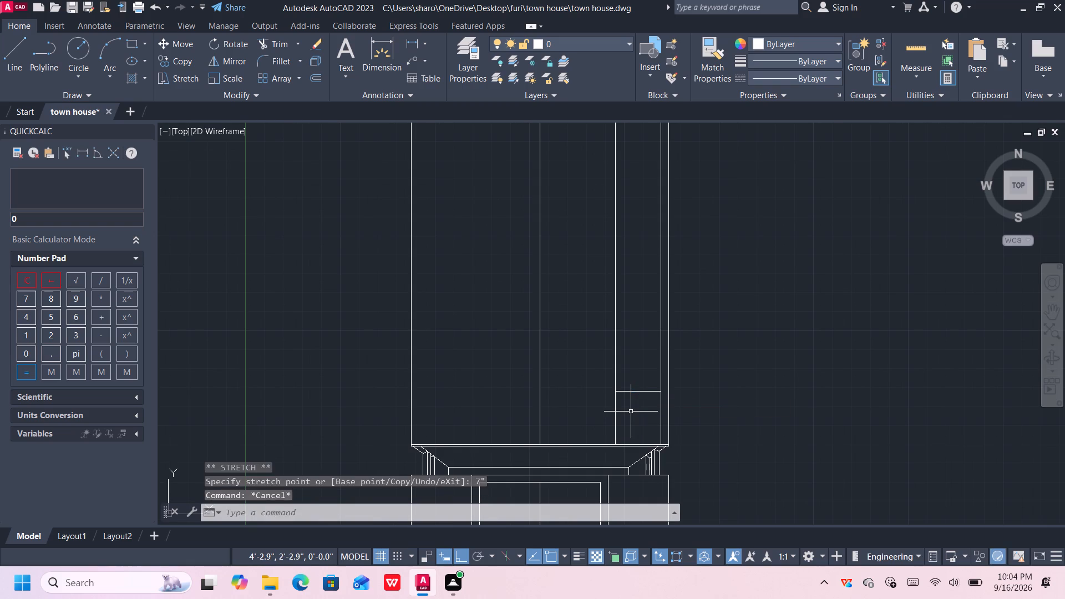
Offset the short horizontal line beside the right inner vertical upward by 0.2".
{"action": "scroll", "coordinate": [623, 410], "scroll_direction": "up", "scroll_amount": 2}
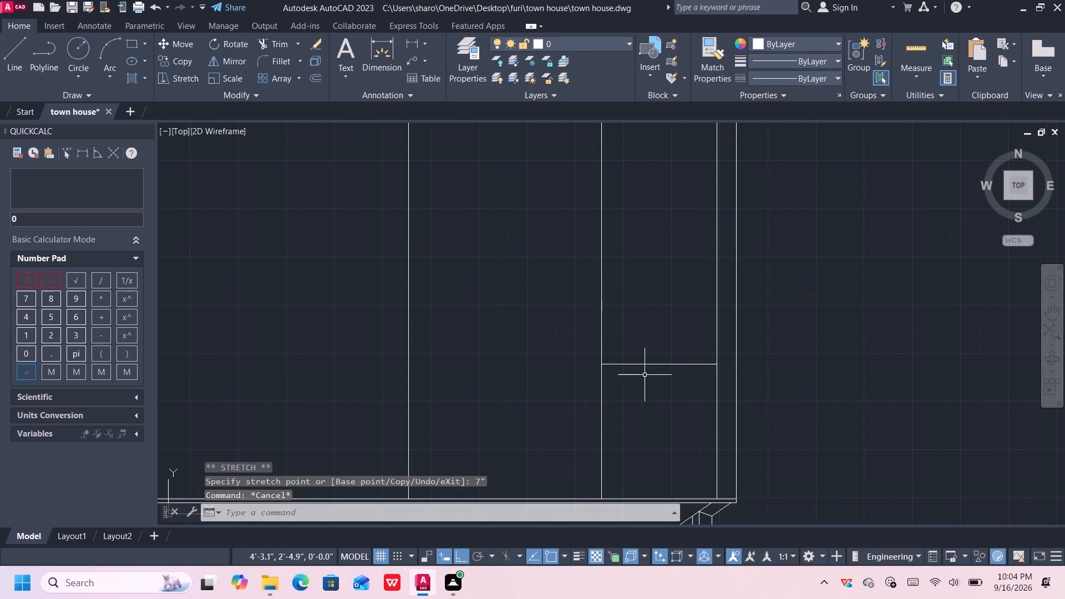
{"action": "left_click", "coordinate": [648, 364]}
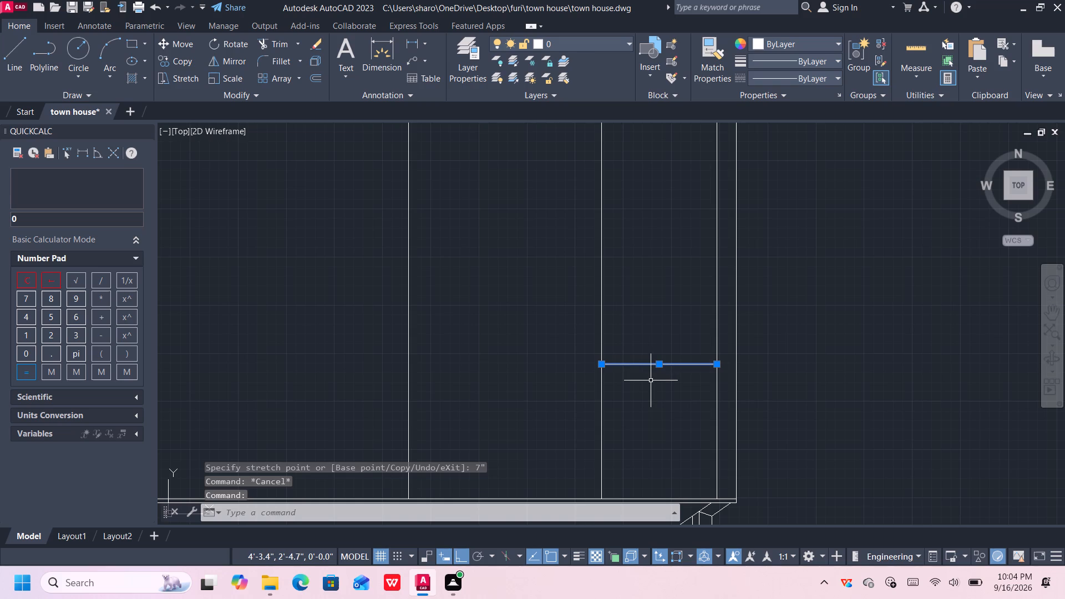
{"action": "key", "text": "o"}
{"action": "key", "text": "Return"}
{"action": "left_click", "coordinate": [661, 366]}
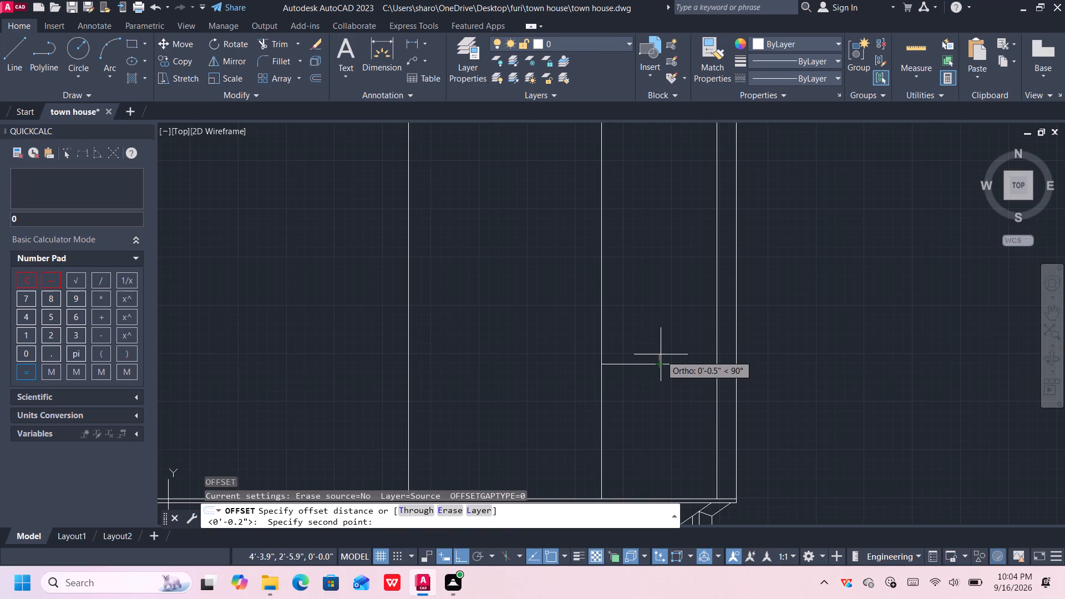
{"action": "type", "text": "0."}
{"action": "key", "text": "2"}
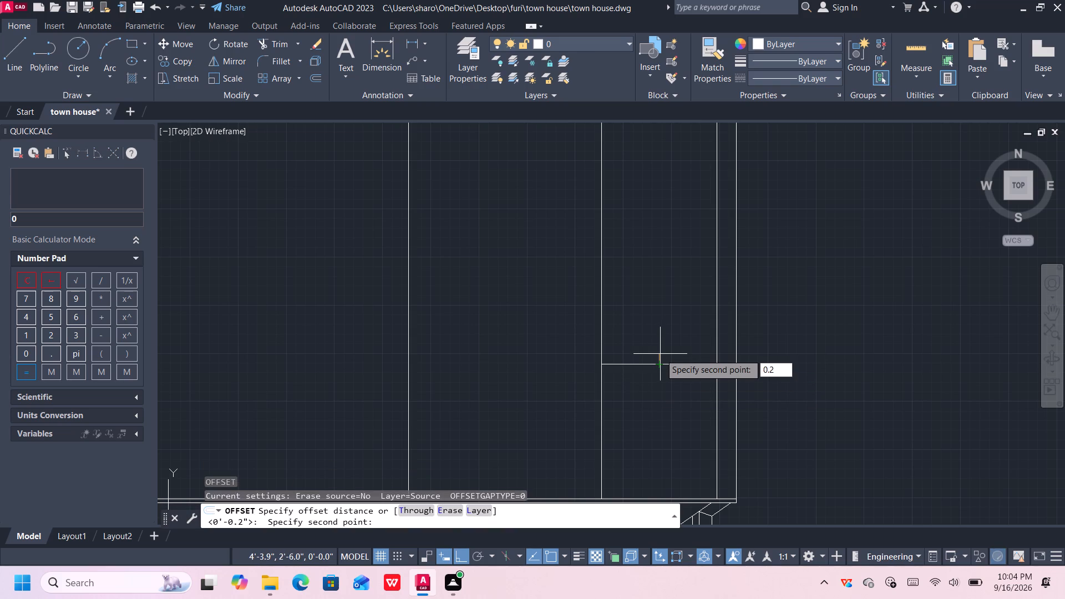
{"action": "key", "text": "shift+quotedbl"}
{"action": "key", "text": "Return"}
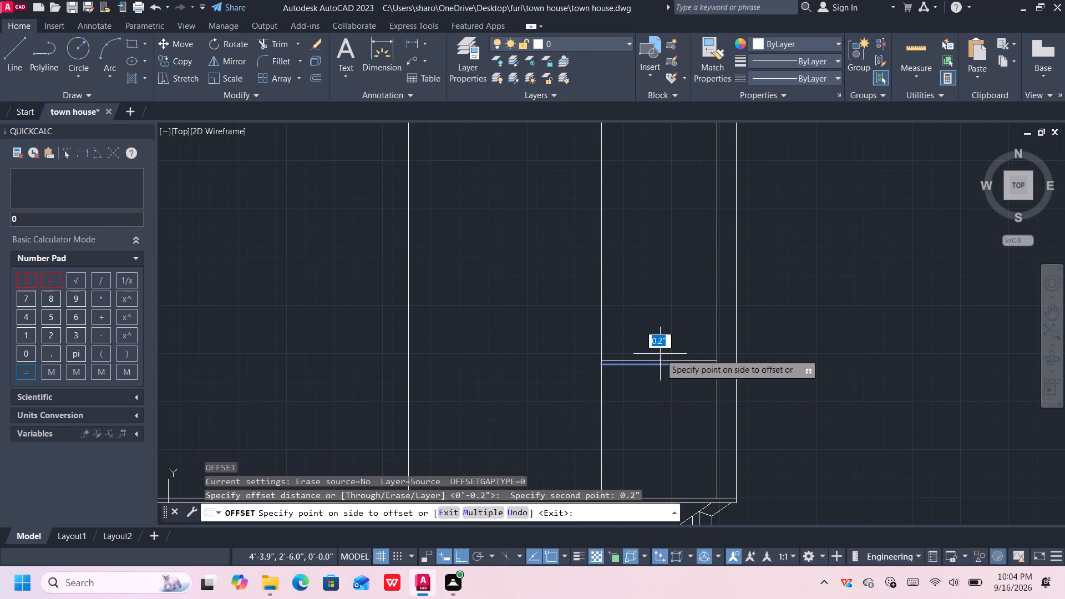
{"action": "left_click", "coordinate": [660, 354]}
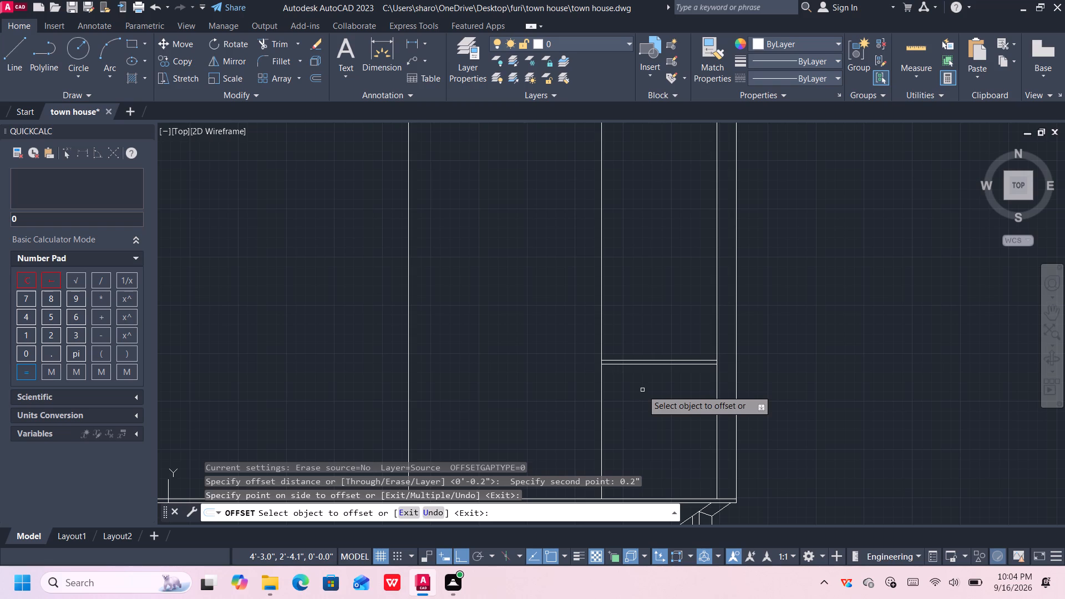
{"action": "key", "text": "Escape"}
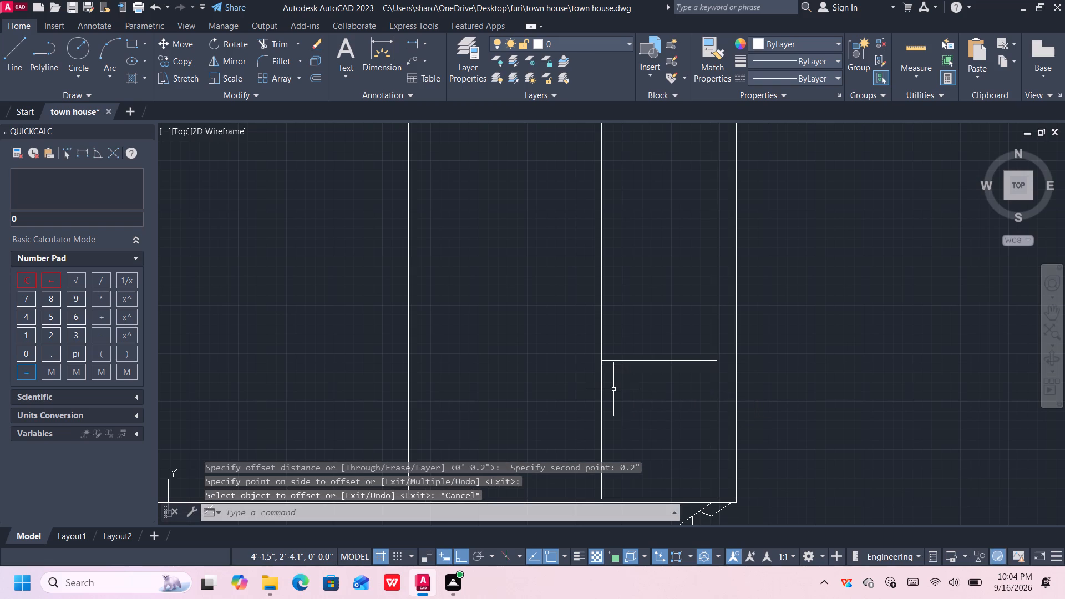
Draw a 2'-3" horizontal line along the band's upper edge from the newer right vertical's foot to the facade's left edge.
{"action": "scroll", "coordinate": [608, 393], "scroll_direction": "down", "scroll_amount": 1}
{"action": "middle_click_drag", "start_coordinate": [608, 405], "coordinate": [610, 405]}
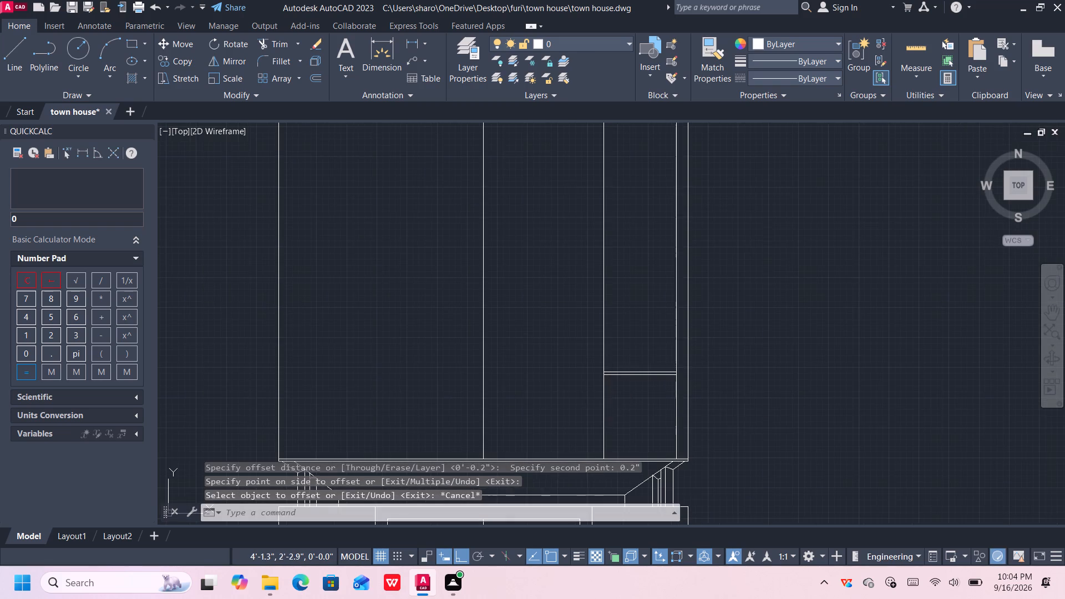
{"action": "middle_click_drag", "start_coordinate": [610, 405], "coordinate": [663, 363]}
{"action": "middle_click_drag", "start_coordinate": [581, 383], "coordinate": [595, 370]}
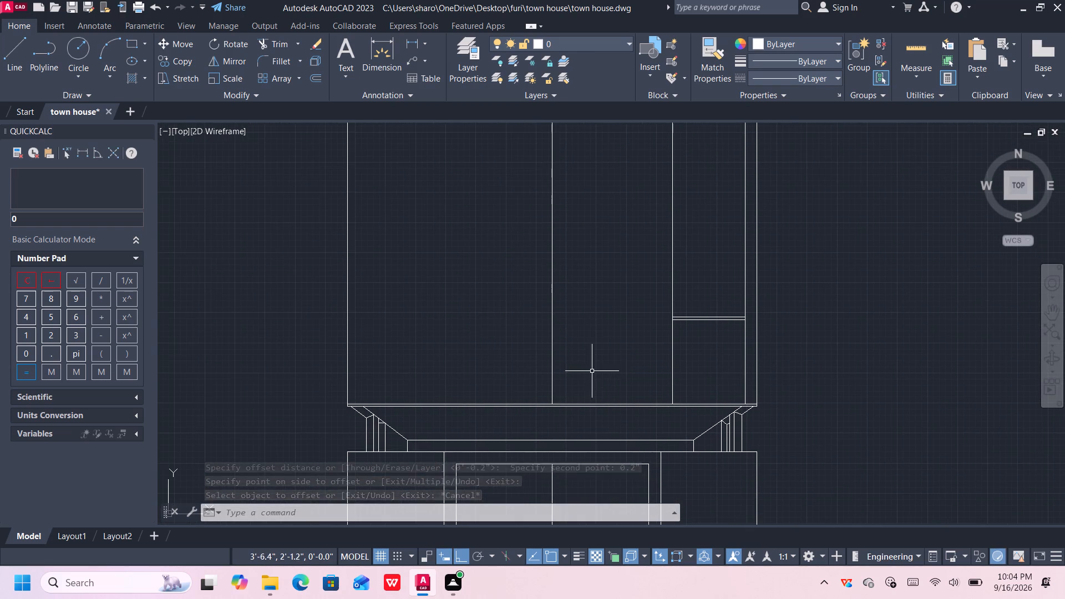
{"action": "scroll", "coordinate": [556, 394], "scroll_direction": "up", "scroll_amount": 1}
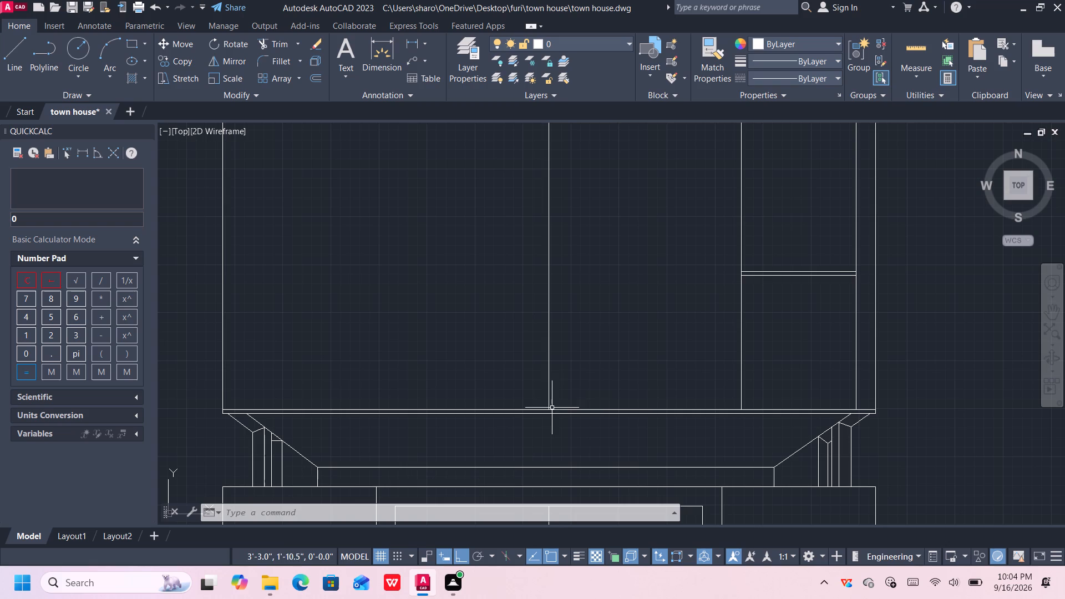
{"action": "key", "text": "l"}
{"action": "key", "text": "Return"}
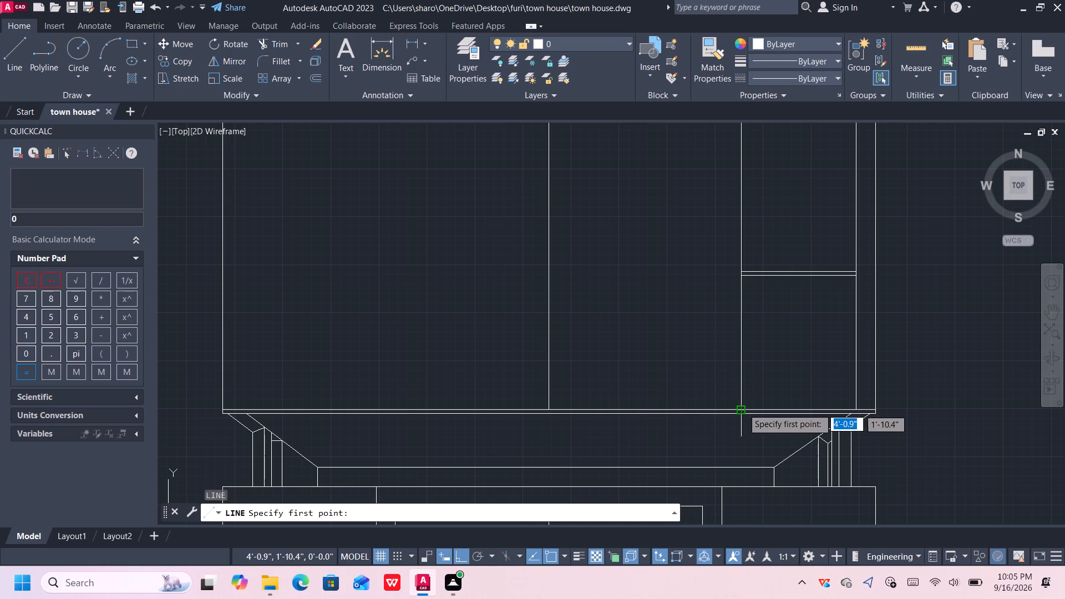
{"action": "left_click", "coordinate": [743, 408]}
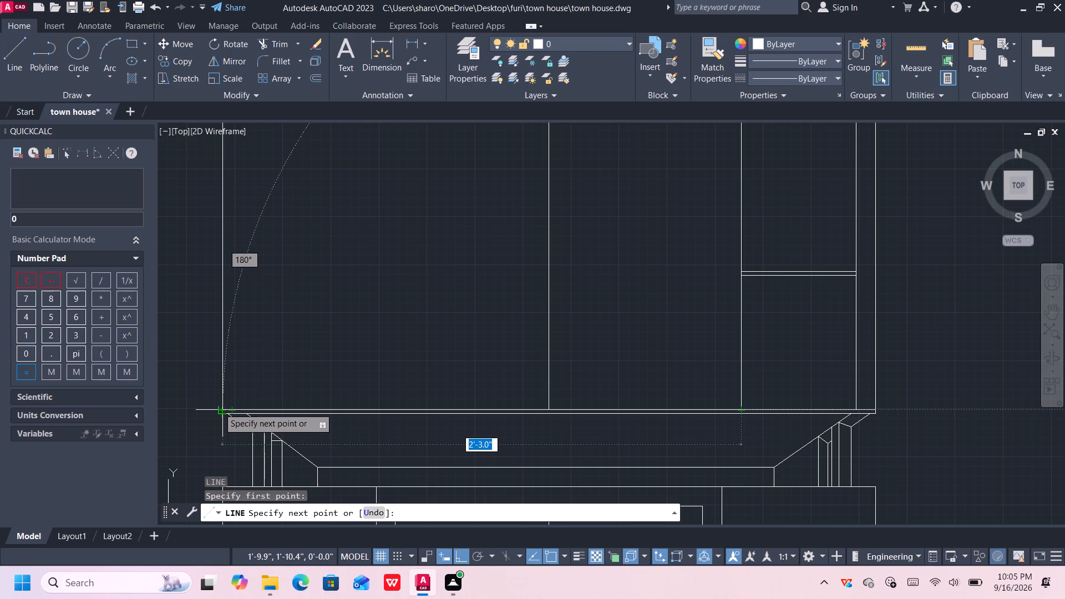
{"action": "scroll", "coordinate": [219, 407], "scroll_direction": "up", "scroll_amount": 3}
{"action": "left_click", "coordinate": [233, 416]}
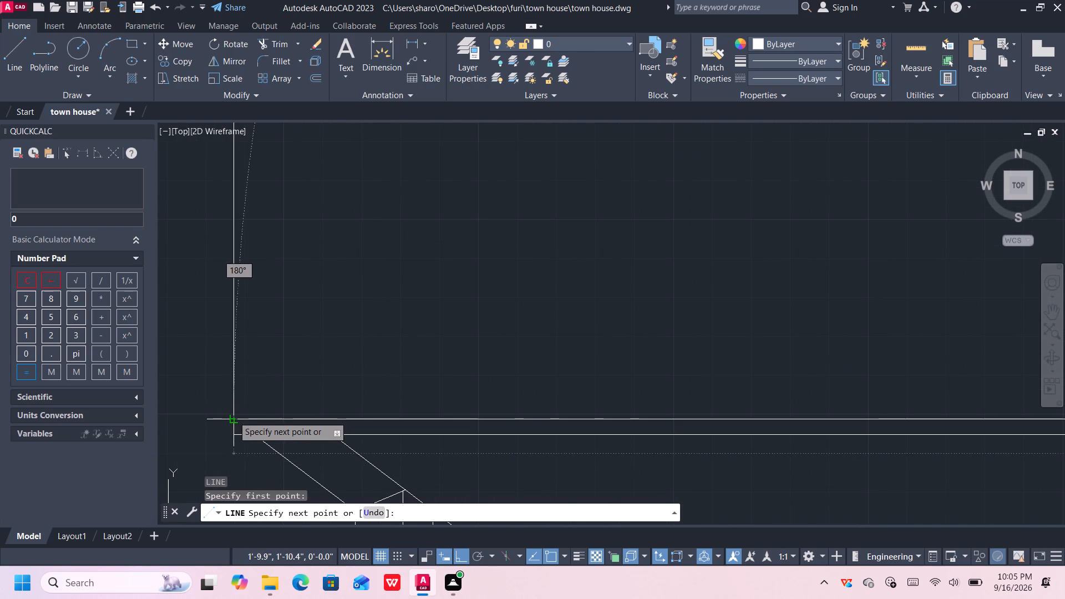
{"action": "key", "text": "less"}
{"action": "scroll", "coordinate": [439, 423], "scroll_direction": "down", "scroll_amount": 5}
{"action": "key", "text": "Escape"}
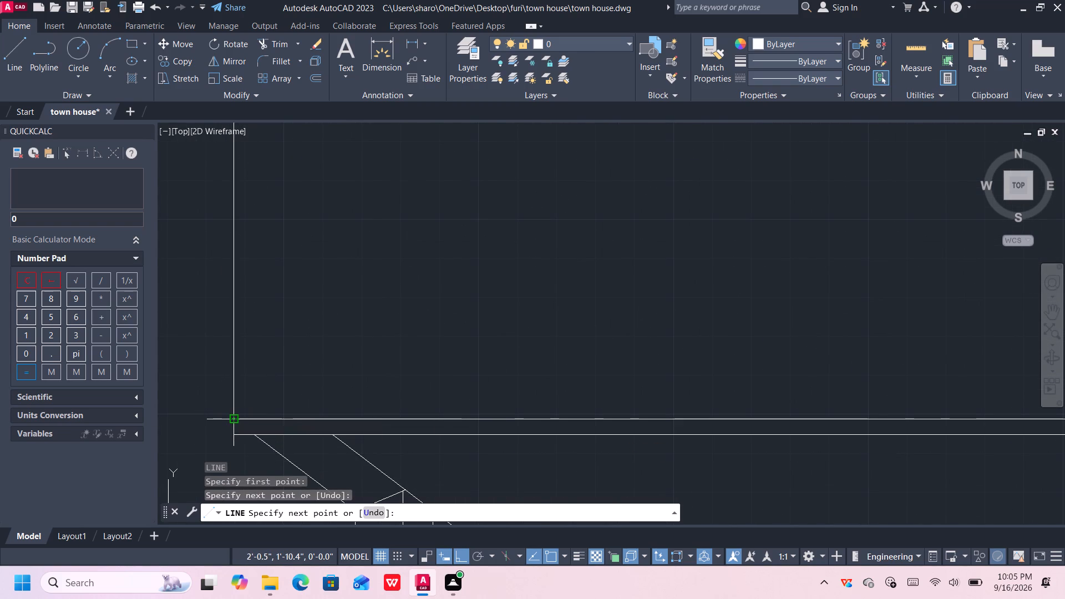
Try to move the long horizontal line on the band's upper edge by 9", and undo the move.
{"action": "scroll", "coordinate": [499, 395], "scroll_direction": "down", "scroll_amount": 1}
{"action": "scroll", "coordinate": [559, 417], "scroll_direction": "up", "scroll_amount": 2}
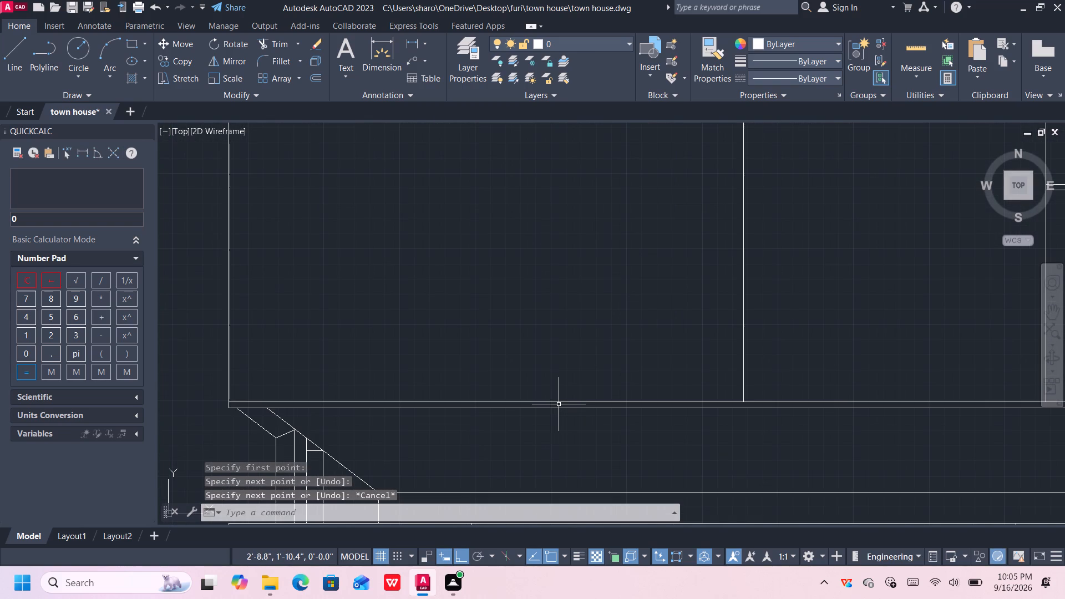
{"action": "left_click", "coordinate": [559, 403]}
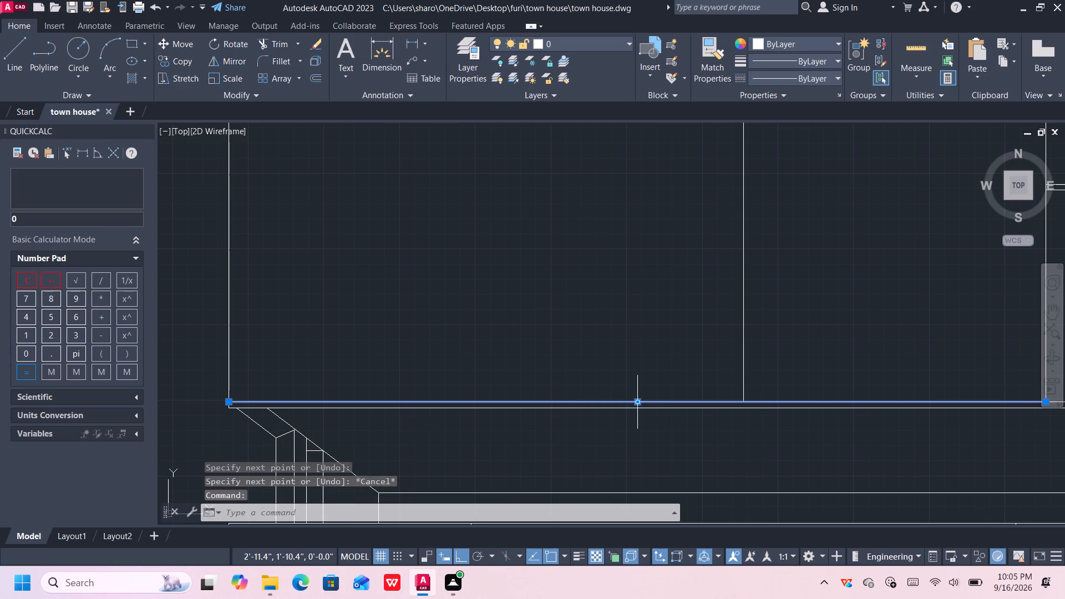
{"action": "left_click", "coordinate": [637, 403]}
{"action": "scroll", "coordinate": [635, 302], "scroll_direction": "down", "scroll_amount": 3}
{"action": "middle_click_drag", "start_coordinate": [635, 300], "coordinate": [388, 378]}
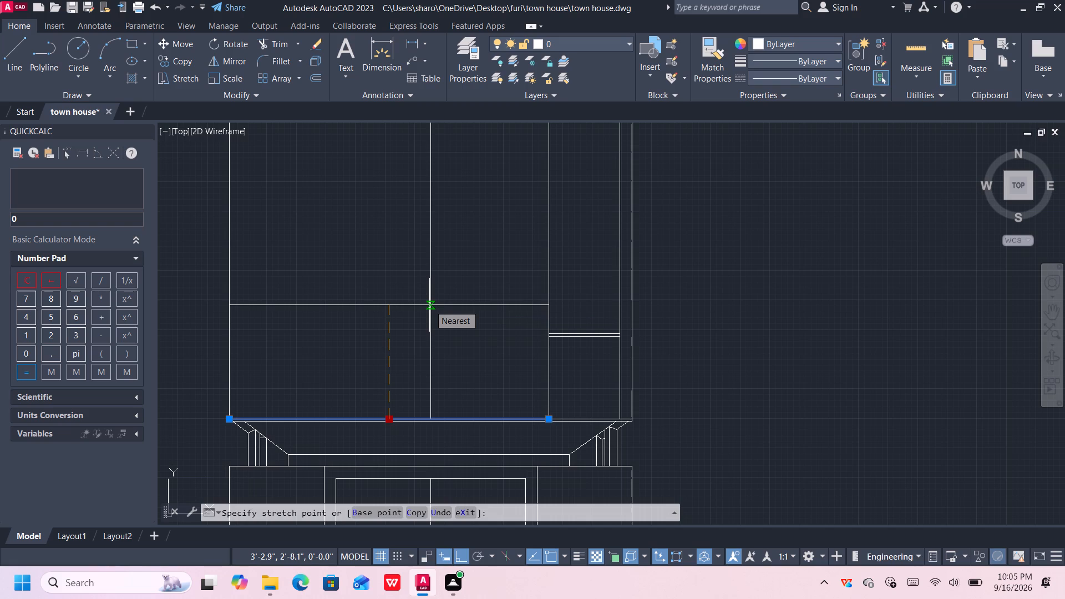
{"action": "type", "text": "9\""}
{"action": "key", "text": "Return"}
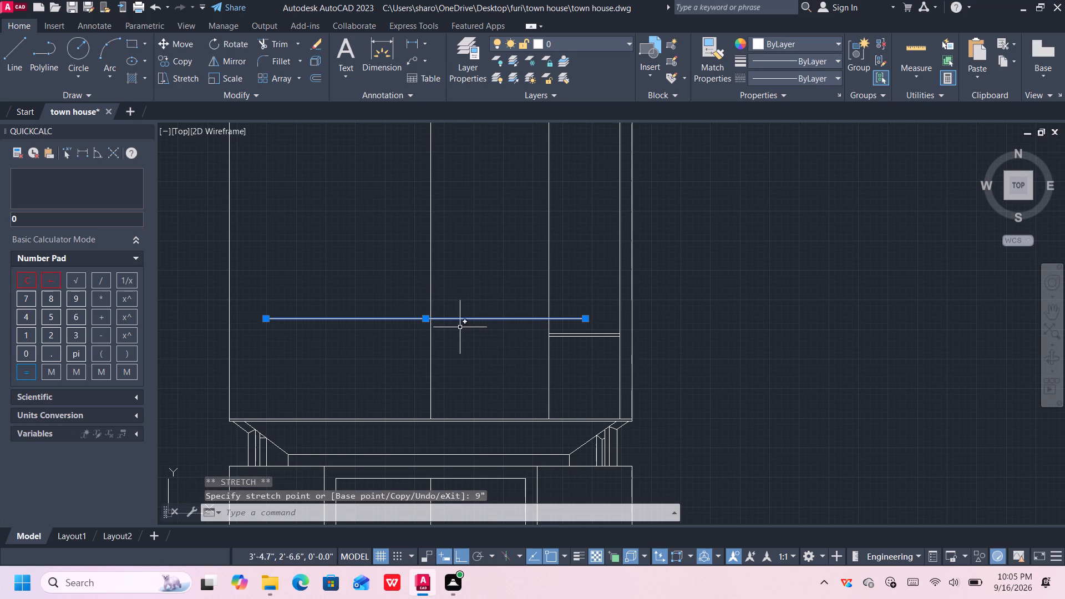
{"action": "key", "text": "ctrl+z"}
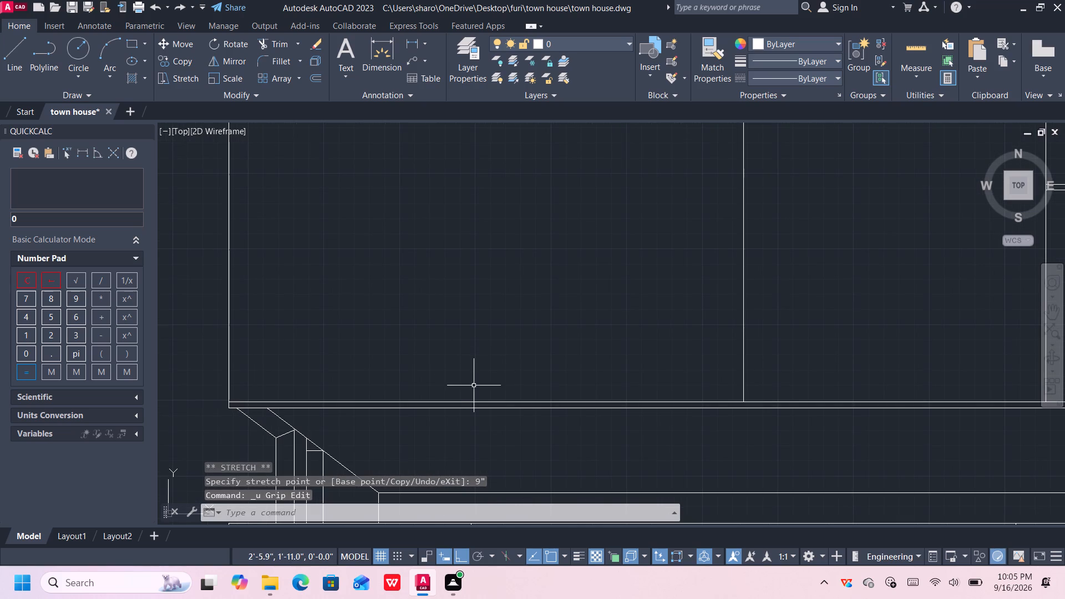
Move the long horizontal line on the band's upper edge straight up by 9".
{"action": "left_click", "coordinate": [468, 402]}
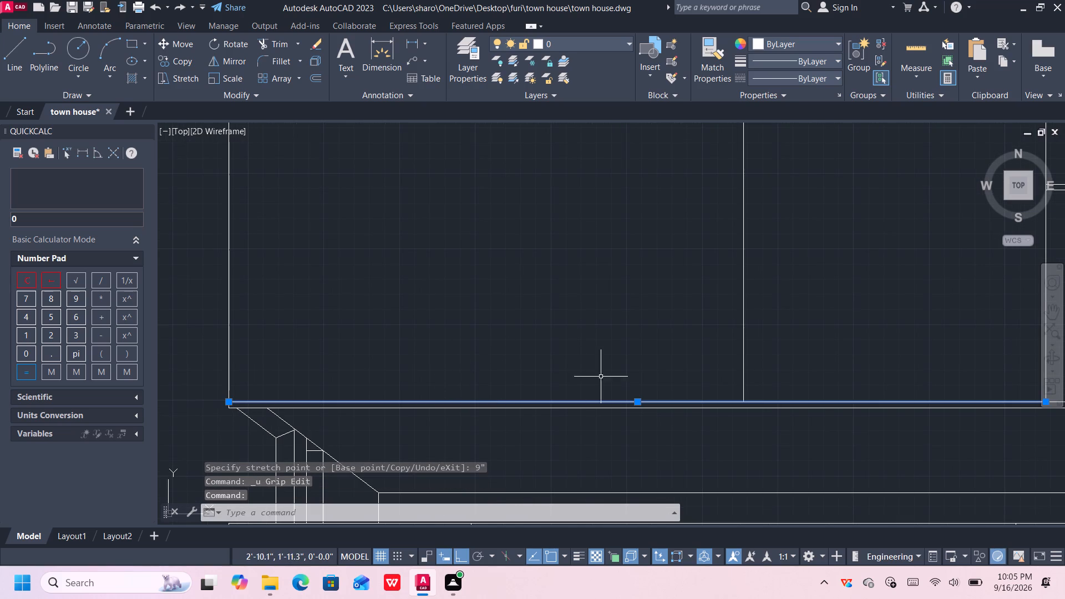
{"action": "left_click", "coordinate": [636, 400]}
{"action": "scroll", "coordinate": [608, 272], "scroll_direction": "down", "scroll_amount": 3}
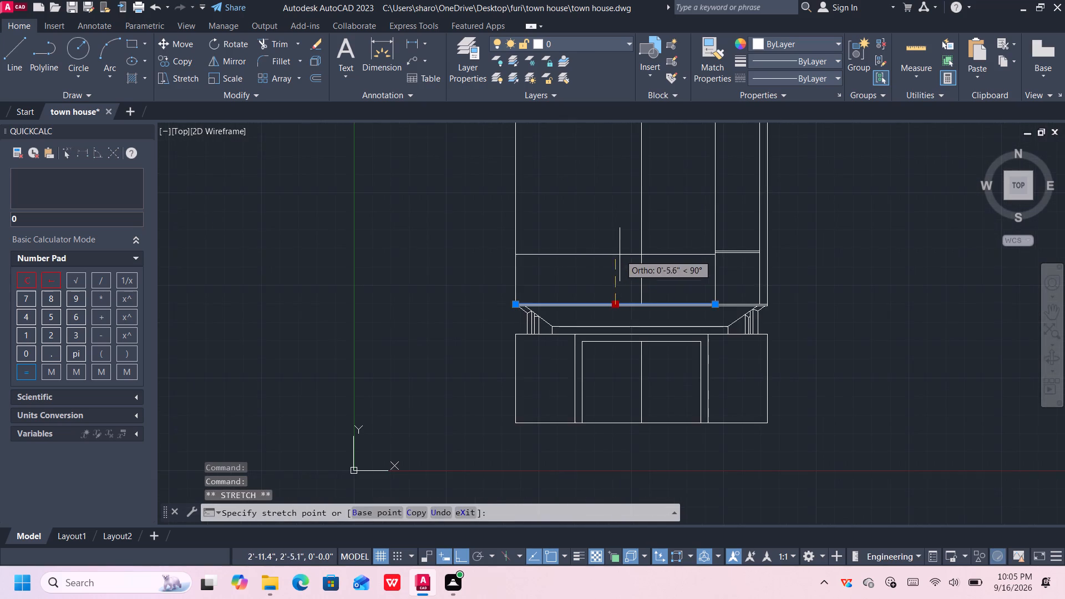
{"action": "middle_click_drag", "start_coordinate": [617, 253], "coordinate": [568, 384]}
{"action": "scroll", "coordinate": [564, 366], "scroll_direction": "up", "scroll_amount": 1}
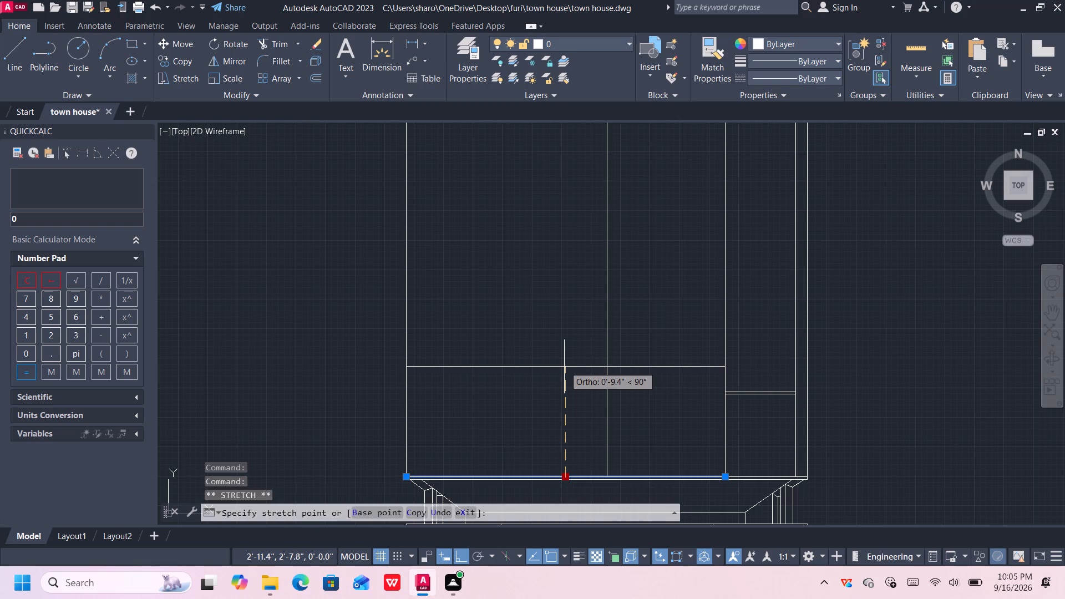
{"action": "type", "text": "9\""}
{"action": "key", "text": "Return"}
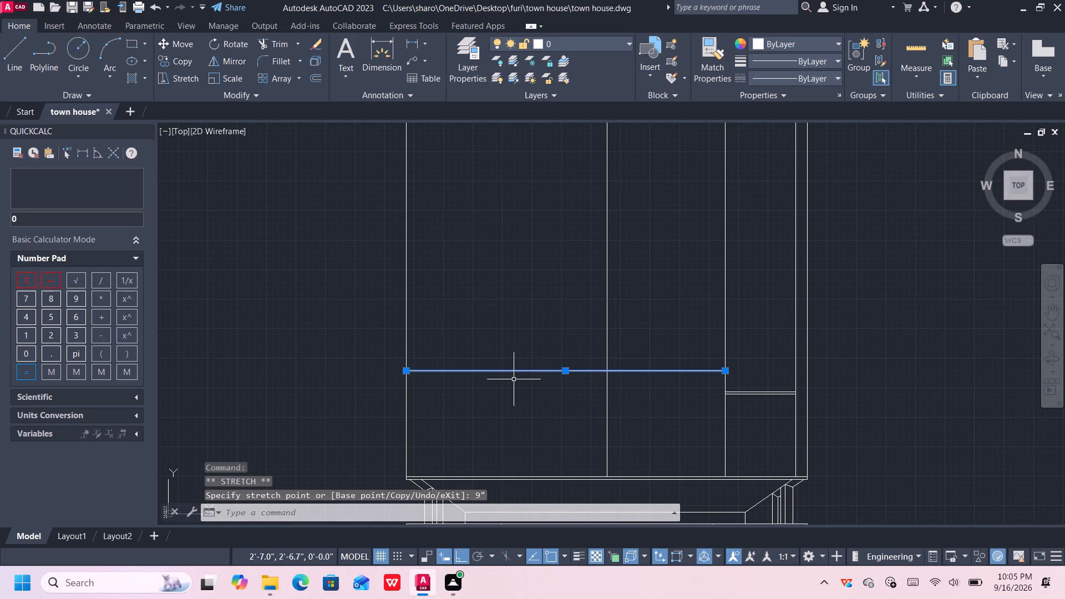
{"action": "key", "text": "Escape"}
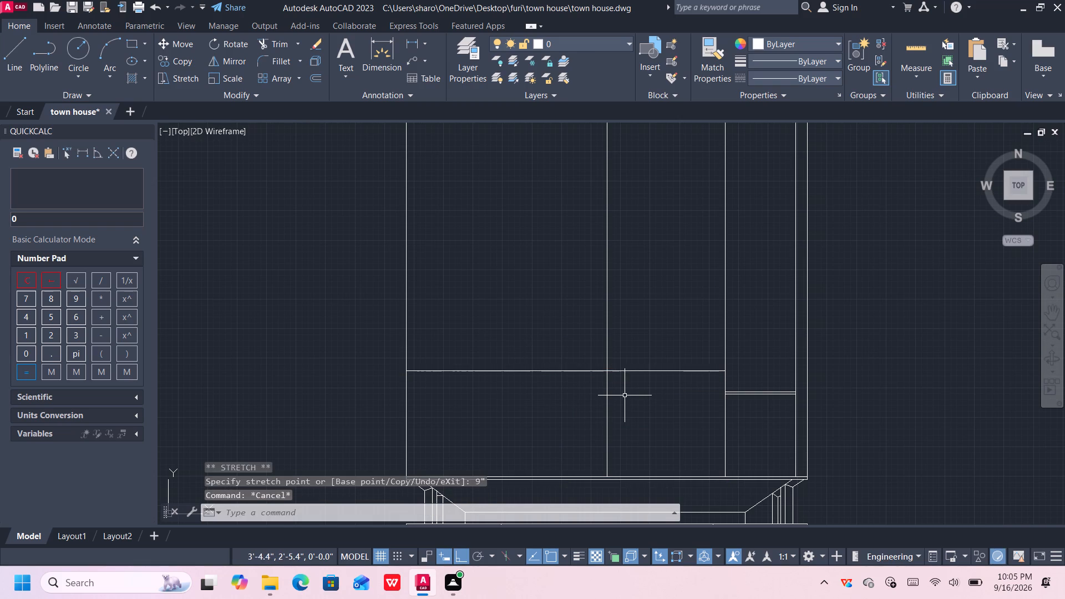
Offset the facade's central vertical line 1' toward the left edge.
{"action": "middle_click_drag", "start_coordinate": [643, 403], "coordinate": [542, 388]}
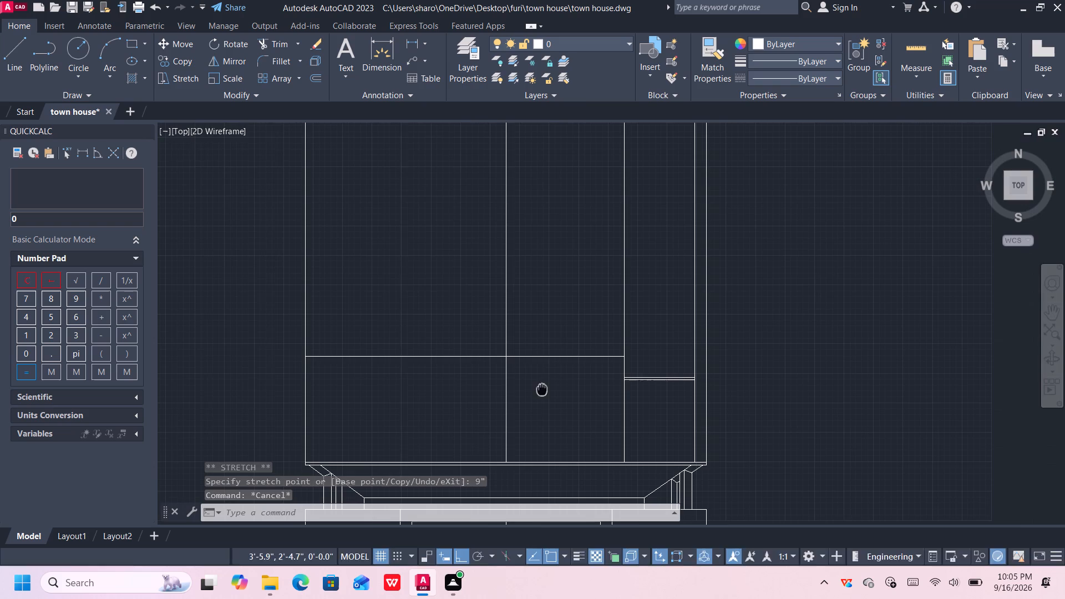
{"action": "middle_click_drag", "start_coordinate": [542, 388], "coordinate": [542, 388]}
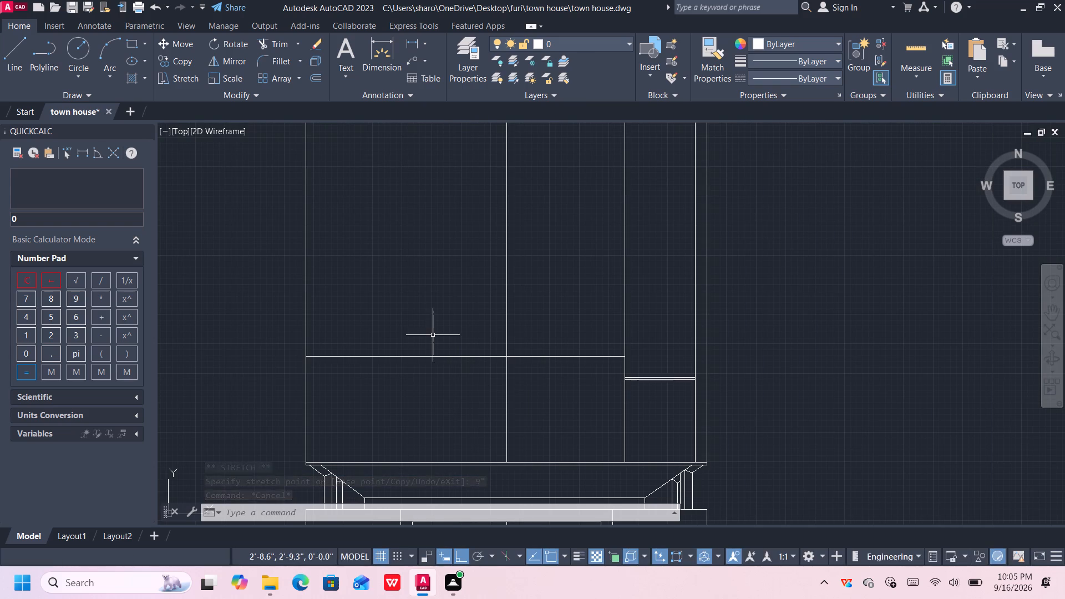
{"action": "middle_click_drag", "start_coordinate": [430, 334], "coordinate": [447, 332]}
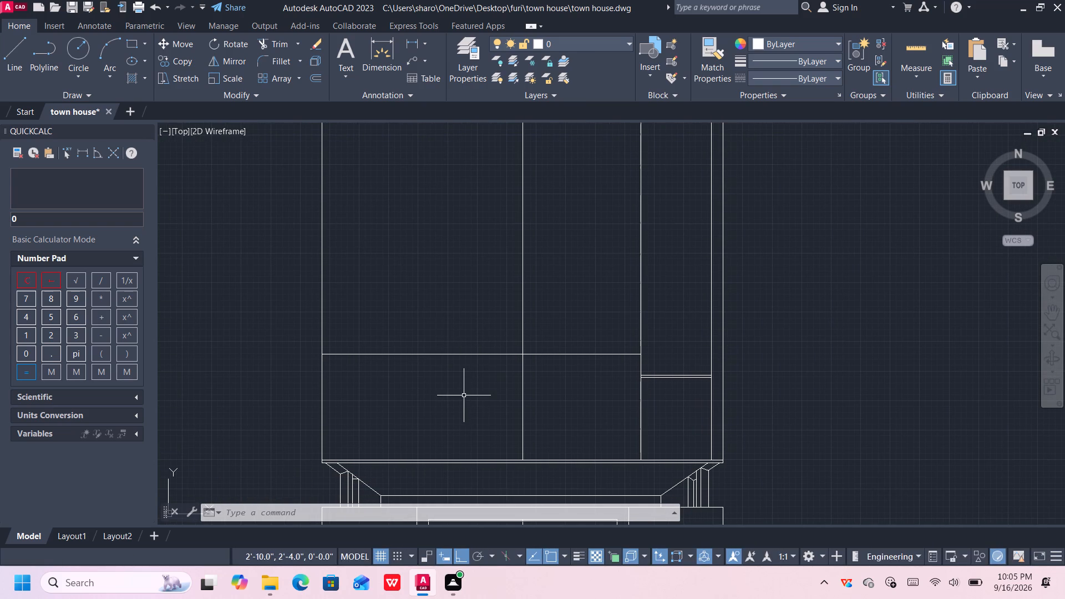
{"action": "middle_click_drag", "start_coordinate": [448, 375], "coordinate": [469, 349]}
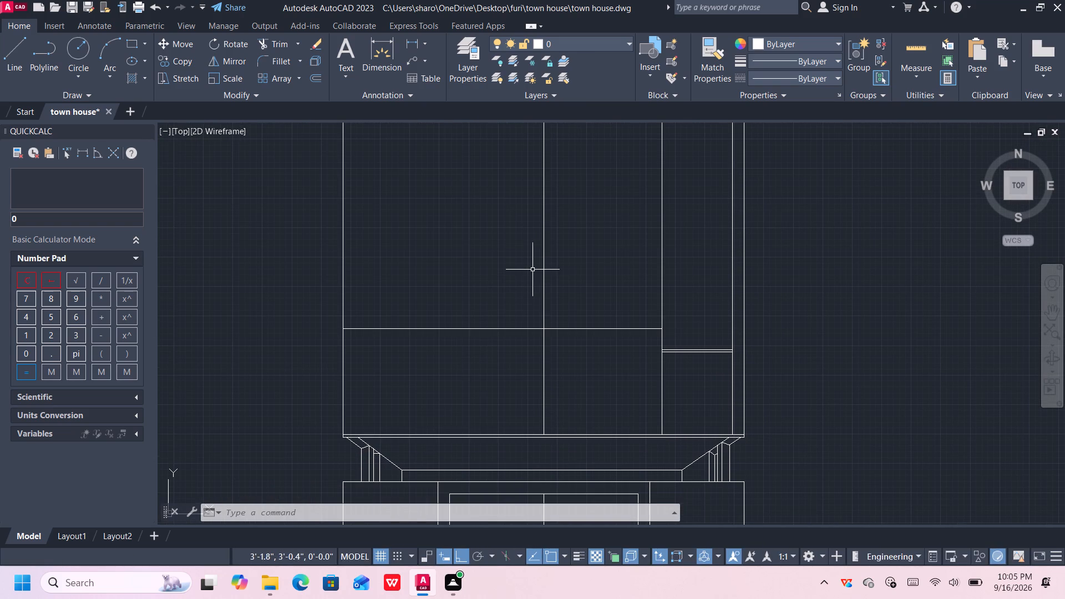
{"action": "left_click", "coordinate": [544, 255]}
{"action": "key", "text": "o"}
{"action": "key", "text": "Return"}
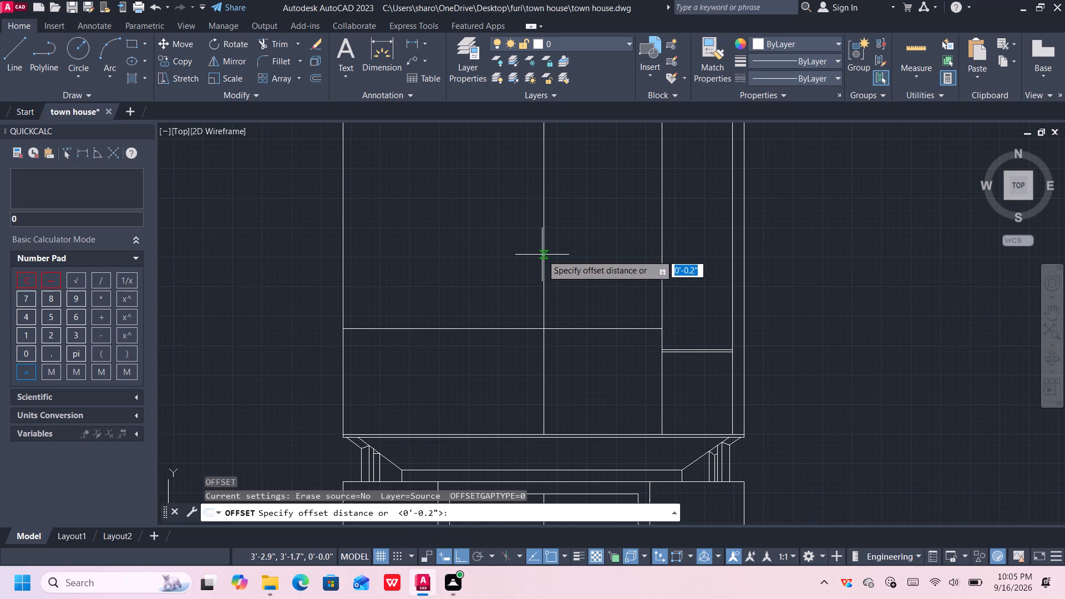
{"action": "left_click", "coordinate": [544, 247]}
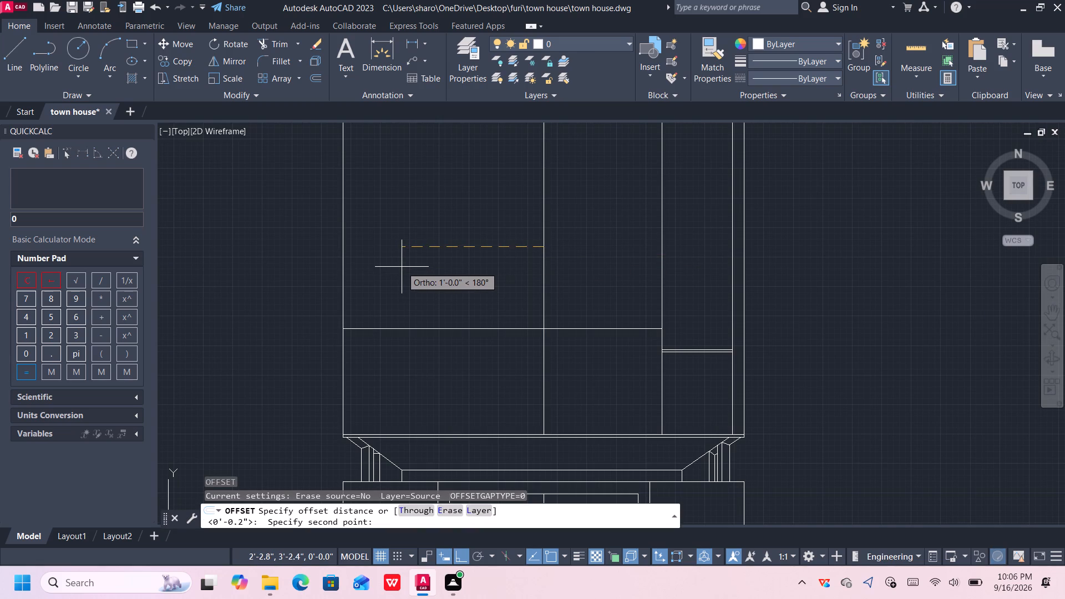
{"action": "type", "text": "1'"}
{"action": "key", "text": "Return"}
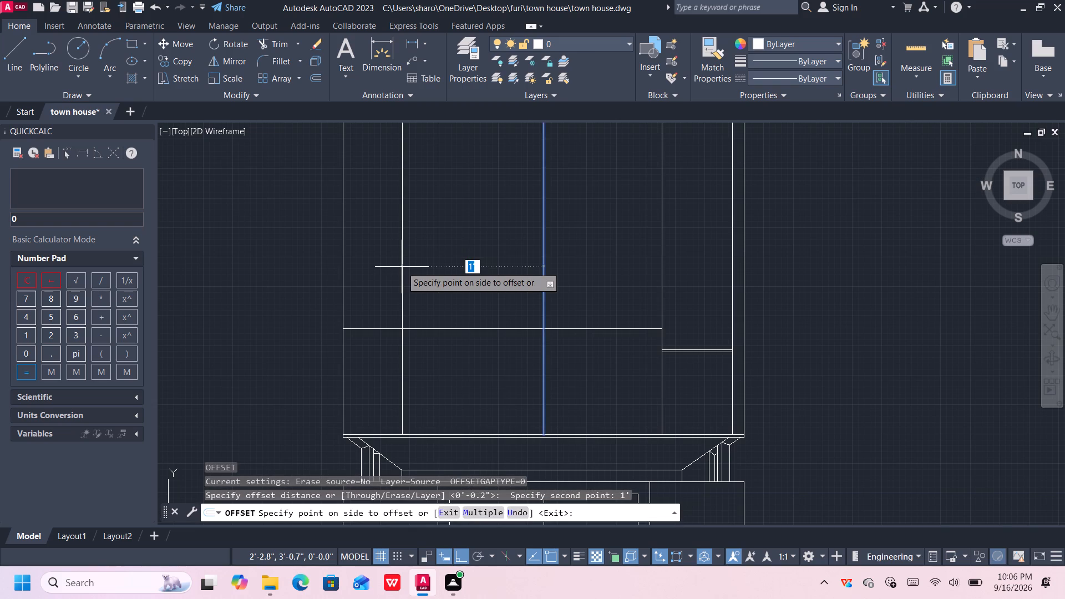
{"action": "left_click", "coordinate": [402, 267]}
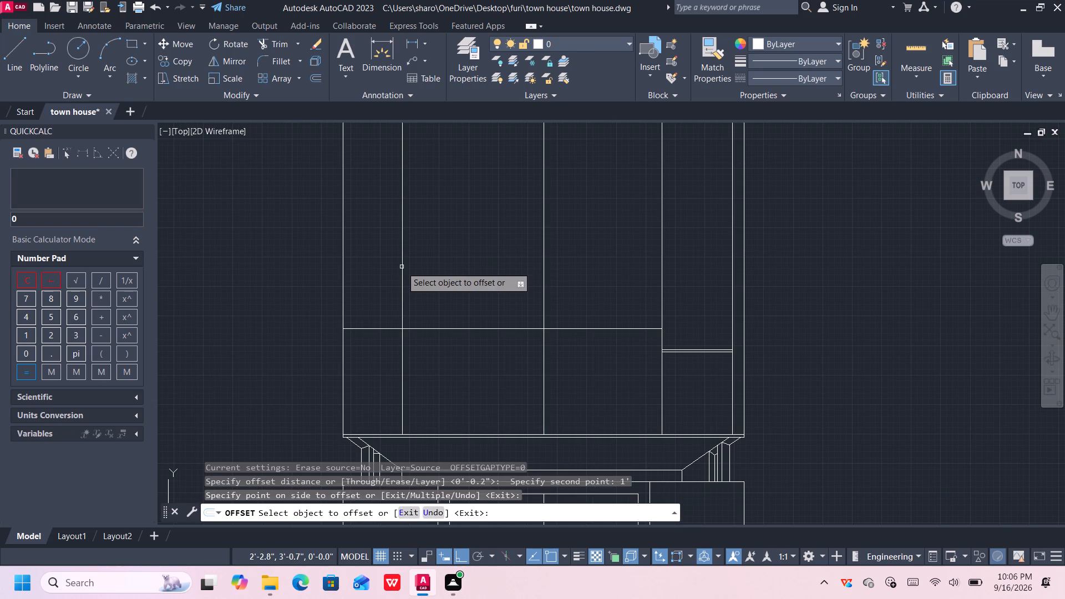
{"action": "key", "text": "Escape"}
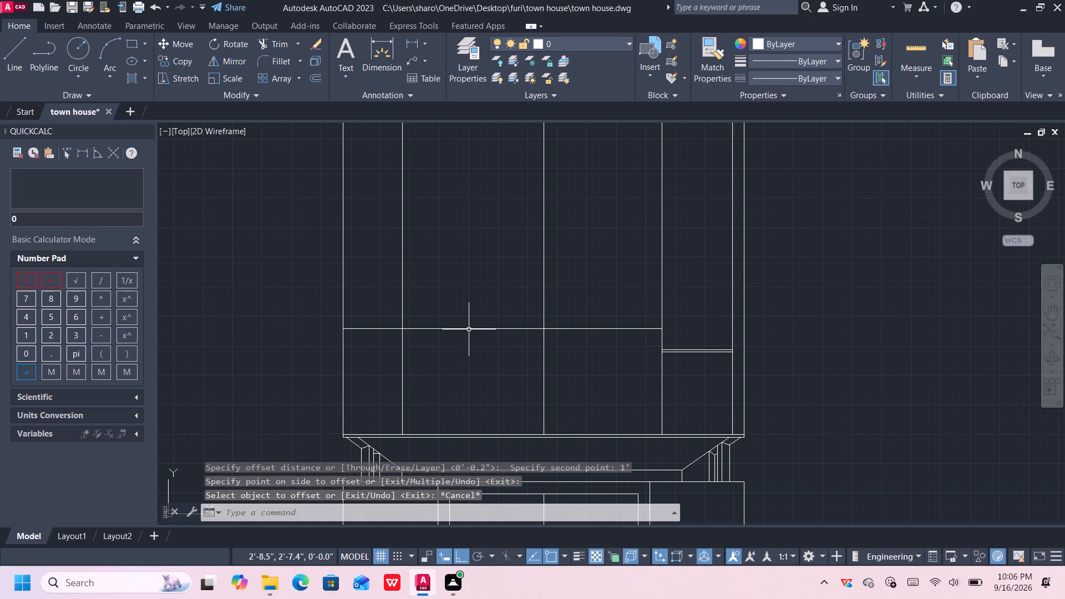
Offset the long horizontal line above the roof band upward by 1'.
{"action": "scroll", "coordinate": [469, 325], "scroll_direction": "down", "scroll_amount": 2}
{"action": "middle_click_drag", "start_coordinate": [474, 277], "coordinate": [485, 320]}
{"action": "scroll", "coordinate": [475, 359], "scroll_direction": "up", "scroll_amount": 2}
{"action": "left_click", "coordinate": [481, 378]}
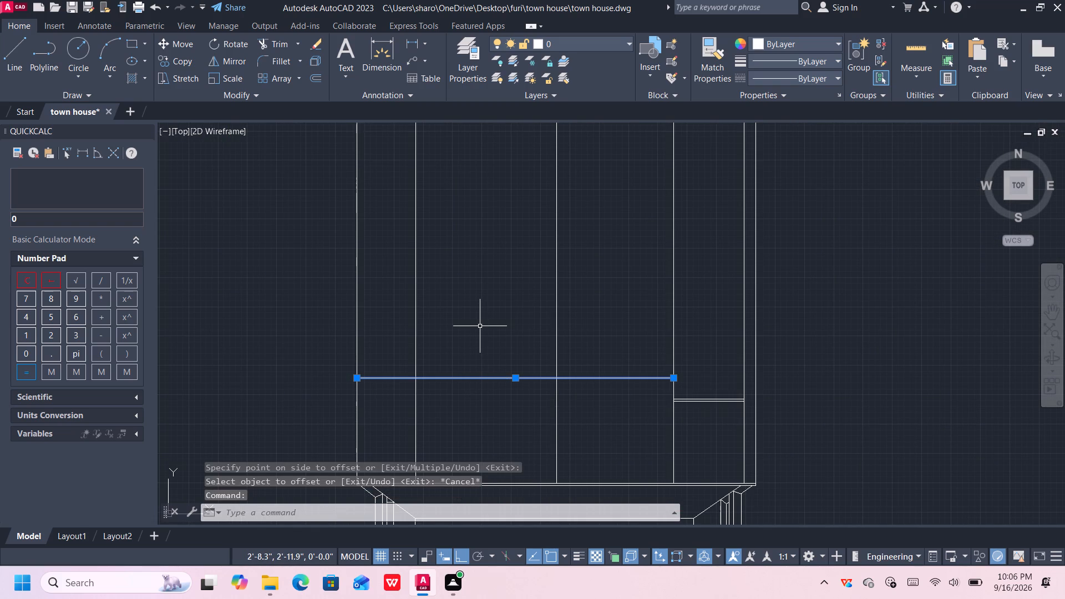
{"action": "key", "text": "o"}
{"action": "key", "text": "Return"}
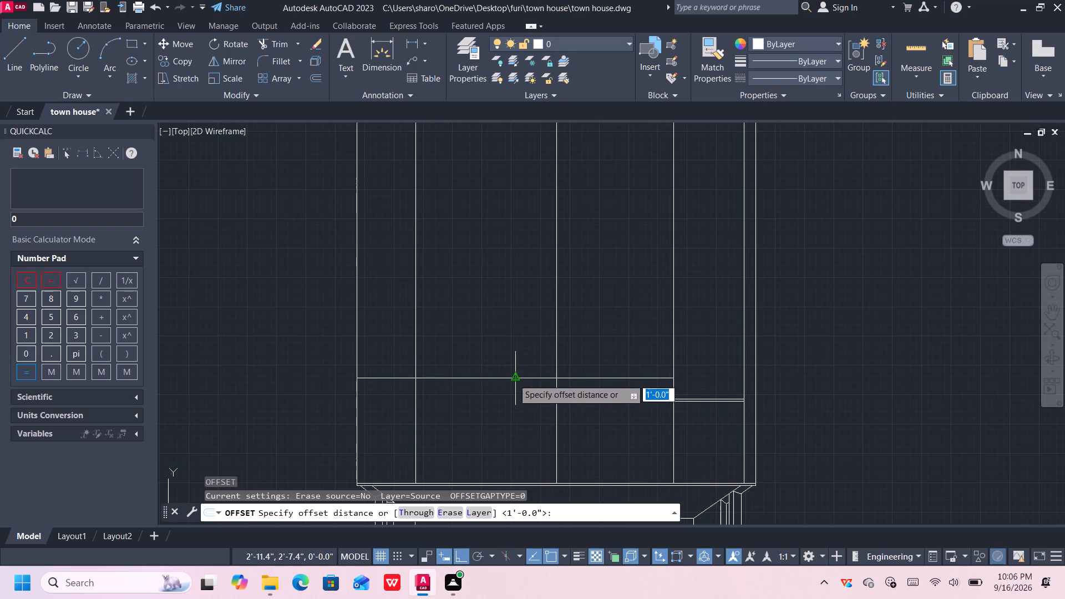
{"action": "left_click", "coordinate": [513, 379]}
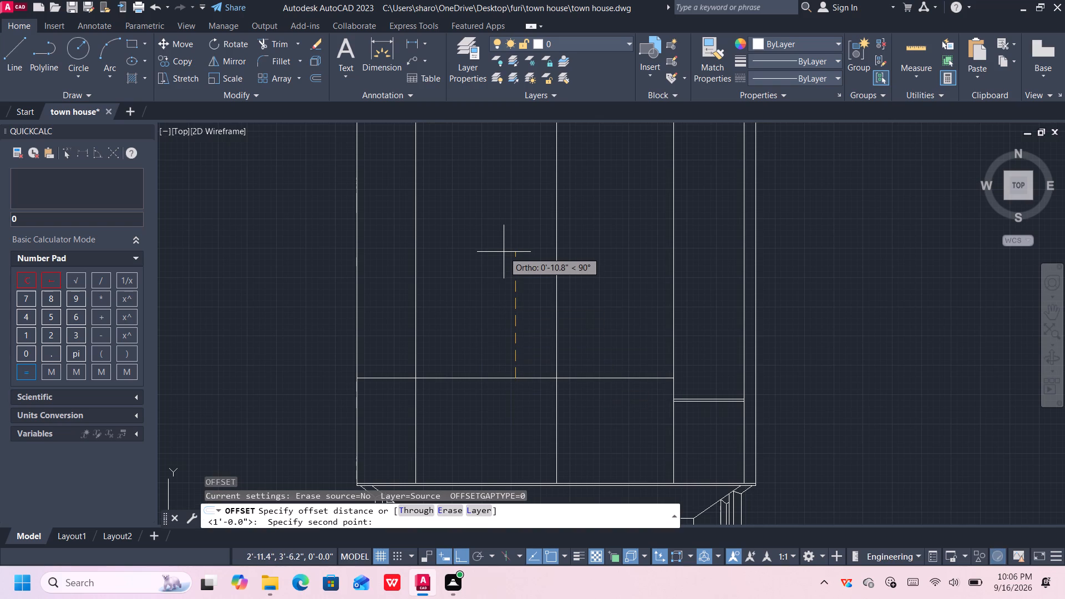
{"action": "type", "text": "1'"}
{"action": "key", "text": "Return"}
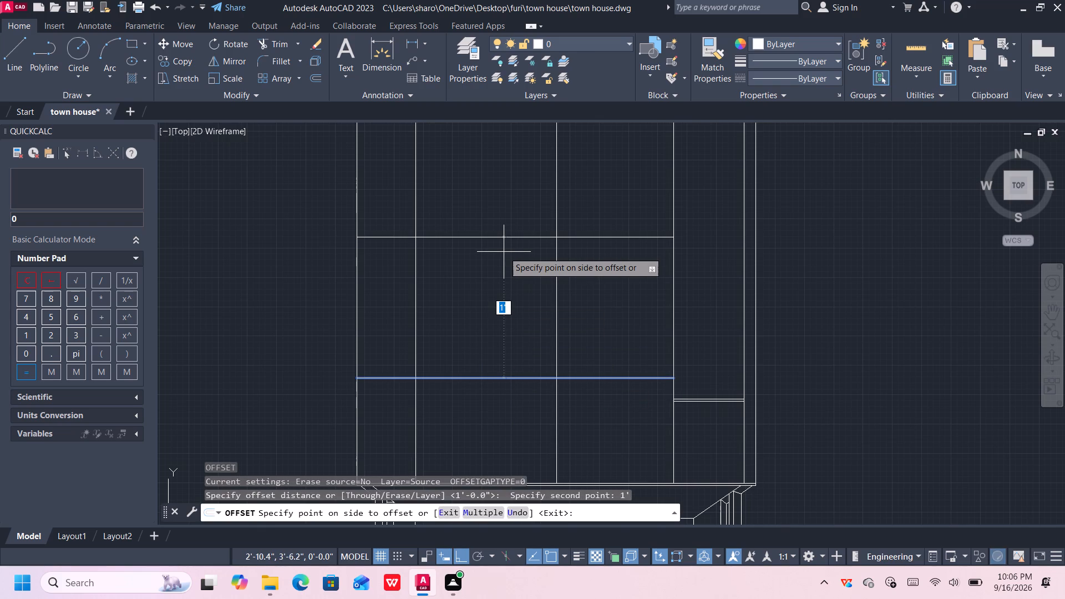
{"action": "left_click", "coordinate": [504, 252]}
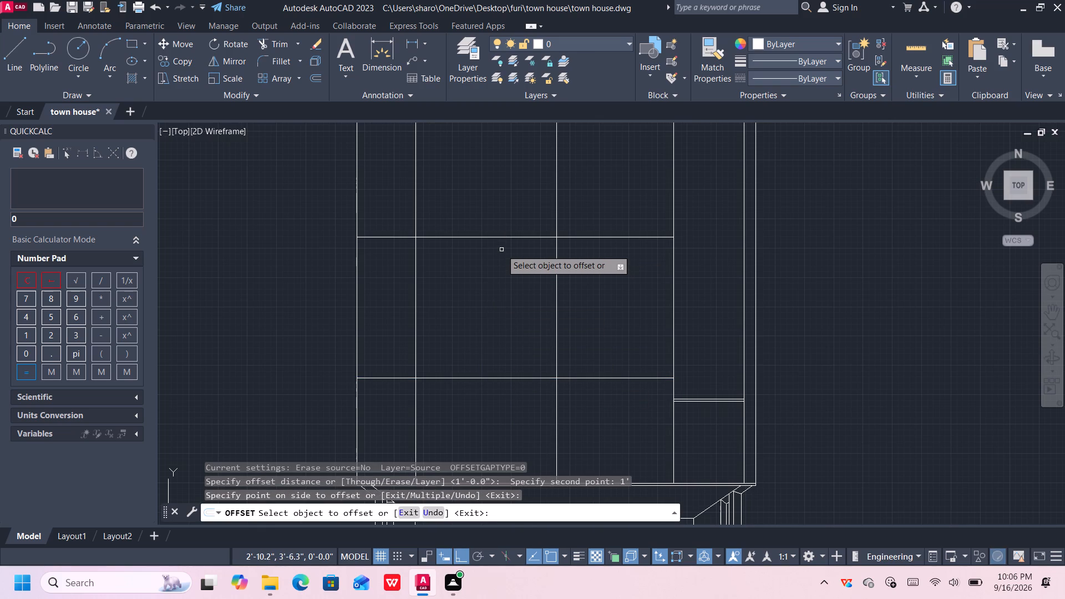
Offset the newest upper horizontal line upward by 6".
{"action": "scroll", "coordinate": [498, 242], "scroll_direction": "up", "scroll_amount": 1}
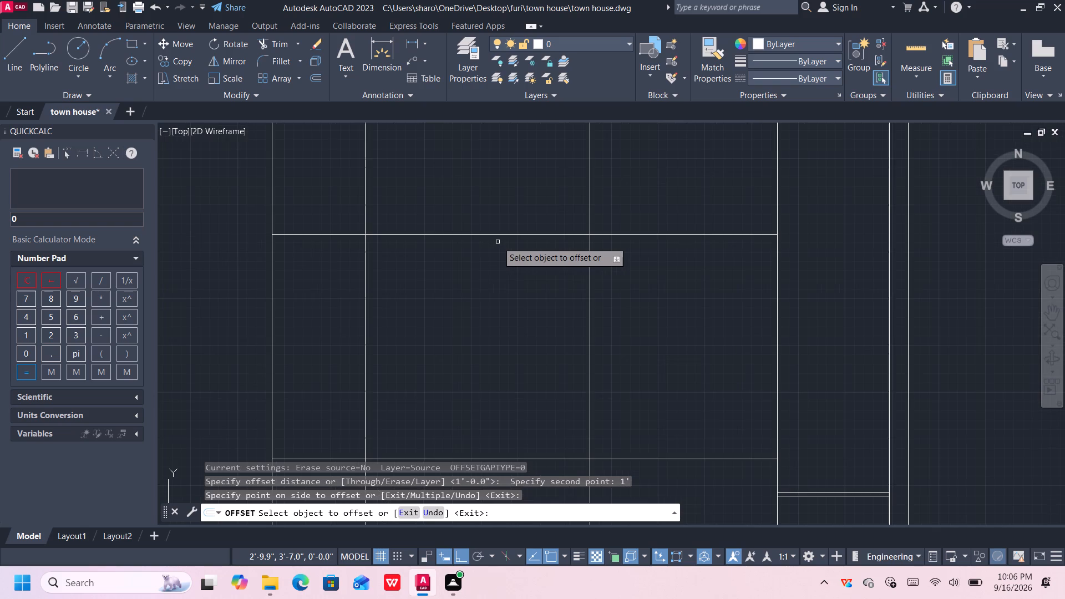
{"action": "scroll", "coordinate": [505, 265], "scroll_direction": "down", "scroll_amount": 2}
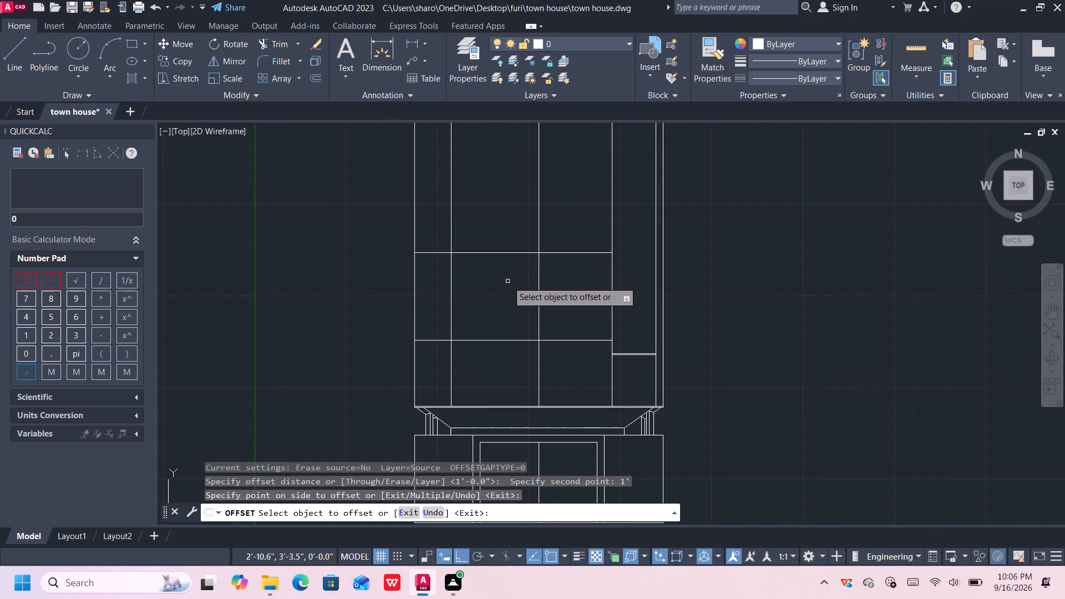
{"action": "middle_click_drag", "start_coordinate": [509, 286], "coordinate": [508, 312]}
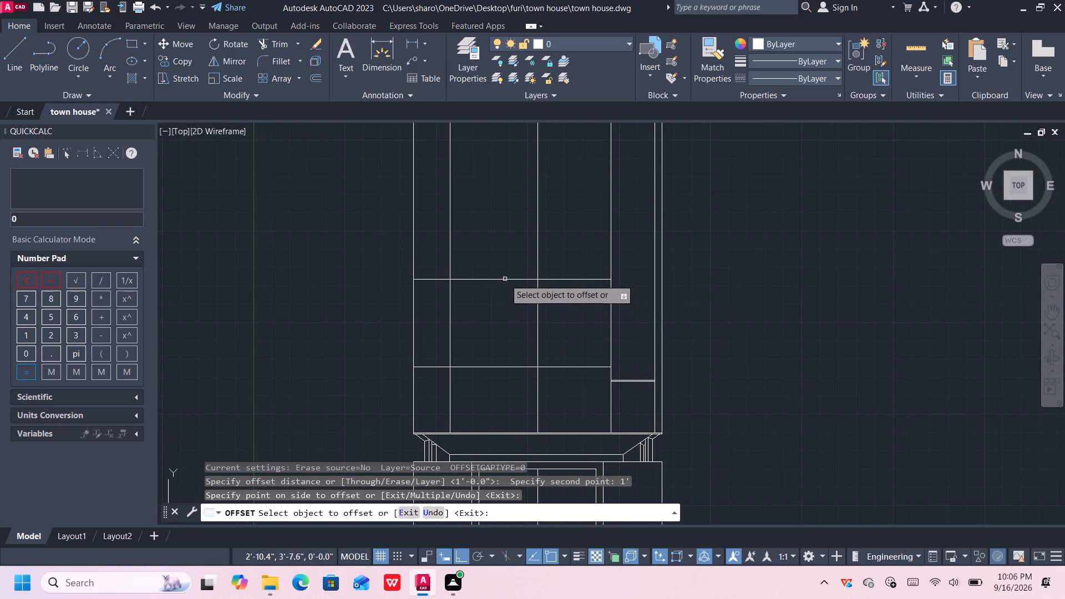
{"action": "left_click", "coordinate": [505, 280]}
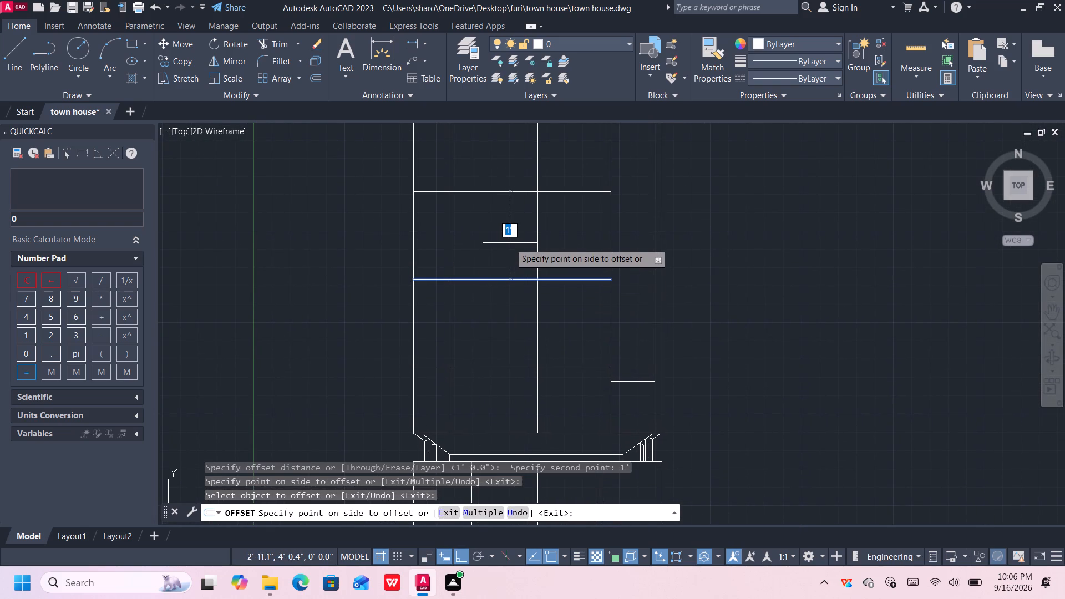
{"action": "key", "text": "6"}
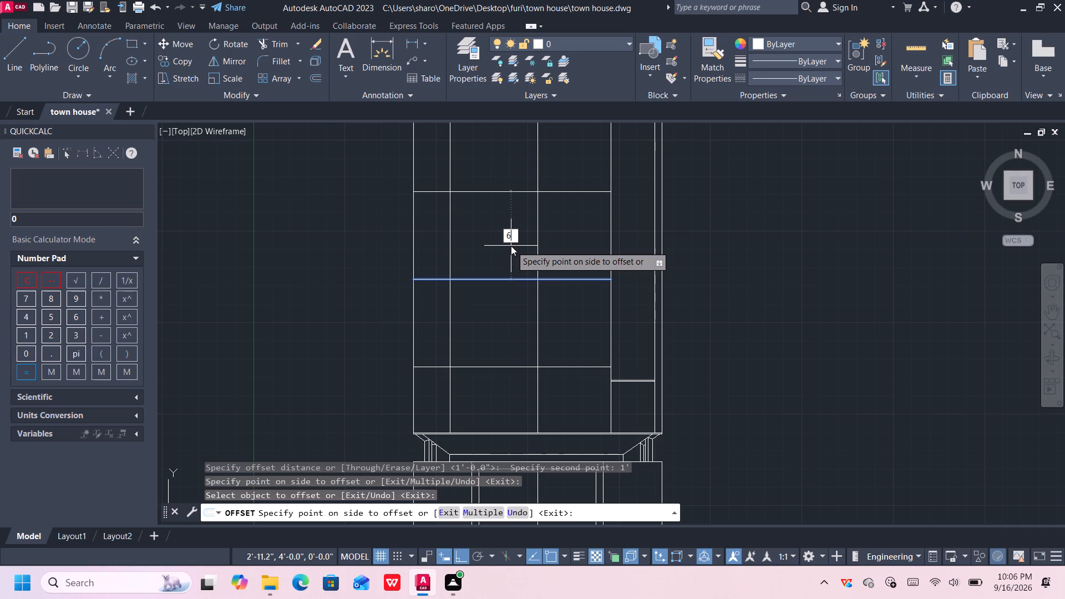
{"action": "key", "text": "shift+quotedbl"}
{"action": "key", "text": "Return"}
Offset the topmost facade horizontal upward by 1'.
{"action": "middle_click_drag", "start_coordinate": [510, 246], "coordinate": [521, 272]}
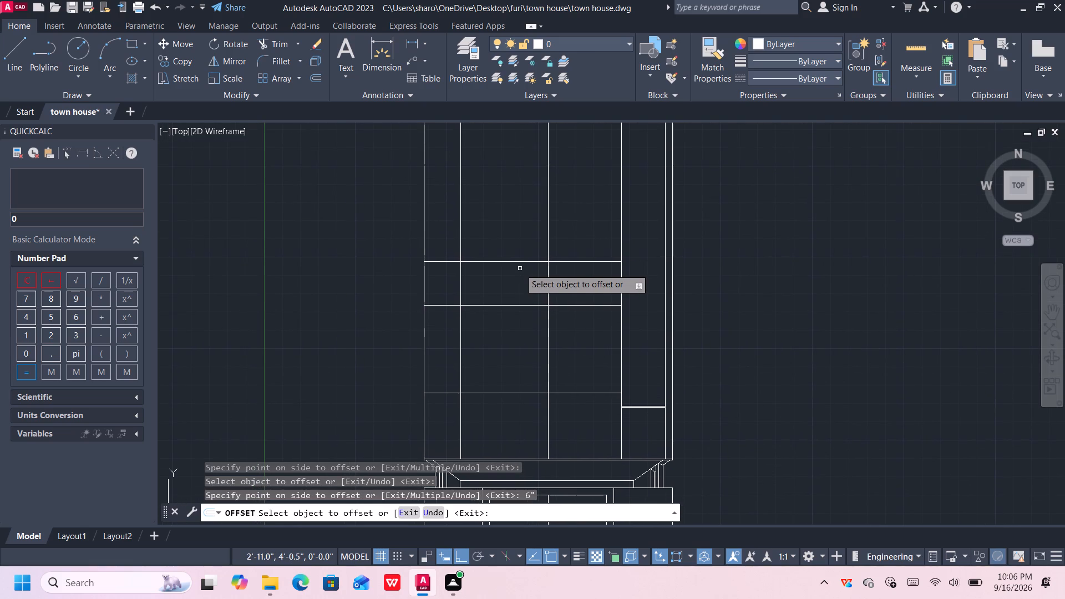
{"action": "middle_click_drag", "start_coordinate": [518, 275], "coordinate": [508, 301]}
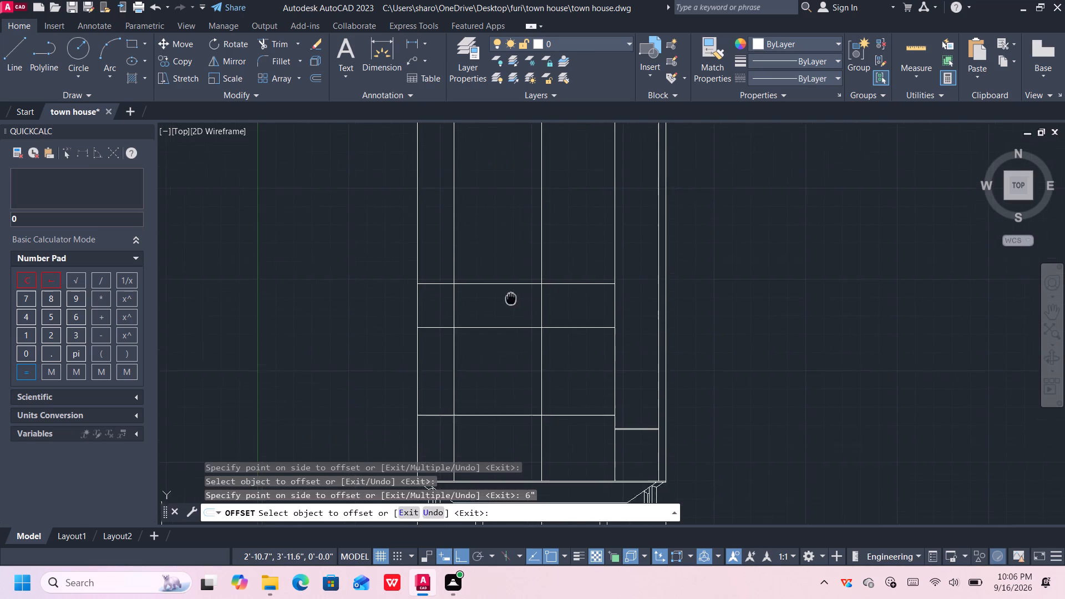
{"action": "middle_click_drag", "start_coordinate": [508, 301], "coordinate": [486, 302]}
{"action": "left_click", "coordinate": [478, 288]}
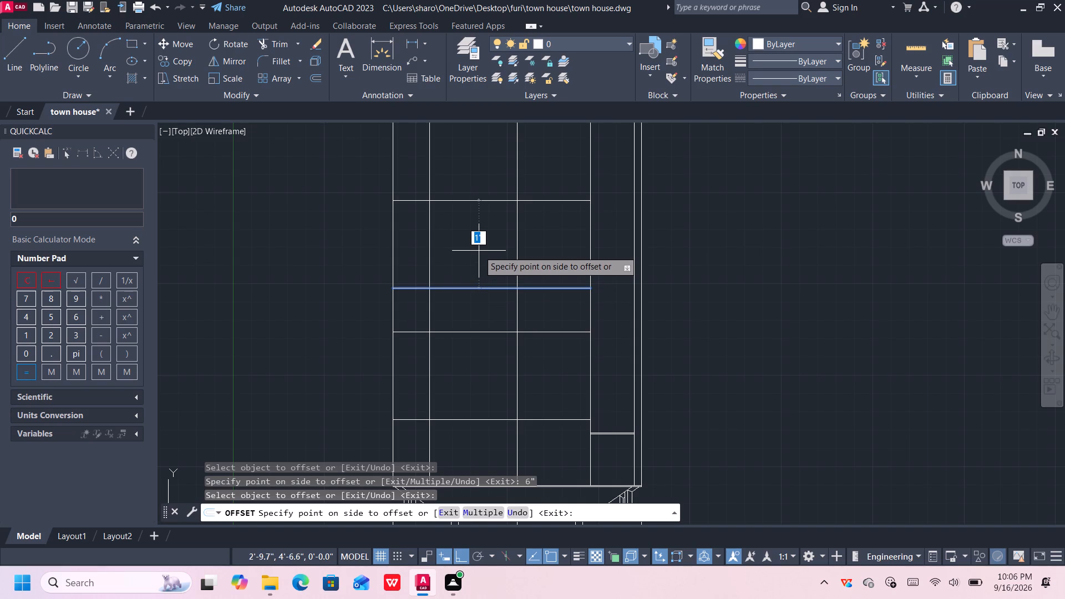
{"action": "scroll", "coordinate": [479, 251], "scroll_direction": "up", "scroll_amount": 1}
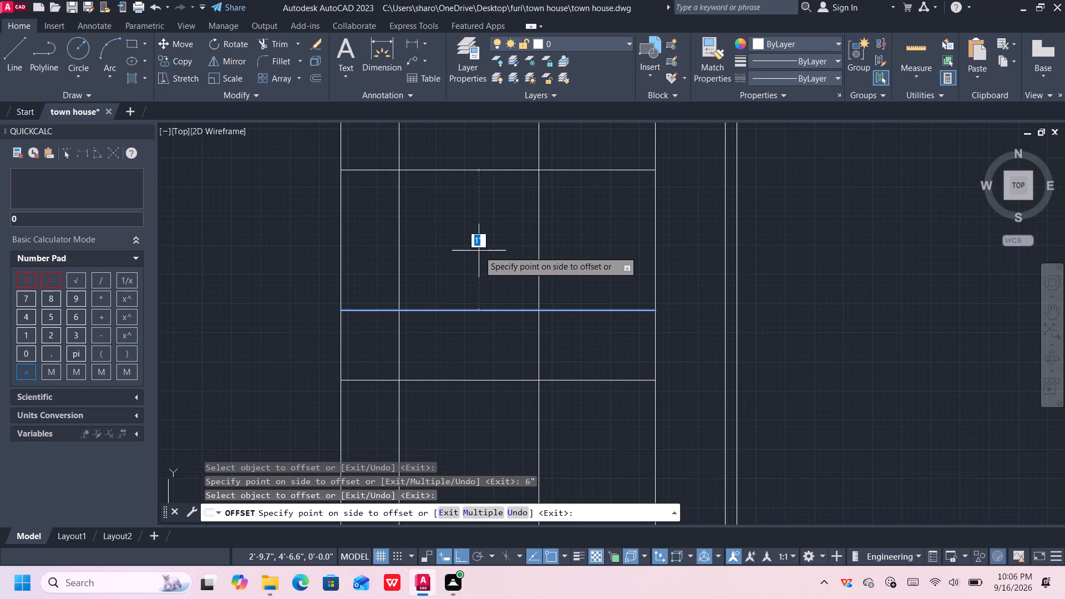
{"action": "left_click", "coordinate": [479, 251]}
Offset the topmost facade horizontal upward by another 8".
{"action": "scroll", "coordinate": [486, 217], "scroll_direction": "down", "scroll_amount": 1}
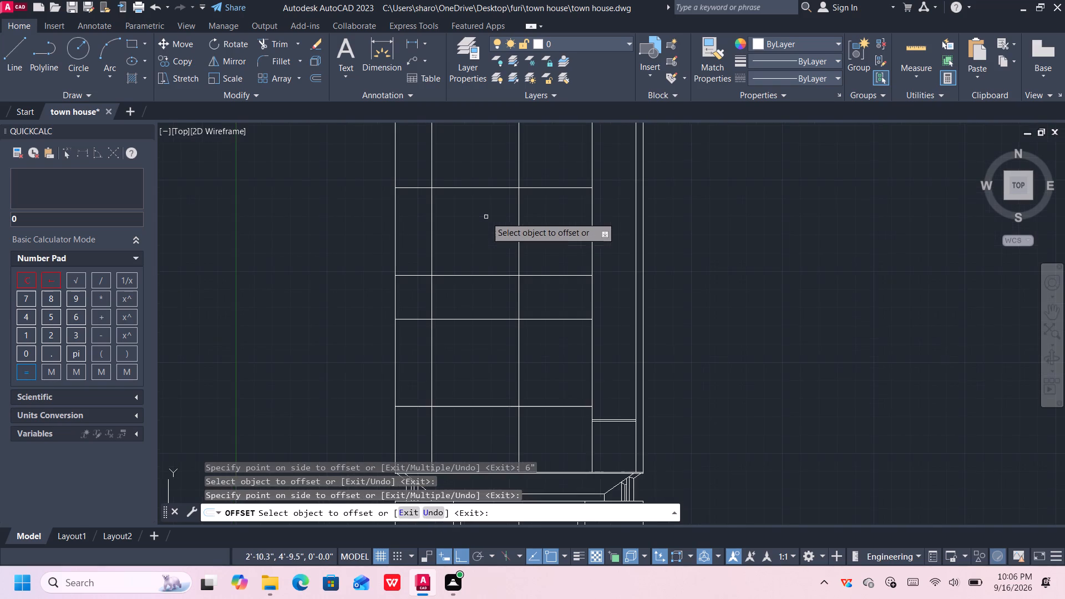
{"action": "middle_click_drag", "start_coordinate": [486, 217], "coordinate": [488, 296]}
{"action": "scroll", "coordinate": [488, 283], "scroll_direction": "down", "scroll_amount": 1}
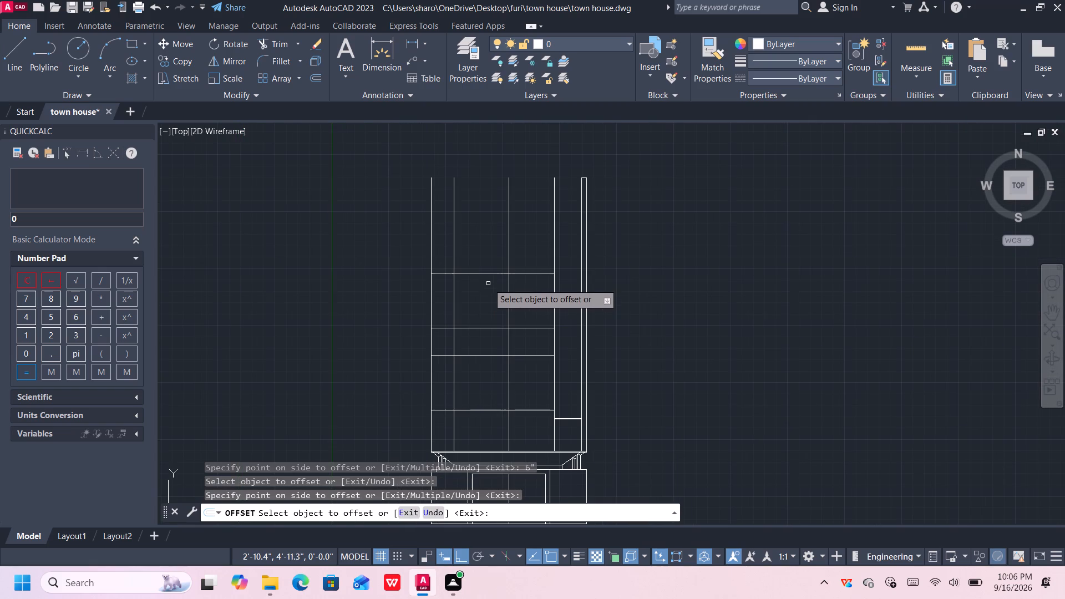
{"action": "middle_click_drag", "start_coordinate": [489, 287], "coordinate": [476, 252]}
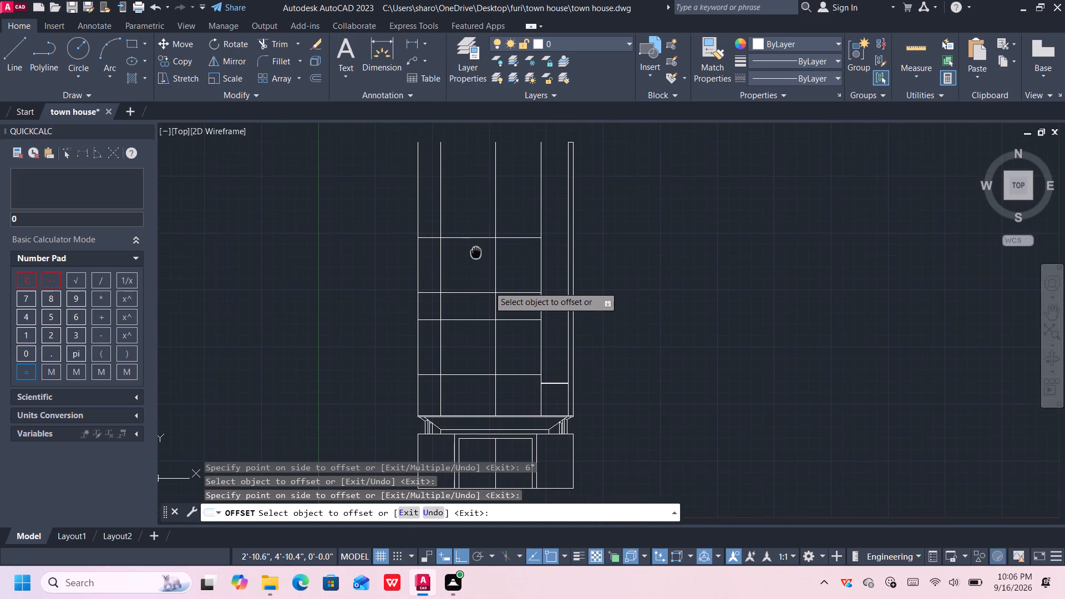
{"action": "middle_click_drag", "start_coordinate": [476, 252], "coordinate": [481, 284]}
{"action": "scroll", "coordinate": [481, 280], "scroll_direction": "up", "scroll_amount": 1}
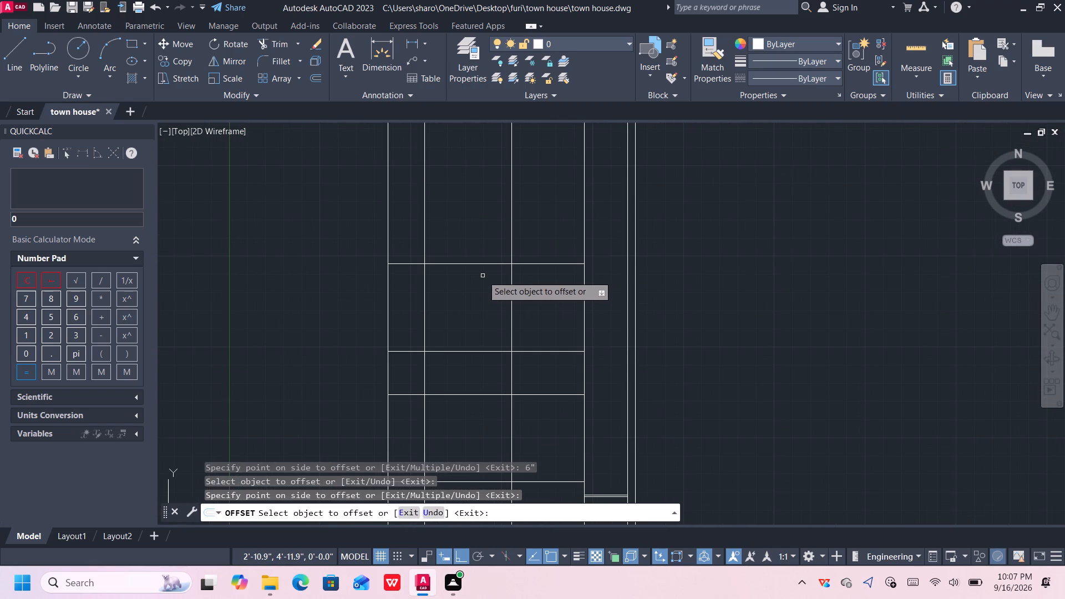
{"action": "left_click", "coordinate": [483, 265]}
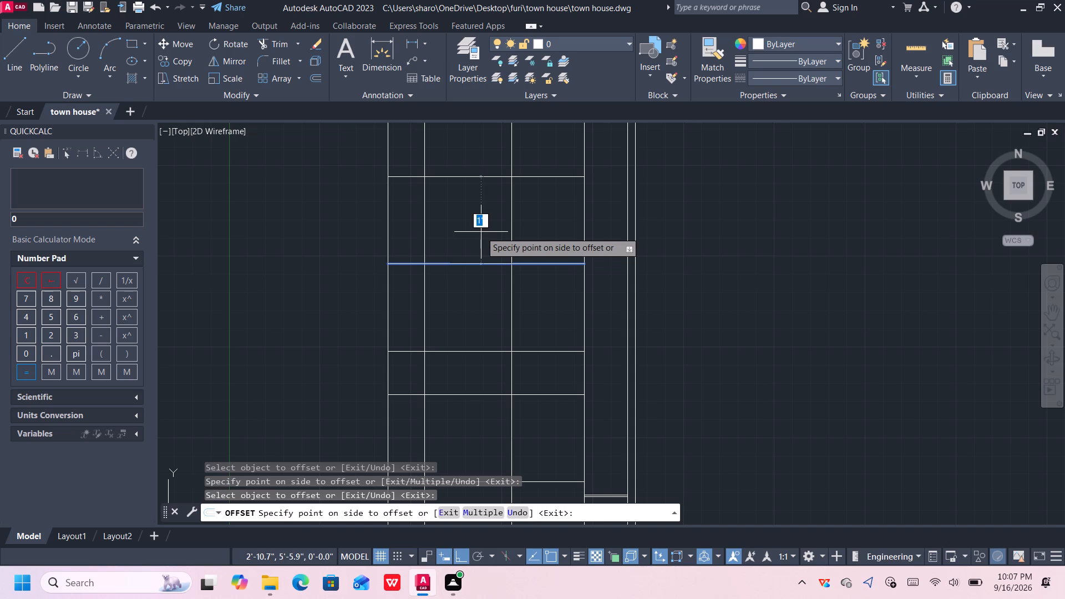
{"action": "type", "text": "8\""}
{"action": "key", "text": "Return"}
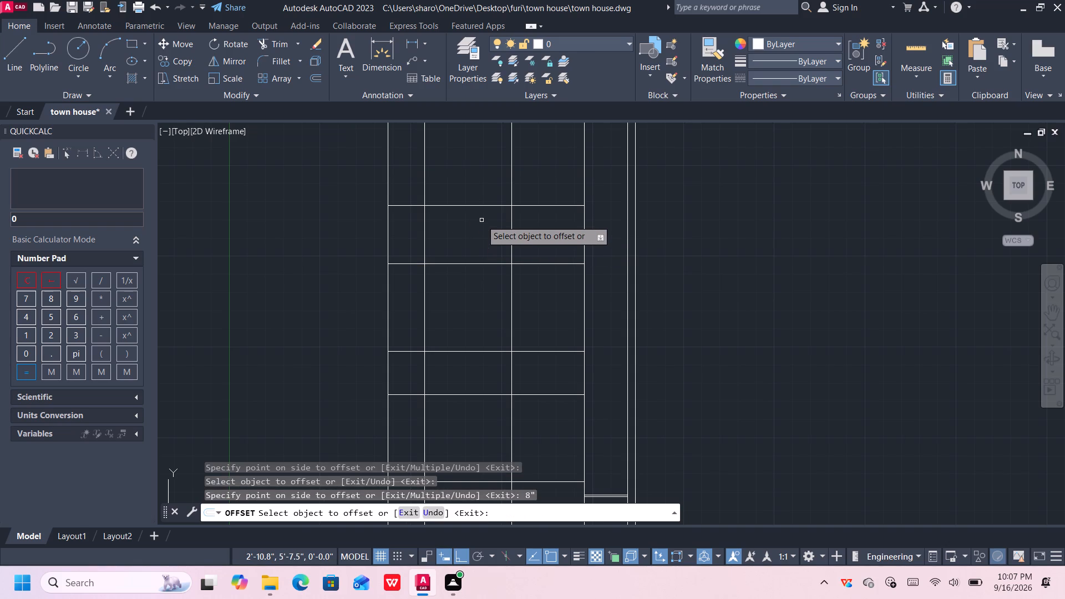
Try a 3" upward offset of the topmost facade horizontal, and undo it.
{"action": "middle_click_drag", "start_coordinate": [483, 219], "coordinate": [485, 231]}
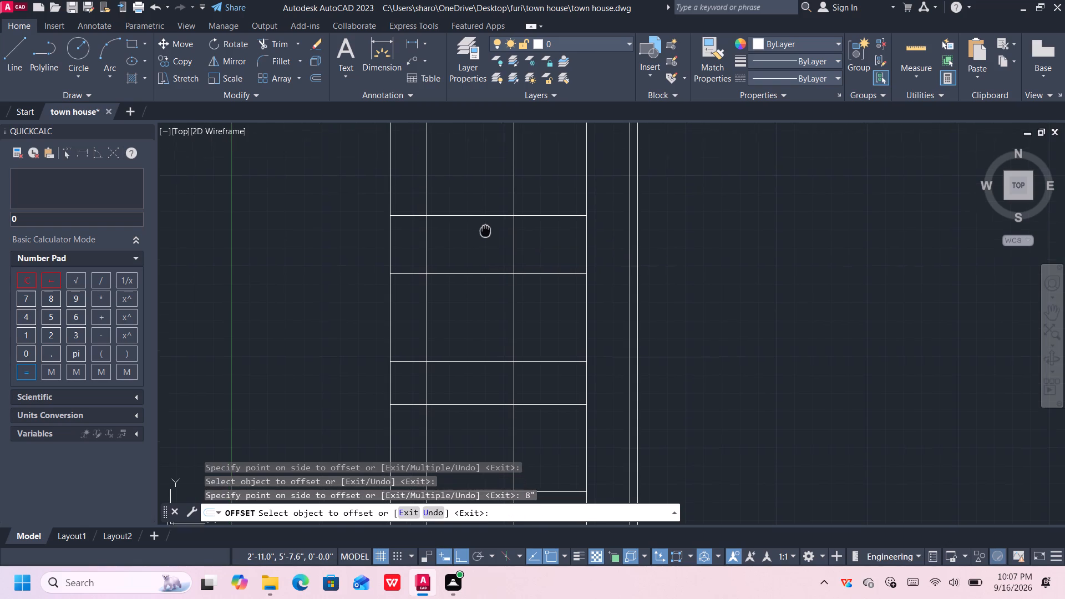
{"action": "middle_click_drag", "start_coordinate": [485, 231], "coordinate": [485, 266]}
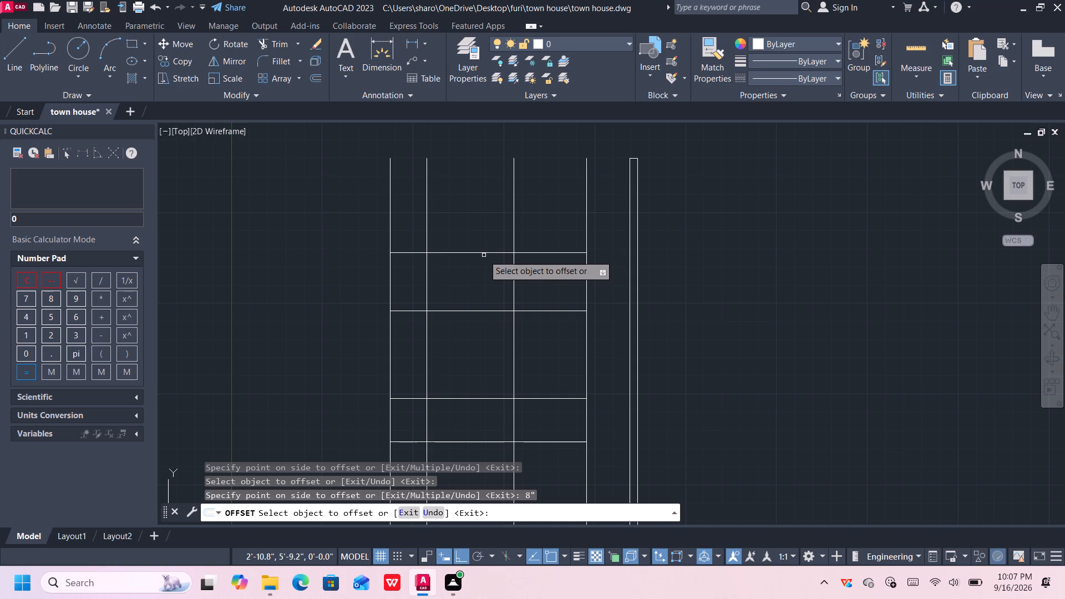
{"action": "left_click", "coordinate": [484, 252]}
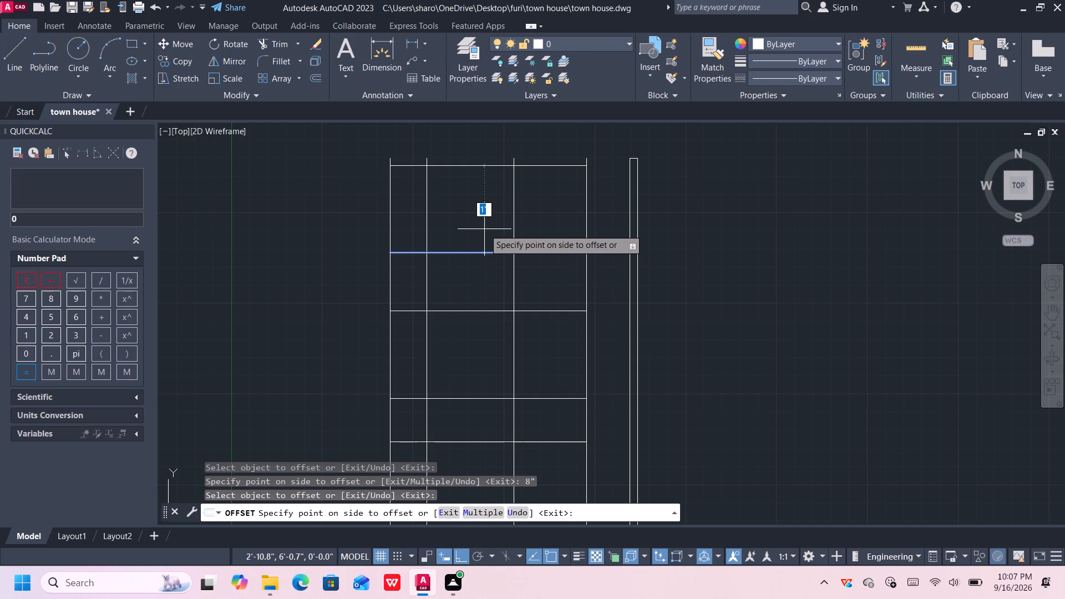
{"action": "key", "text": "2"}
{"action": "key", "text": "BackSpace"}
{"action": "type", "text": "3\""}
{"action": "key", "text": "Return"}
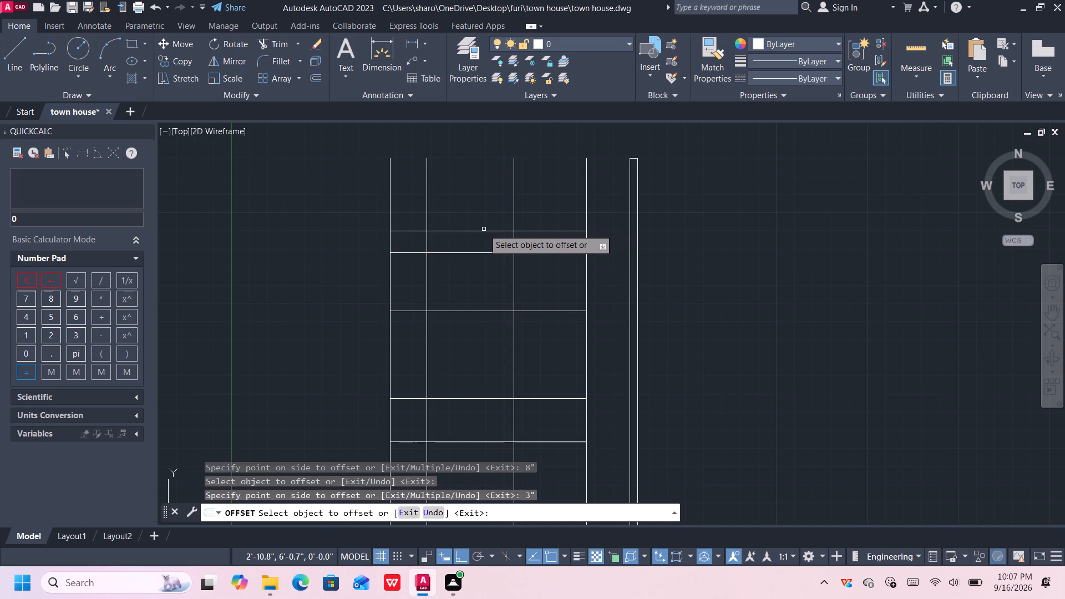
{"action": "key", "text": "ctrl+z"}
Offset the topmost facade horizontal upward by 4" and end the Offset command.
{"action": "left_click", "coordinate": [484, 252]}
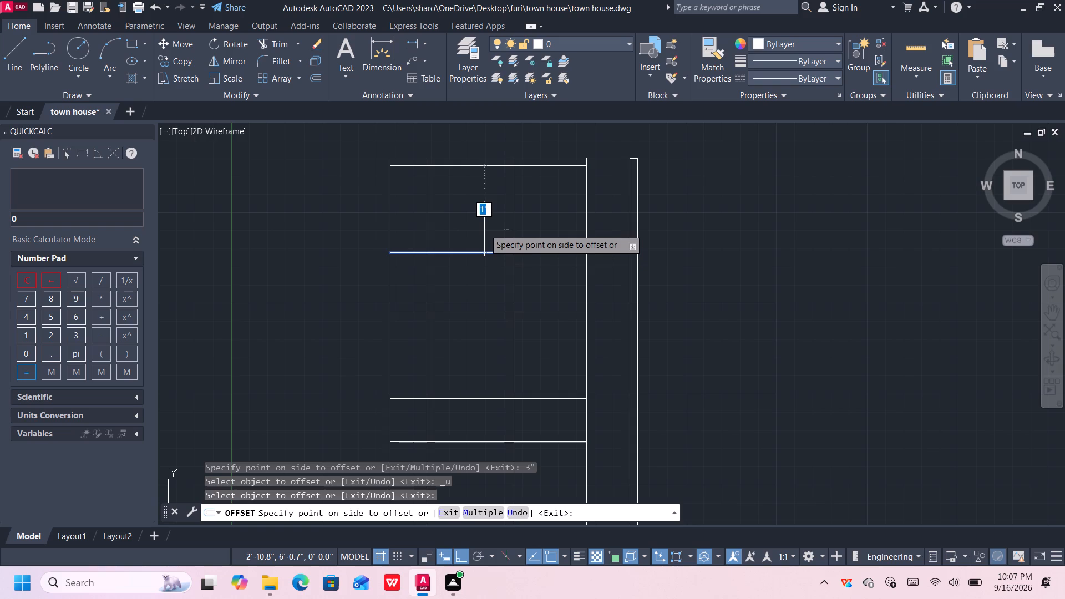
{"action": "key", "text": "4"}
{"action": "key", "text": "shift+quotedbl"}
{"action": "key", "text": "Return"}
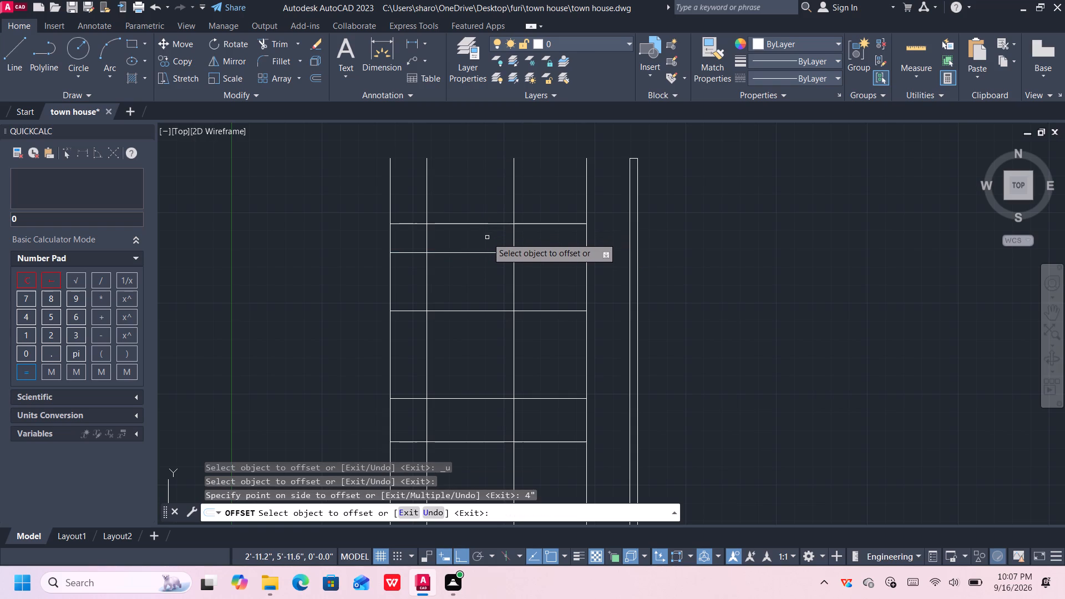
{"action": "scroll", "coordinate": [487, 237], "scroll_direction": "down", "scroll_amount": 1}
{"action": "middle_click_drag", "start_coordinate": [486, 270], "coordinate": [493, 231]}
{"action": "middle_click", "coordinate": [494, 231]}
{"action": "middle_click", "coordinate": [494, 229]}
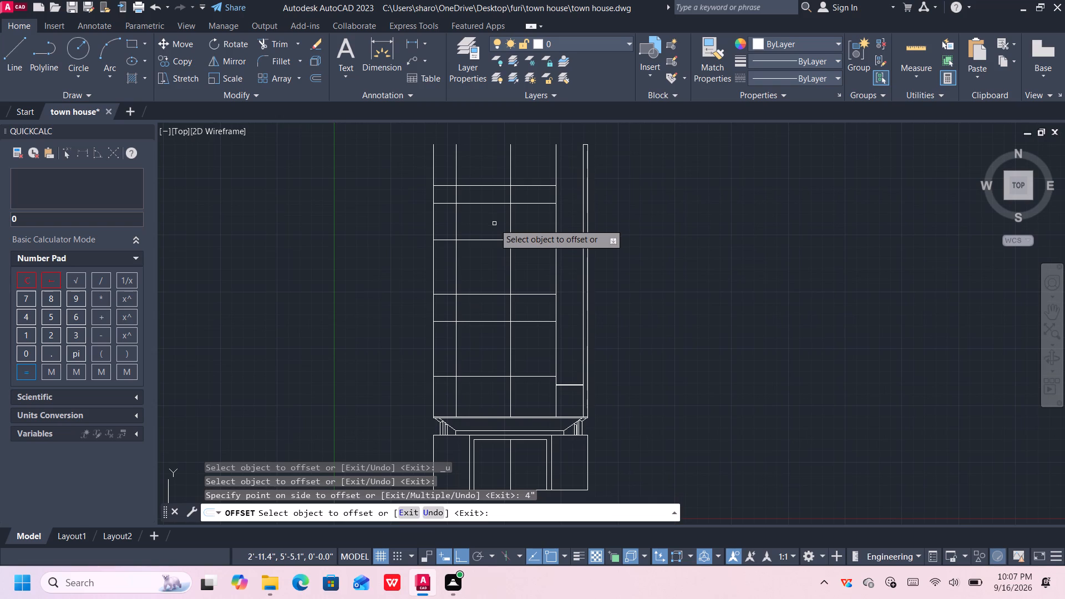
{"action": "middle_click_drag", "start_coordinate": [494, 224], "coordinate": [489, 203]}
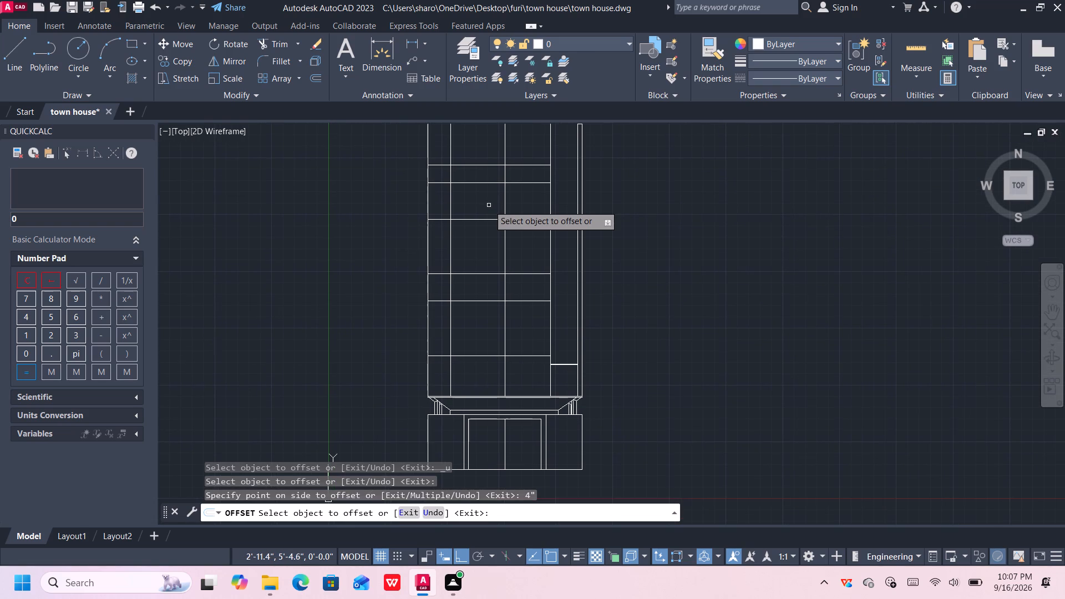
{"action": "key", "text": "Escape"}
Extend the topmost facade horizontal across the narrow right bay to the facade's outermost right edge.
{"action": "middle_click_drag", "start_coordinate": [496, 189], "coordinate": [508, 245]}
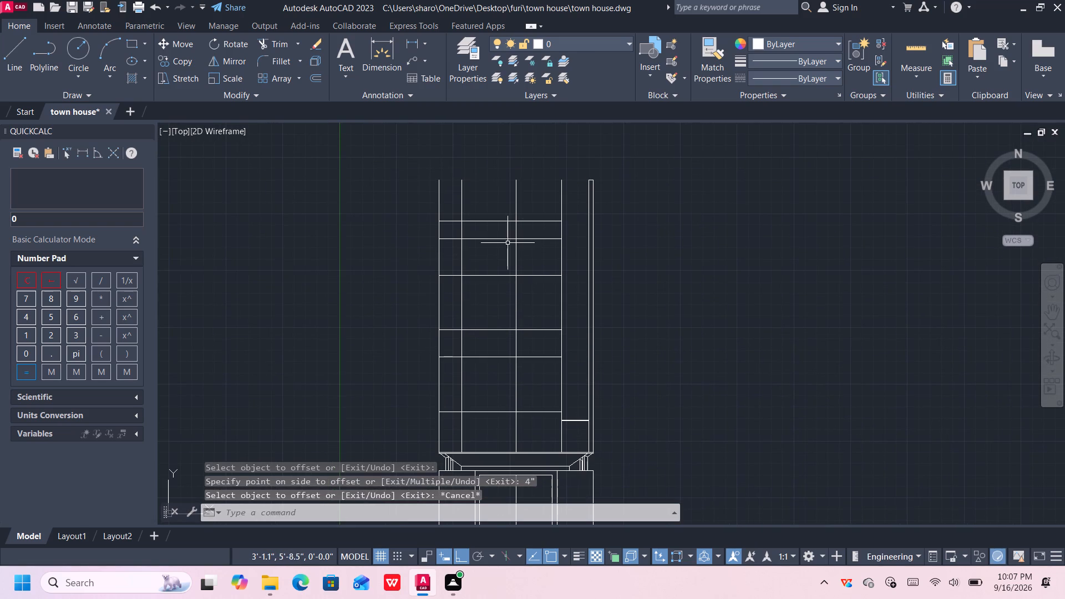
{"action": "key", "text": "e"}
{"action": "key", "text": "x"}
{"action": "key", "text": "Return"}
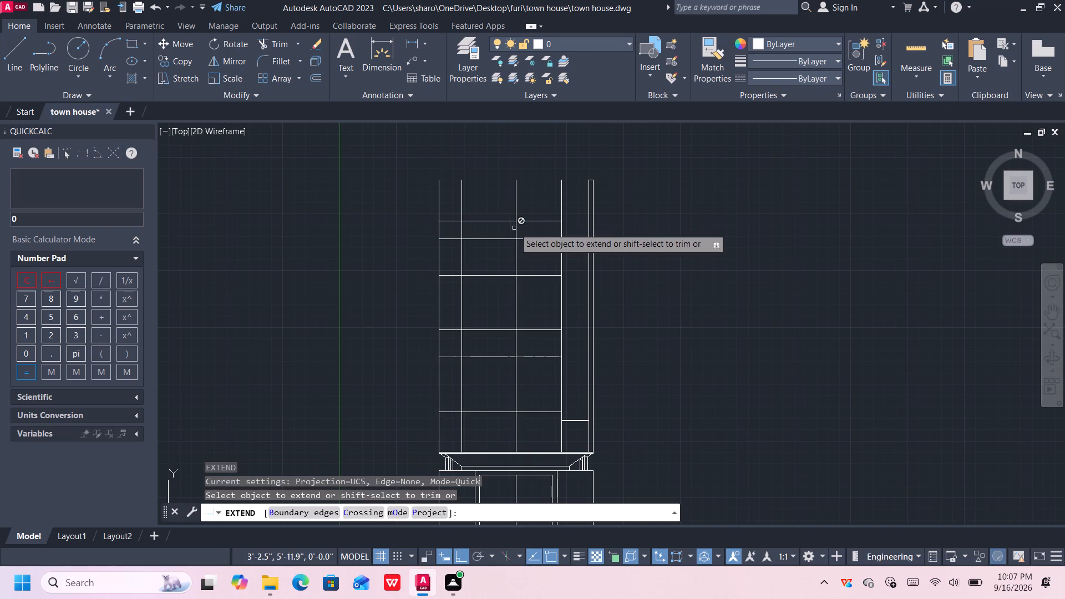
{"action": "left_click", "coordinate": [552, 219]}
{"action": "left_click", "coordinate": [571, 222]}
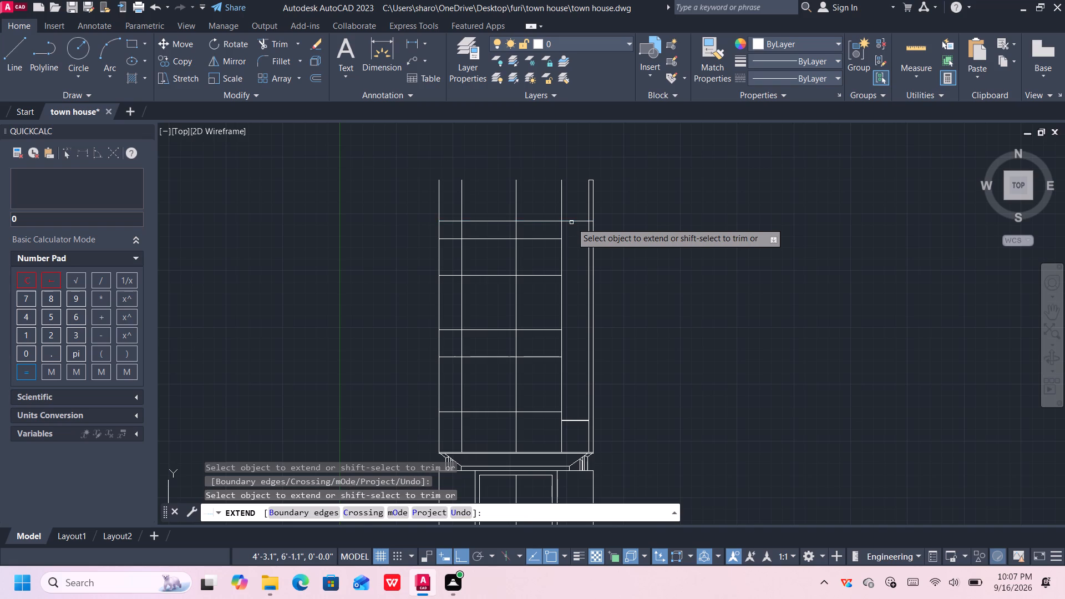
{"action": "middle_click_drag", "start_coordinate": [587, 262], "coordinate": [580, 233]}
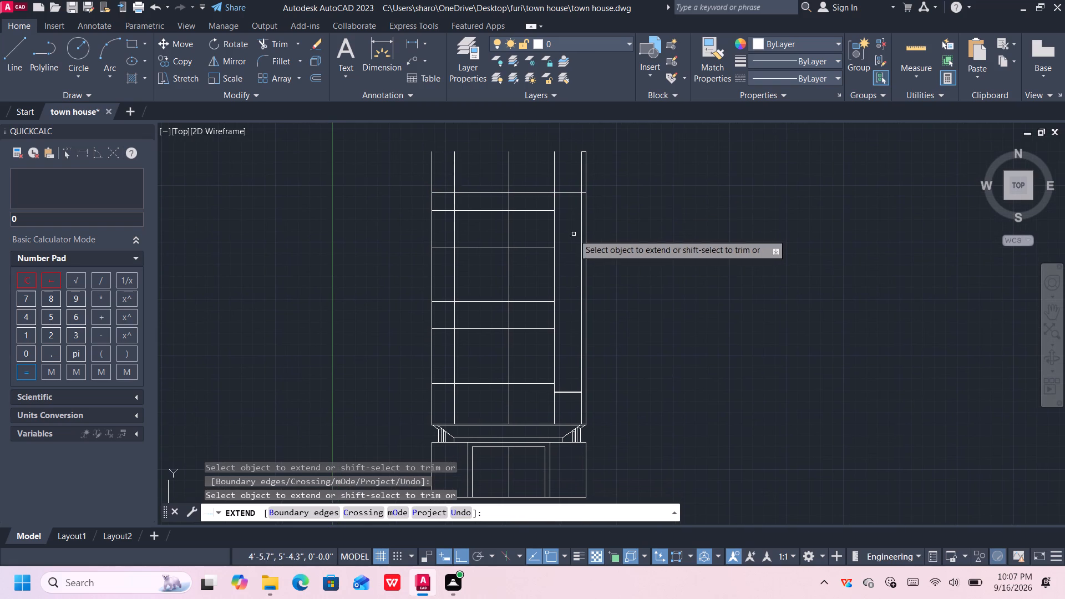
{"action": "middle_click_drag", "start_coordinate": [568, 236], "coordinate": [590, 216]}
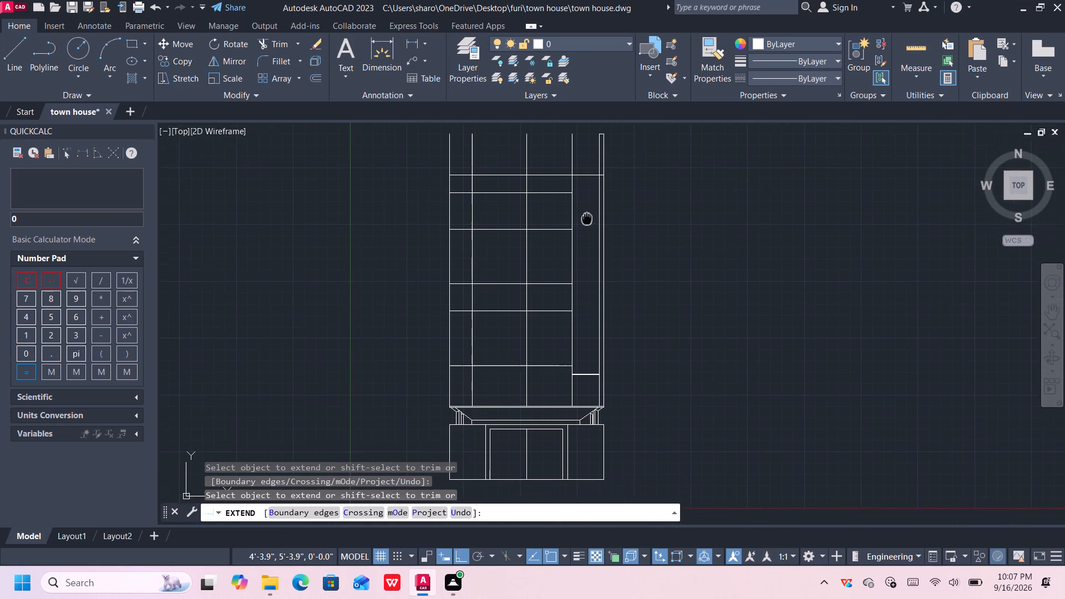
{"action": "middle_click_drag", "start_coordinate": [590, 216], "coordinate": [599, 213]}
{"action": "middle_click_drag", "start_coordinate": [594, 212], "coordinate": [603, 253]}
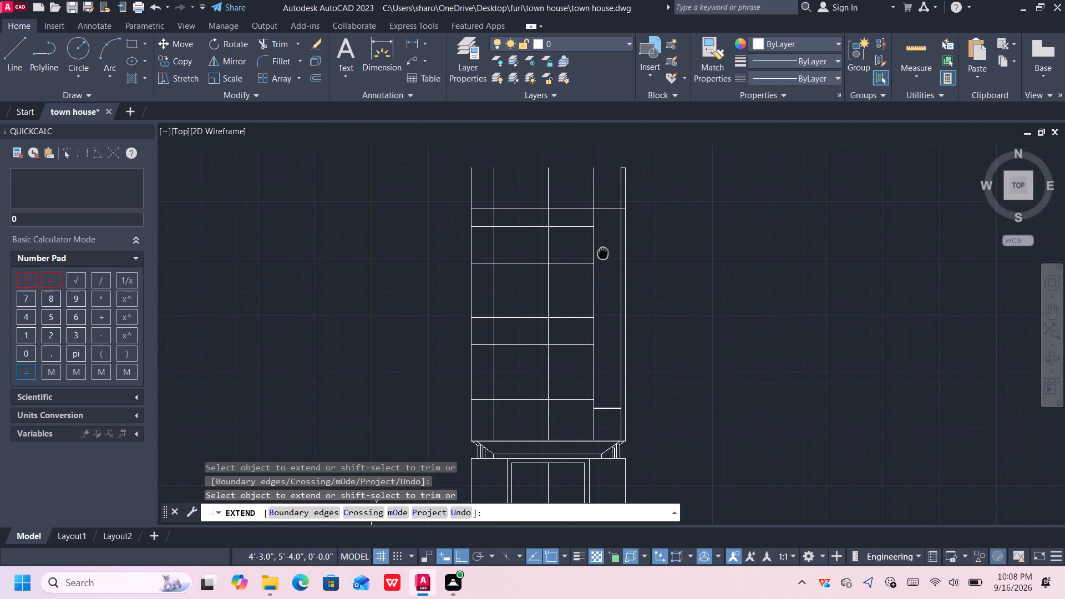
Extend the second-highest facade horizontal across the narrow right bay to the inner line of the thin edge strip and end Extend.
{"action": "middle_click_drag", "start_coordinate": [603, 253], "coordinate": [603, 258]}
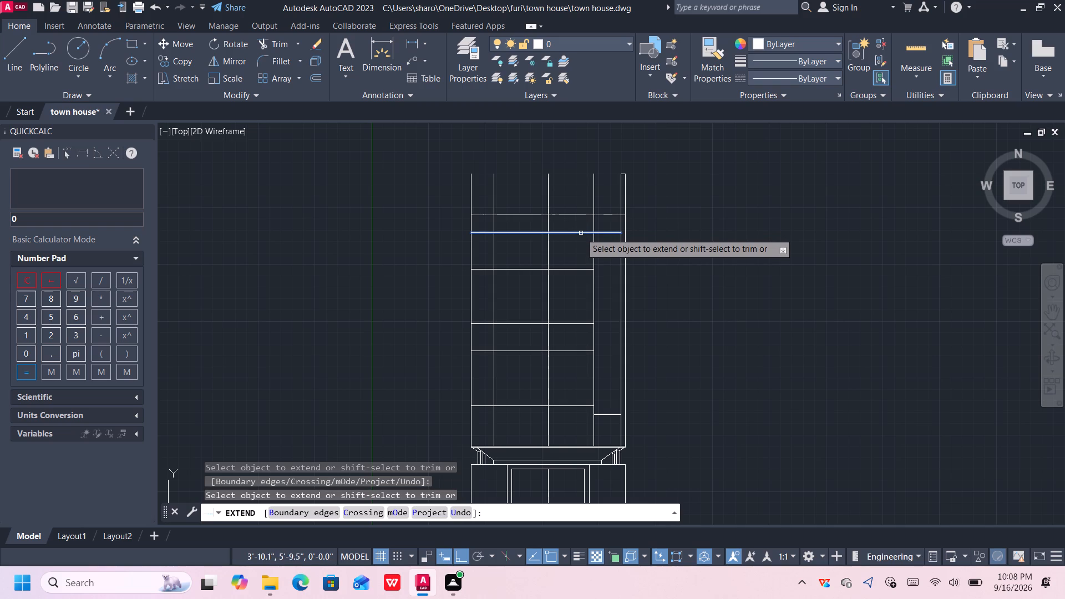
{"action": "left_click", "coordinate": [581, 233]}
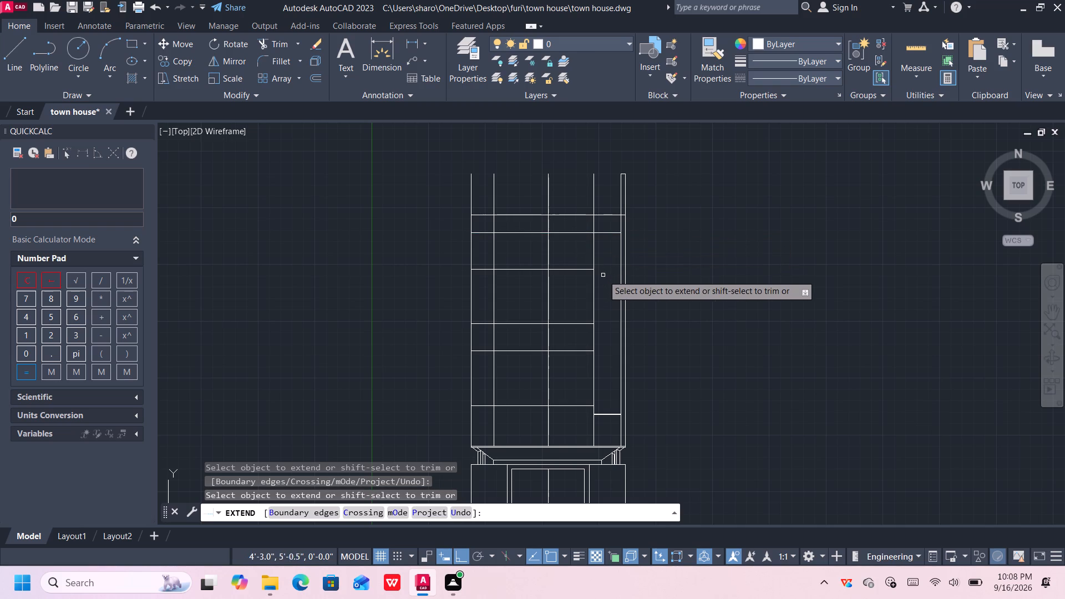
{"action": "middle_click_drag", "start_coordinate": [605, 278], "coordinate": [607, 262]}
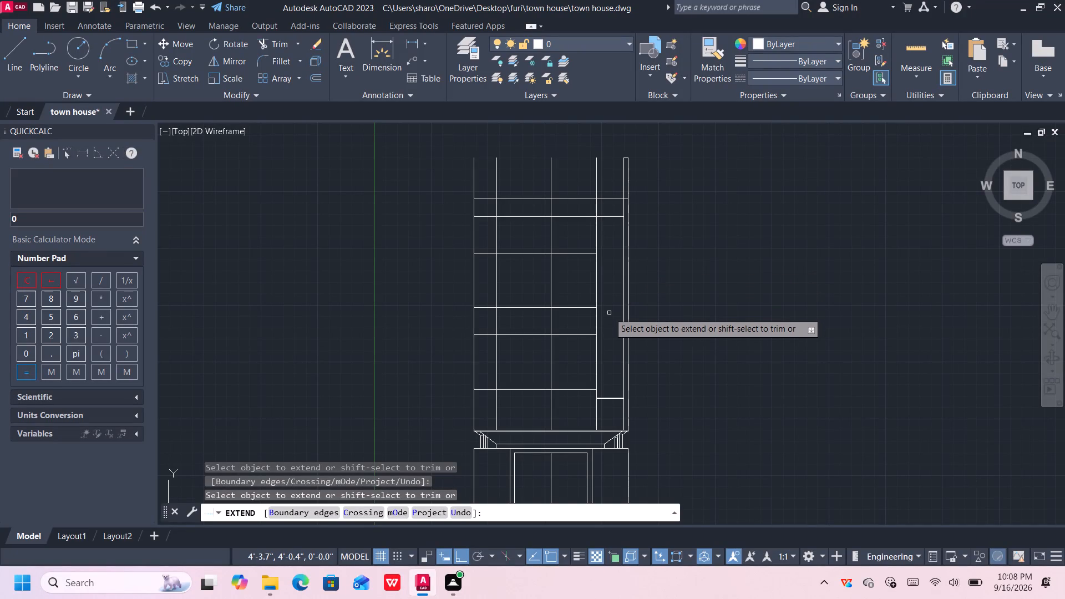
{"action": "middle_click_drag", "start_coordinate": [609, 310], "coordinate": [614, 307]}
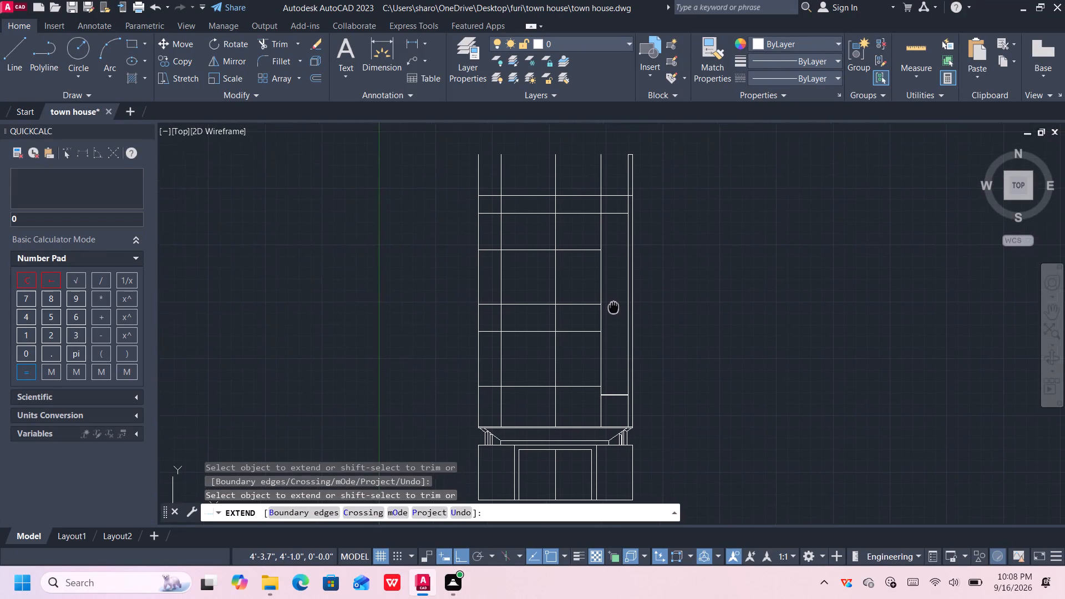
{"action": "middle_click_drag", "start_coordinate": [614, 307], "coordinate": [621, 317]}
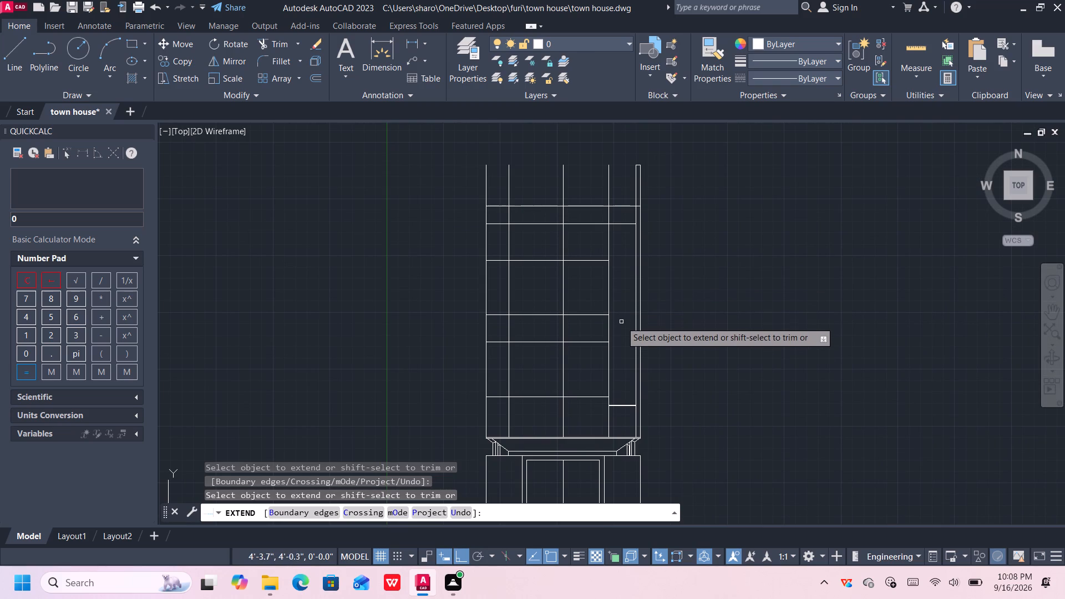
{"action": "middle_click_drag", "start_coordinate": [623, 333], "coordinate": [623, 319]}
{"action": "middle_click_drag", "start_coordinate": [620, 295], "coordinate": [622, 313]}
{"action": "key", "text": "Escape"}
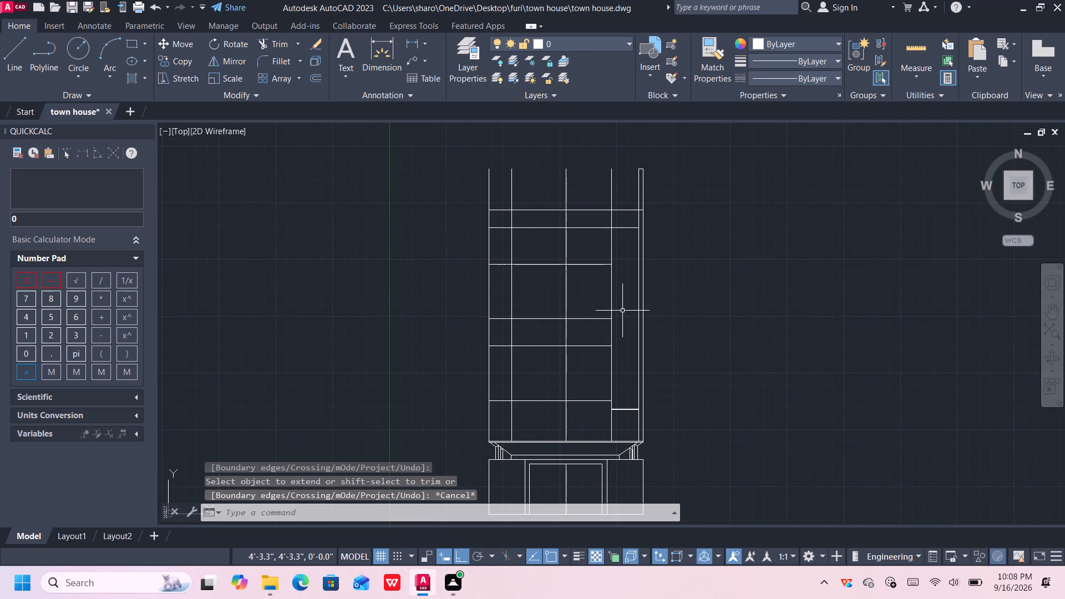
Trim all facade verticals above the topmost horizontal and remove the leftover cap of the thin right-hand strip.
{"action": "type", "text": "tr"}
{"action": "key", "text": "Return"}
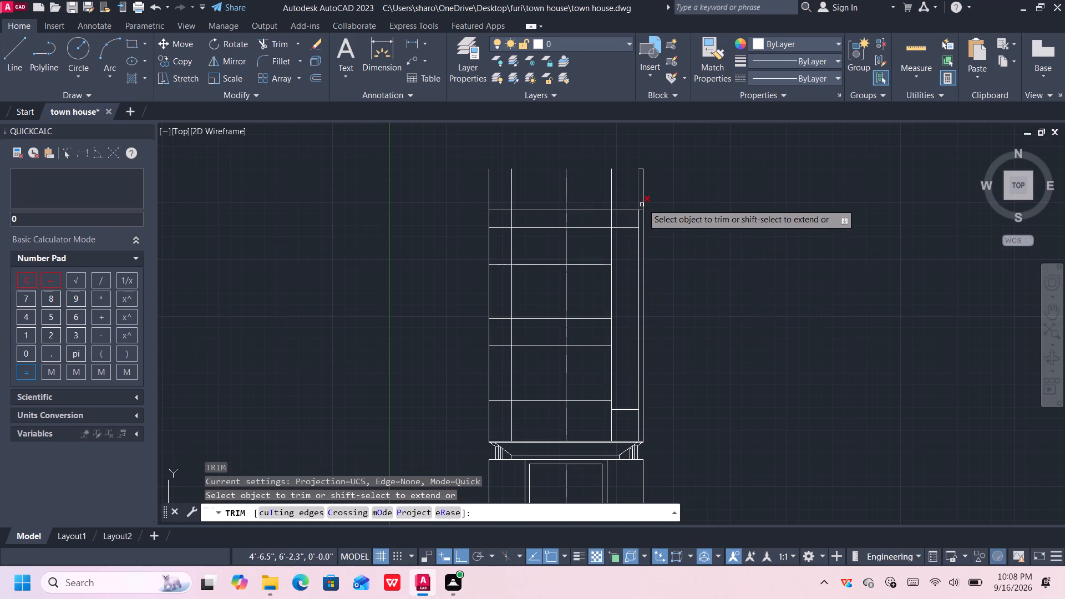
{"action": "left_click", "coordinate": [661, 187]}
{"action": "left_click", "coordinate": [469, 191]}
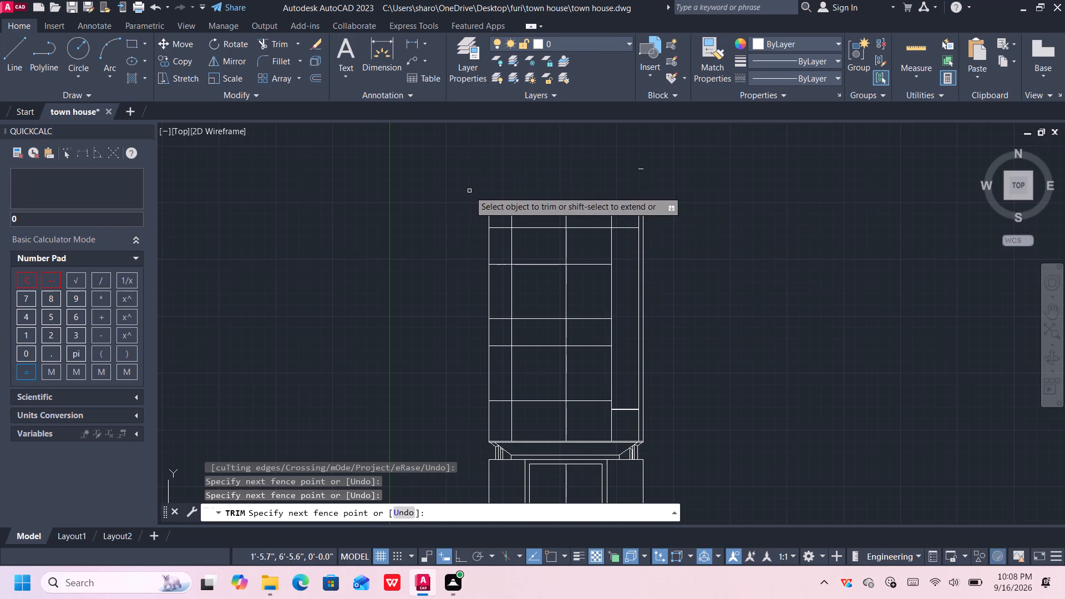
{"action": "left_click", "coordinate": [638, 168]}
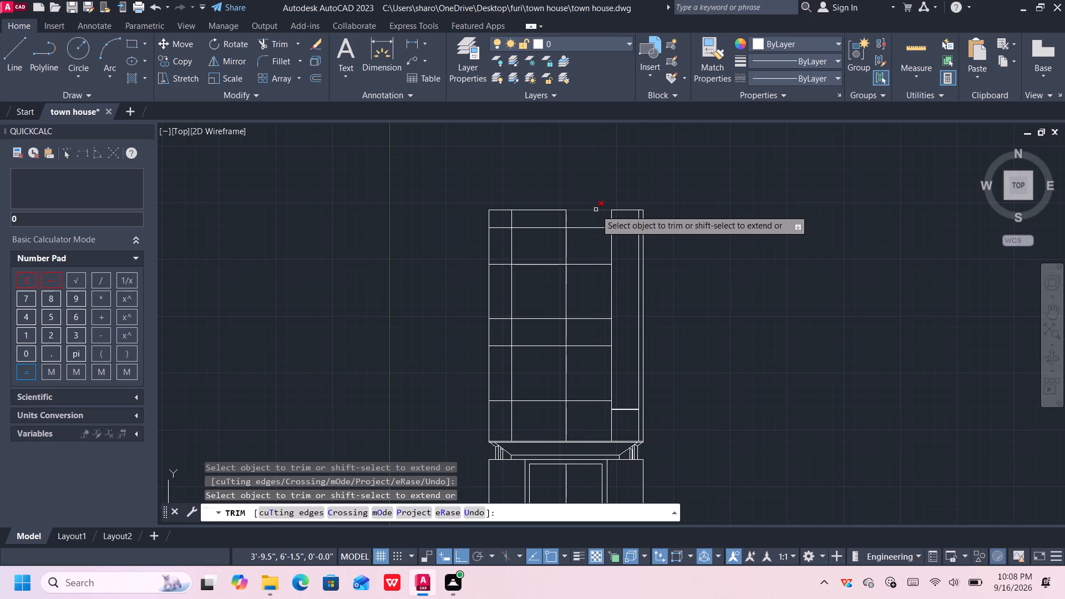
Trim away the topmost horizontal between the centre vertical and the thin right strip, plus the vertical stub beneath it, and end Trim.
{"action": "left_click", "coordinate": [596, 210]}
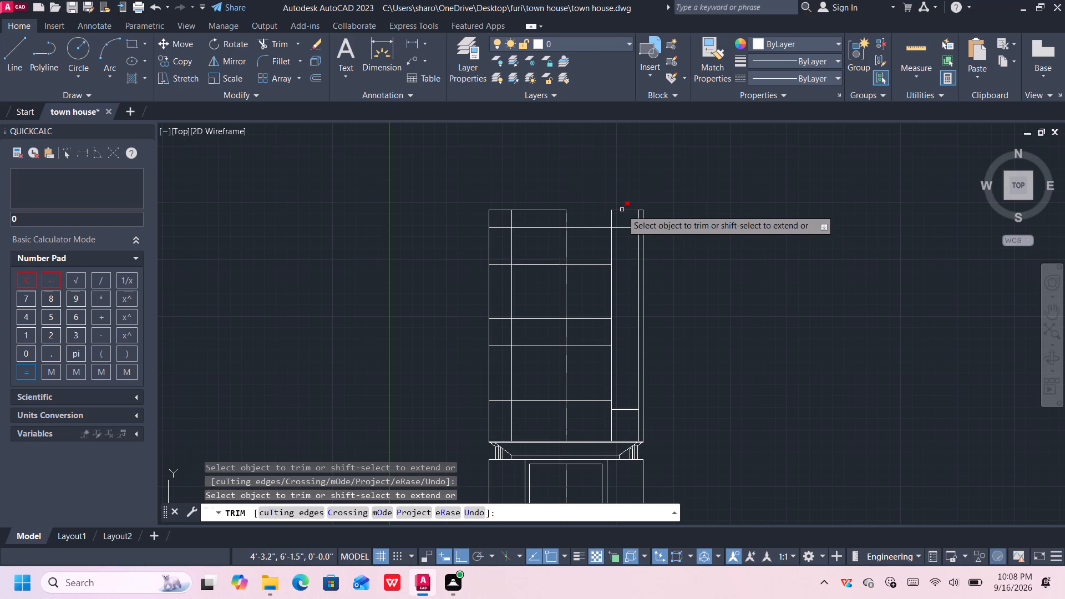
{"action": "left_click", "coordinate": [622, 210]}
{"action": "left_click", "coordinate": [610, 214]}
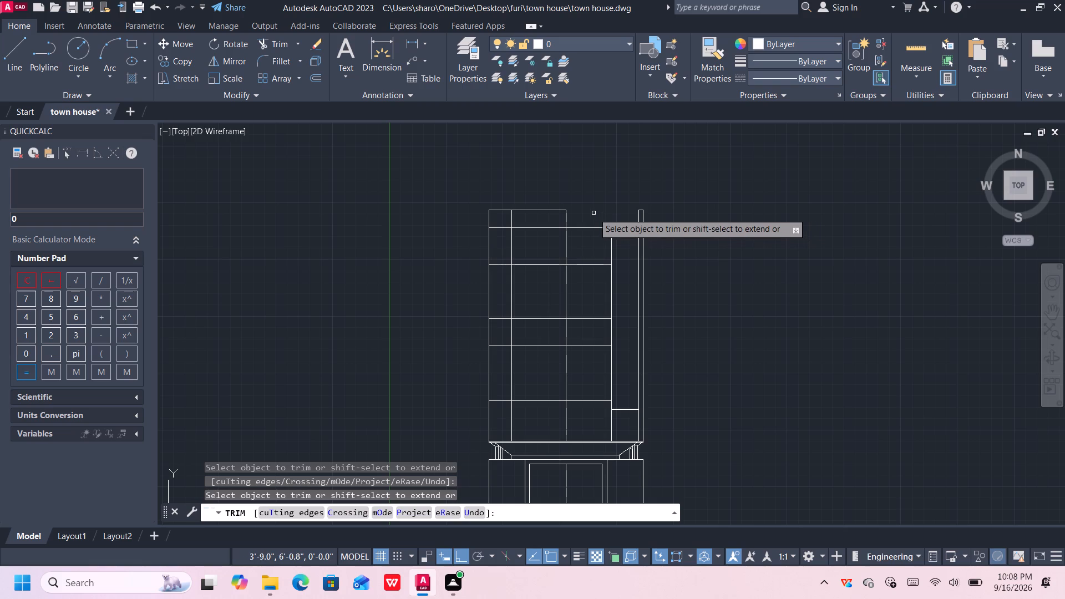
{"action": "middle_click_drag", "start_coordinate": [592, 213], "coordinate": [594, 204]}
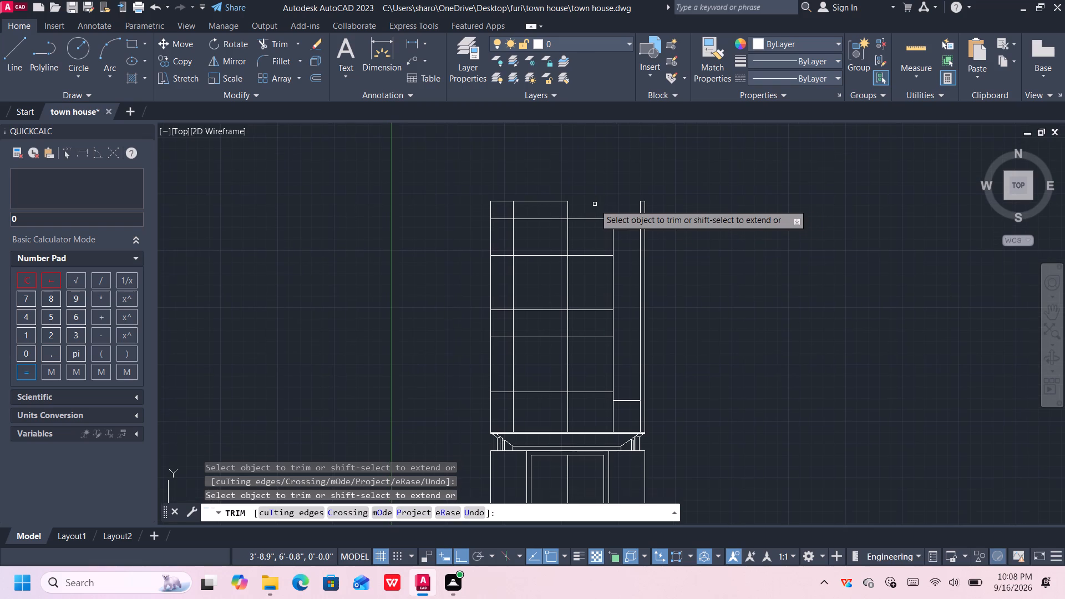
{"action": "key", "text": "Escape"}
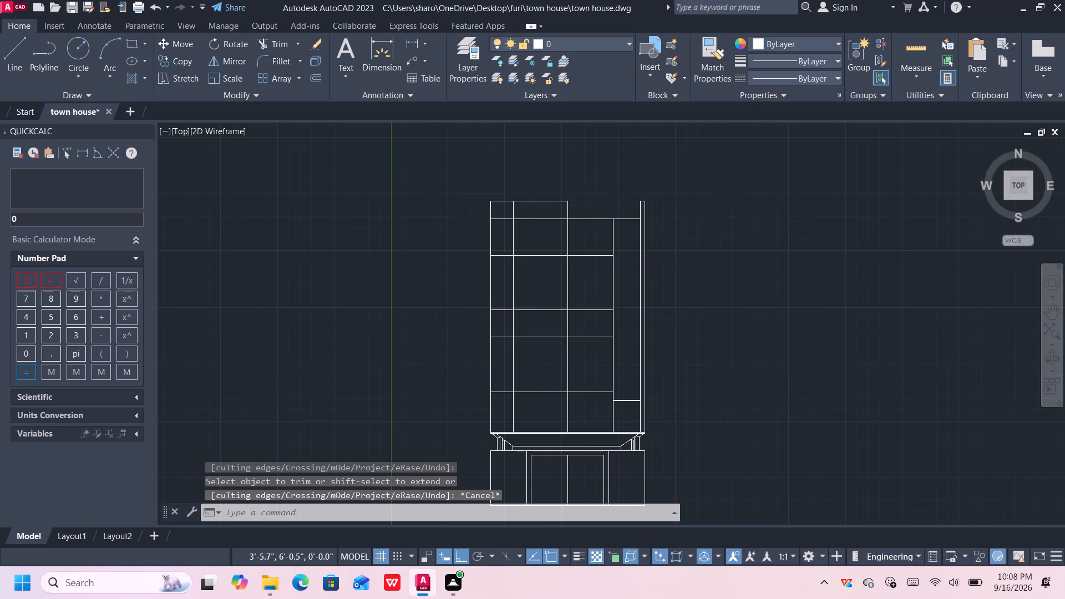
Measure the top row of the facade beside the centre vertical with Quick measure.
{"action": "scroll", "coordinate": [580, 205], "scroll_direction": "up", "scroll_amount": 1}
{"action": "middle_click_drag", "start_coordinate": [581, 206], "coordinate": [605, 227]}
{"action": "scroll", "coordinate": [591, 230], "scroll_direction": "up", "scroll_amount": 1}
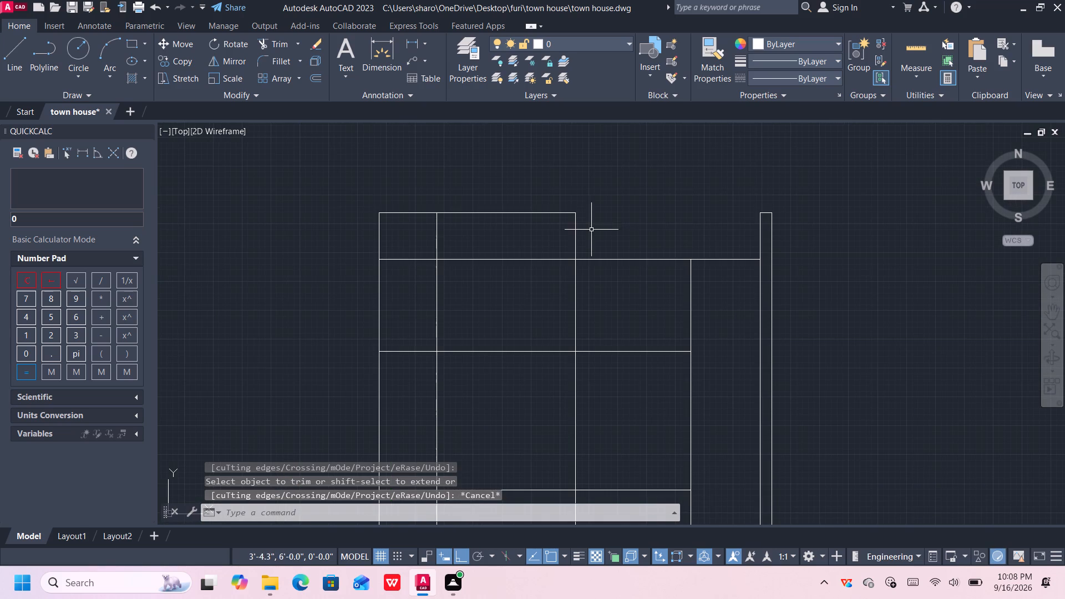
{"action": "left_click", "coordinate": [910, 52]}
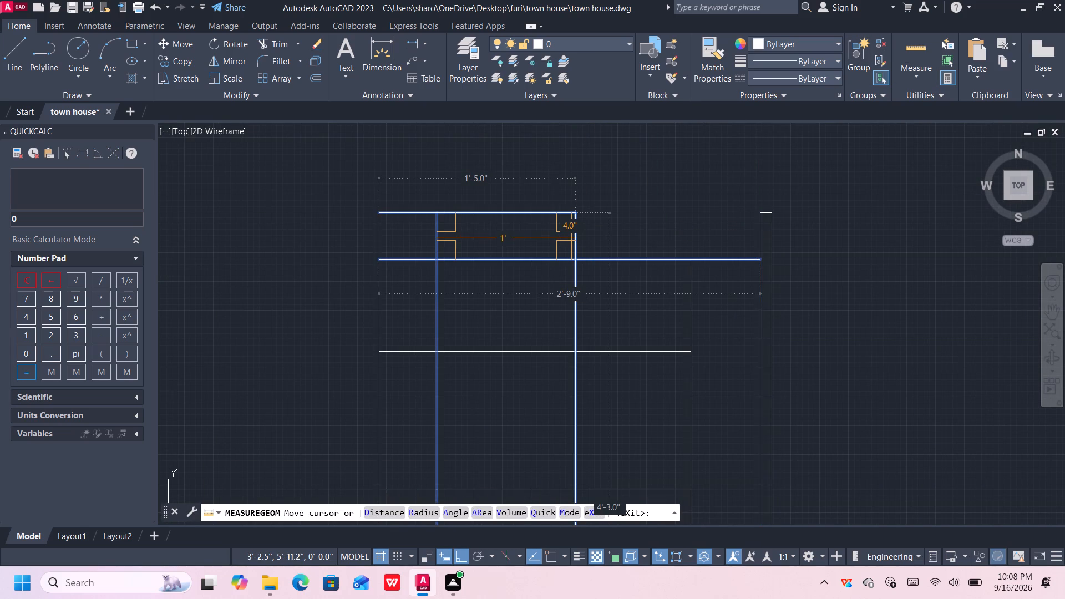
{"action": "key", "text": "Escape"}
Draw a 4" line leftward along the top edge from the raised block's upper right corner.
{"action": "key", "text": "l"}
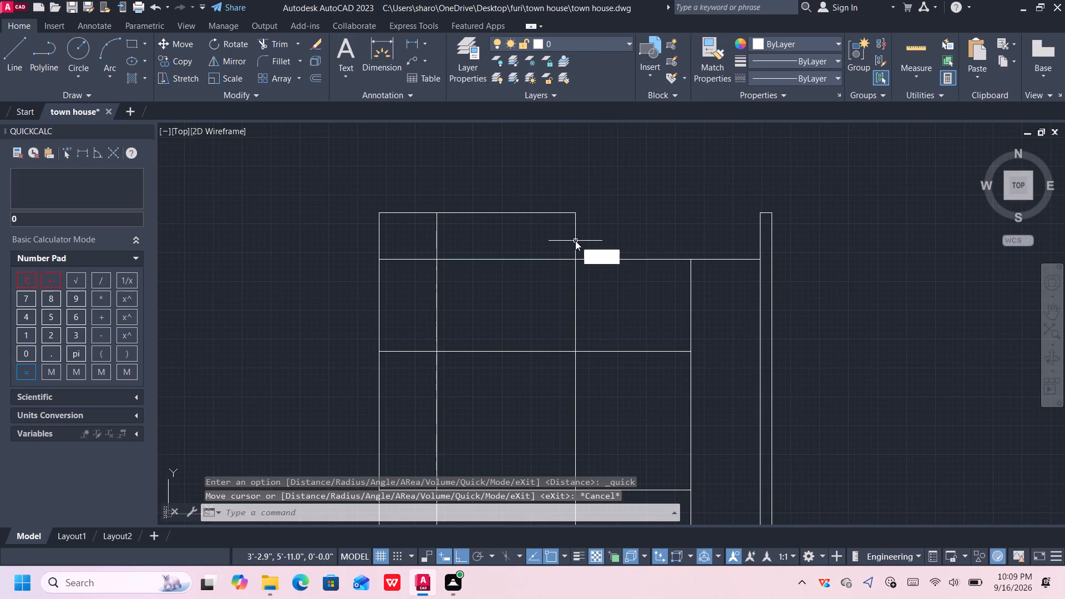
{"action": "key", "text": "Return"}
{"action": "left_click", "coordinate": [577, 215]}
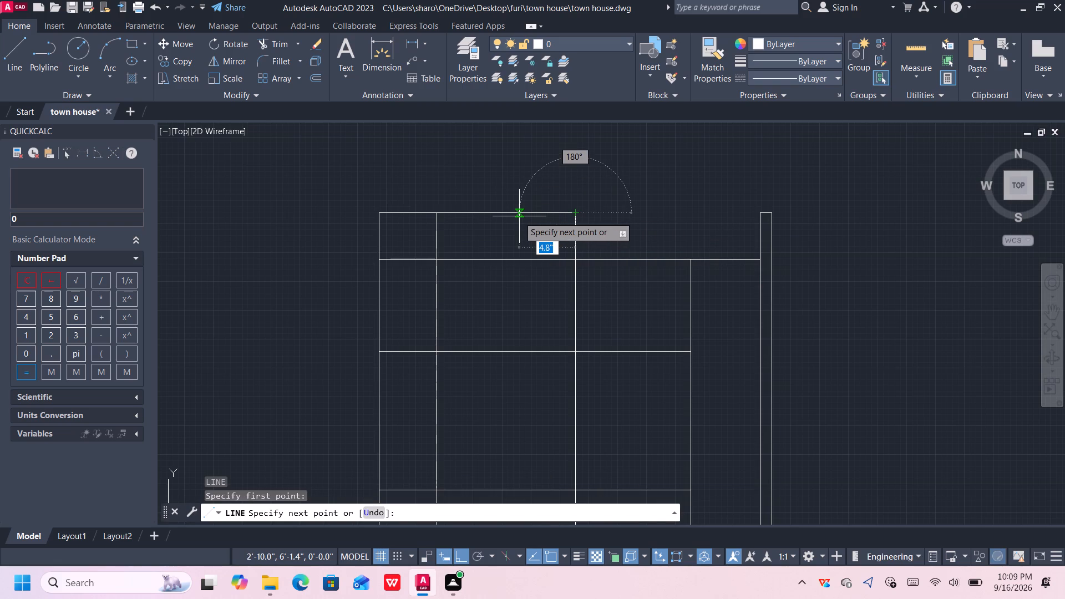
{"action": "key", "text": "4"}
{"action": "key", "text": "shift+quotedbl"}
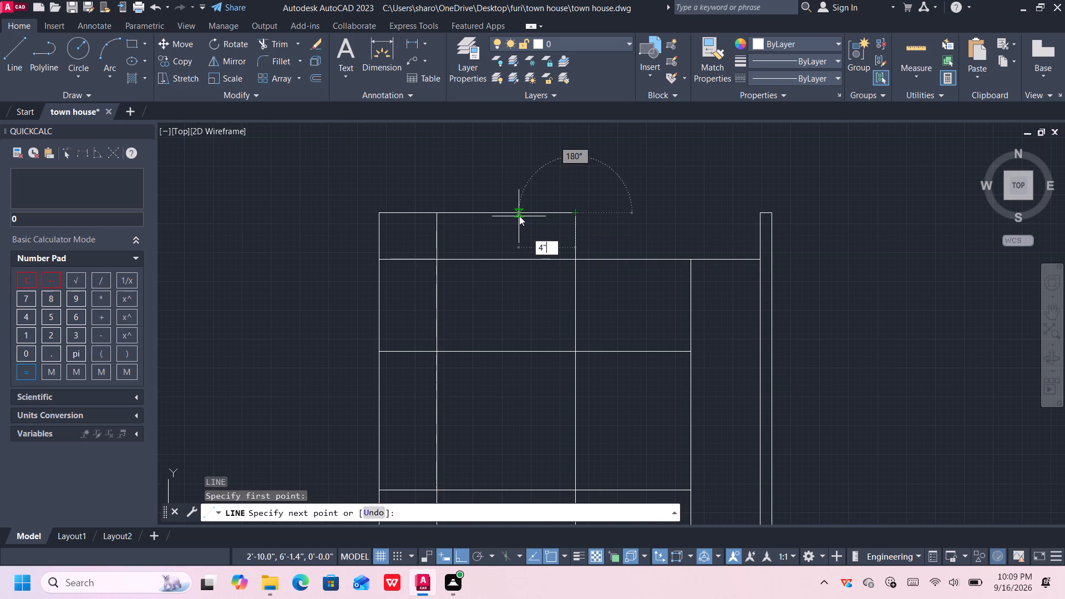
{"action": "key", "text": "Return"}
{"action": "key", "text": "Escape"}
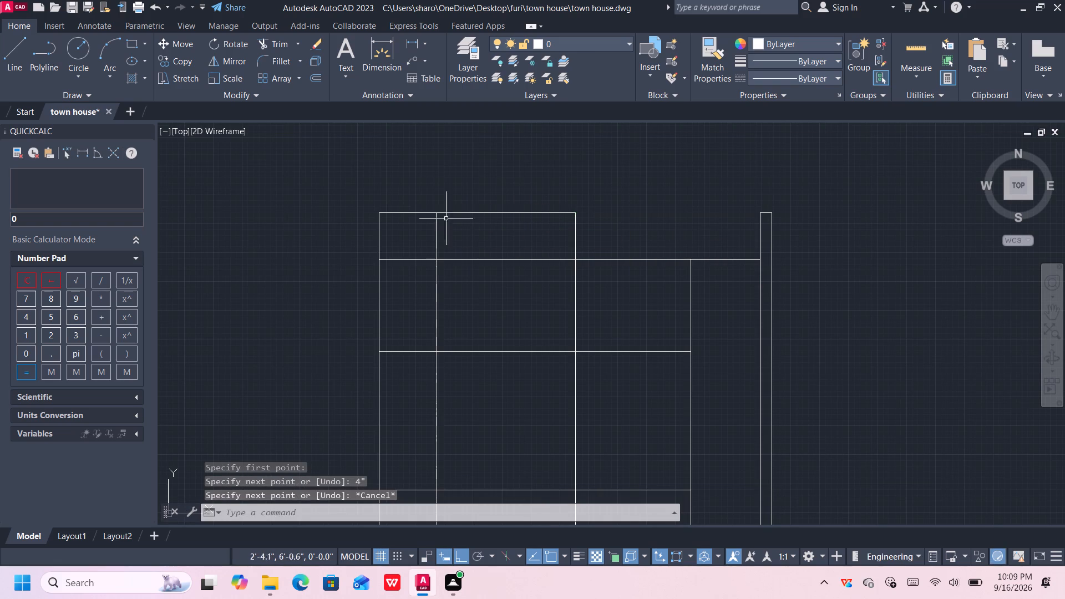
Draw a 4" radius arc from the centre vertical's junction with the second-highest horizontal to the 4" line's left end.
{"action": "left_click", "coordinate": [113, 74]}
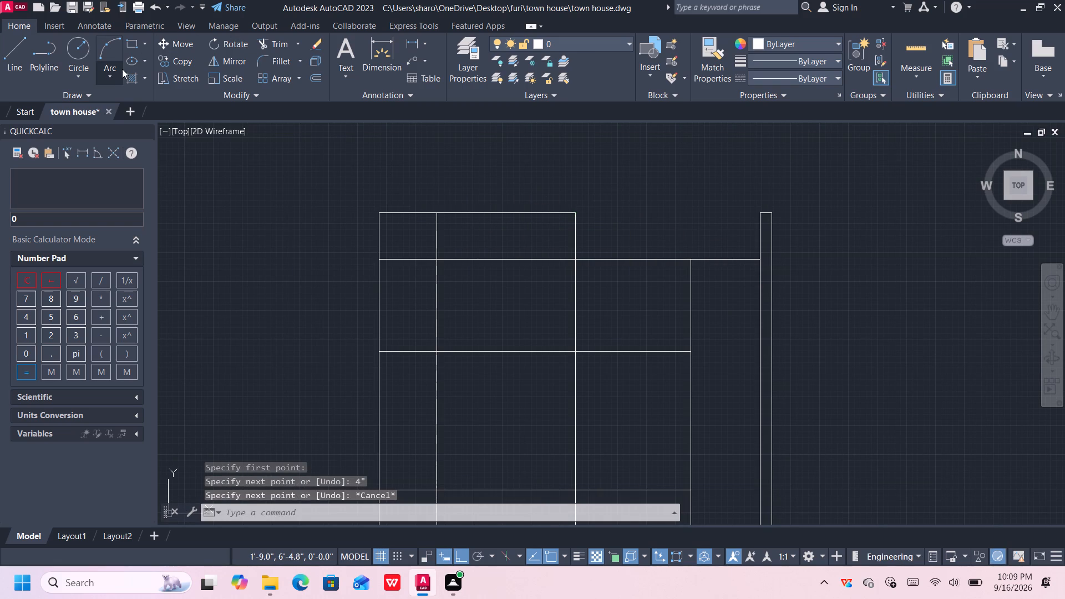
{"action": "left_click", "coordinate": [131, 267]}
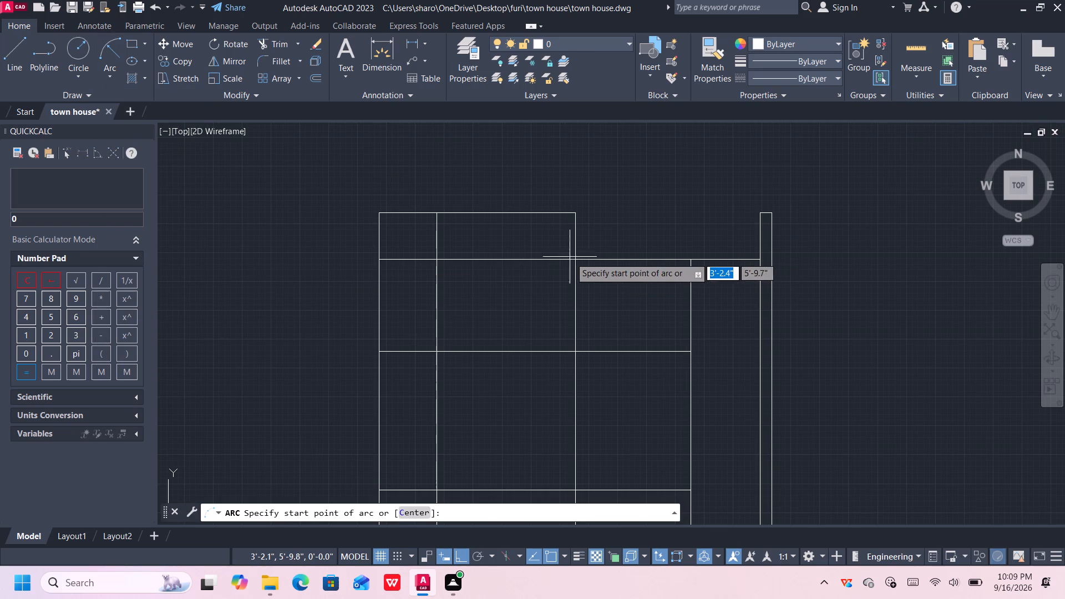
{"action": "left_click", "coordinate": [575, 261]}
{"action": "left_click", "coordinate": [527, 212]}
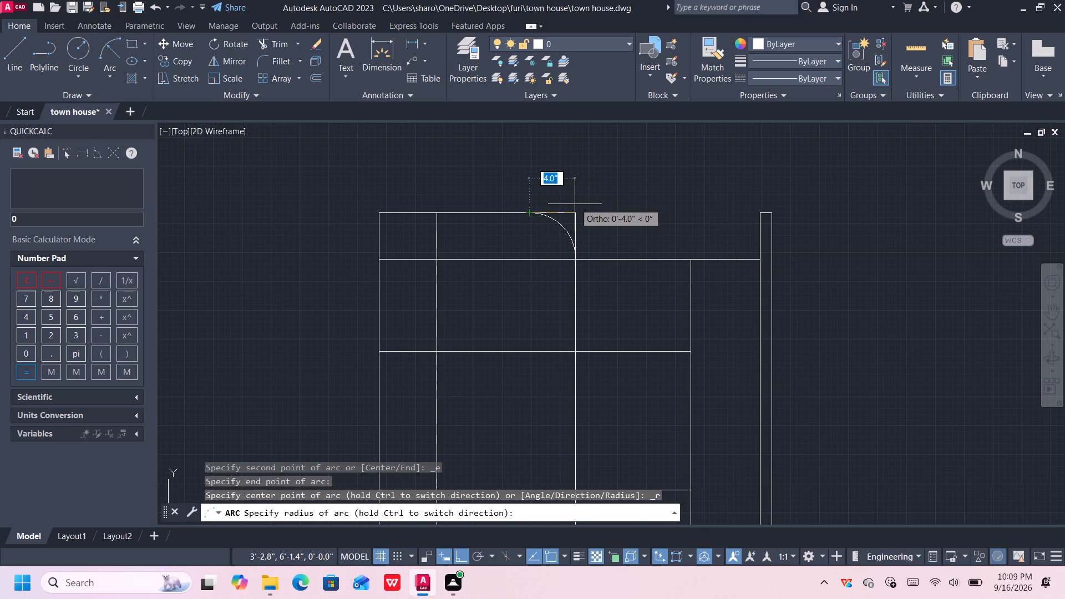
{"action": "left_click", "coordinate": [574, 212]}
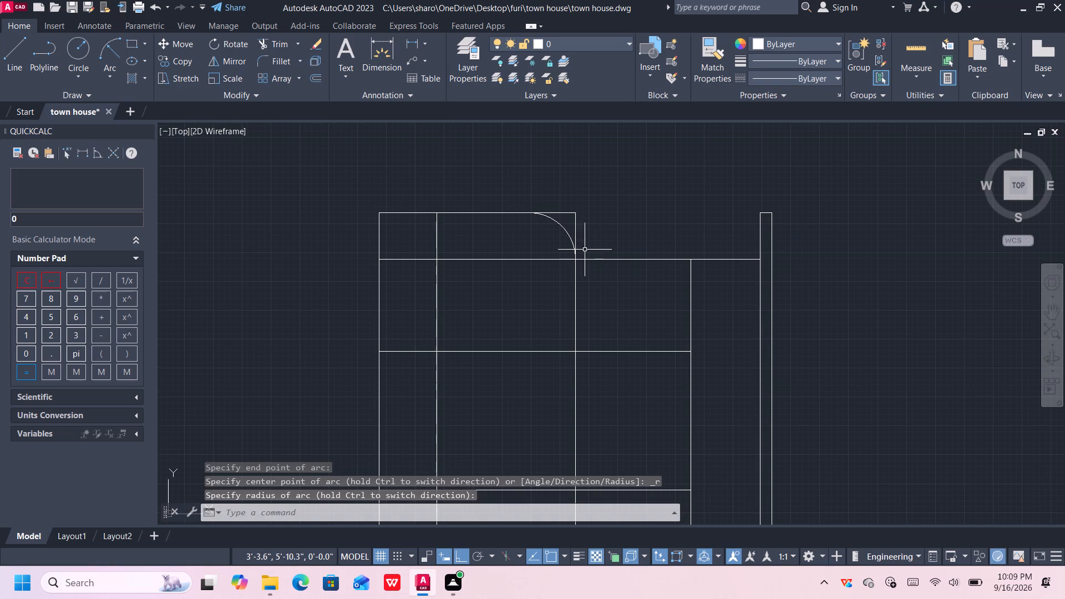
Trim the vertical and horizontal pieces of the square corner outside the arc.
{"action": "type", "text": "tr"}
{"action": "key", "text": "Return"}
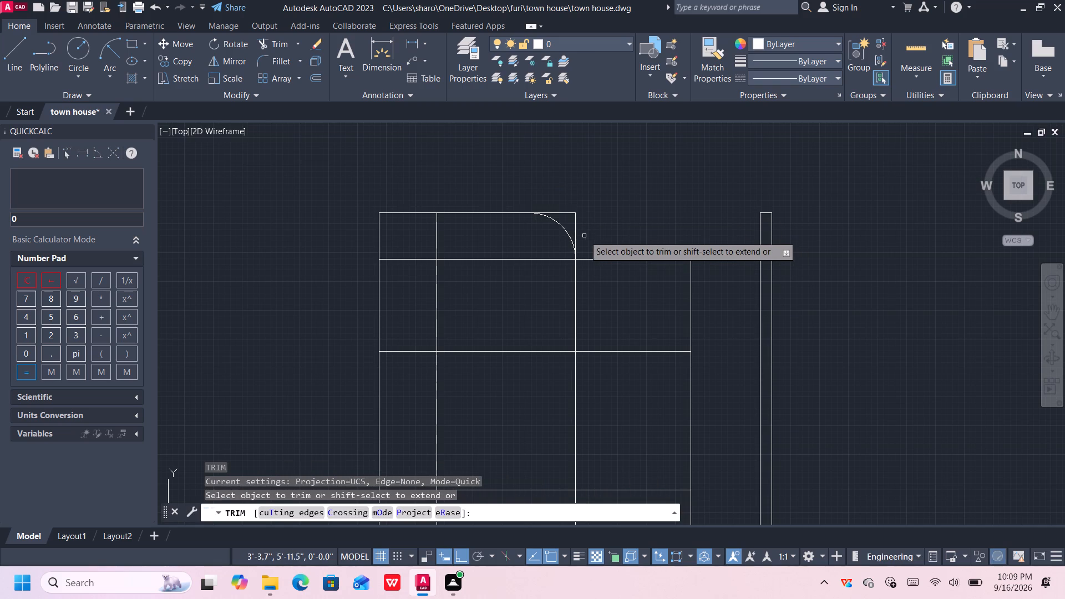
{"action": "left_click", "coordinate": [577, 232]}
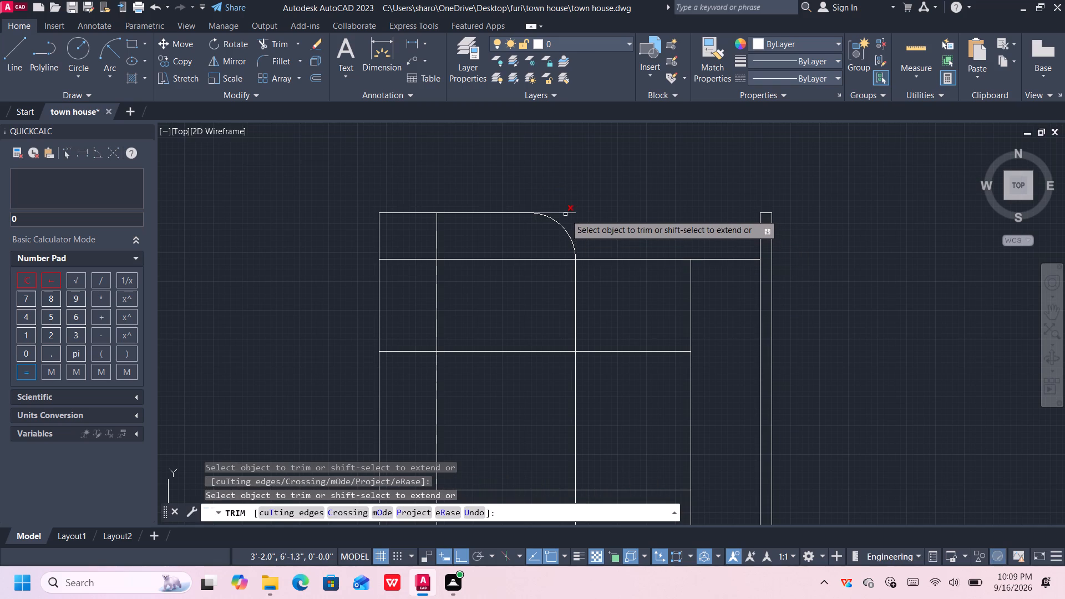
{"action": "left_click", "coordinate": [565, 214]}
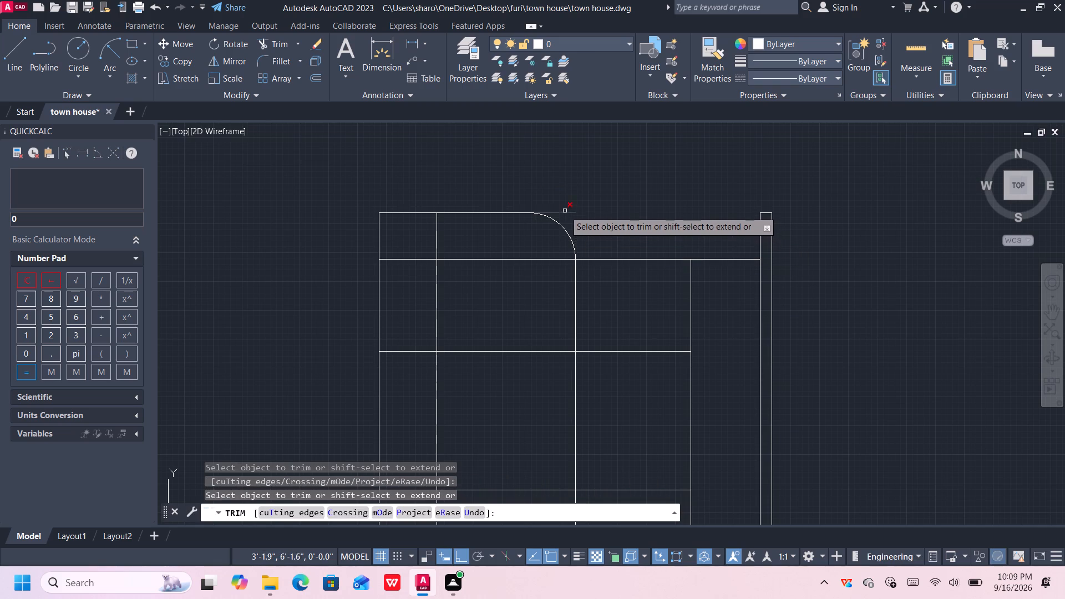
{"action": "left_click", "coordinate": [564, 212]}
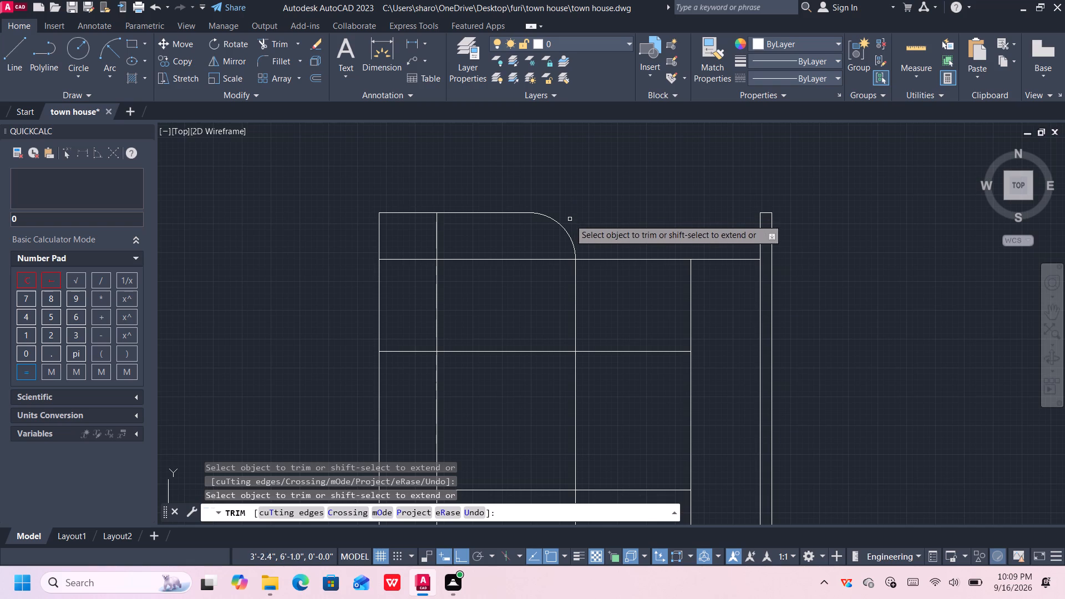
Examine the rounded top corner in relation to the whole facade.
{"action": "middle_click_drag", "start_coordinate": [586, 231], "coordinate": [585, 193]}
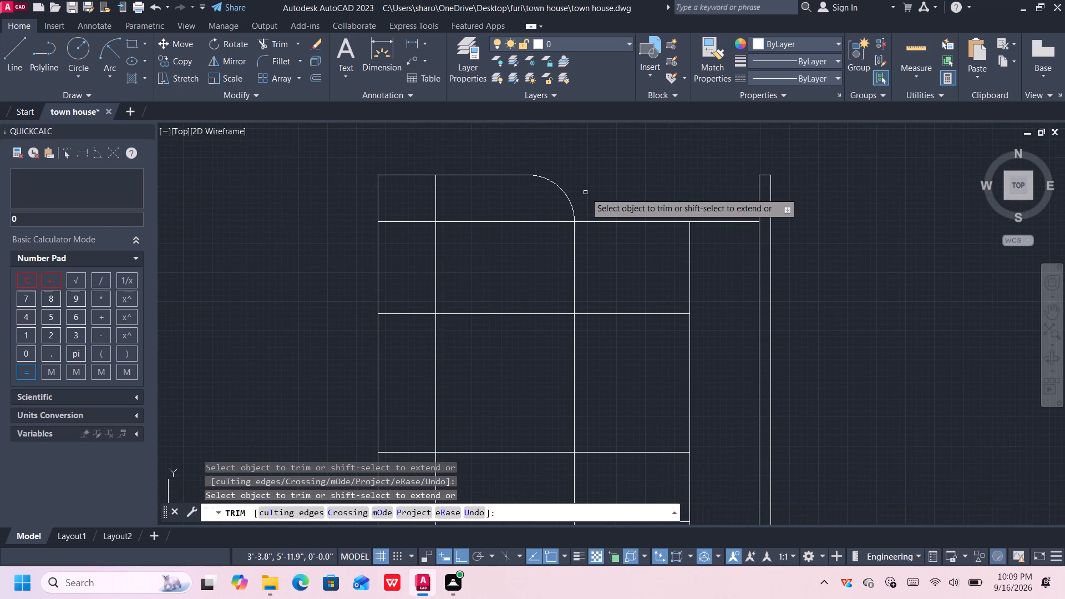
{"action": "scroll", "coordinate": [595, 185], "scroll_direction": "down", "scroll_amount": 2}
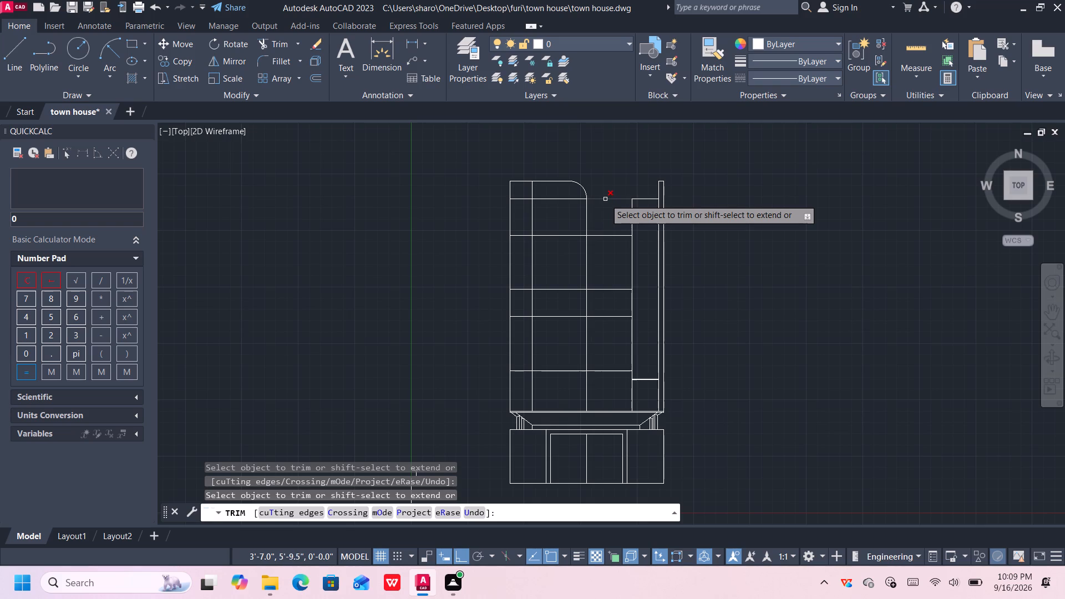
{"action": "middle_click_drag", "start_coordinate": [605, 172], "coordinate": [607, 207]}
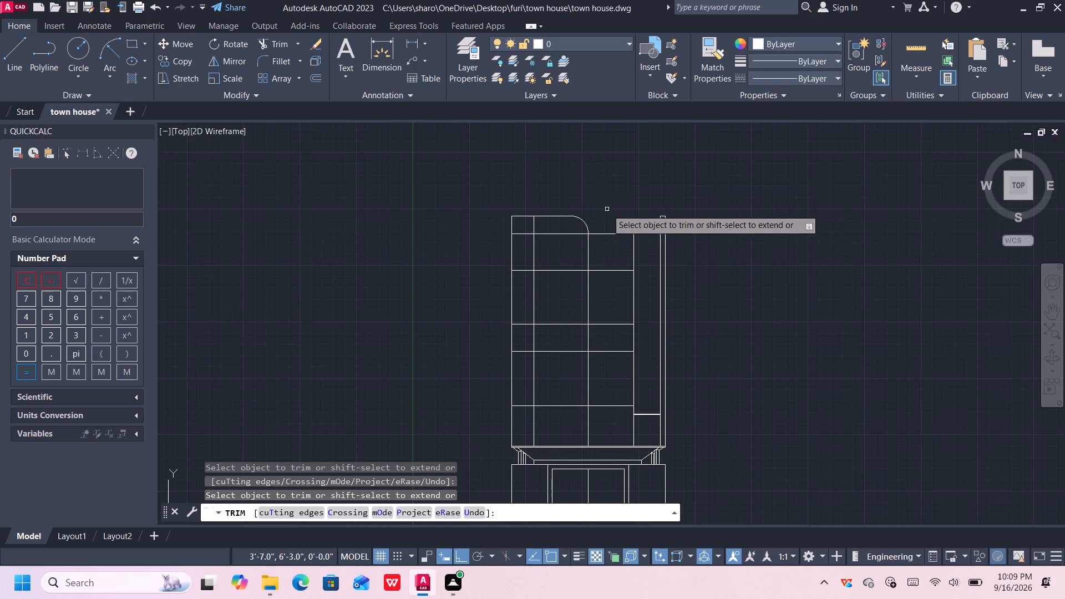
{"action": "scroll", "coordinate": [596, 216], "scroll_direction": "up", "scroll_amount": 1}
{"action": "scroll", "coordinate": [596, 219], "scroll_direction": "down", "scroll_amount": 1}
{"action": "middle_click_drag", "start_coordinate": [600, 211], "coordinate": [593, 187]}
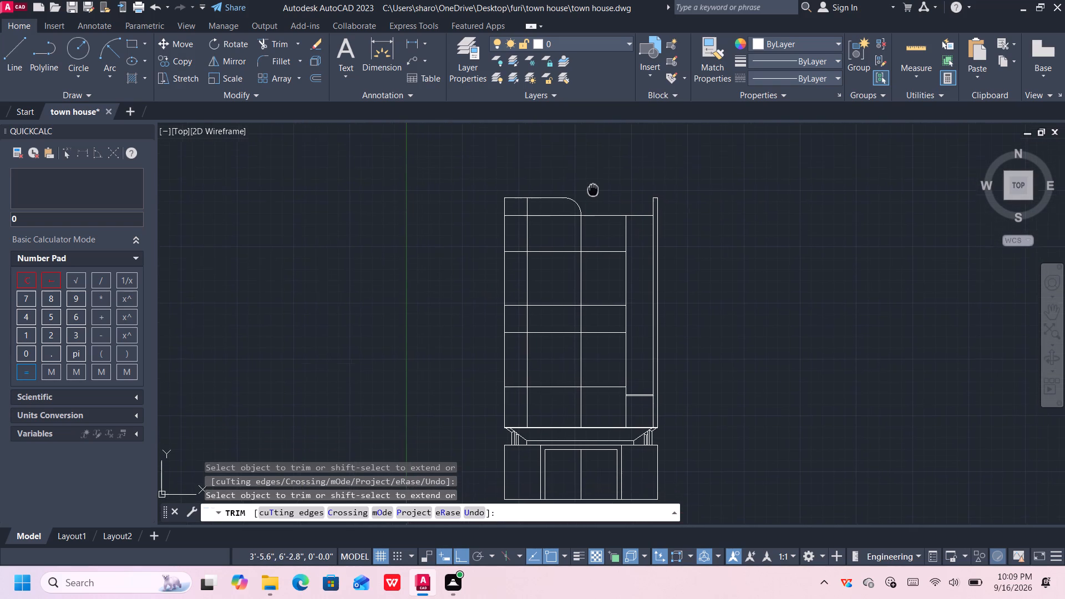
{"action": "middle_click_drag", "start_coordinate": [593, 187], "coordinate": [593, 185]}
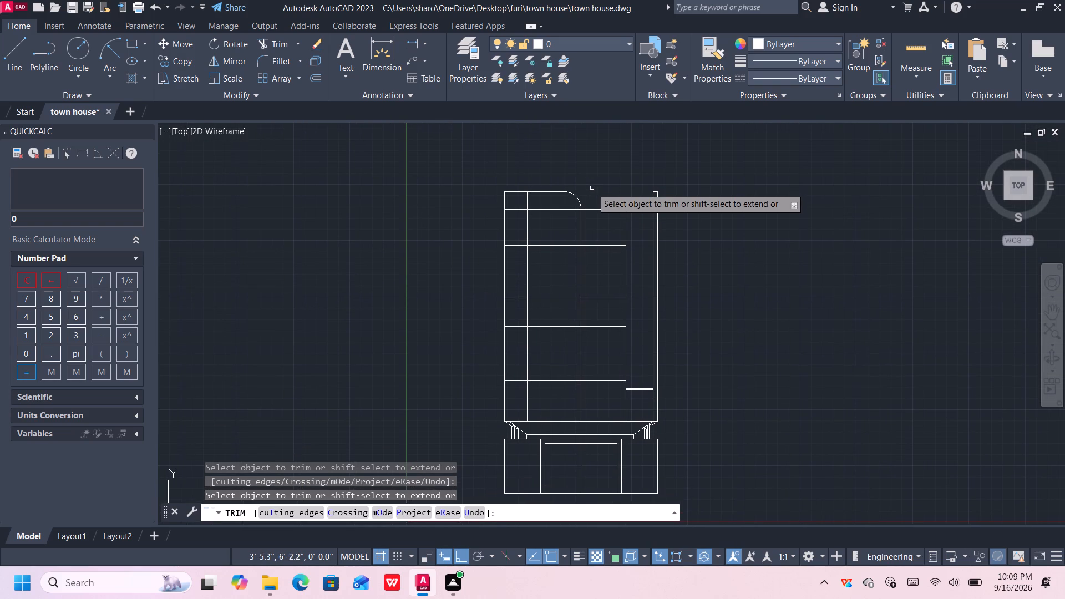
{"action": "middle_click_drag", "start_coordinate": [592, 188], "coordinate": [597, 211]}
{"action": "scroll", "coordinate": [597, 211], "scroll_direction": "up", "scroll_amount": 2}
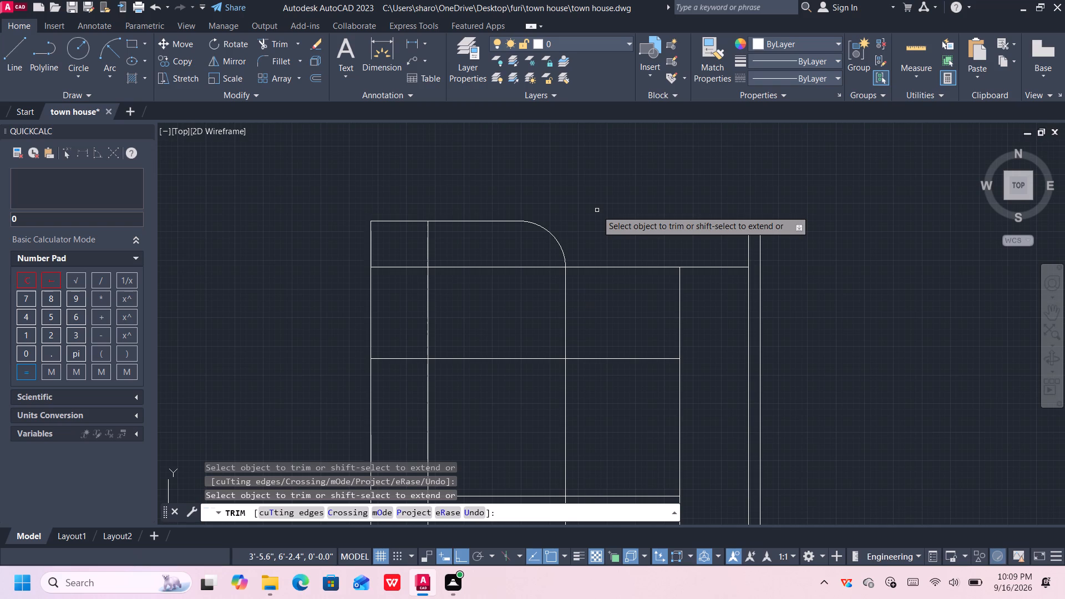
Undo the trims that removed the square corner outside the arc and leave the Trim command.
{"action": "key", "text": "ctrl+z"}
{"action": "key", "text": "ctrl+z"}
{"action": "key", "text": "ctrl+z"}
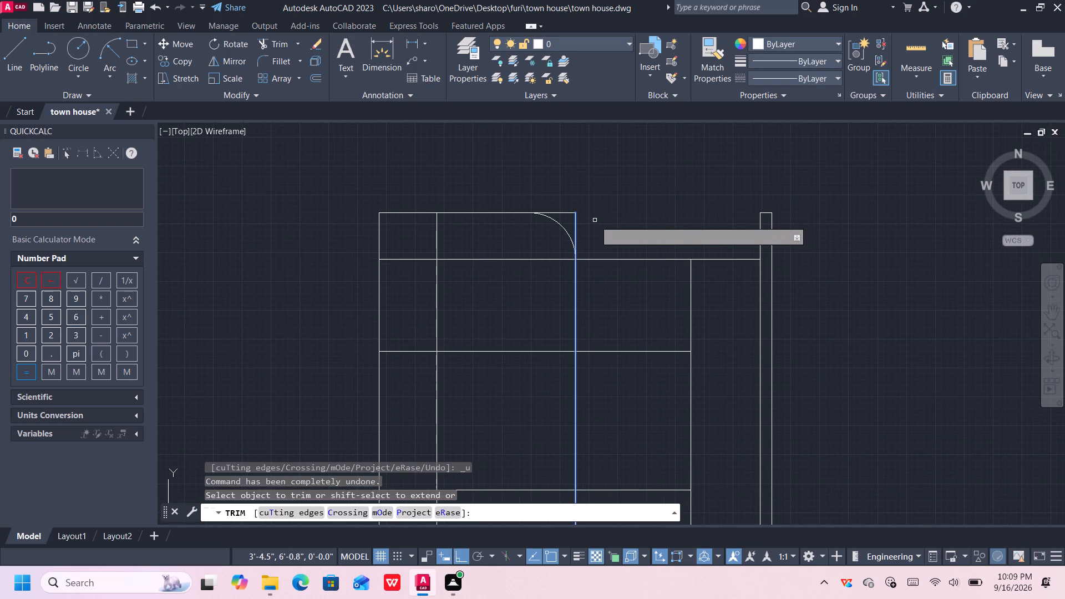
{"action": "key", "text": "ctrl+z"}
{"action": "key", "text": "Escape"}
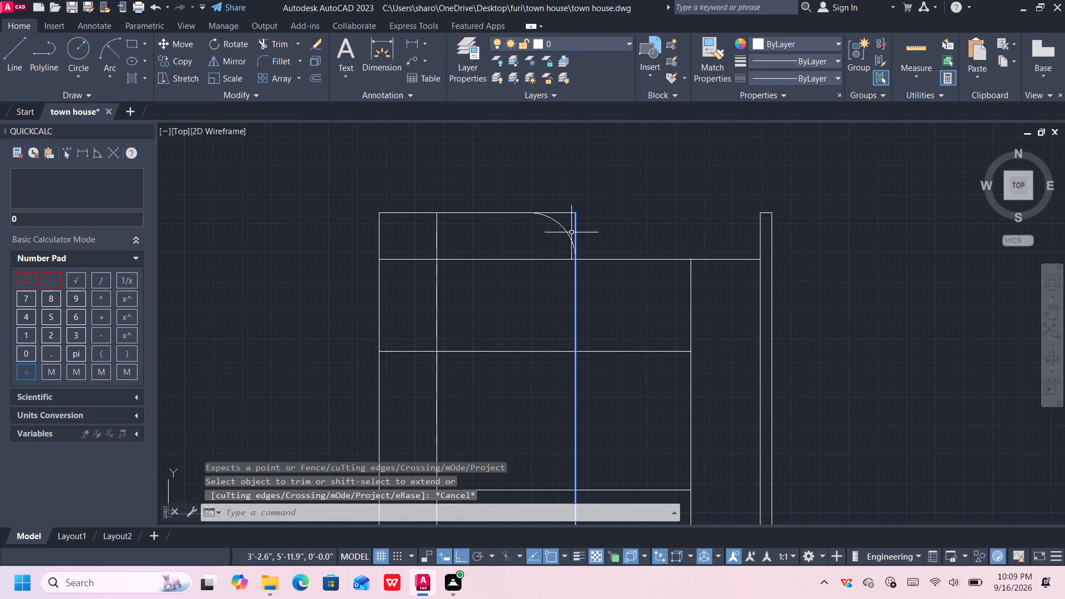
Erase the 4" radius arc at the square top corner of the facade.
{"action": "left_click", "coordinate": [568, 232]}
{"action": "key", "text": "Delete"}
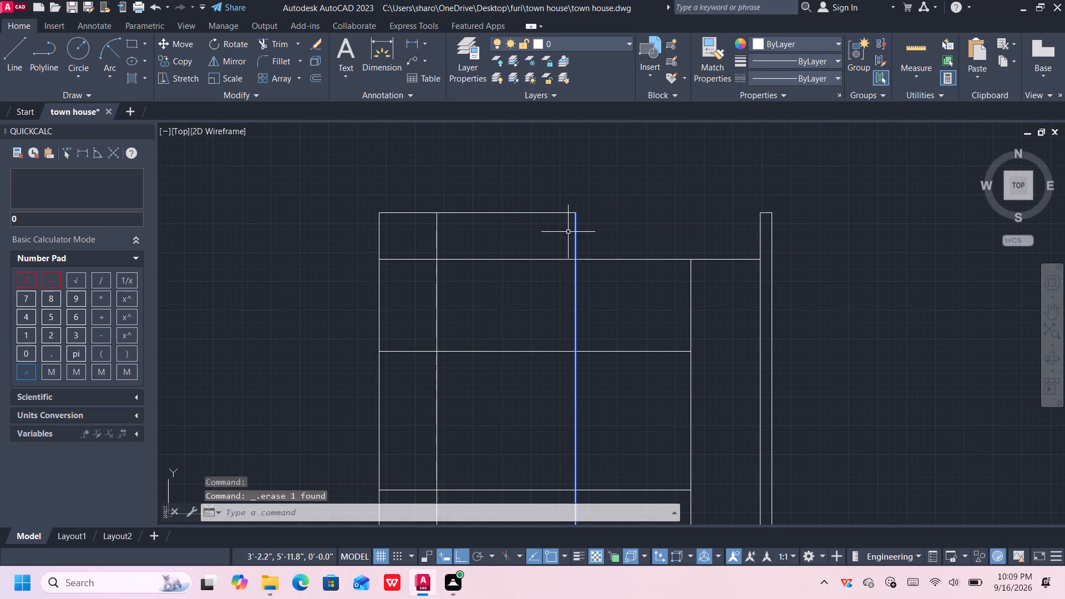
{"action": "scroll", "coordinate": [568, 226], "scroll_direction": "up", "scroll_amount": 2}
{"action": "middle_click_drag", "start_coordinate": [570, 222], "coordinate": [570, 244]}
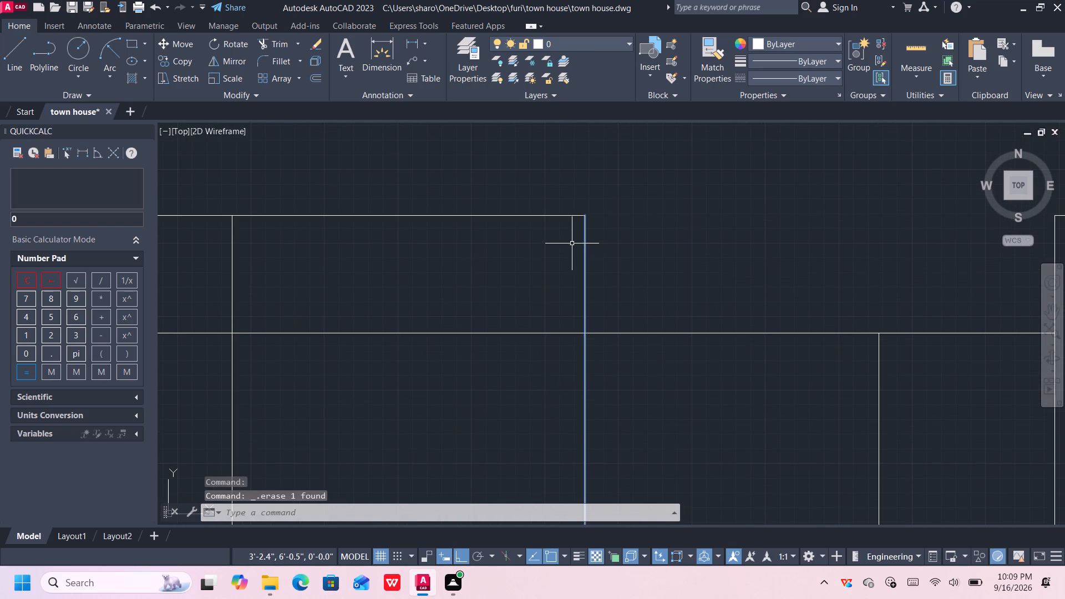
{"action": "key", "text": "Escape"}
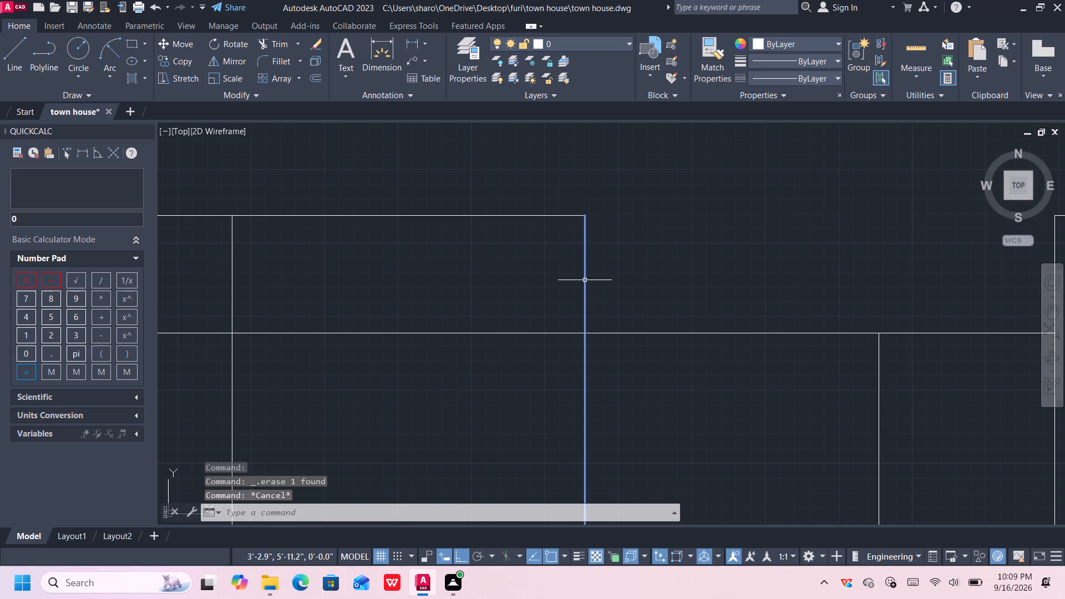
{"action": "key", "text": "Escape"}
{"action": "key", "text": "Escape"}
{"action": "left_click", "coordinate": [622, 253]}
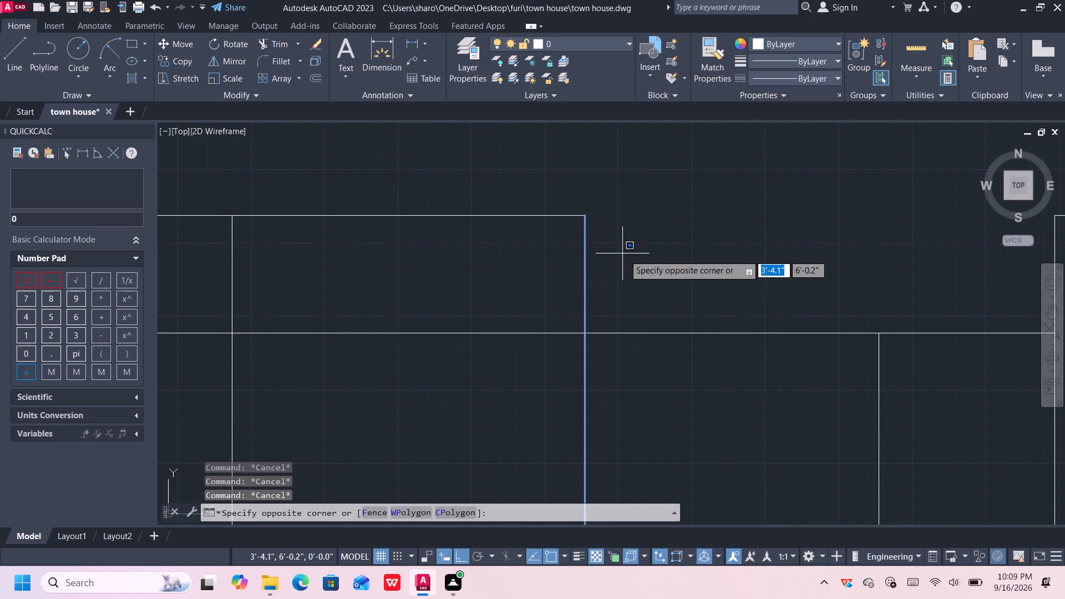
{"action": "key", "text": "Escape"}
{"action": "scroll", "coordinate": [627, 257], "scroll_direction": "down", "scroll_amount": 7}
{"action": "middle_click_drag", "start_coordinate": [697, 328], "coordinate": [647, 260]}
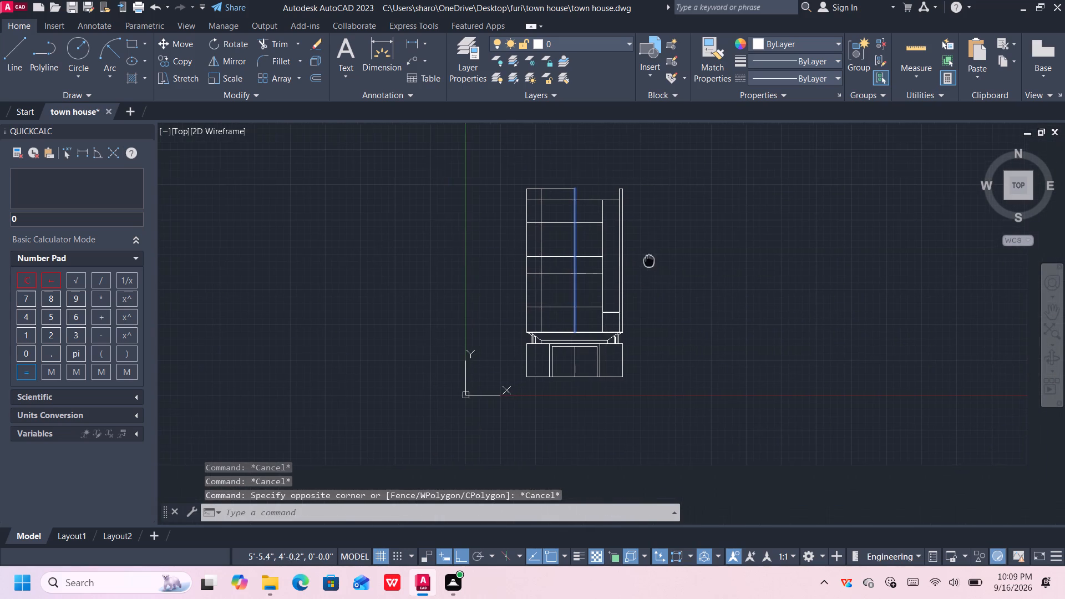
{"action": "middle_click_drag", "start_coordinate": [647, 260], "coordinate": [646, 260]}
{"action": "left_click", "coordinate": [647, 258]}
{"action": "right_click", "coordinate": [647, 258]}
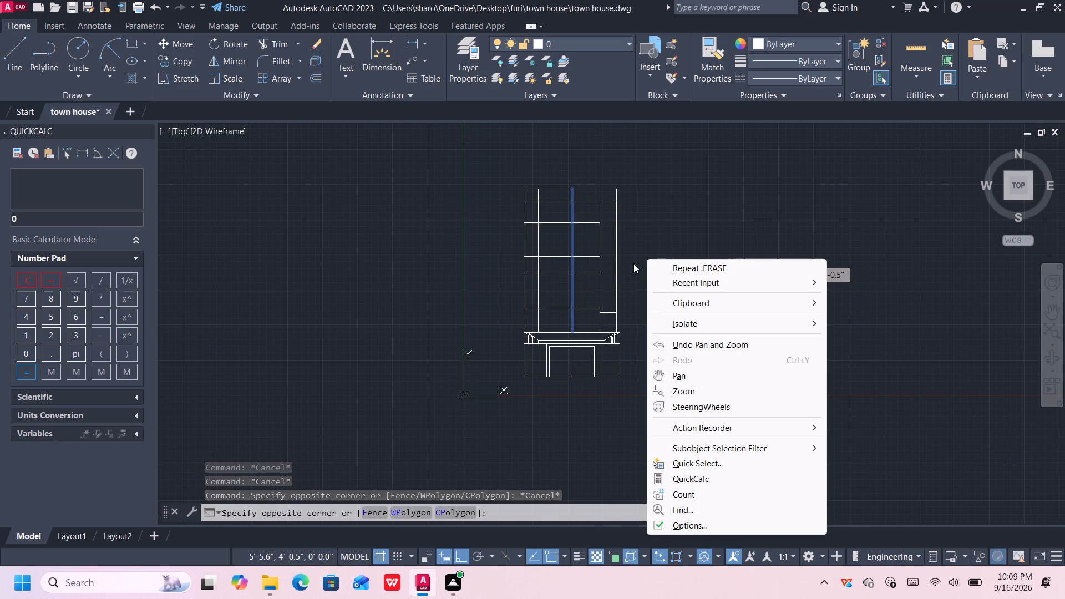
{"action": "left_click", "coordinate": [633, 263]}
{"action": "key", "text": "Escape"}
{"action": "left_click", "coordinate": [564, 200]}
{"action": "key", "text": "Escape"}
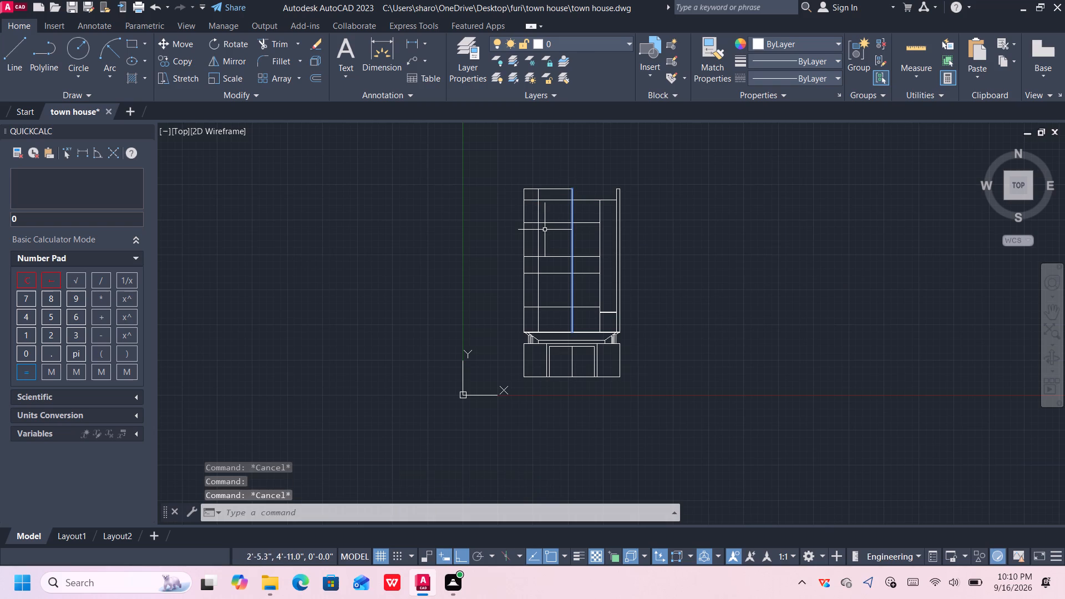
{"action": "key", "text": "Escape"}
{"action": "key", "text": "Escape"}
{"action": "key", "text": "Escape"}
Draw a 2" vertical line down from the facade's square top corner along the centre vertical.
{"action": "scroll", "coordinate": [576, 238], "scroll_direction": "up", "scroll_amount": 3}
{"action": "middle_click_drag", "start_coordinate": [574, 200], "coordinate": [566, 380]}
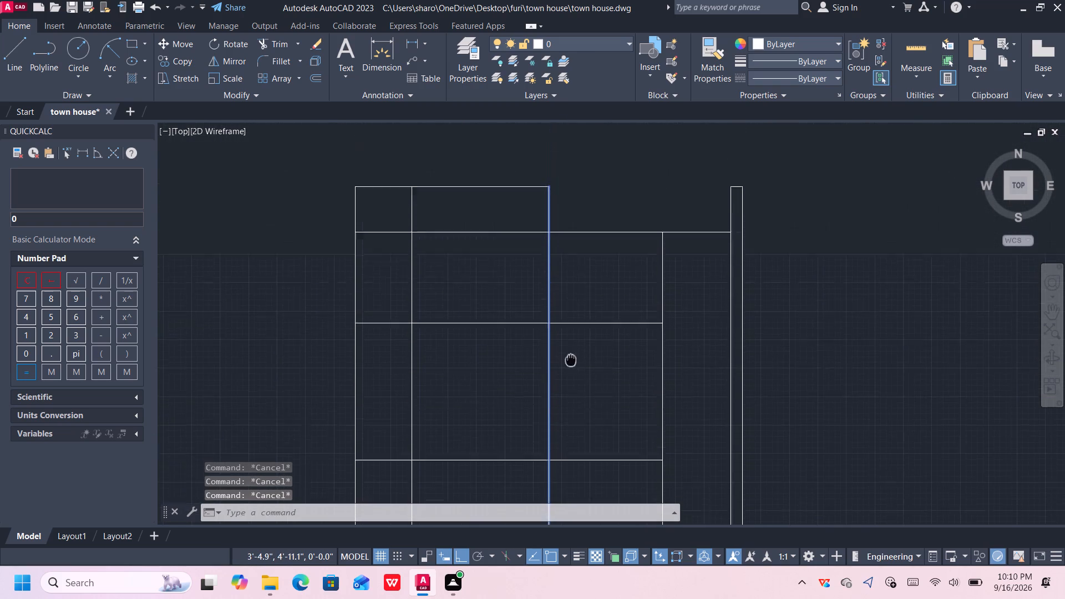
{"action": "middle_click_drag", "start_coordinate": [566, 380], "coordinate": [566, 403]}
{"action": "key", "text": "l"}
{"action": "key", "text": "Return"}
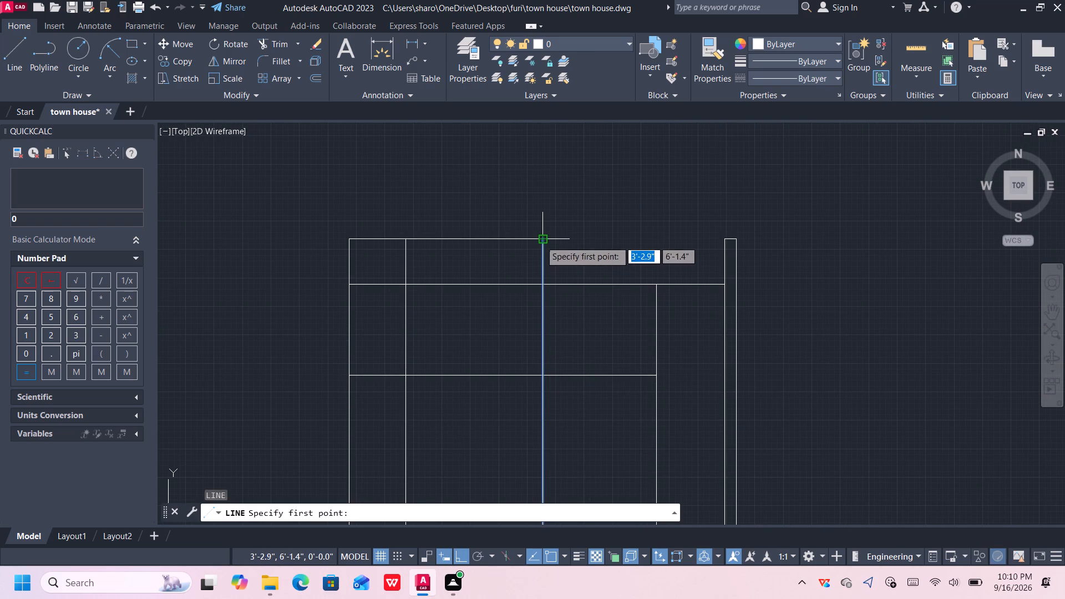
{"action": "left_click", "coordinate": [540, 241]}
{"action": "type", "text": "2\""}
{"action": "key", "text": "Return"}
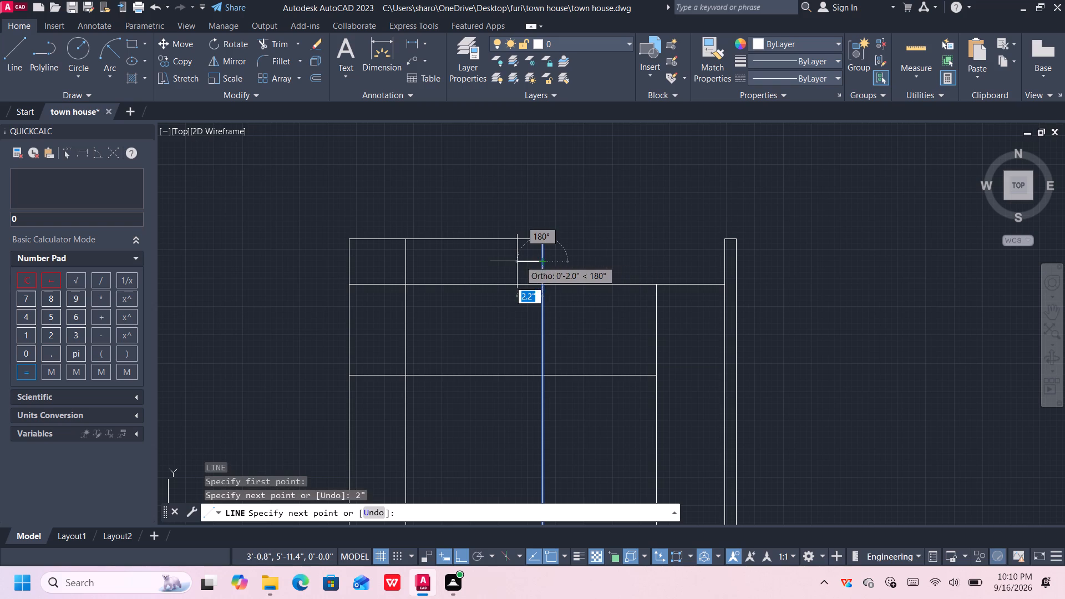
{"action": "key", "text": "Escape"}
Draw a 2" horizontal line from the same top corner back along the top edge, towards the facade's outer side.
{"action": "scroll", "coordinate": [526, 247], "scroll_direction": "up", "scroll_amount": 2}
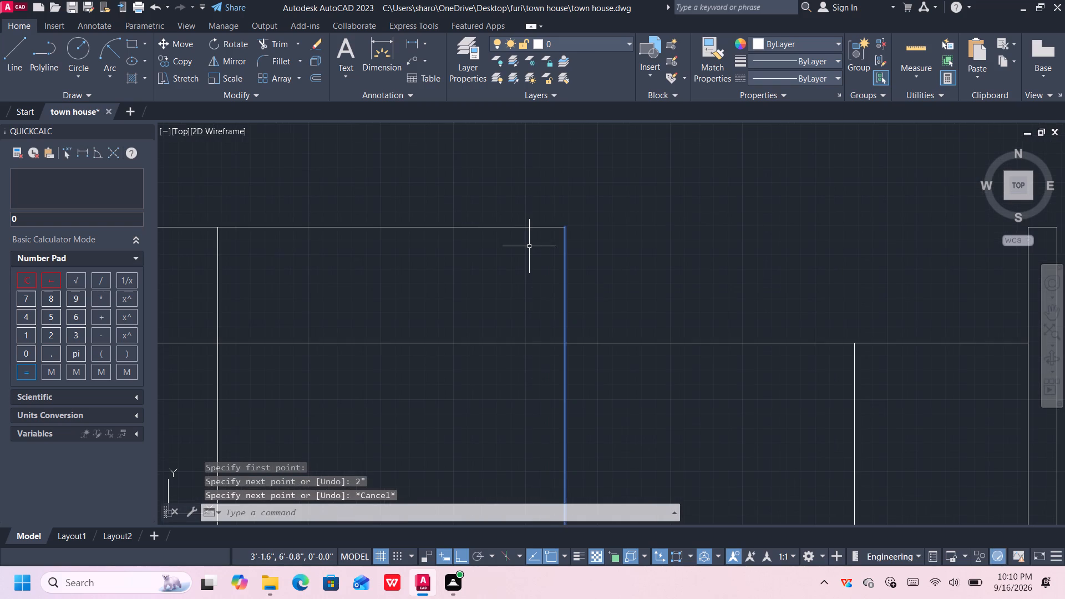
{"action": "key", "text": "l"}
{"action": "key", "text": "Return"}
{"action": "left_click", "coordinate": [561, 228]}
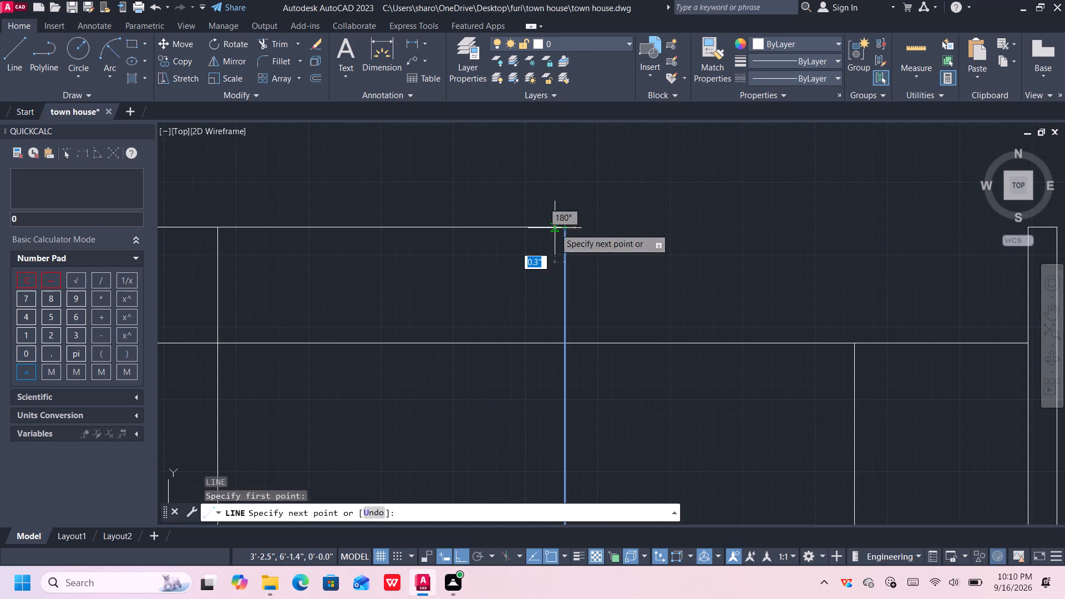
{"action": "key", "text": "2"}
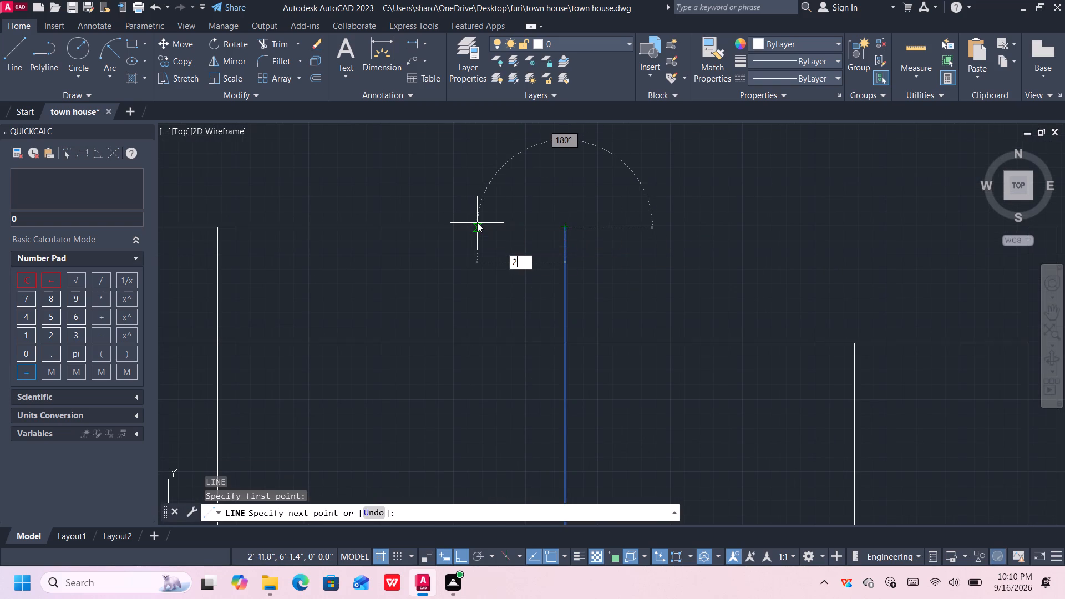
{"action": "key", "text": "shift+quotedbl"}
{"action": "key", "text": "Return"}
{"action": "key", "text": "Escape"}
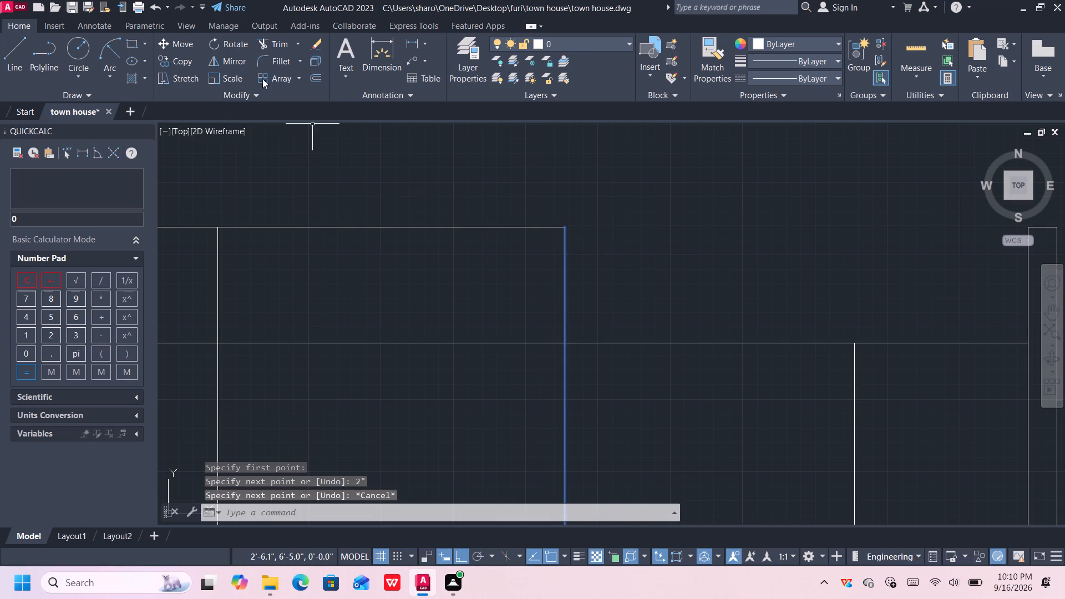
Draw a 2" radius Start, End, Radius arc from the 2" vertical's lower end to the 2" horizontal's far end.
{"action": "left_click", "coordinate": [110, 50]}
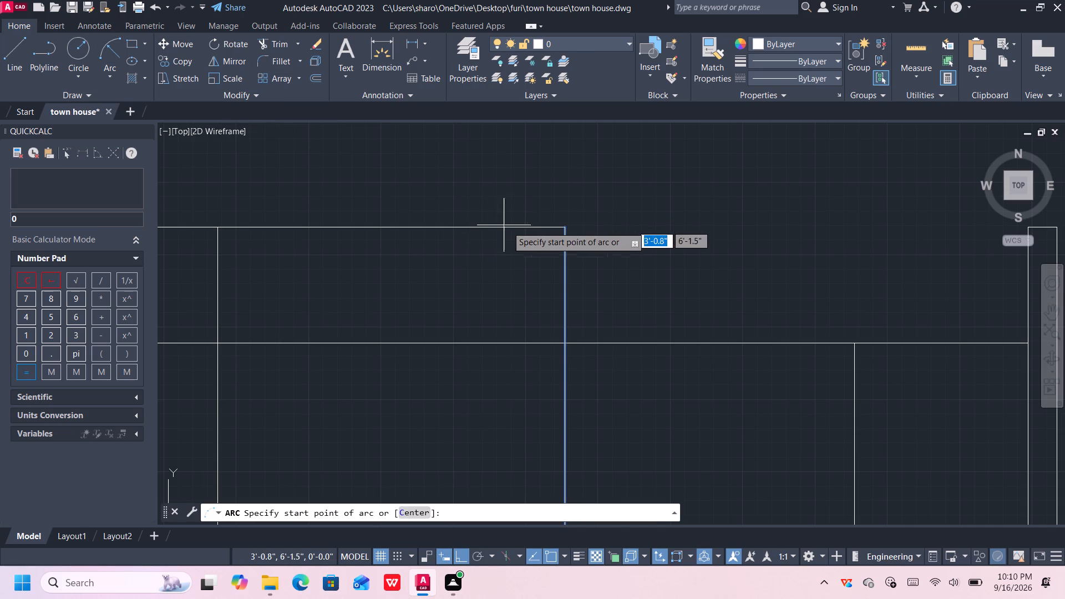
{"action": "left_click", "coordinate": [565, 287]}
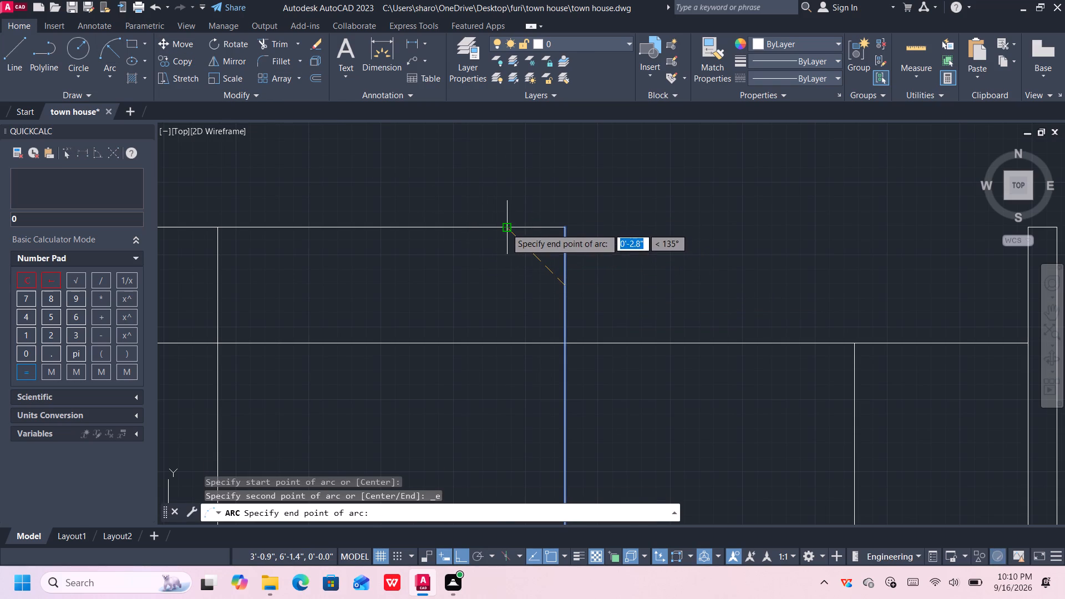
{"action": "left_click", "coordinate": [506, 228]}
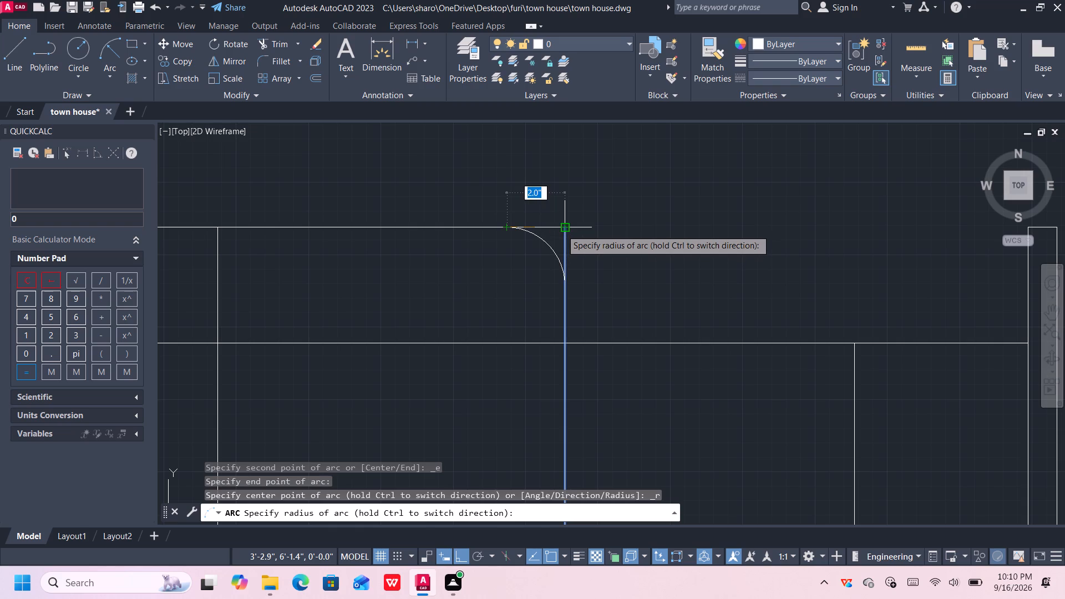
{"action": "left_click", "coordinate": [561, 229]}
Trim the horizontal and vertical pieces of the square corner outside the 2" arc and leave the Trim command.
{"action": "middle_click_drag", "start_coordinate": [585, 289], "coordinate": [582, 278]}
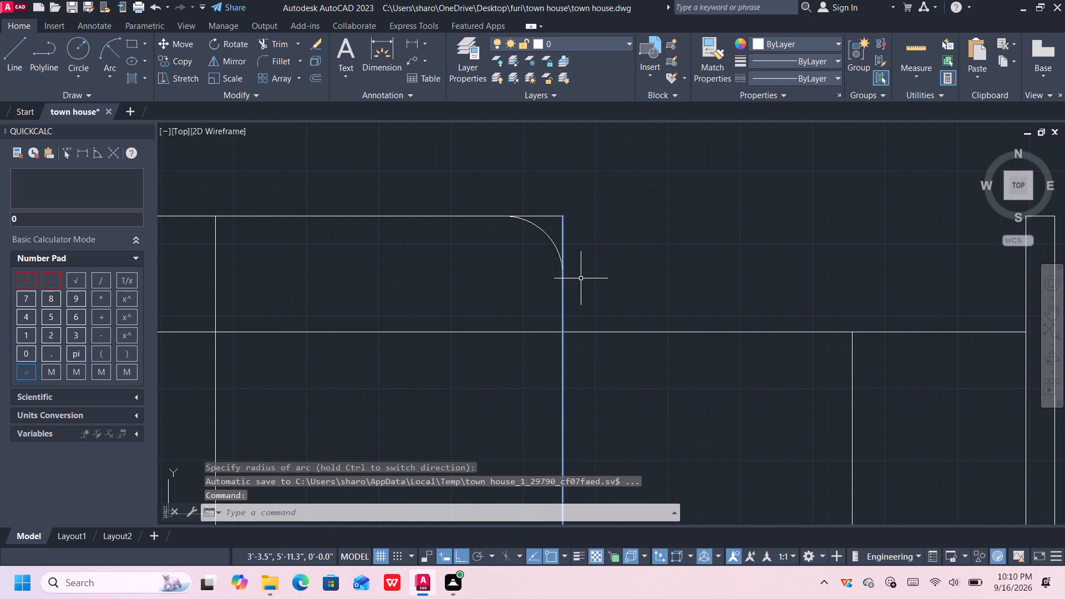
{"action": "type", "text": "tr"}
{"action": "key", "text": "Return"}
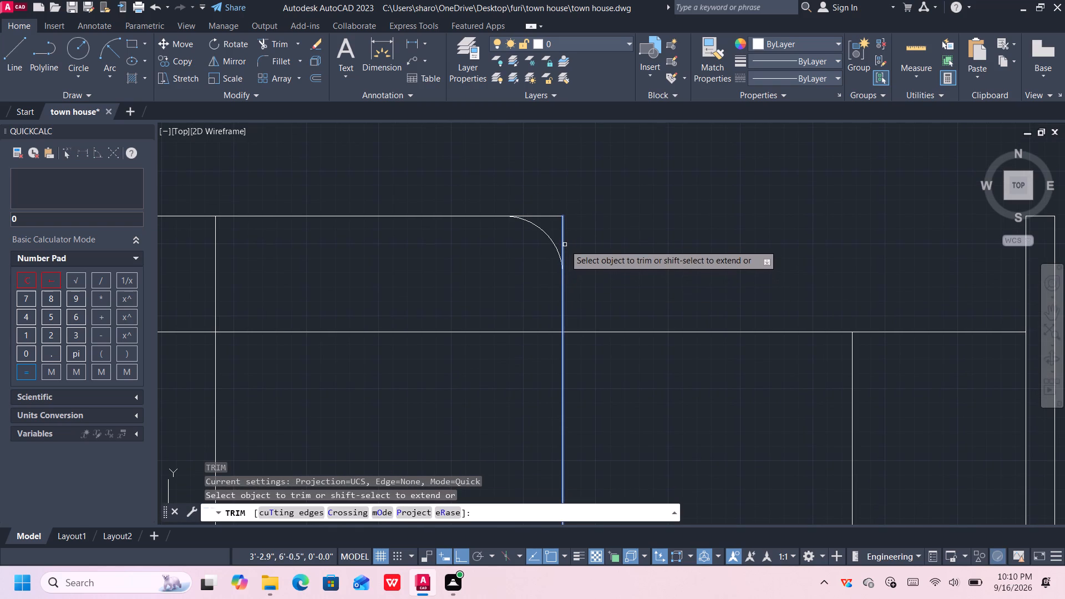
{"action": "left_click", "coordinate": [551, 215]}
{"action": "left_click", "coordinate": [551, 217]}
{"action": "left_click", "coordinate": [551, 217]}
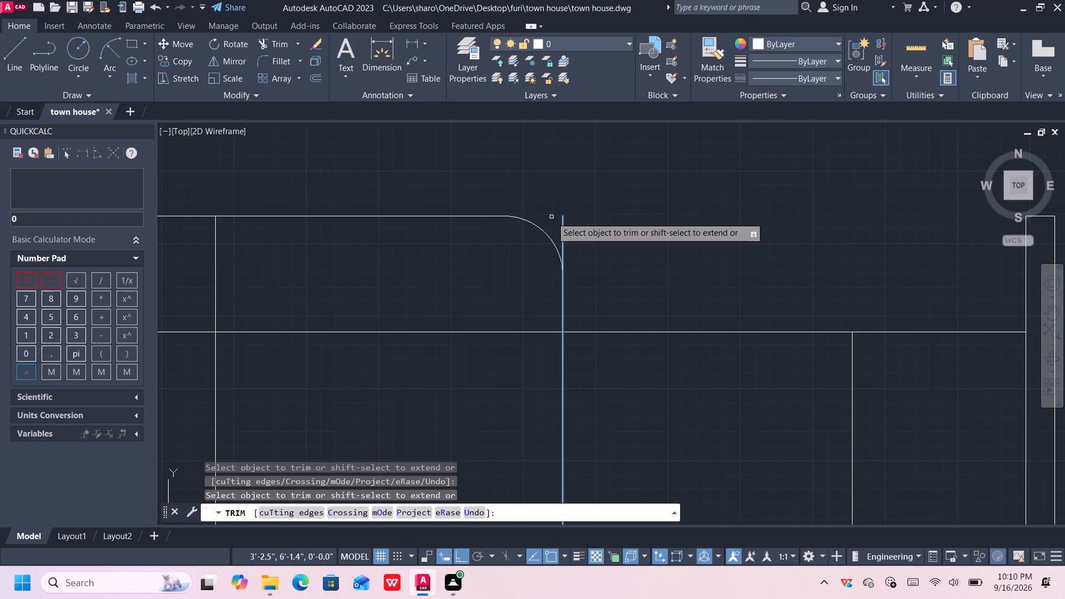
{"action": "left_click", "coordinate": [564, 227]}
{"action": "left_click", "coordinate": [564, 230]}
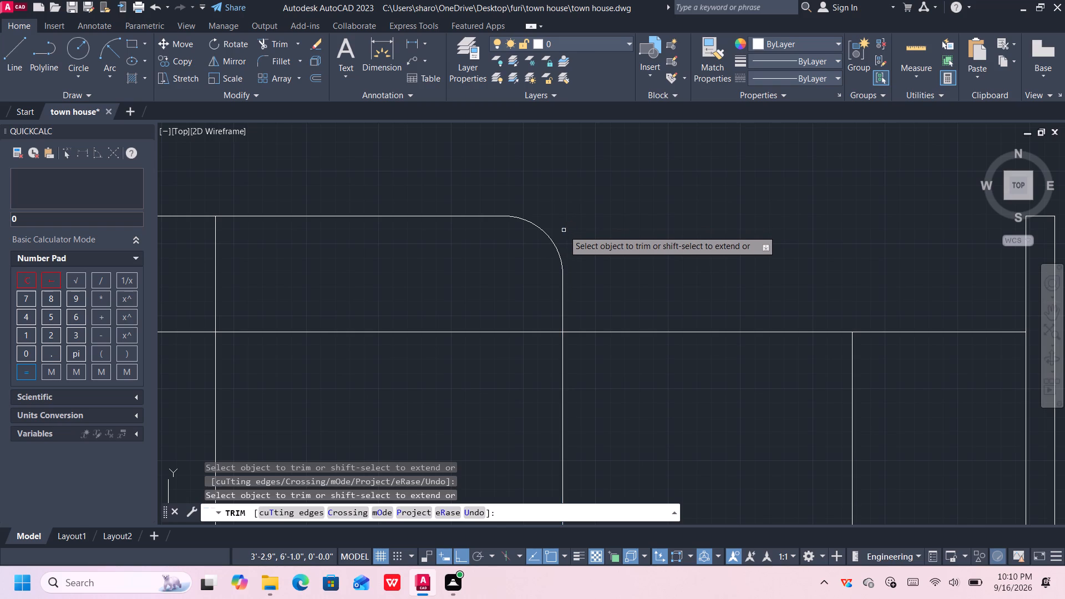
{"action": "scroll", "coordinate": [576, 251], "scroll_direction": "down", "scroll_amount": 3}
{"action": "middle_click_drag", "start_coordinate": [590, 248], "coordinate": [581, 212]}
{"action": "key", "text": "Escape"}
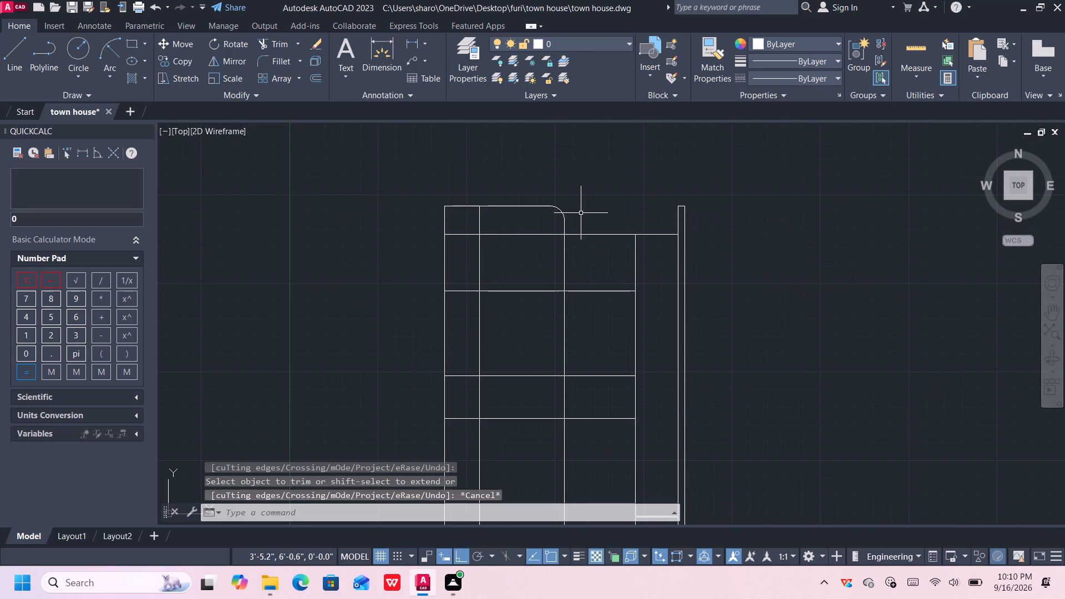
Examine the rounded corner in relation to the whole facade and quick-measure the distances around the top section.
{"action": "scroll", "coordinate": [599, 299], "scroll_direction": "down", "scroll_amount": 1}
{"action": "middle_click_drag", "start_coordinate": [601, 316], "coordinate": [596, 292]}
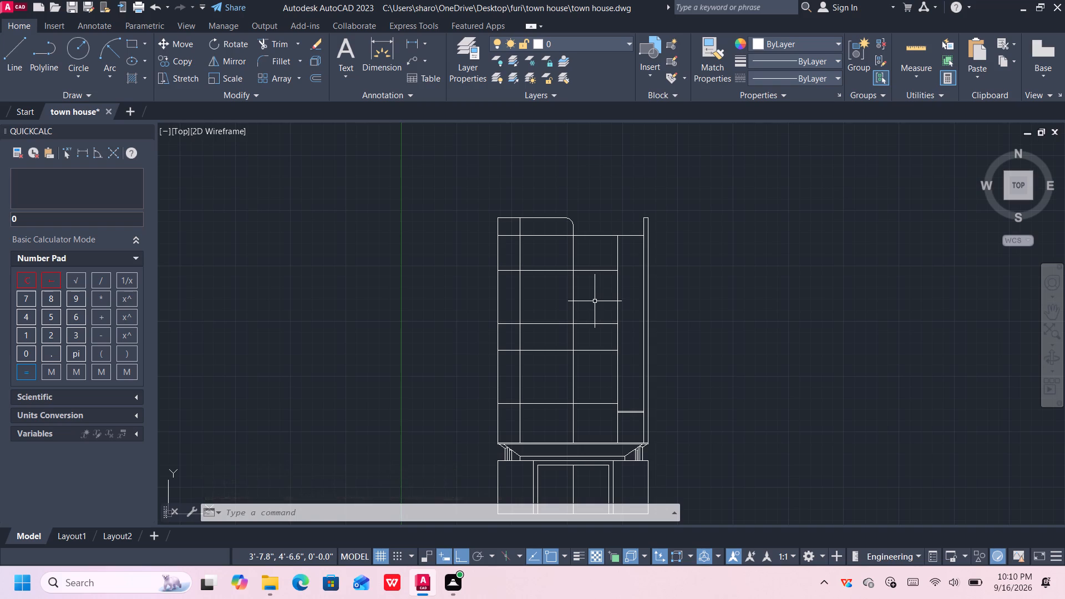
{"action": "middle_click_drag", "start_coordinate": [568, 299], "coordinate": [571, 256]}
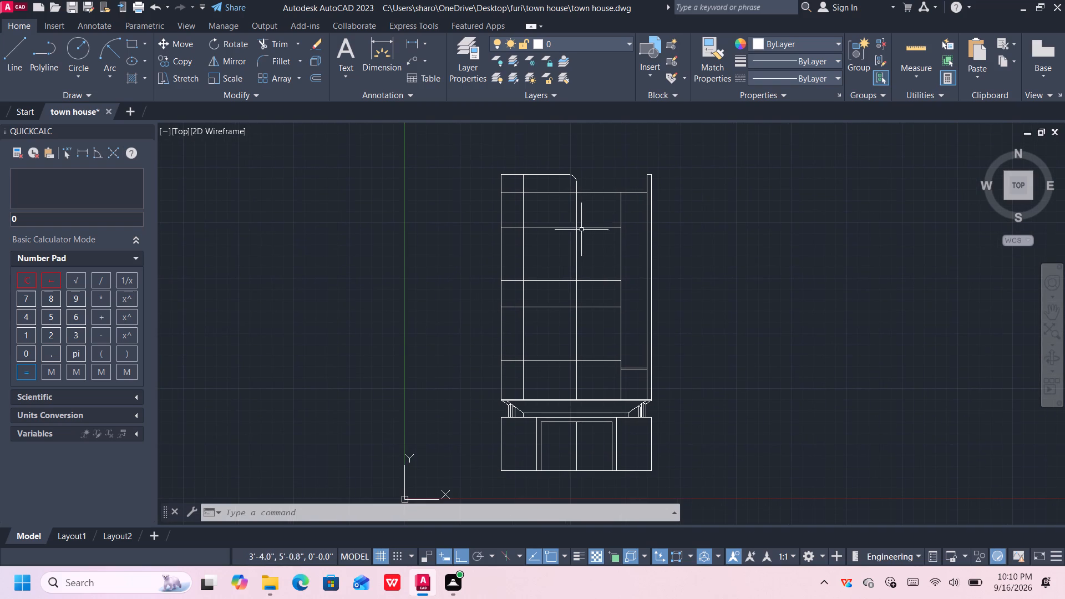
{"action": "middle_click_drag", "start_coordinate": [586, 208], "coordinate": [591, 227]}
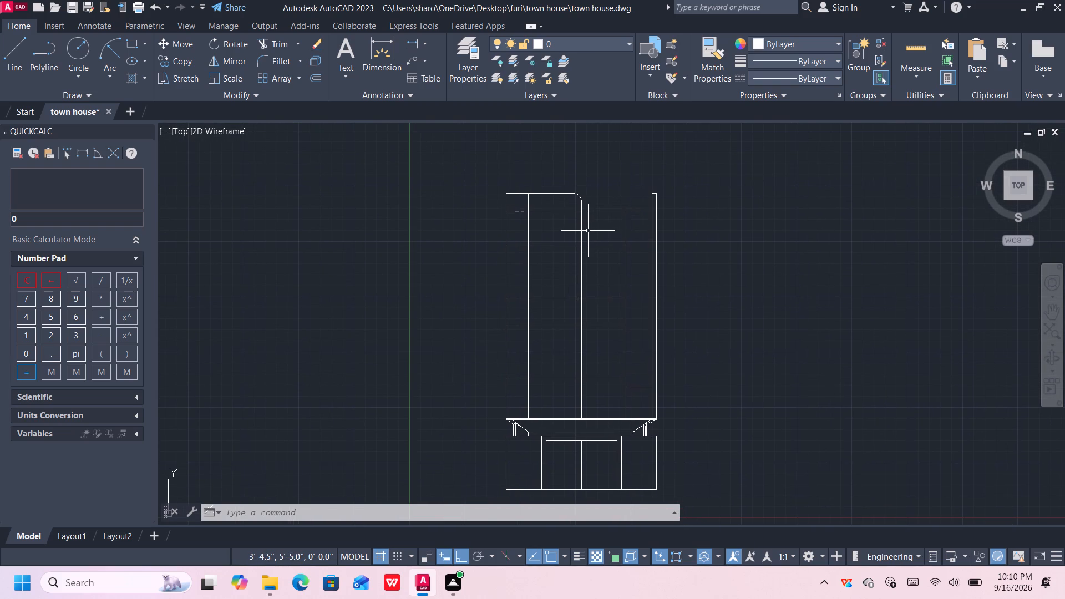
{"action": "scroll", "coordinate": [590, 223], "scroll_direction": "up", "scroll_amount": 1}
{"action": "middle_click_drag", "start_coordinate": [590, 216], "coordinate": [601, 280]}
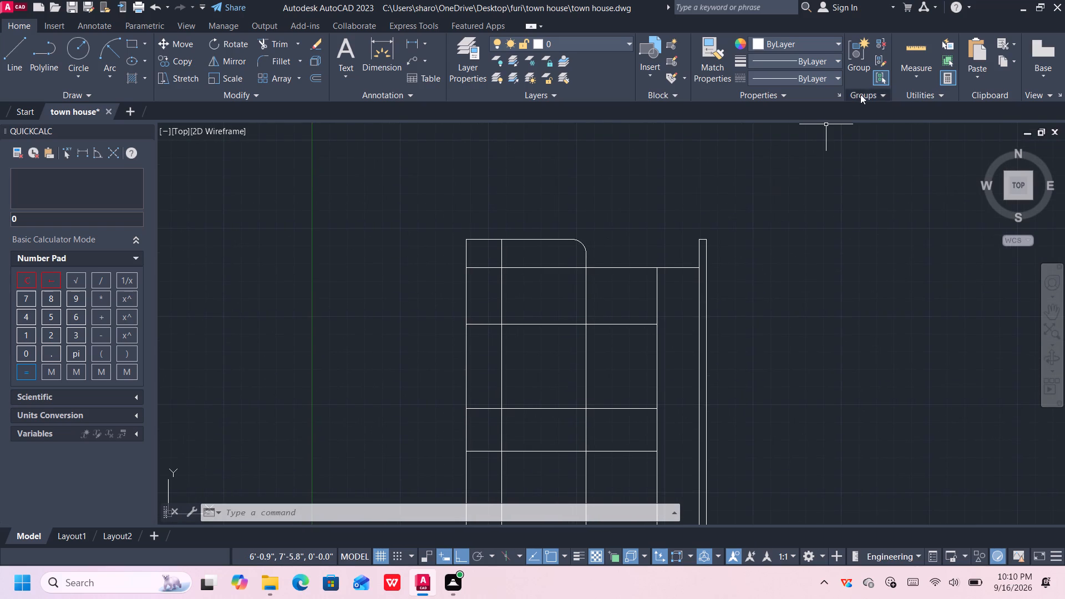
{"action": "left_click", "coordinate": [921, 50]}
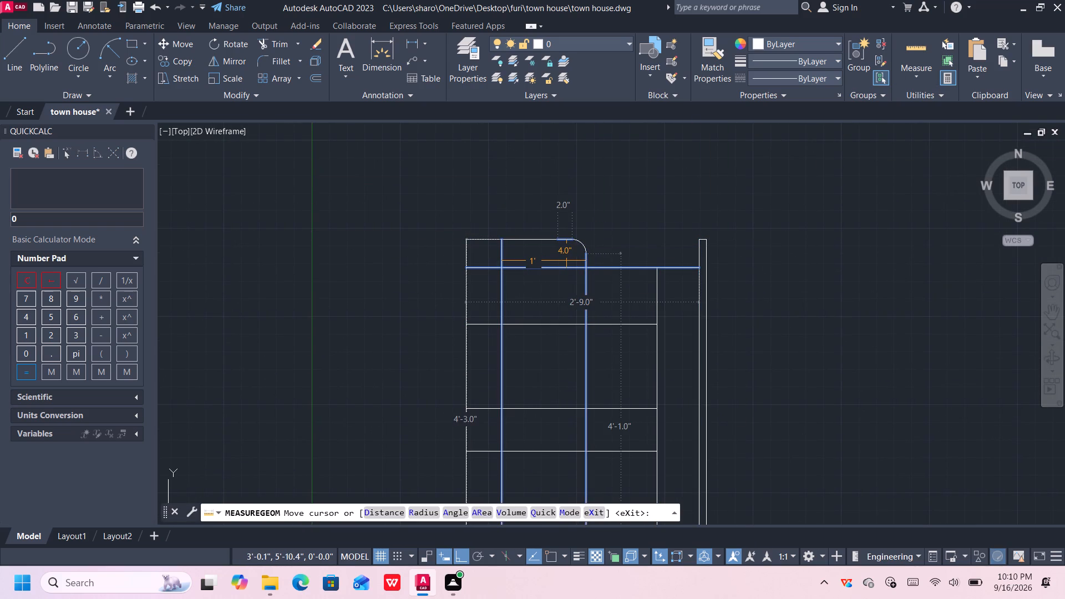
{"action": "key", "text": "Escape"}
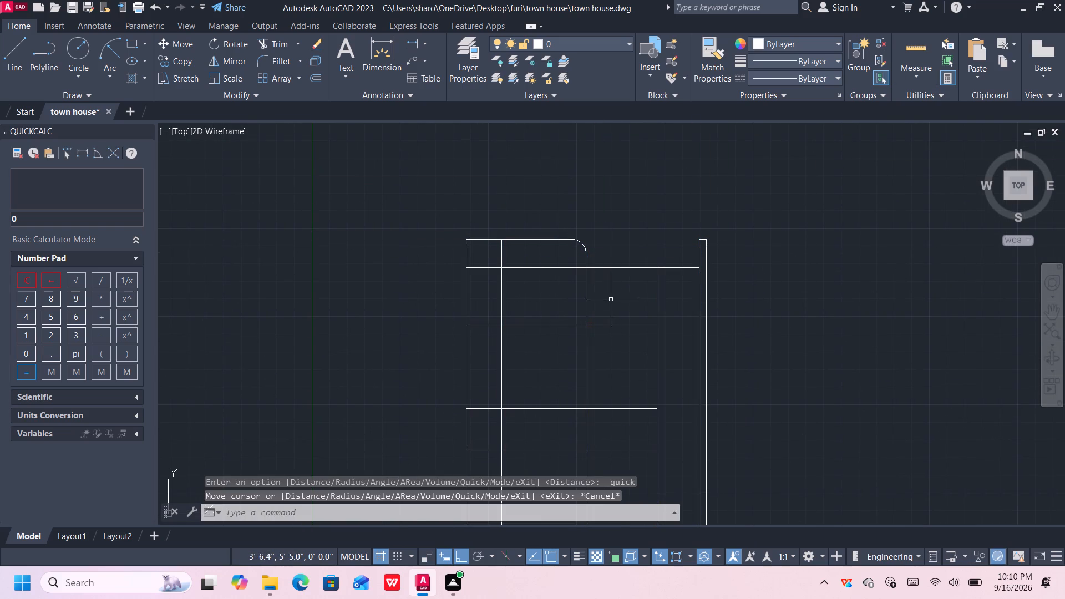
Erase the 2" radius arc at the facade's top corner.
{"action": "scroll", "coordinate": [607, 296], "scroll_direction": "up", "scroll_amount": 1}
{"action": "middle_click_drag", "start_coordinate": [603, 285], "coordinate": [603, 337]}
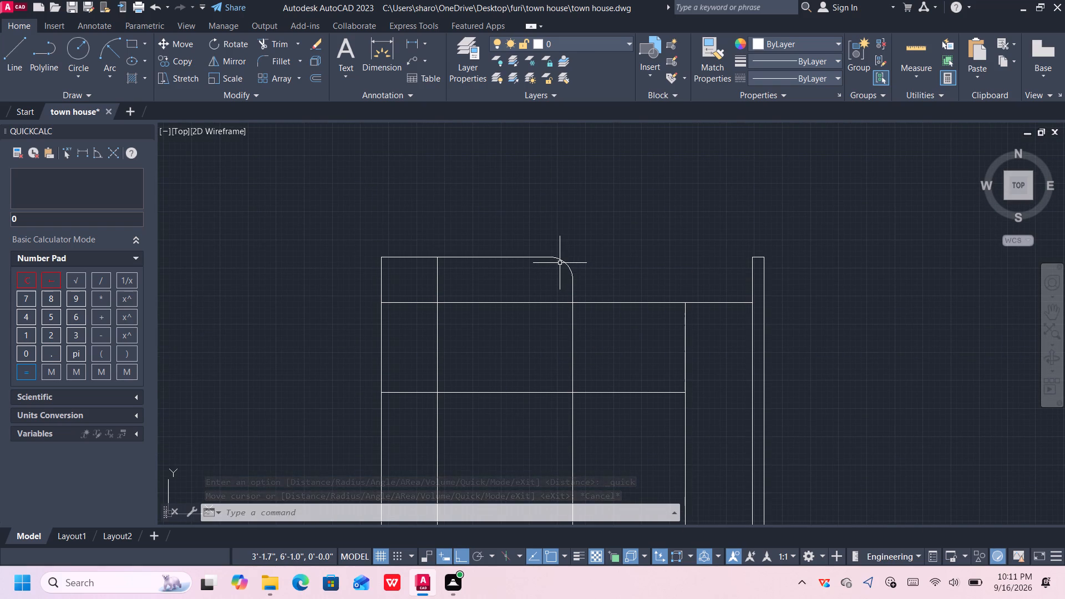
{"action": "left_click", "coordinate": [560, 263]}
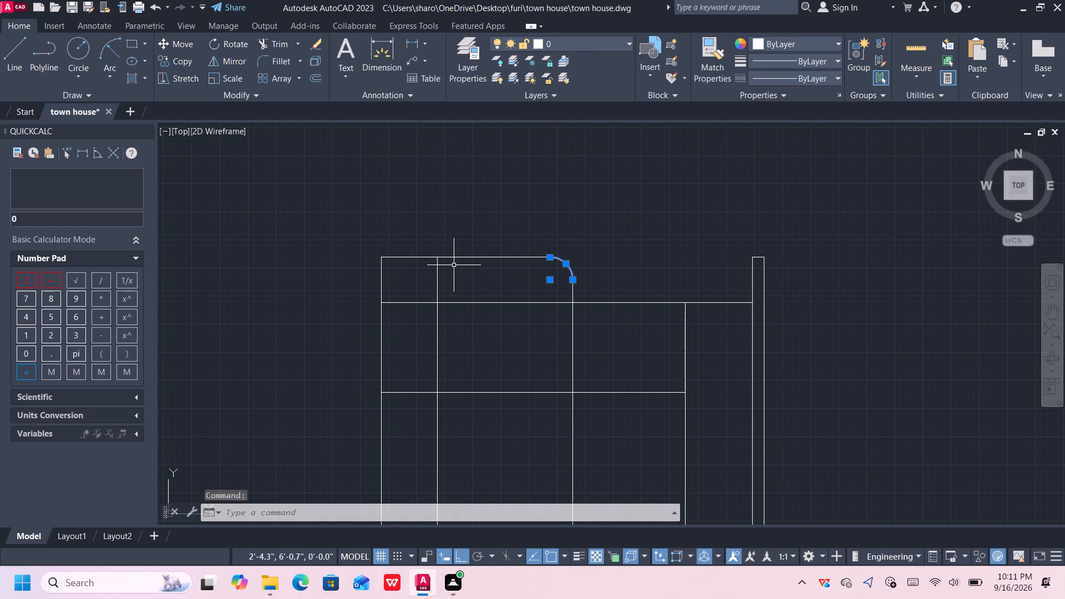
{"action": "key", "text": "Delete"}
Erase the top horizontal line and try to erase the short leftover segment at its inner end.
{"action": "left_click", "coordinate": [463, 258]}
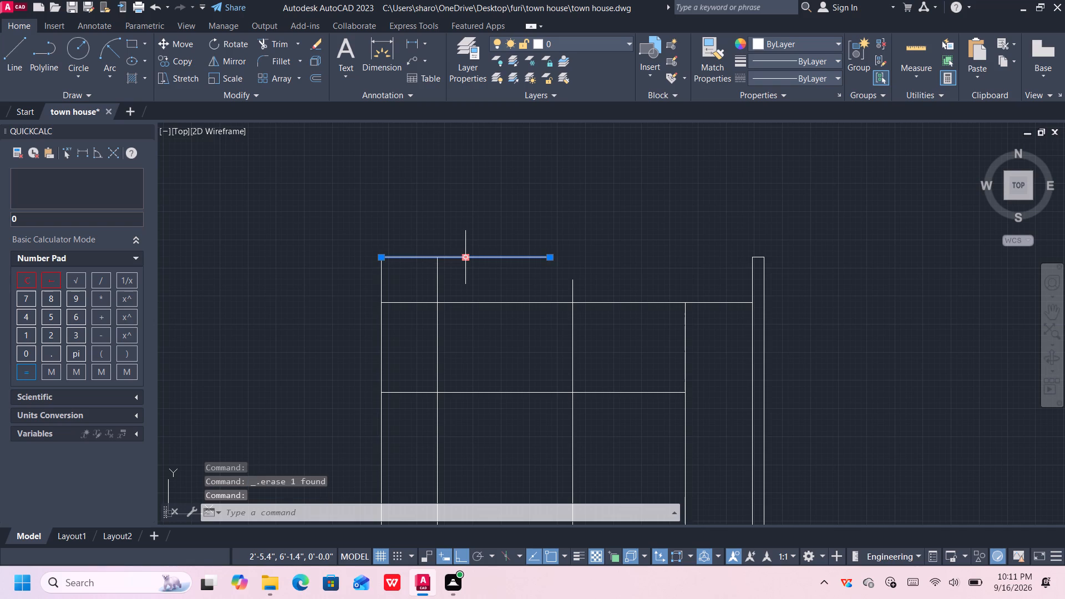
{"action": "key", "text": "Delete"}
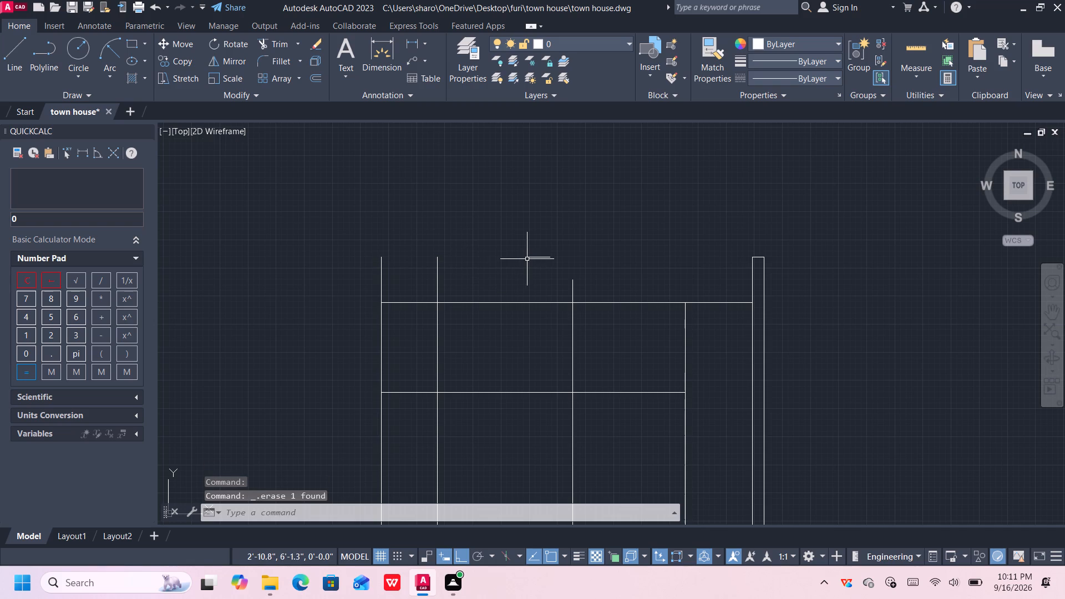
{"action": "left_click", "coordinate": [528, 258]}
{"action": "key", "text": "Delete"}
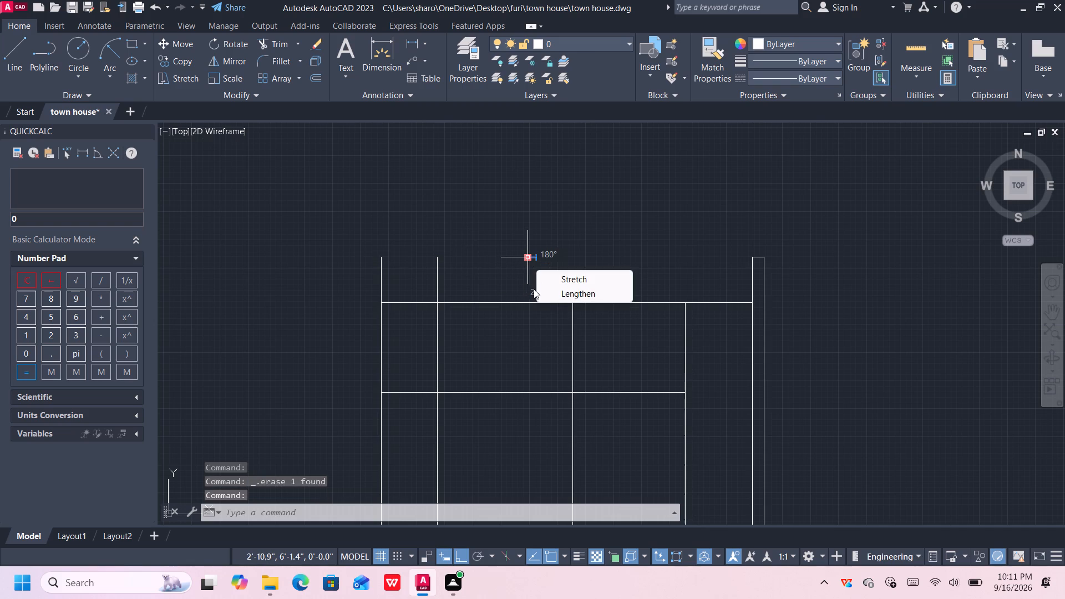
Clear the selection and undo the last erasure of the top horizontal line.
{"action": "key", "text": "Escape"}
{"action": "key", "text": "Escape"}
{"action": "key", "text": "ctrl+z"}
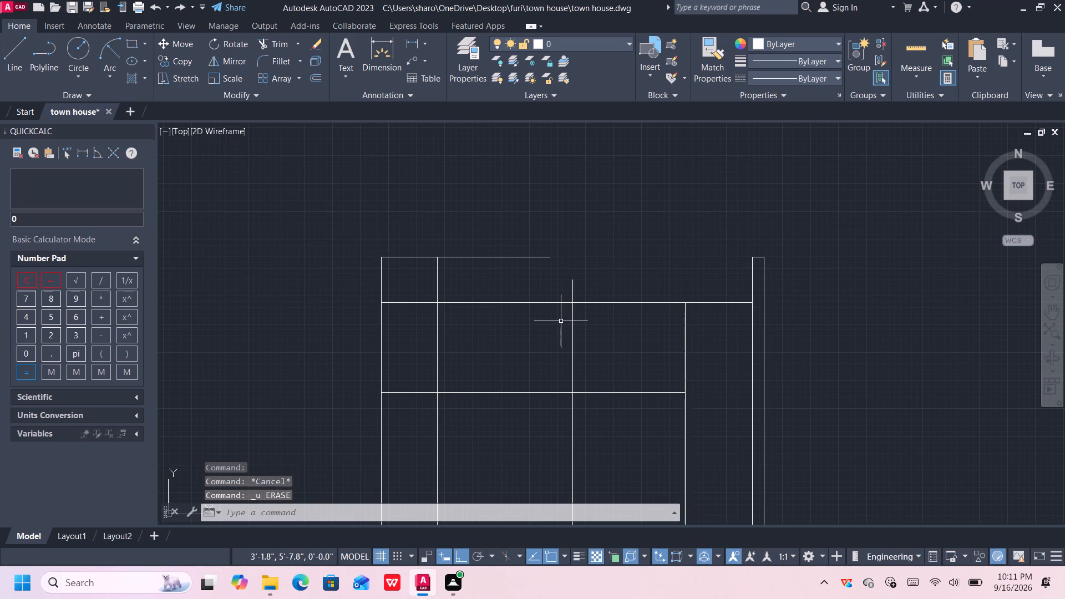
Undo the corner arcs, erasures and trims of the stepped top until the facade's open-ended verticals and full-width upper horizontal line are restored.
{"action": "key", "text": "ctrl+z"}
{"action": "key", "text": "ctrl+z"}
{"action": "key", "text": "ctrl+z"}
{"action": "key", "text": "ctrl+z"}
{"action": "key", "text": "ctrl+z"}
{"action": "key", "text": "ctrl+z"}
{"action": "key", "text": "ctrl+z"}
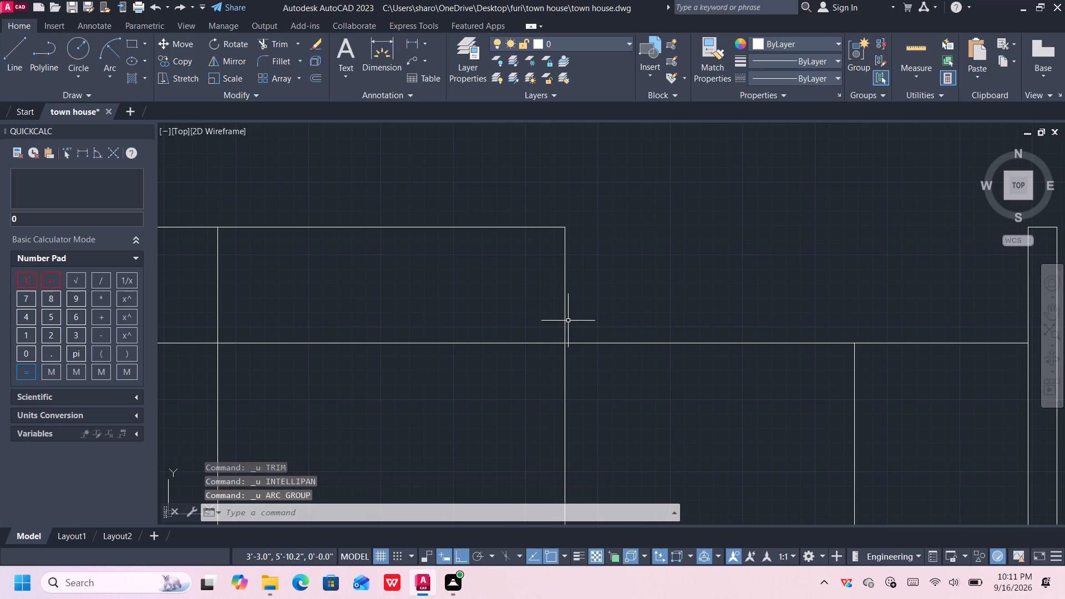
{"action": "key", "text": "ctrl+z"}
{"action": "key", "text": "ctrl+z"}
{"action": "key", "text": "ctrl+z"}
{"action": "key", "text": "ctrl+z"}
{"action": "key", "text": "ctrl+z"}
{"action": "key", "text": "ctrl+z"}
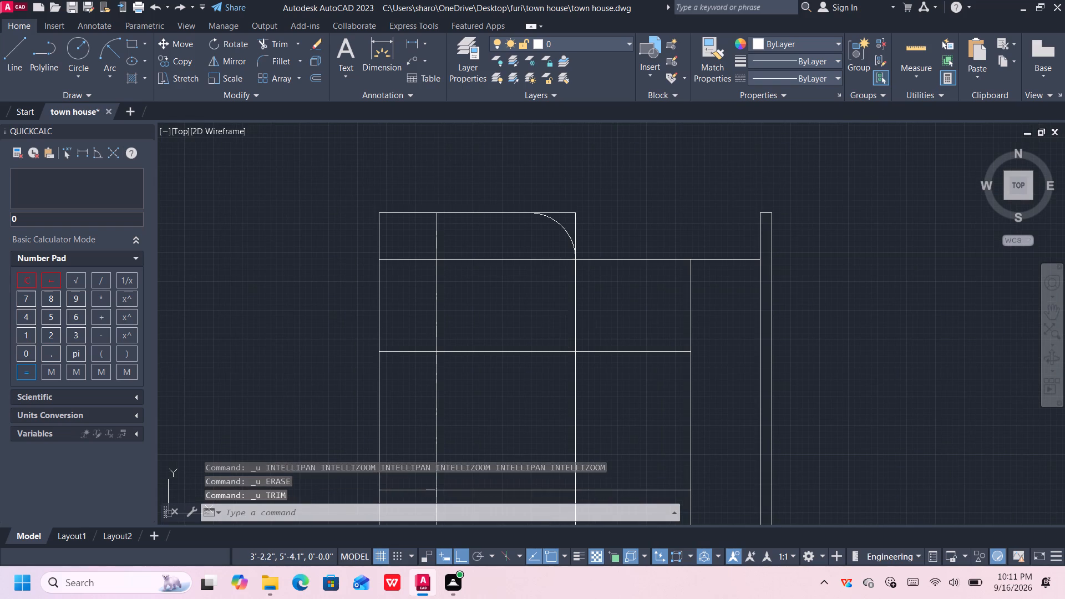
{"action": "key", "text": "ctrl+z"}
{"action": "key", "text": "ctrl+z"}
{"action": "key", "text": "ctrl+z"}
{"action": "key", "text": "ctrl+z"}
{"action": "key", "text": "ctrl+z"}
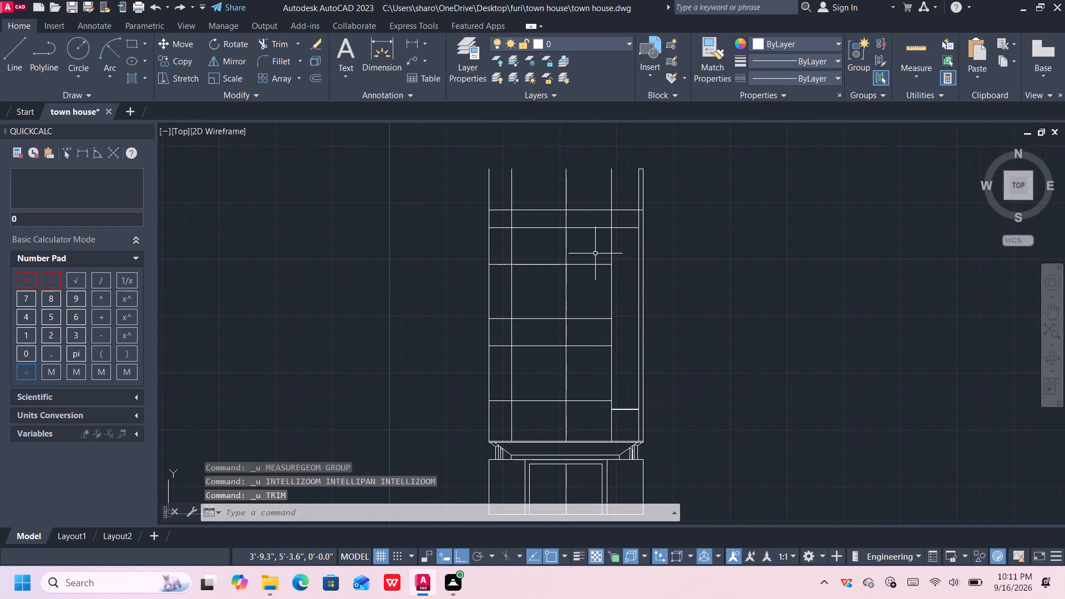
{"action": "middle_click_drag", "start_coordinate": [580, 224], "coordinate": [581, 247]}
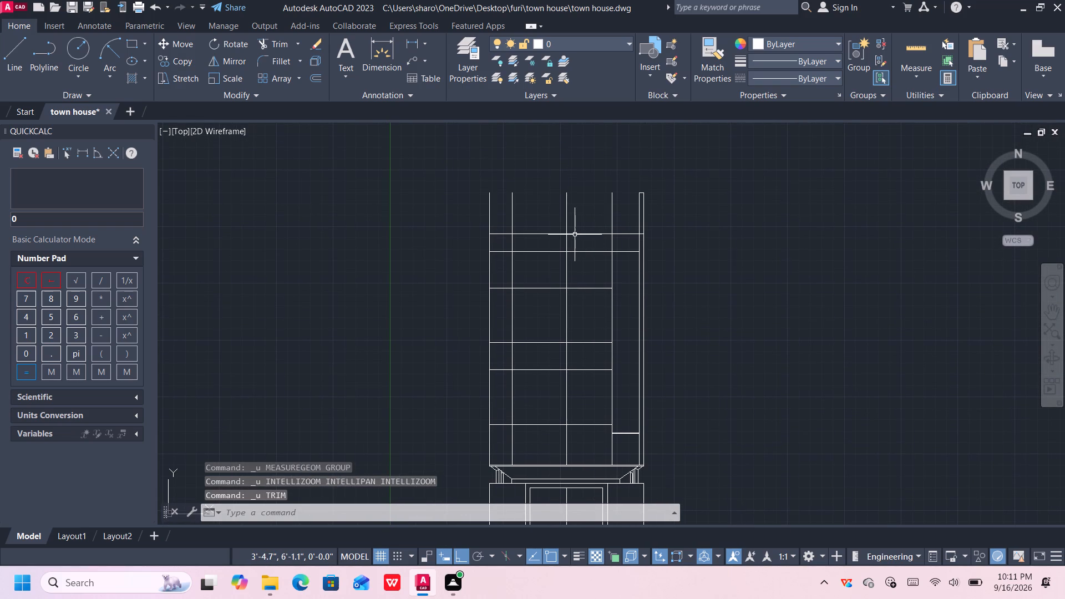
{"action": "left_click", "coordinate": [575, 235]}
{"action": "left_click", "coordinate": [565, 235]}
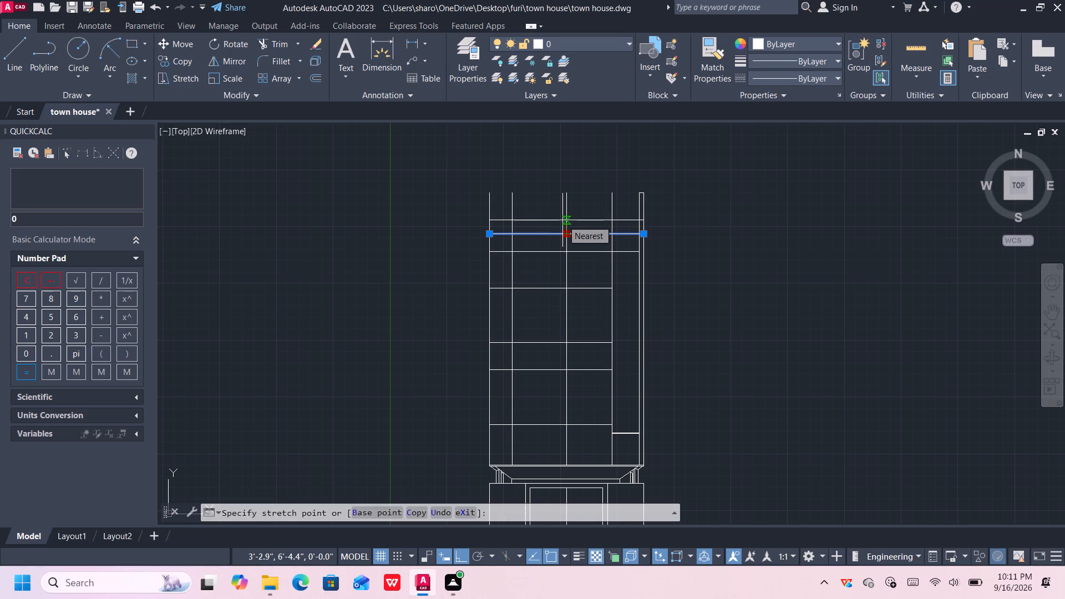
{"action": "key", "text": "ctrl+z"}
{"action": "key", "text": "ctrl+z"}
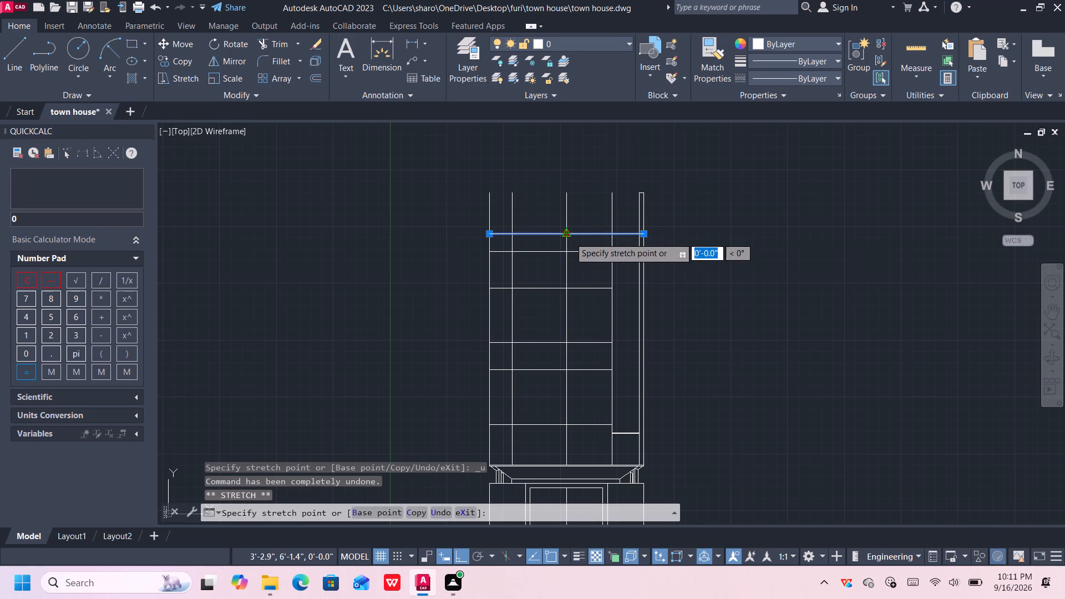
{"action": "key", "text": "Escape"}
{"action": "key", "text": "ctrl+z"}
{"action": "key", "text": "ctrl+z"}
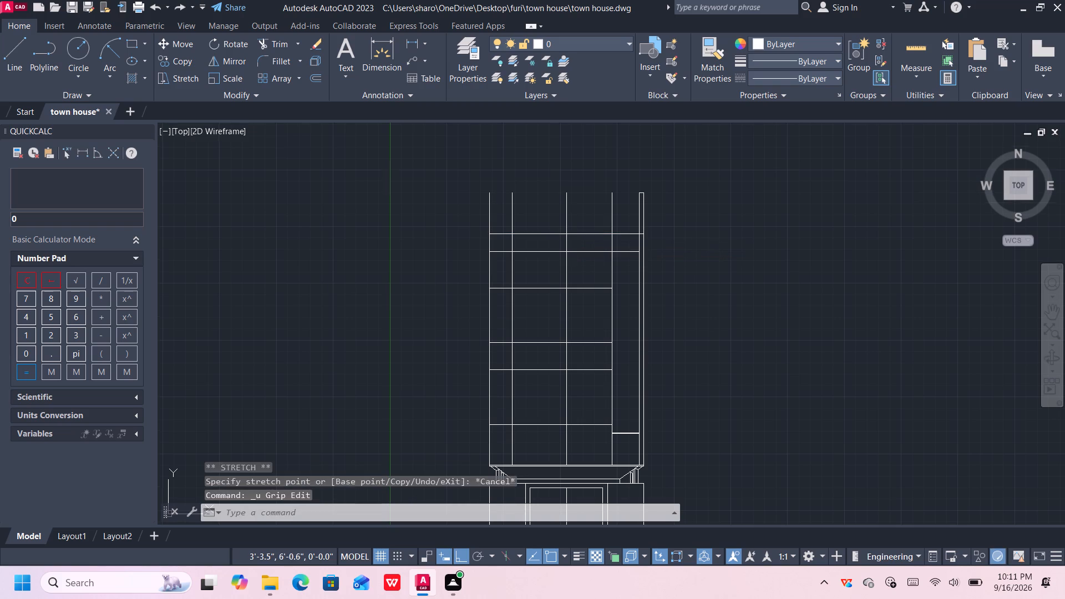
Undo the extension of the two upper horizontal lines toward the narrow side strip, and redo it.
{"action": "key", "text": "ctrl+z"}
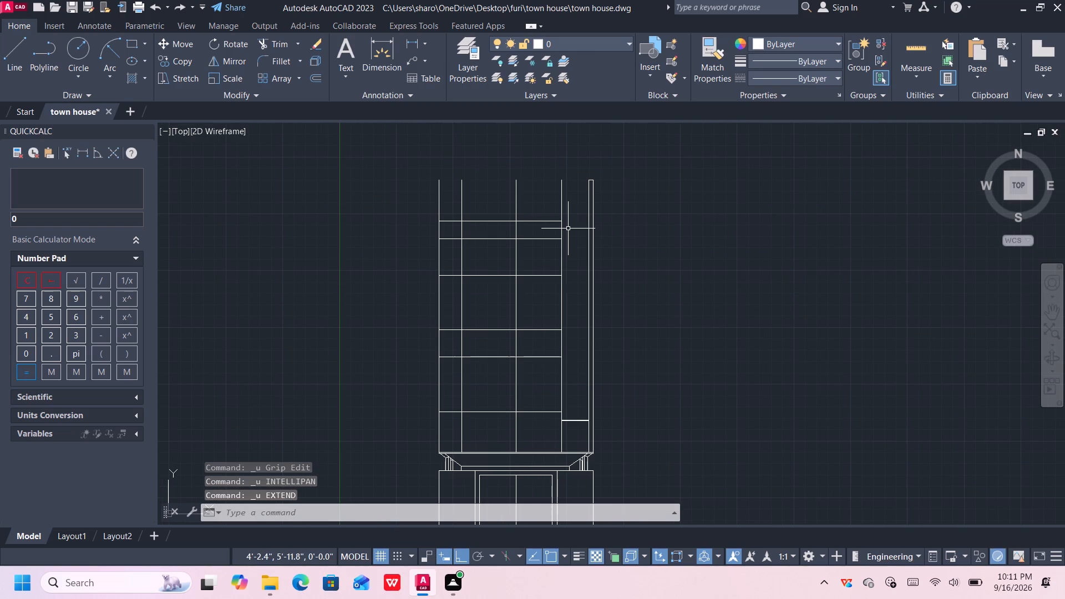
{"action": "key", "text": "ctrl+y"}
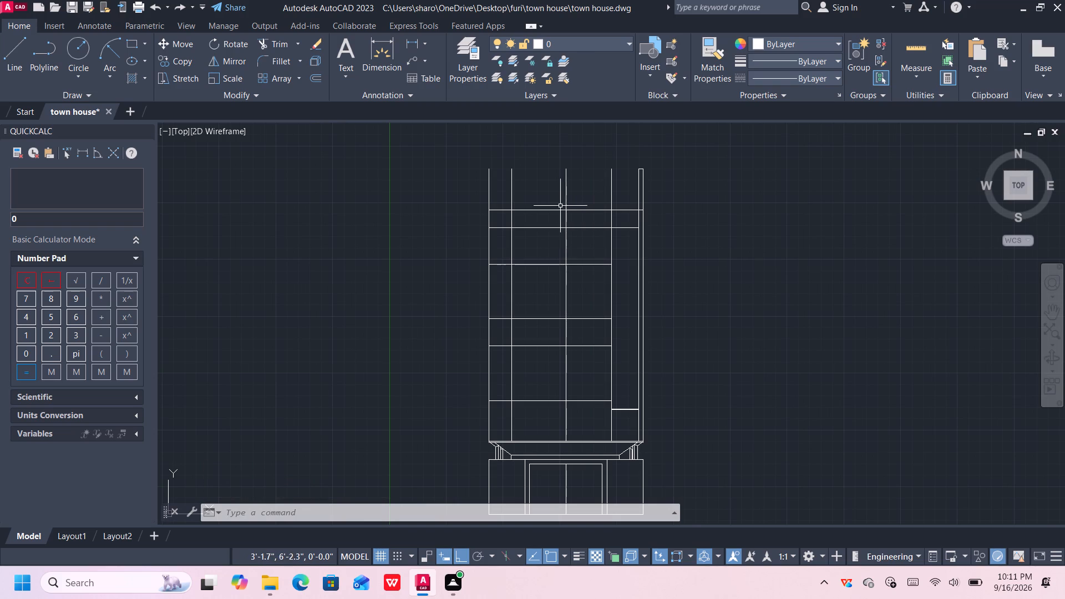
Quick-measure the distances around the facade's uppermost full-width horizontal line.
{"action": "scroll", "coordinate": [560, 206], "scroll_direction": "up", "scroll_amount": 2}
{"action": "left_click", "coordinate": [916, 45]}
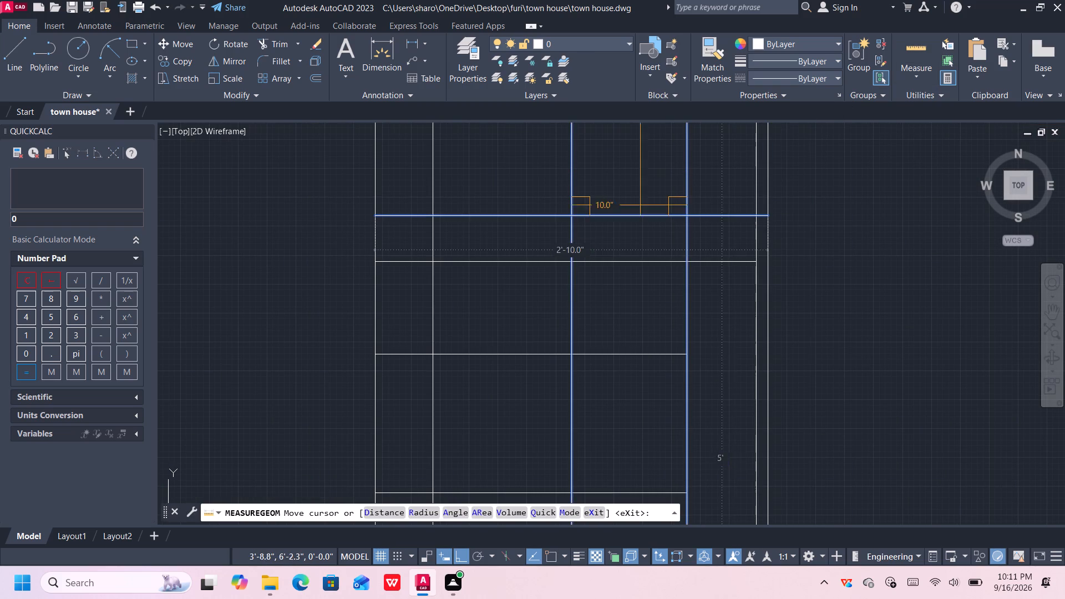
{"action": "key", "text": "Escape"}
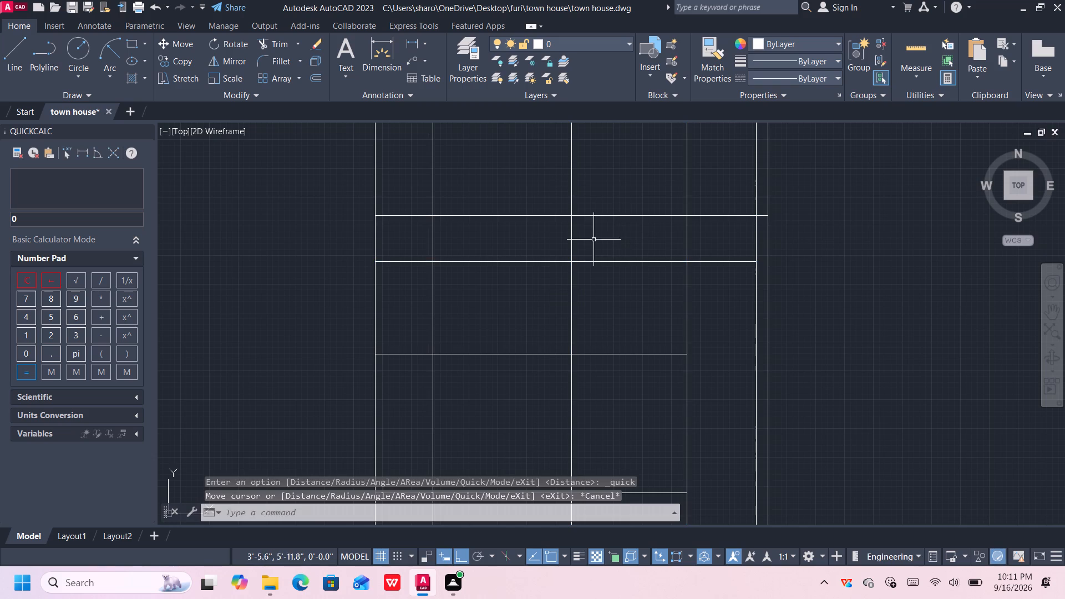
Move the facade's uppermost full-width horizontal line up 4" by its midpoint.
{"action": "left_click", "coordinate": [554, 215]}
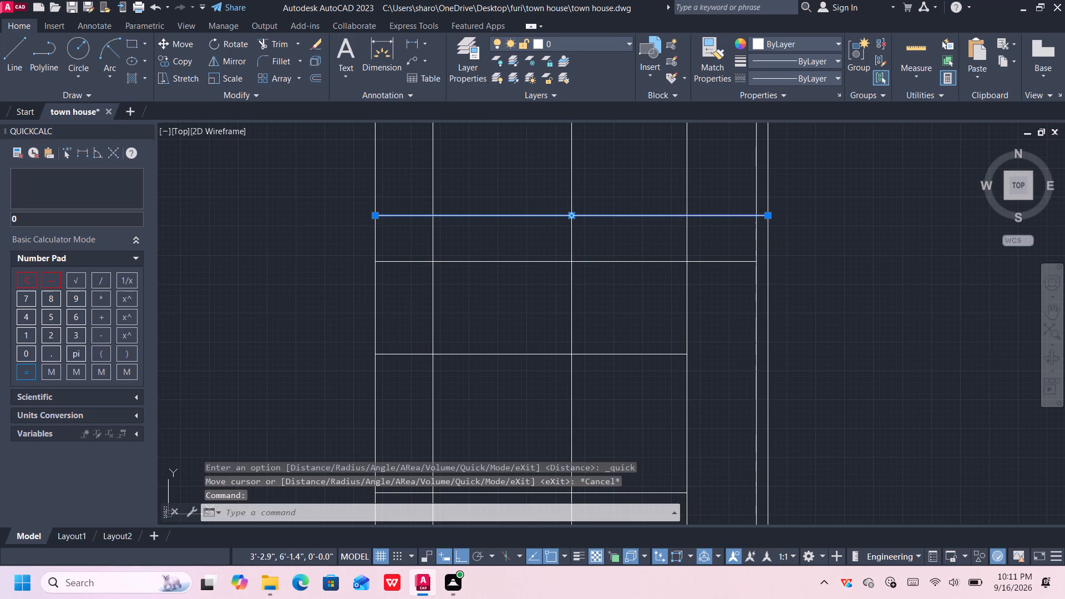
{"action": "left_click", "coordinate": [572, 215]}
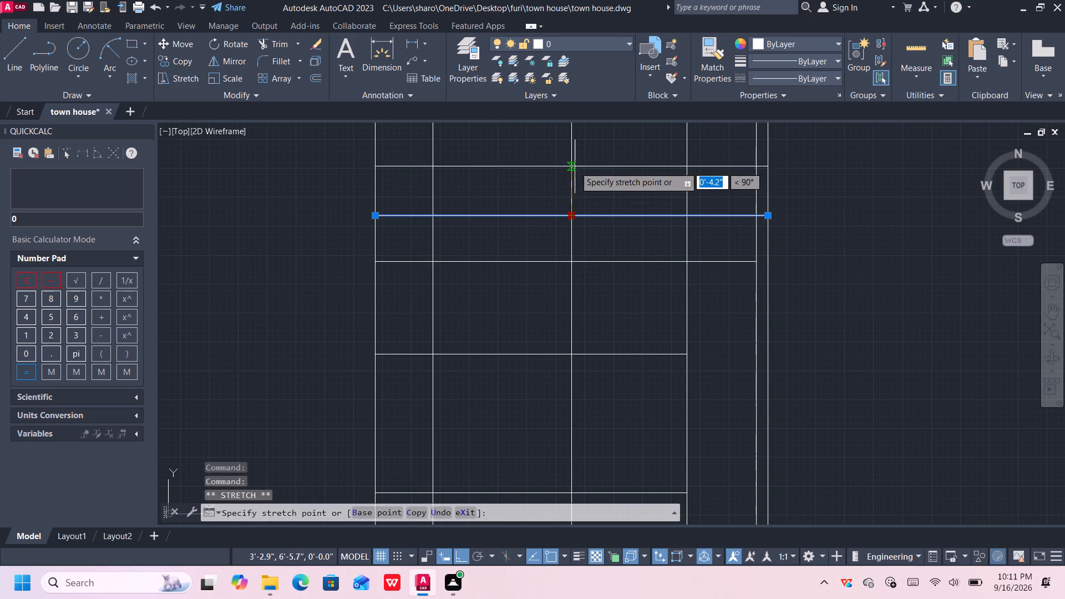
{"action": "middle_click_drag", "start_coordinate": [576, 170], "coordinate": [576, 243]}
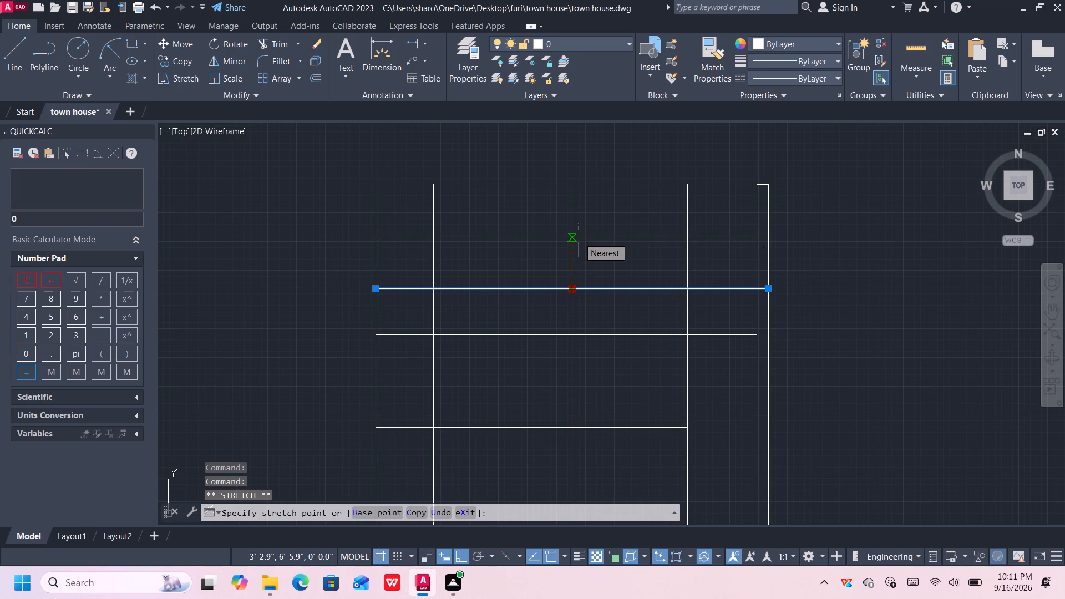
{"action": "type", "text": "4\""}
{"action": "key", "text": "Return"}
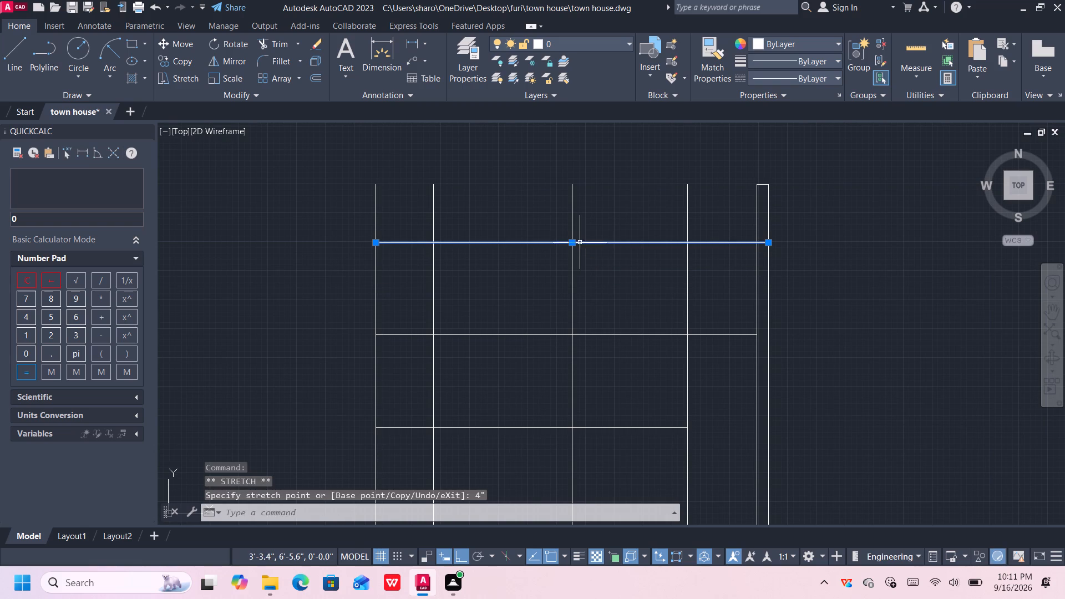
{"action": "middle_click_drag", "start_coordinate": [591, 288], "coordinate": [592, 279]}
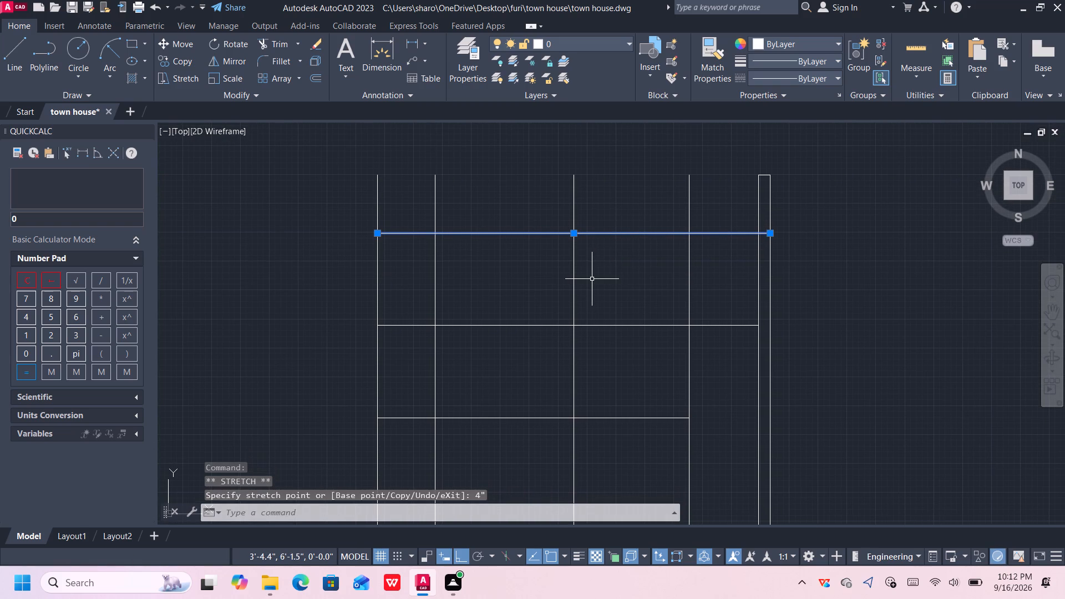
{"action": "key", "text": "Escape"}
Trim all vertical lines above the raised top line and remove the short leftover segment over the narrow side strip.
{"action": "scroll", "coordinate": [573, 289], "scroll_direction": "down", "scroll_amount": 1}
{"action": "scroll", "coordinate": [576, 278], "scroll_direction": "up", "scroll_amount": 2}
{"action": "middle_click_drag", "start_coordinate": [586, 259], "coordinate": [586, 261]}
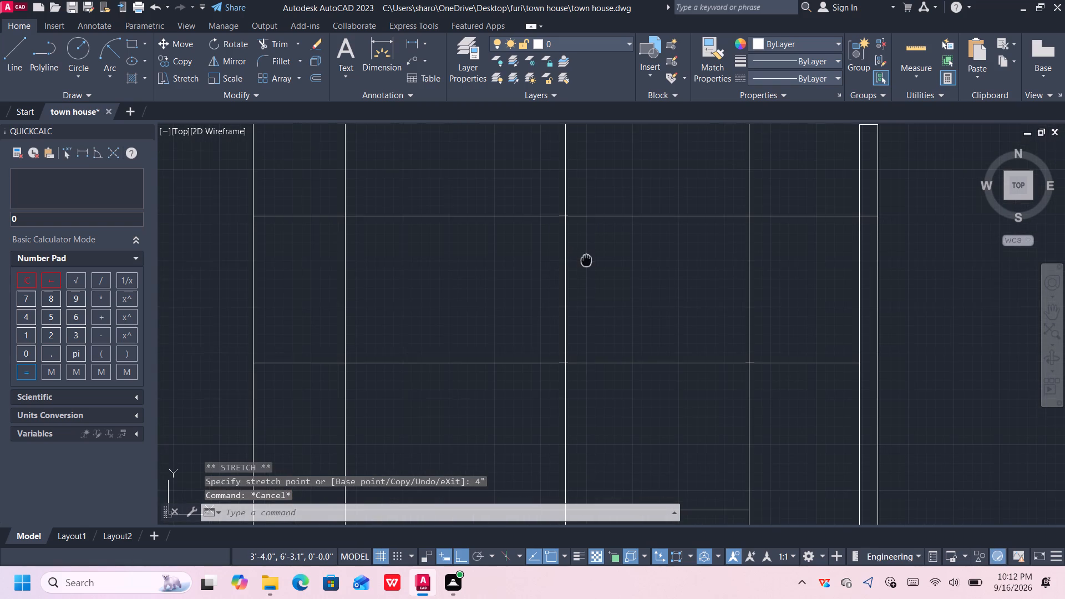
{"action": "middle_click_drag", "start_coordinate": [586, 261], "coordinate": [583, 275]}
{"action": "type", "text": "tr"}
{"action": "key", "text": "Return"}
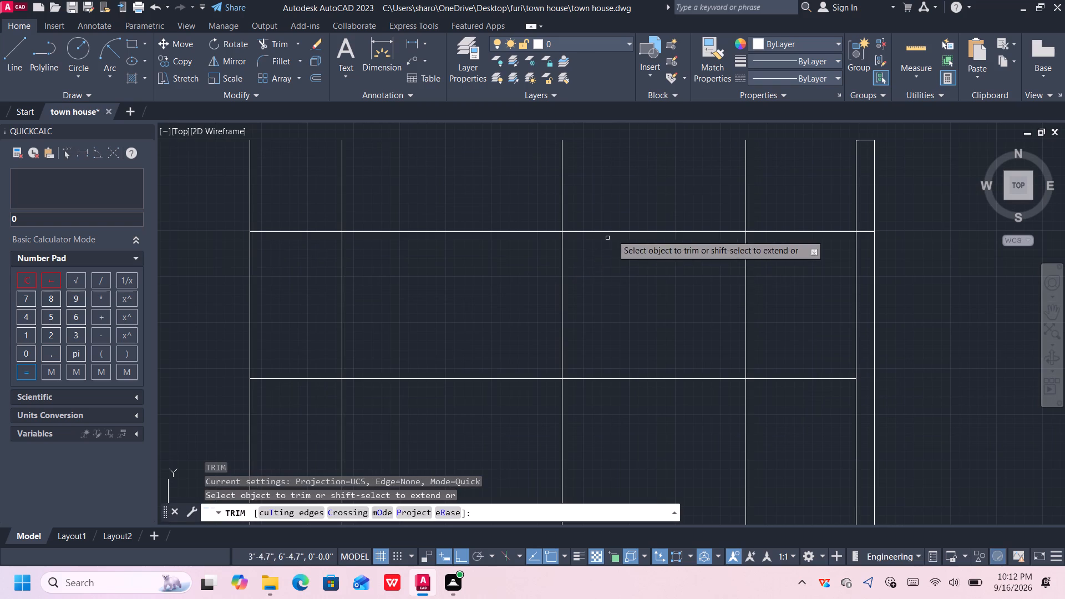
{"action": "left_click", "coordinate": [927, 185]}
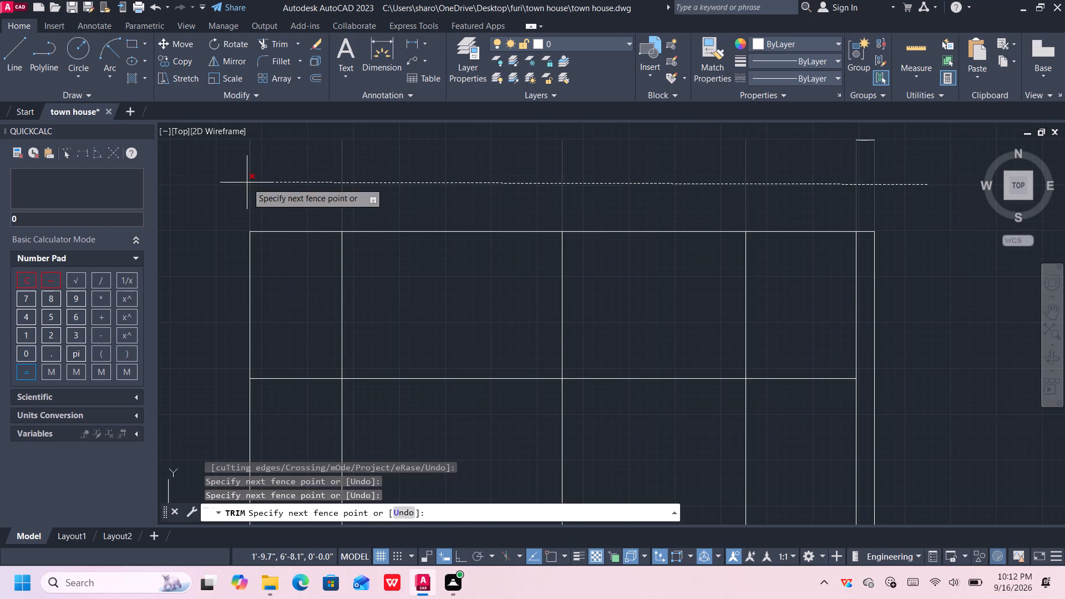
{"action": "left_click", "coordinate": [244, 182]}
{"action": "middle_click_drag", "start_coordinate": [651, 182], "coordinate": [382, 236]}
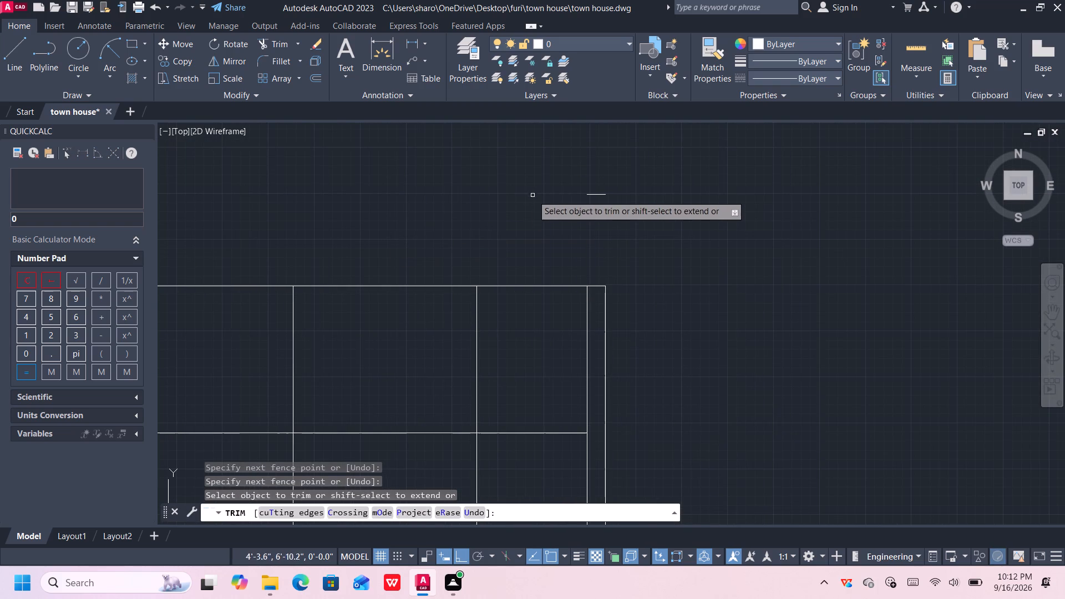
{"action": "left_click", "coordinate": [590, 193]}
{"action": "scroll", "coordinate": [502, 209], "scroll_direction": "down", "scroll_amount": 3}
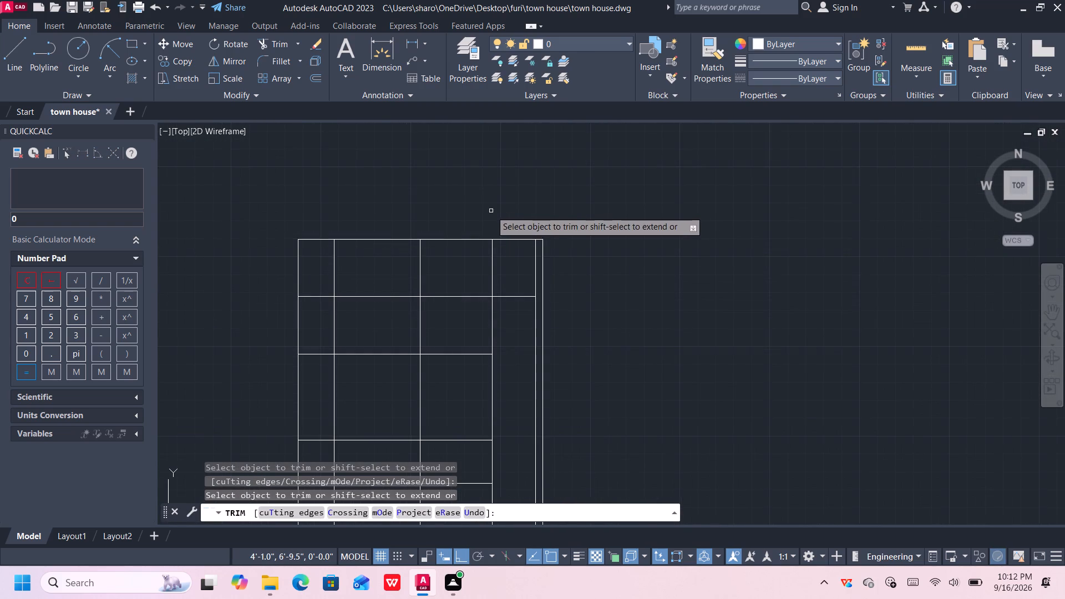
{"action": "scroll", "coordinate": [481, 214], "scroll_direction": "down", "scroll_amount": 1}
{"action": "scroll", "coordinate": [480, 214], "scroll_direction": "up", "scroll_amount": 1}
{"action": "middle_click_drag", "start_coordinate": [427, 221], "coordinate": [539, 204]}
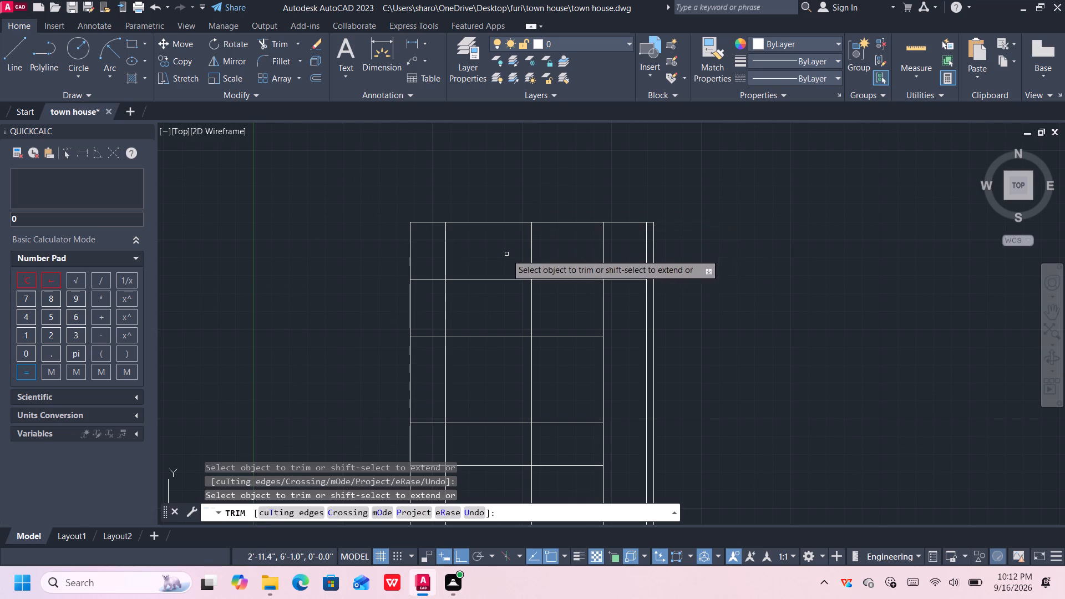
{"action": "middle_click_drag", "start_coordinate": [505, 254], "coordinate": [512, 227]}
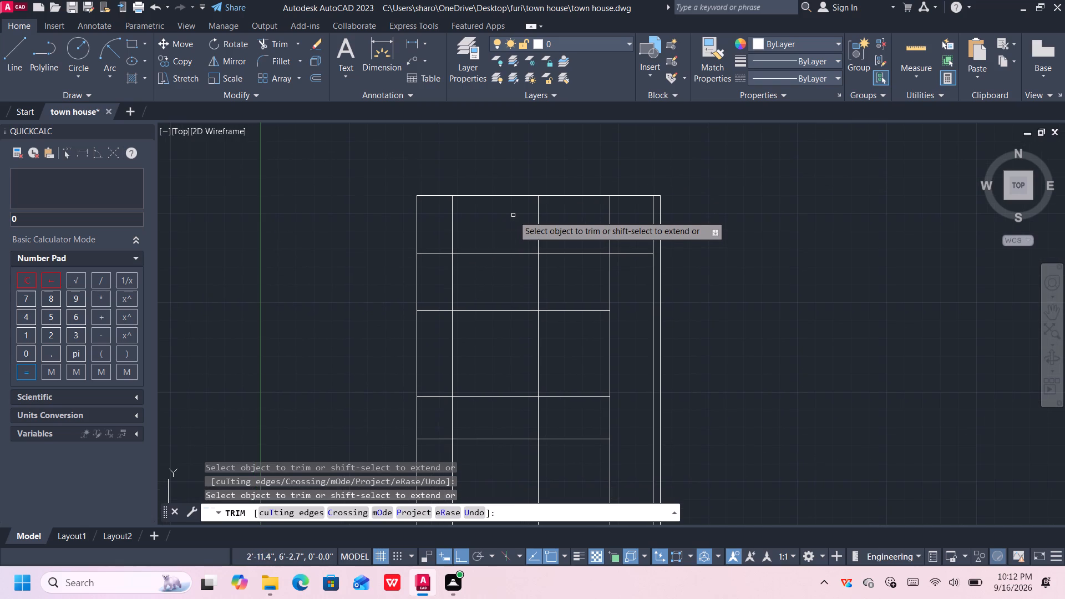
{"action": "middle_click_drag", "start_coordinate": [521, 204], "coordinate": [527, 238]}
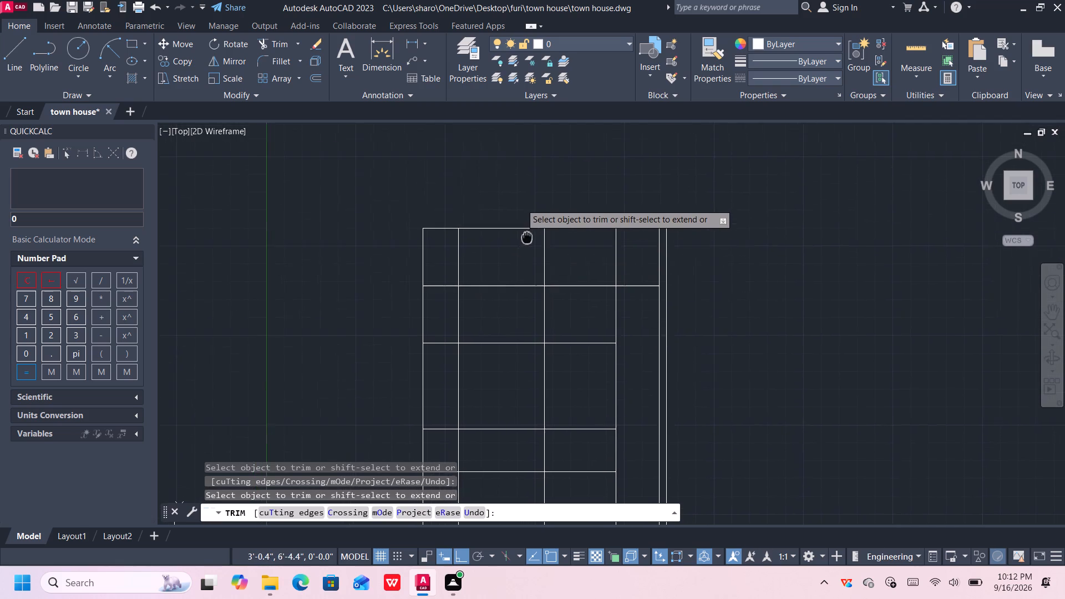
{"action": "middle_click_drag", "start_coordinate": [527, 238], "coordinate": [529, 242]}
{"action": "key", "text": "Escape"}
Draw a vertical guide line about 2" long down the middle vertical from its intersection with the top line.
{"action": "scroll", "coordinate": [532, 255], "scroll_direction": "up", "scroll_amount": 1}
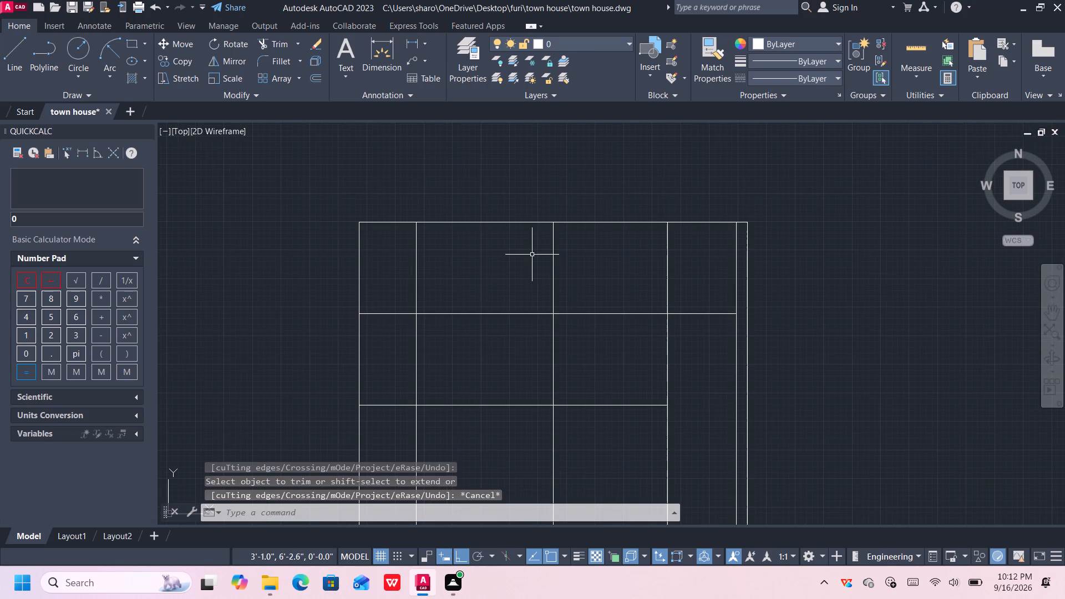
{"action": "middle_click_drag", "start_coordinate": [582, 248], "coordinate": [582, 256]}
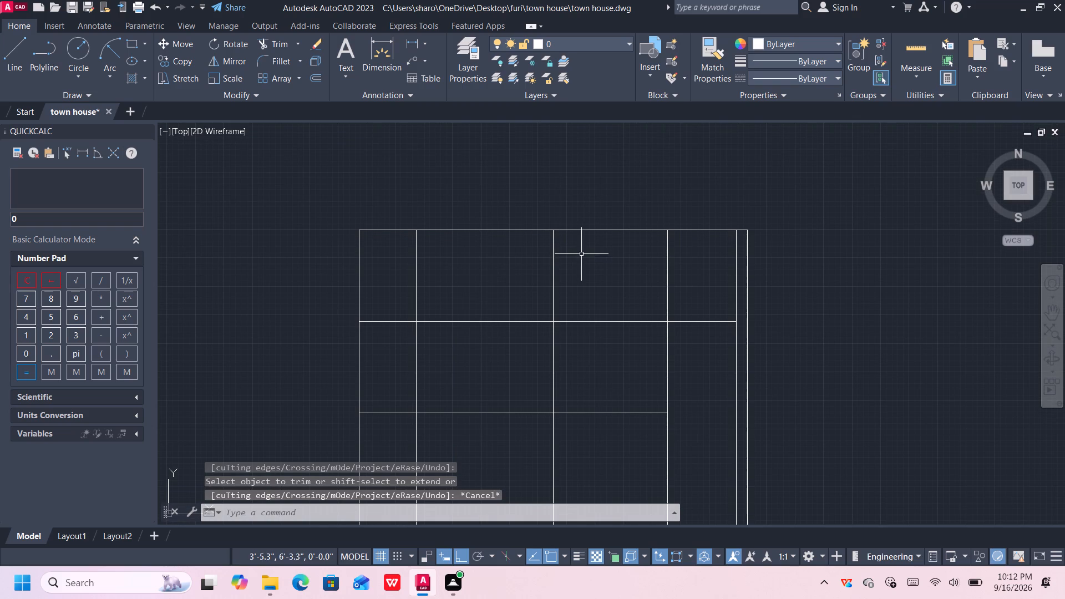
{"action": "key", "text": "l"}
{"action": "key", "text": "Return"}
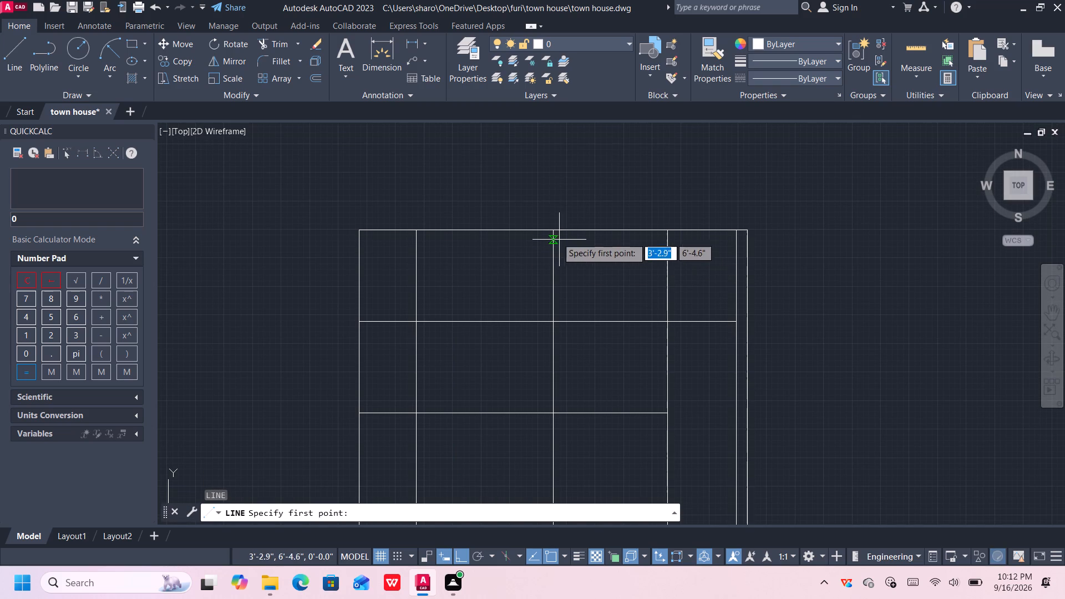
{"action": "left_click", "coordinate": [555, 234]}
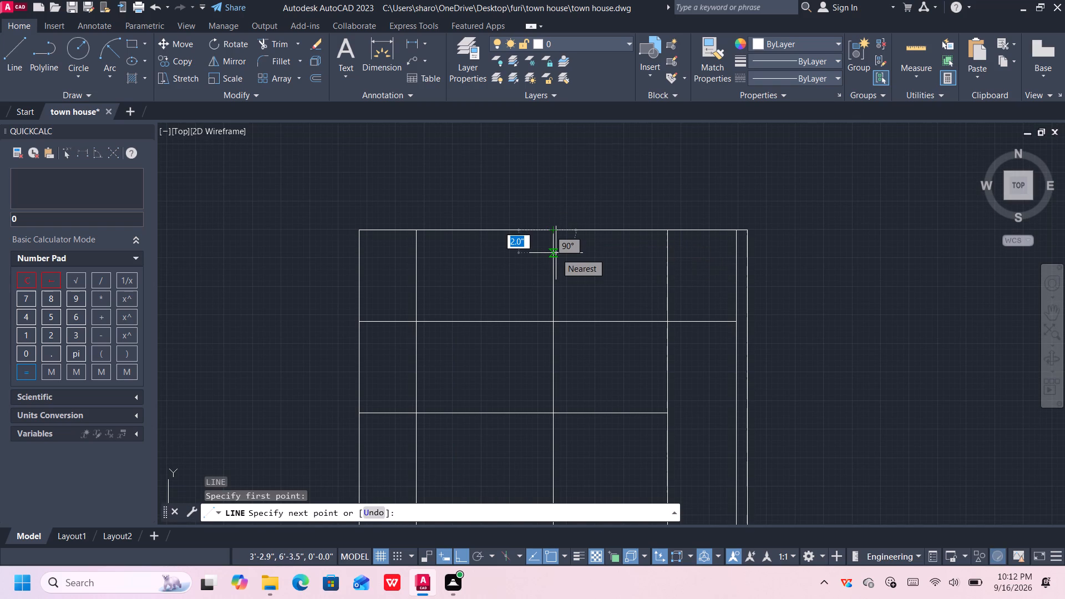
{"action": "left_click", "coordinate": [556, 253]}
{"action": "key", "text": "Return"}
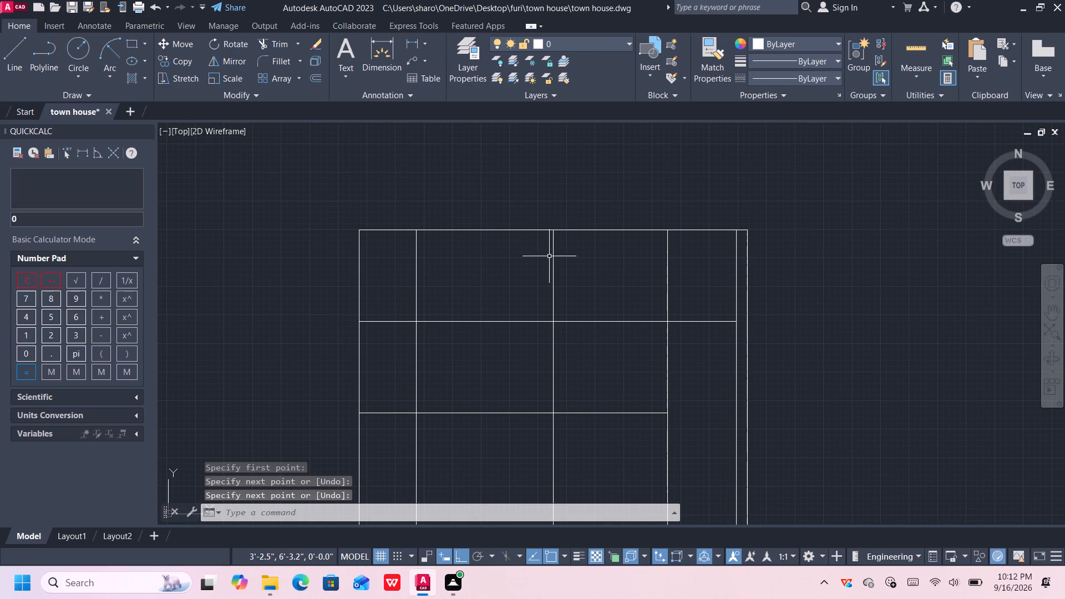
Draw a 2" horizontal guide line leftward along the top line from its intersection with the middle vertical.
{"action": "key", "text": "l"}
{"action": "key", "text": "Return"}
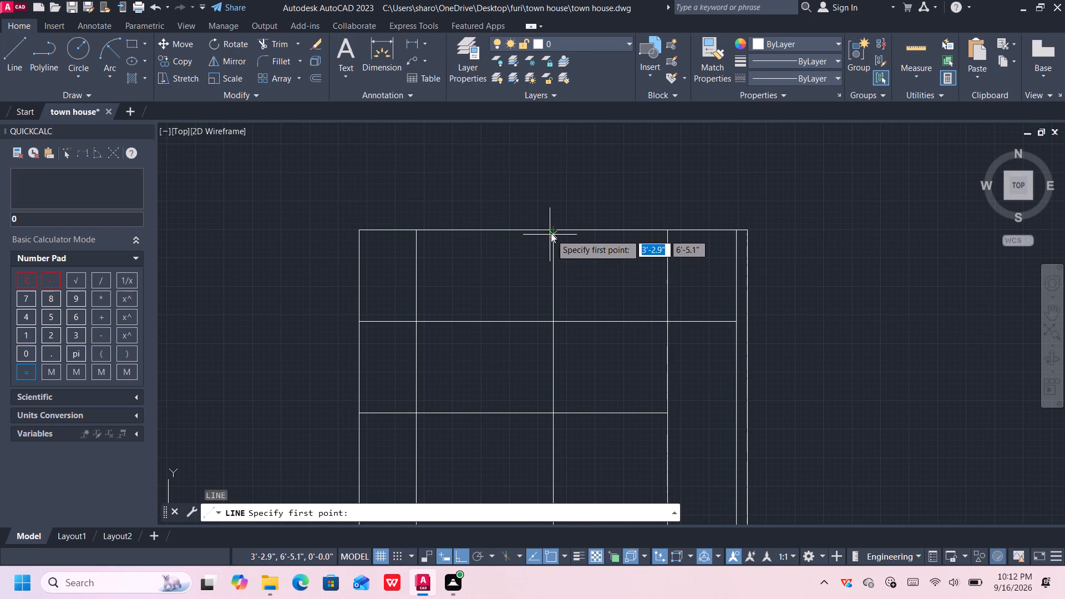
{"action": "left_click", "coordinate": [551, 230]}
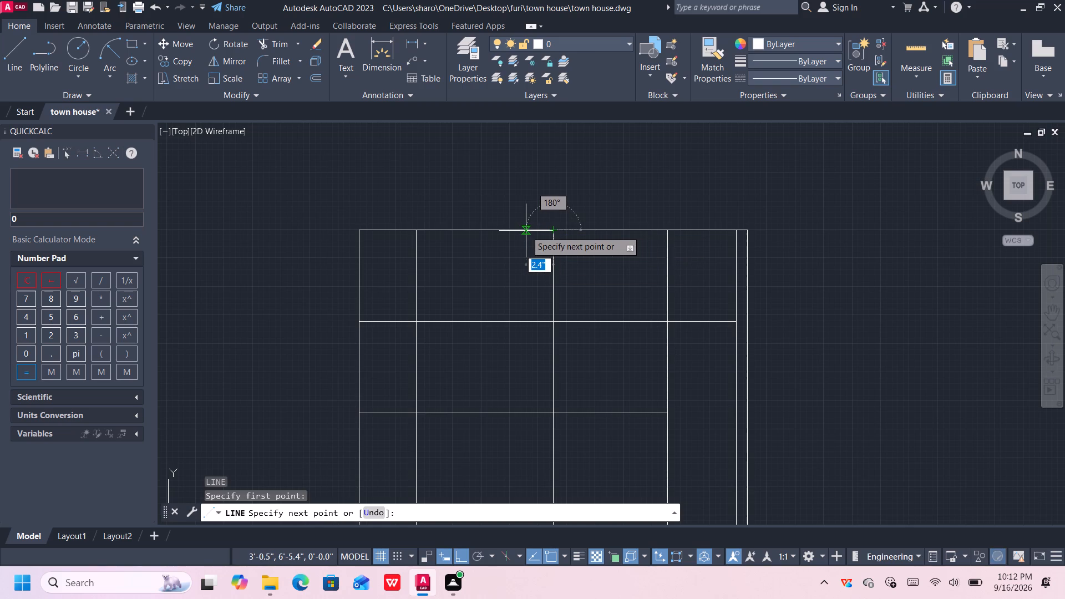
{"action": "type", "text": "2\""}
{"action": "key", "text": "Return"}
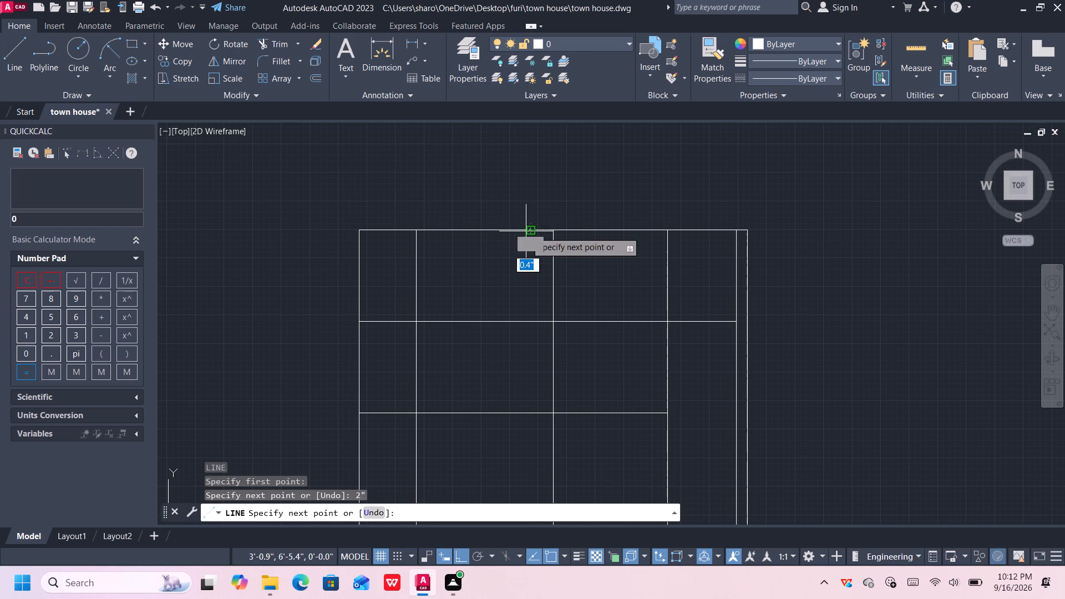
{"action": "key", "text": "Escape"}
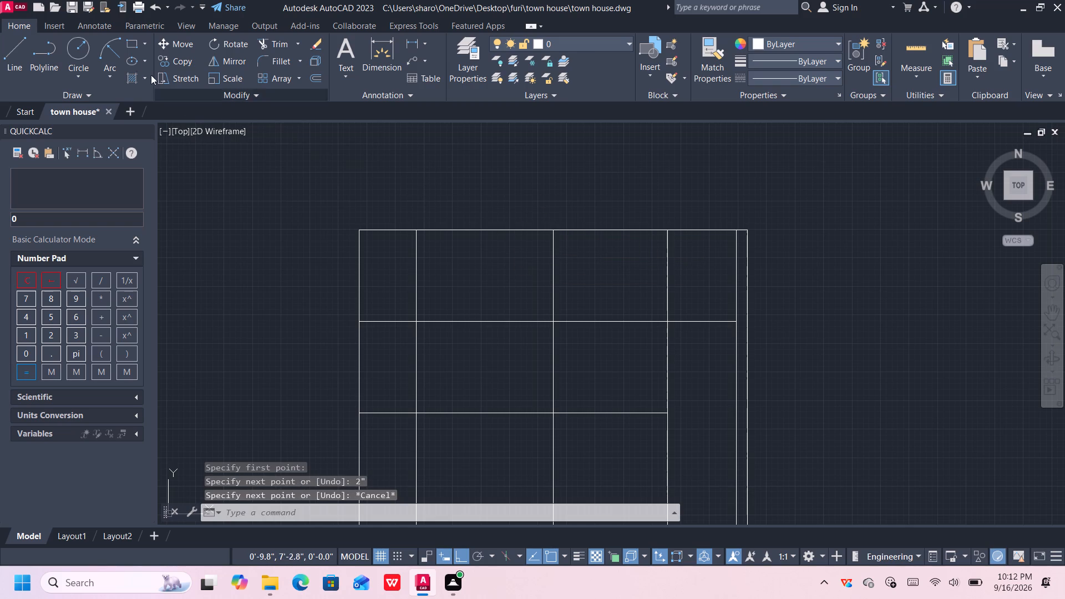
Draw a start-end-radius arc of 2" radius from the vertical guide's lower end to the horizontal guide's left end.
{"action": "left_click", "coordinate": [110, 47]}
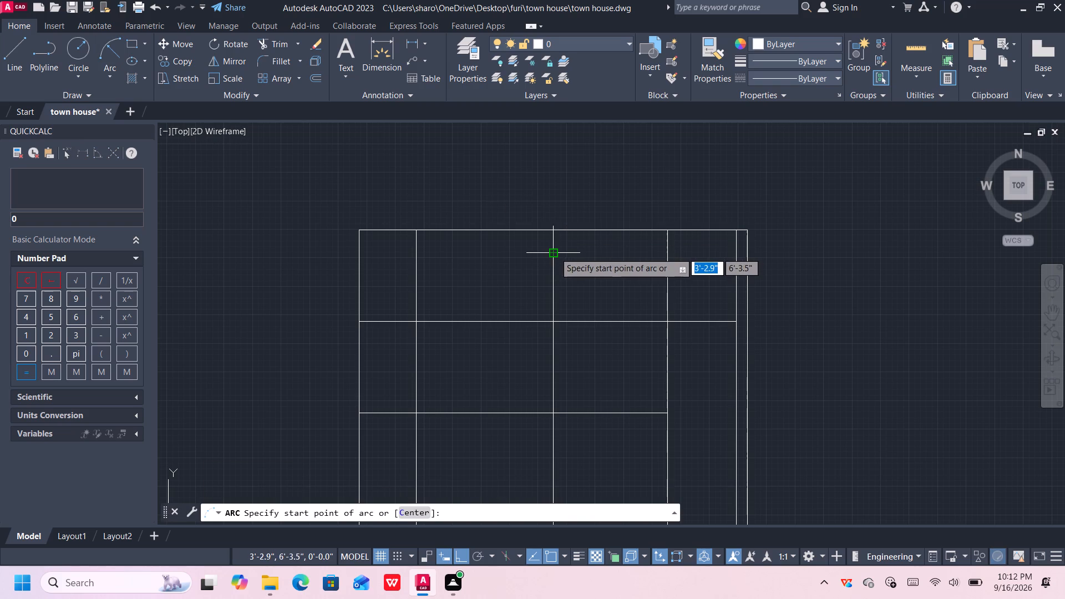
{"action": "left_click", "coordinate": [552, 251]}
{"action": "left_click", "coordinate": [529, 230]}
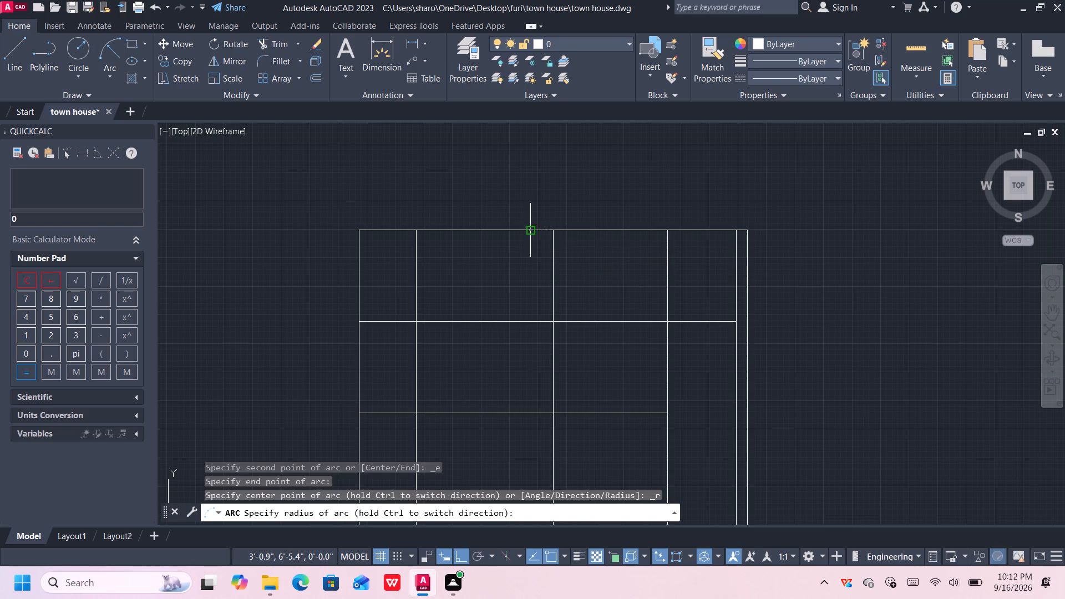
{"action": "left_click", "coordinate": [554, 230]}
{"action": "key", "text": "Escape"}
Trim the top line between the middle and right inner verticals, plus the square corner remnants outside the arc.
{"action": "scroll", "coordinate": [566, 251], "scroll_direction": "up", "scroll_amount": 1}
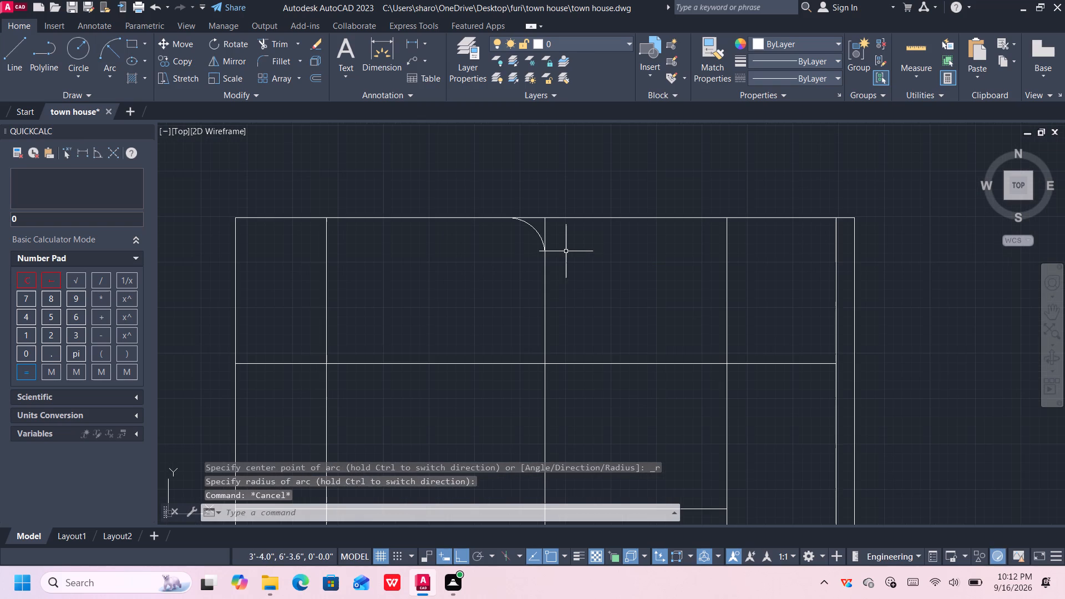
{"action": "key", "text": "t"}
{"action": "key", "text": "r"}
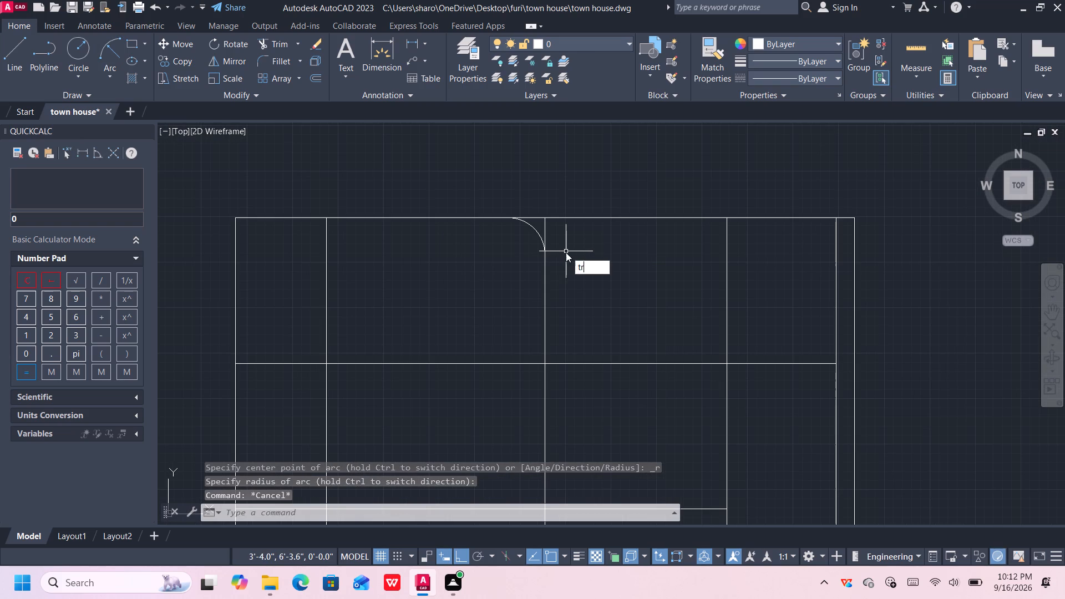
{"action": "key", "text": "Return"}
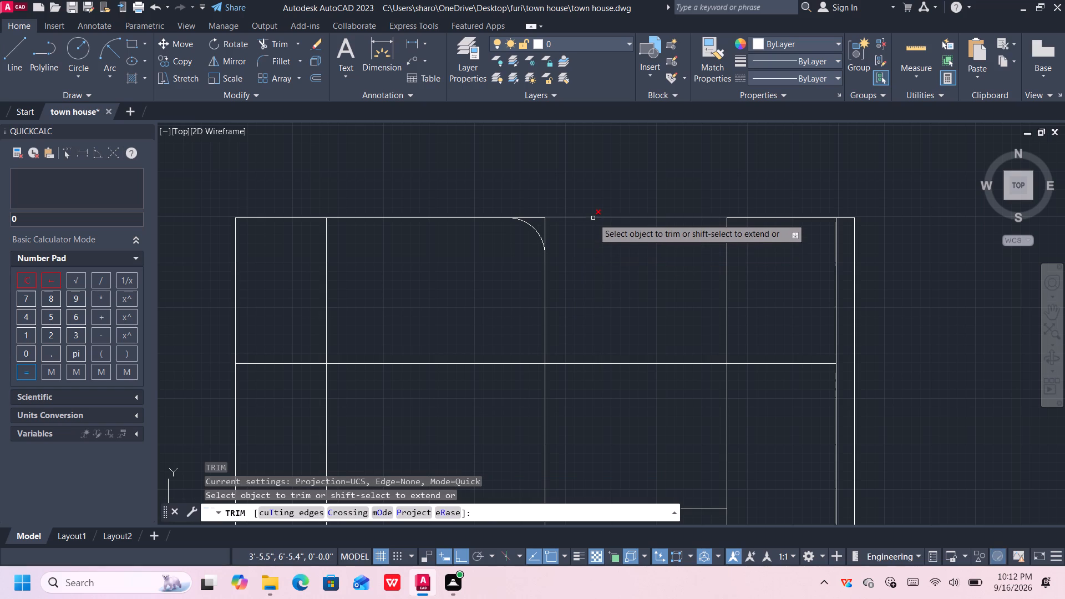
{"action": "left_click", "coordinate": [593, 218]}
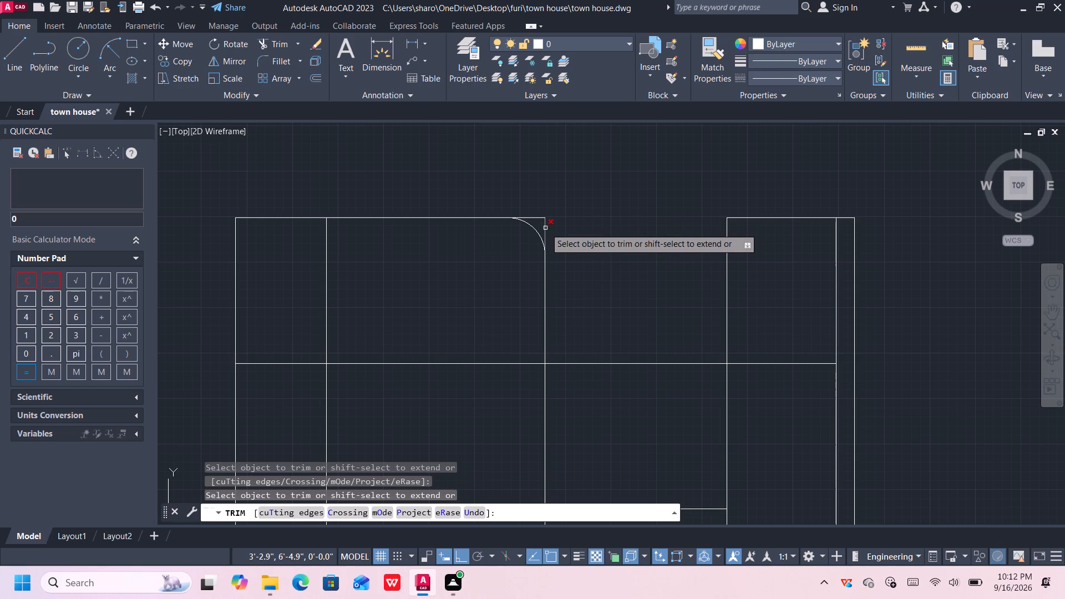
{"action": "left_click", "coordinate": [545, 228]}
{"action": "left_click", "coordinate": [545, 228]}
{"action": "left_click", "coordinate": [537, 219]}
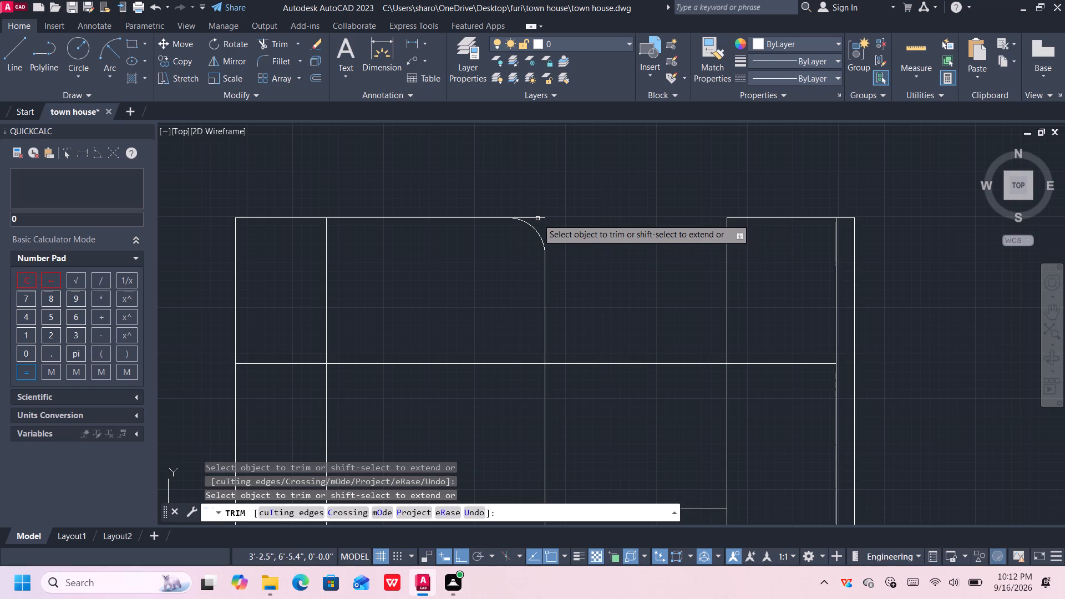
{"action": "left_click", "coordinate": [537, 219]}
{"action": "left_click", "coordinate": [539, 219]}
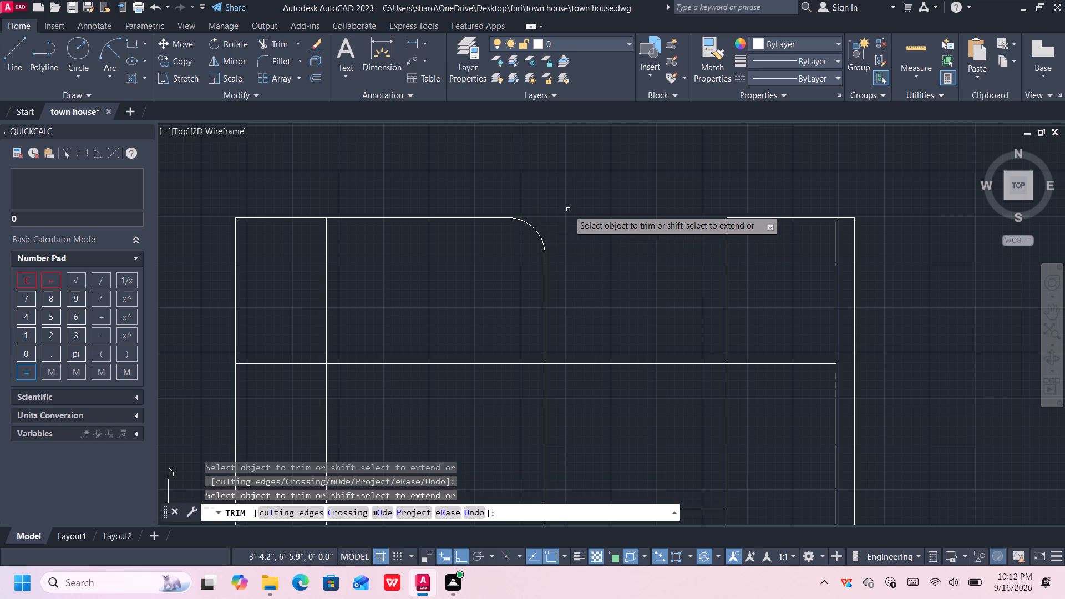
Trim both inner side verticals within the top band and the remaining top line segment beside the narrow side strip.
{"action": "scroll", "coordinate": [582, 221], "scroll_direction": "down", "scroll_amount": 1}
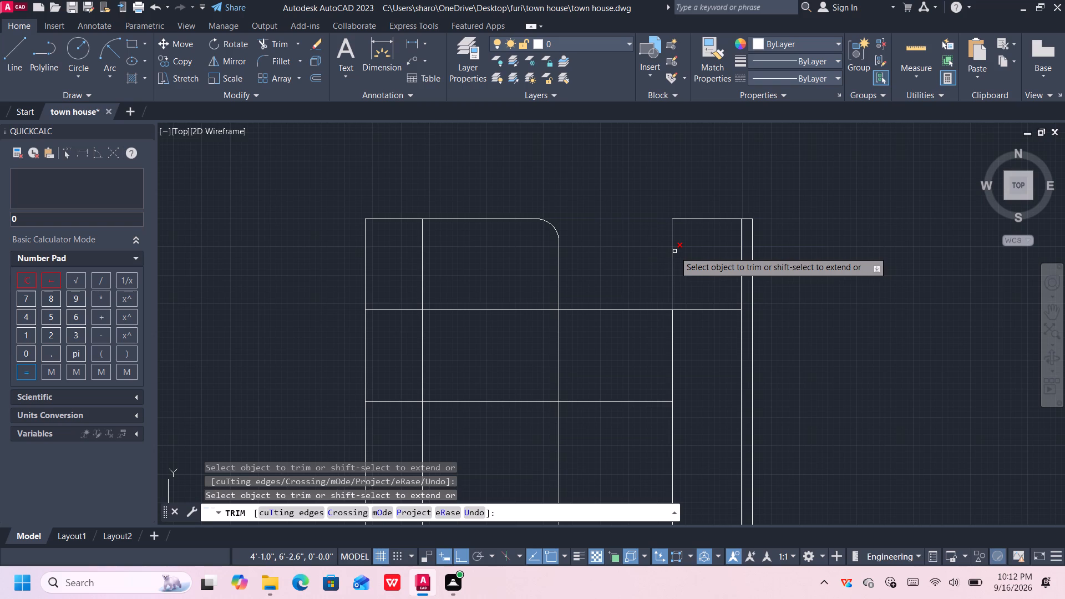
{"action": "left_click", "coordinate": [674, 251]}
{"action": "left_click", "coordinate": [688, 216]}
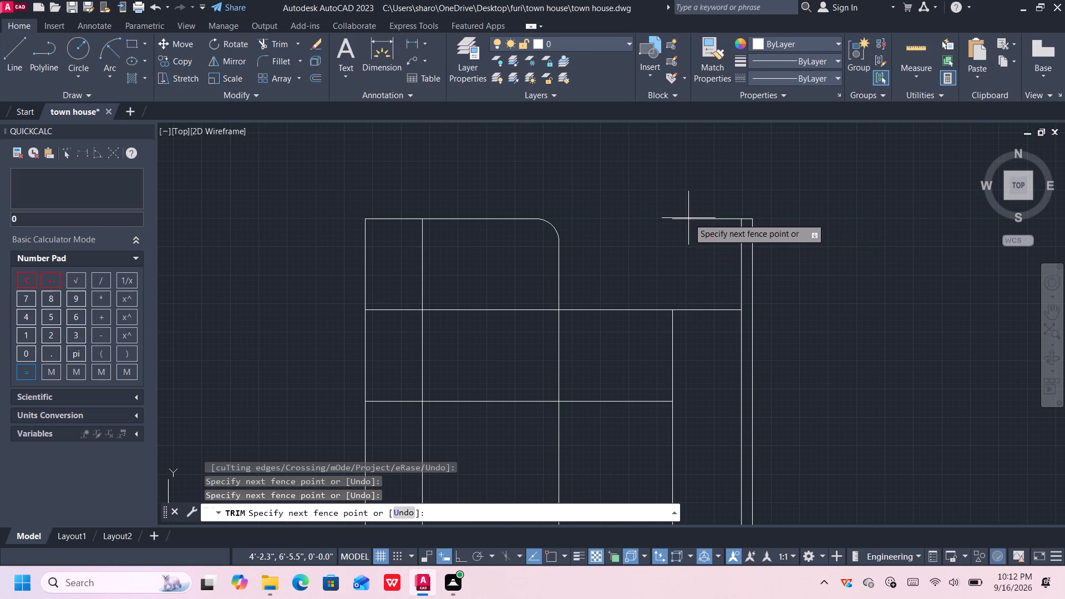
{"action": "left_click", "coordinate": [688, 221]}
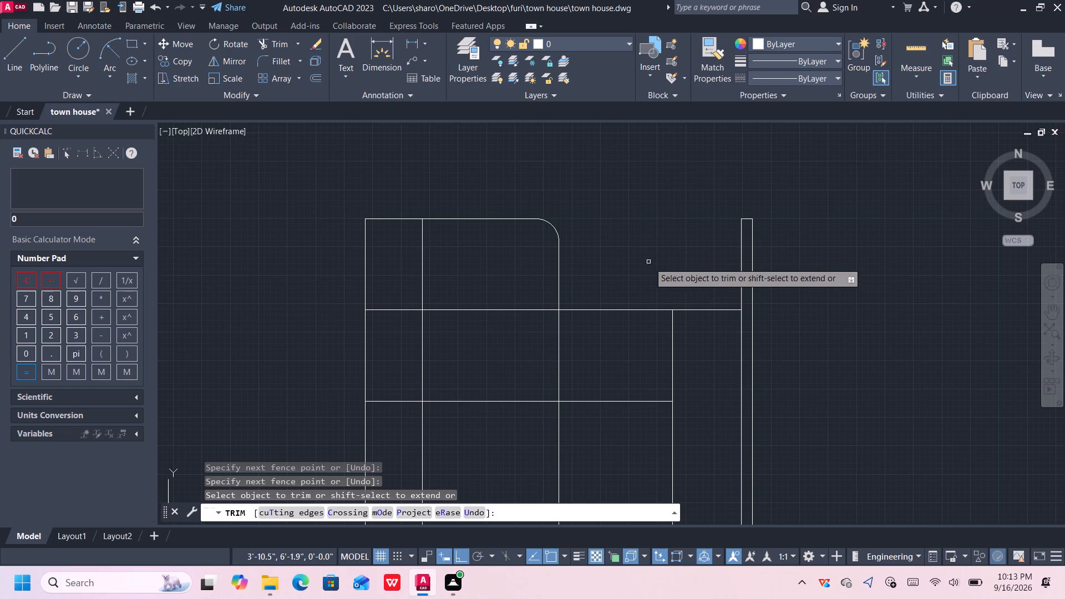
{"action": "middle_click_drag", "start_coordinate": [599, 285], "coordinate": [607, 253]}
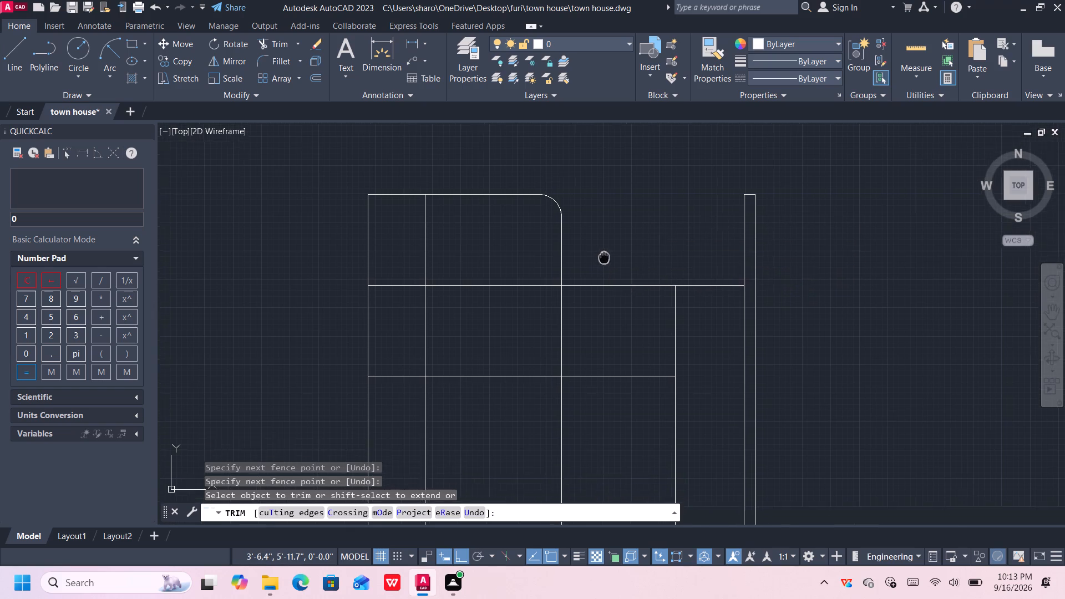
{"action": "middle_click_drag", "start_coordinate": [607, 253], "coordinate": [621, 229]}
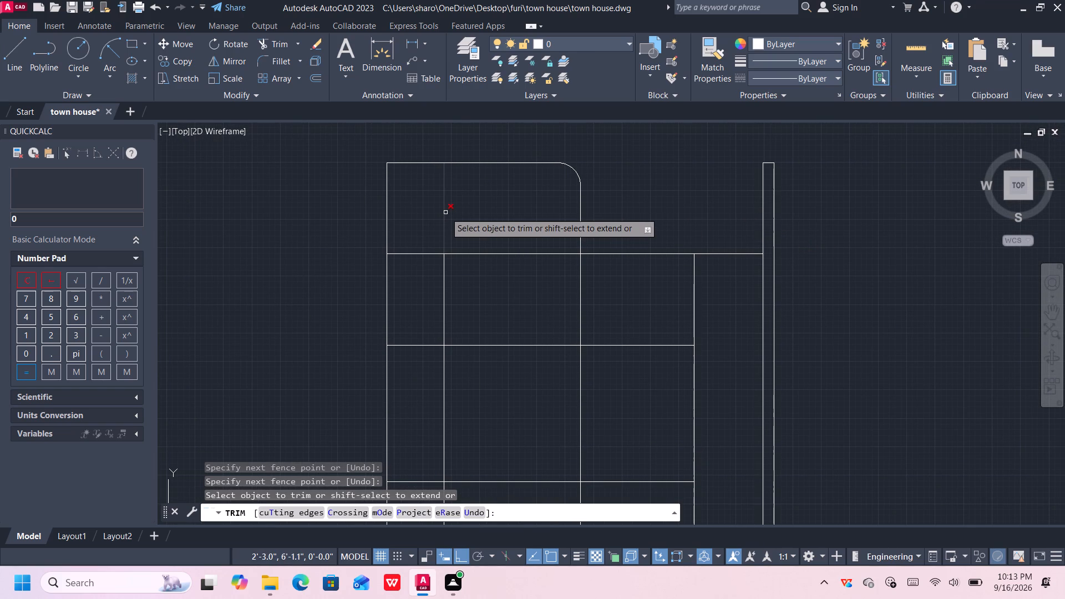
{"action": "left_click", "coordinate": [445, 212]}
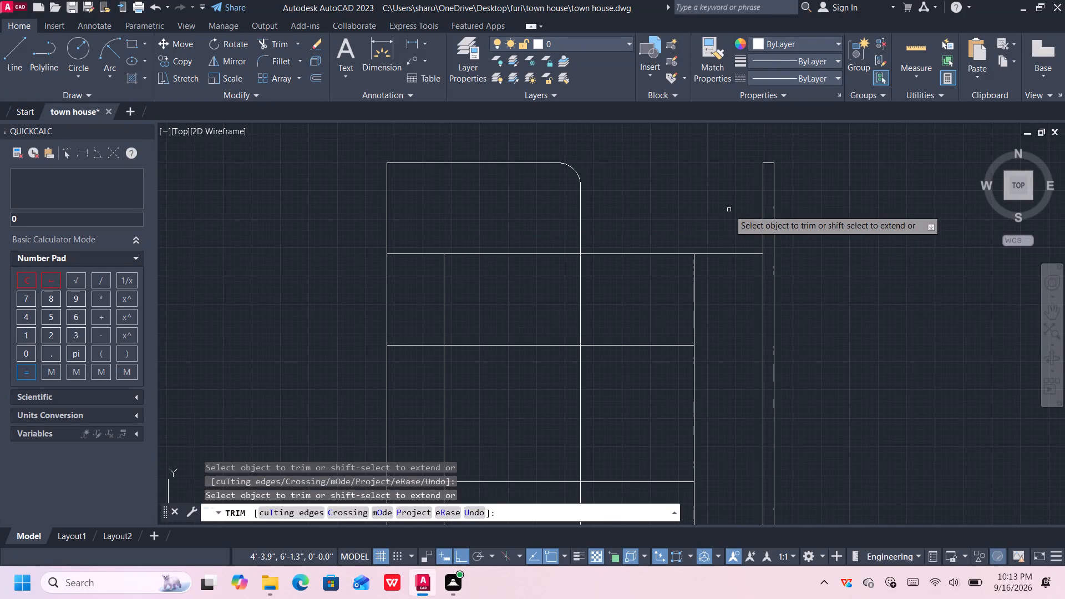
{"action": "key", "text": "Escape"}
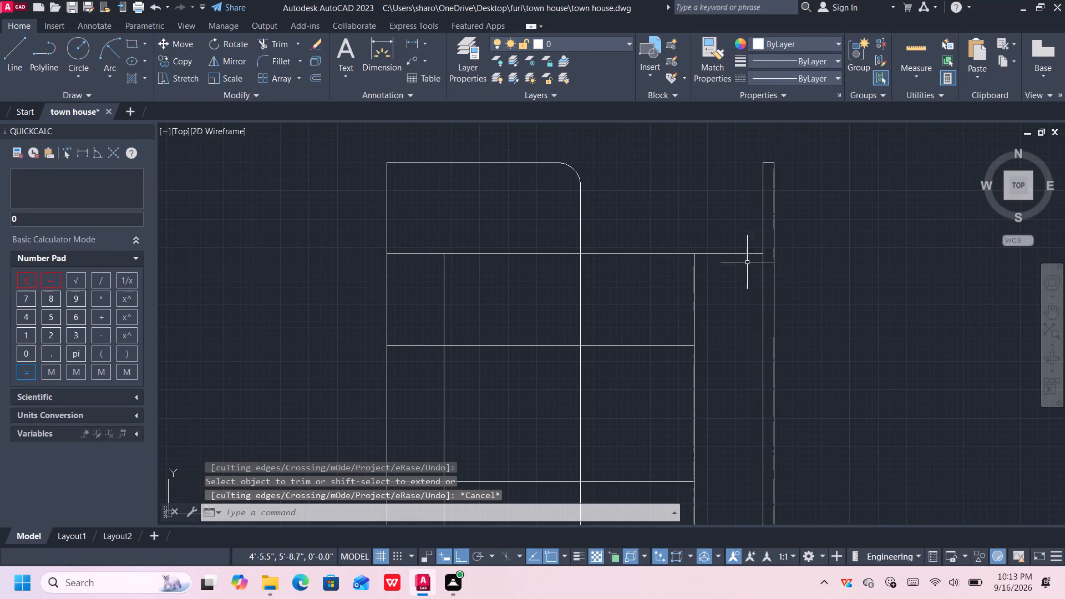
With ortho off, draw a slanted line from the side strip's top inner corner to the horizontal below, about 2" left of the strip.
{"action": "middle_click_drag", "start_coordinate": [733, 286], "coordinate": [724, 263]}
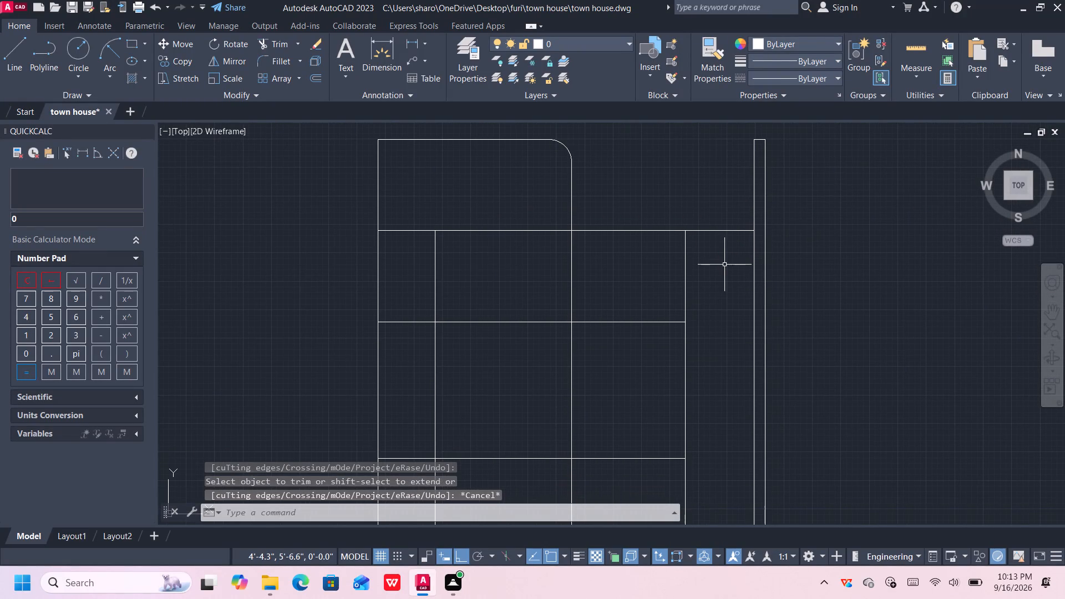
{"action": "key", "text": "l"}
{"action": "key", "text": "Return"}
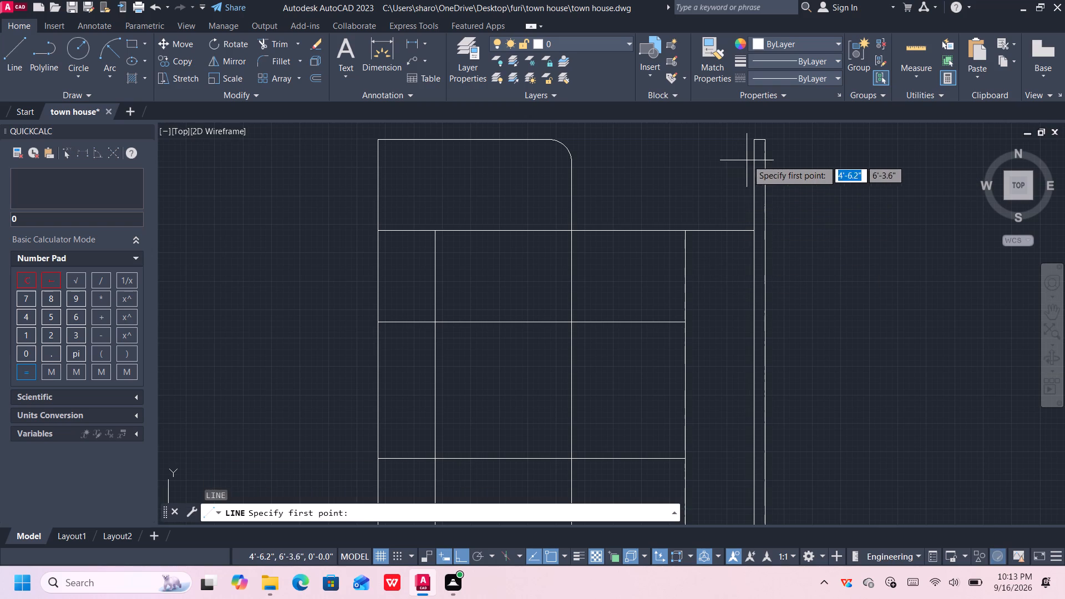
{"action": "left_click", "coordinate": [753, 144]}
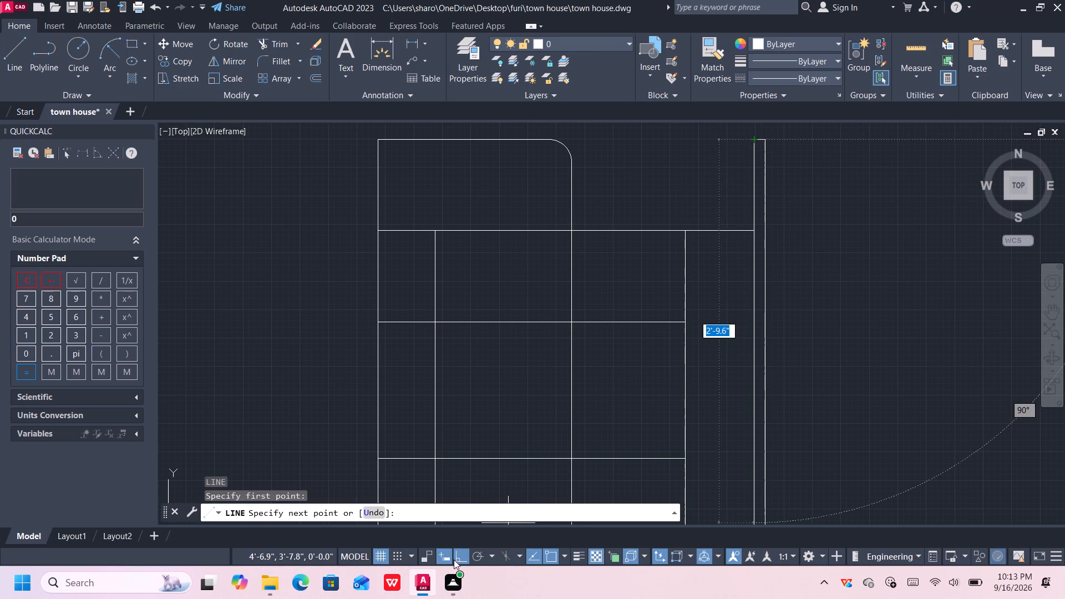
{"action": "left_click", "coordinate": [465, 552]}
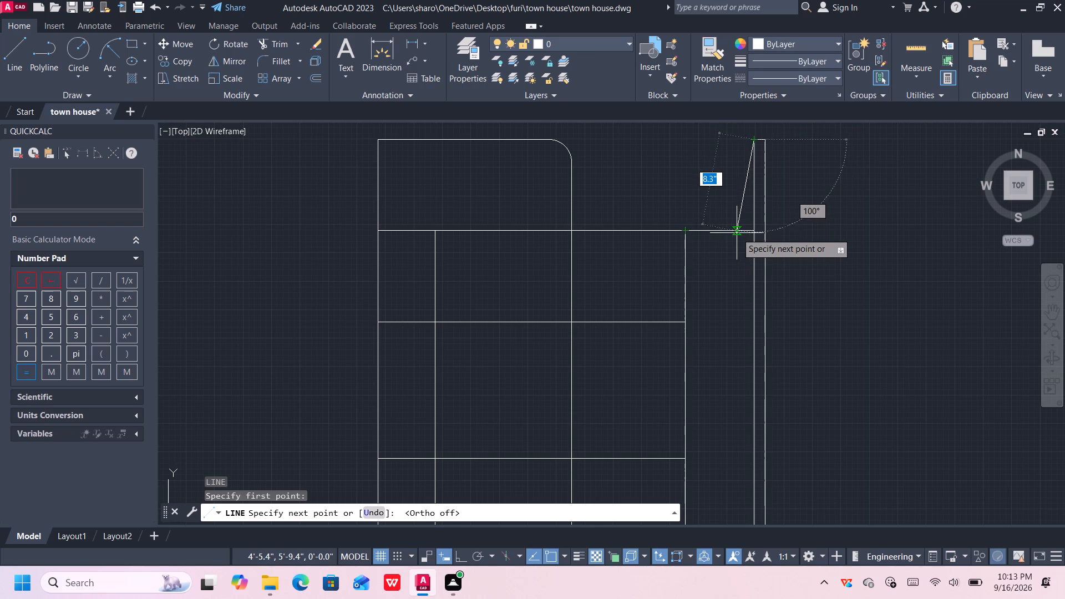
{"action": "left_click", "coordinate": [733, 233]}
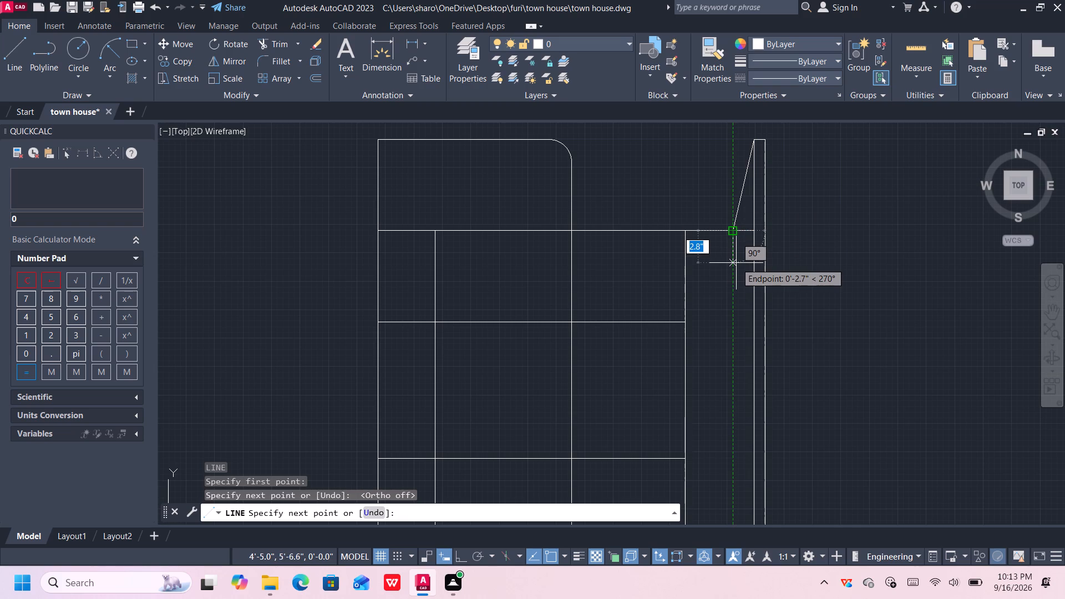
{"action": "key", "text": "Return"}
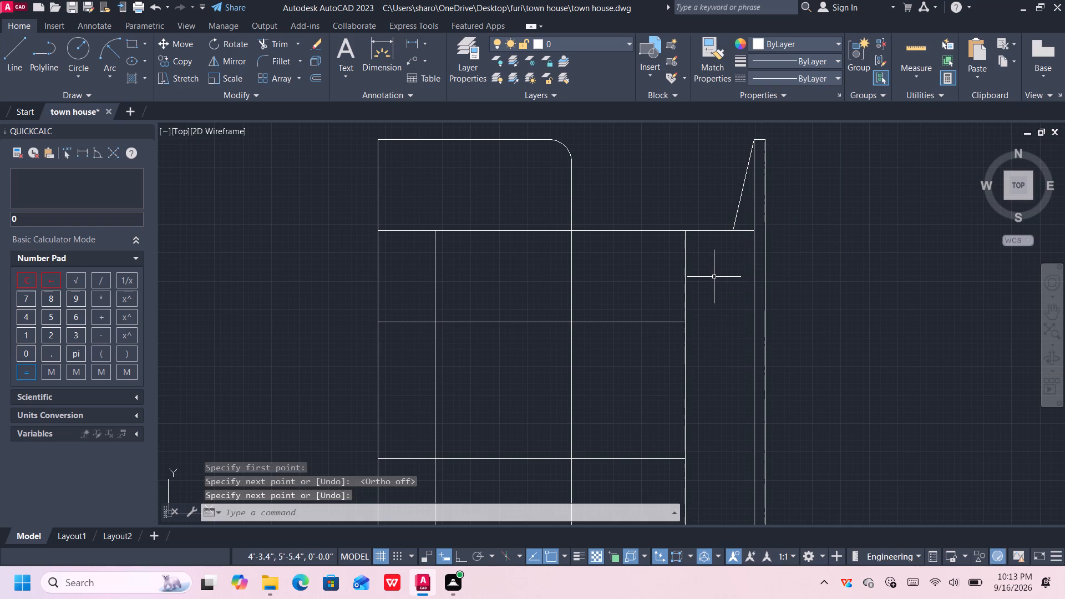
Extend the three horizontal lines below the top band's lower line rightward to the narrow side strip.
{"action": "middle_click_drag", "start_coordinate": [714, 277], "coordinate": [717, 247]}
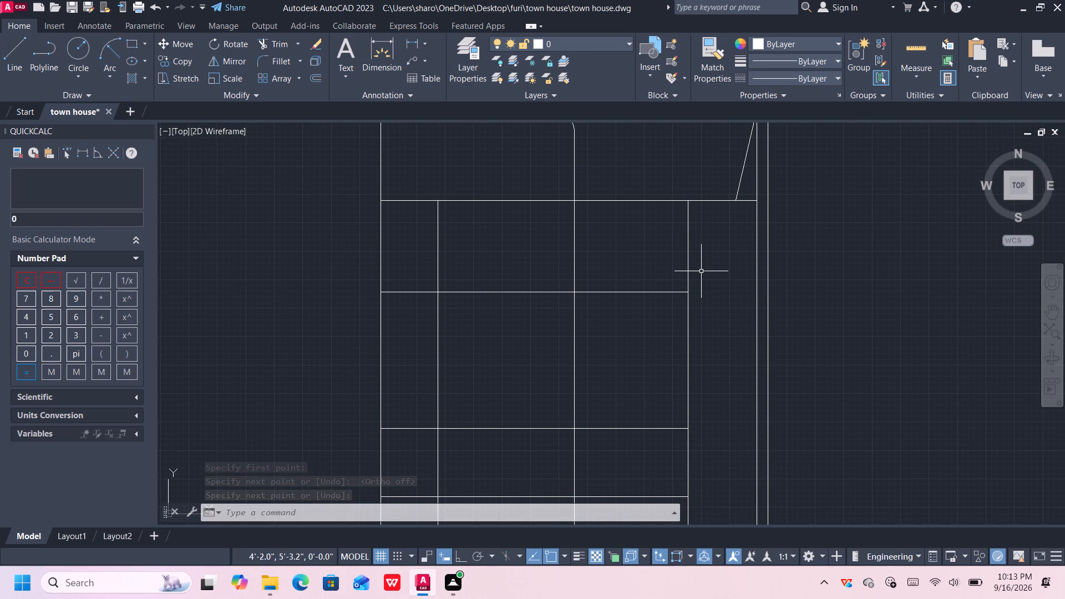
{"action": "key", "text": "e"}
{"action": "key", "text": "x"}
{"action": "key", "text": "Return"}
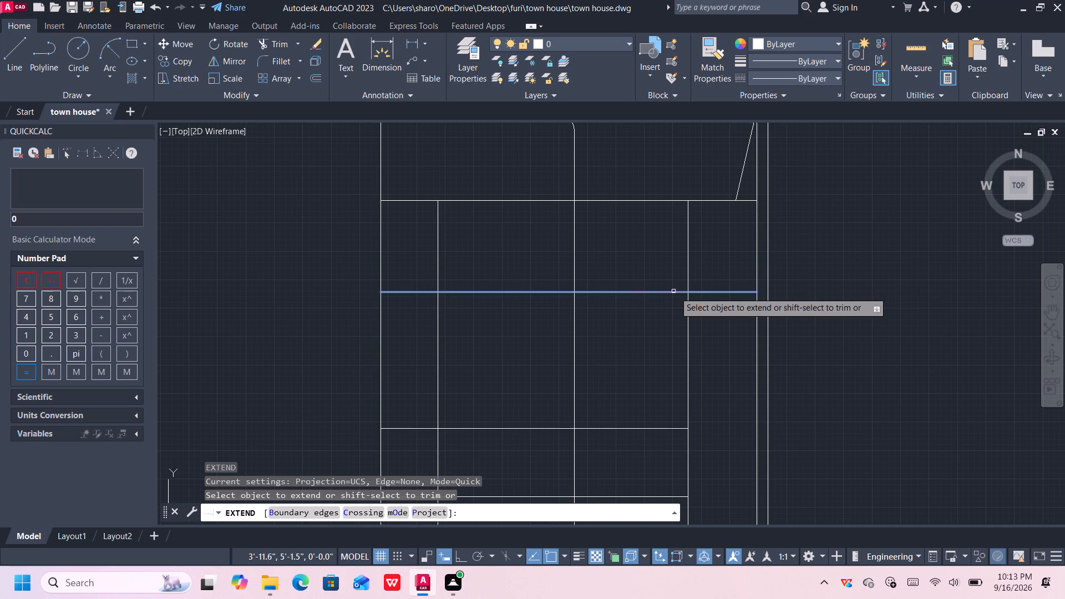
{"action": "left_click", "coordinate": [674, 292]}
{"action": "middle_click_drag", "start_coordinate": [676, 329], "coordinate": [676, 328]}
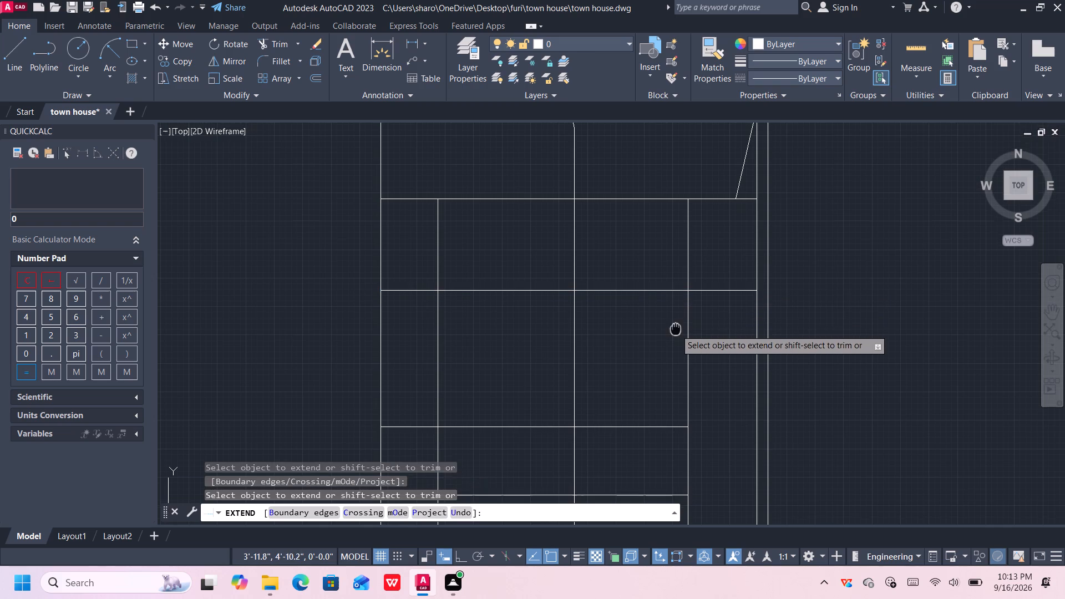
{"action": "middle_click_drag", "start_coordinate": [676, 328], "coordinate": [676, 281]}
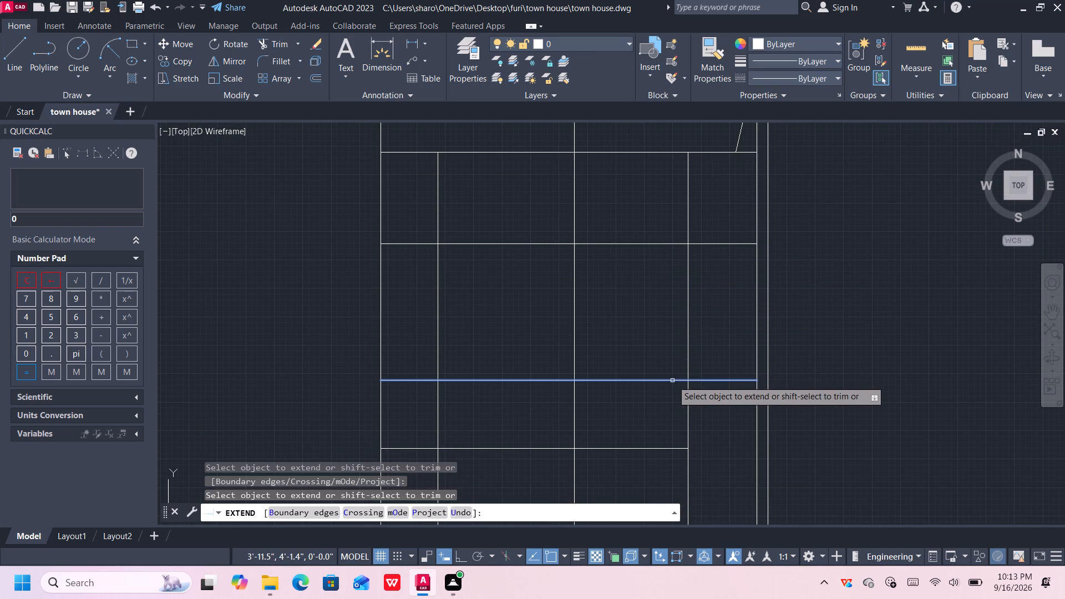
{"action": "left_click", "coordinate": [672, 380]}
{"action": "middle_click_drag", "start_coordinate": [662, 397], "coordinate": [635, 270]}
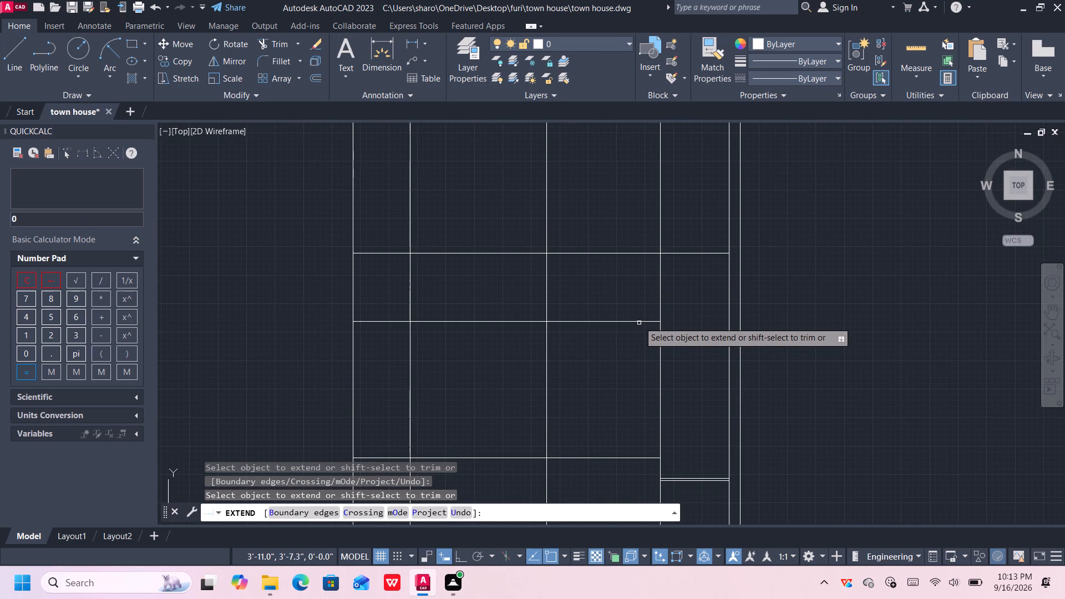
{"action": "left_click", "coordinate": [639, 321]}
{"action": "key", "text": "Escape"}
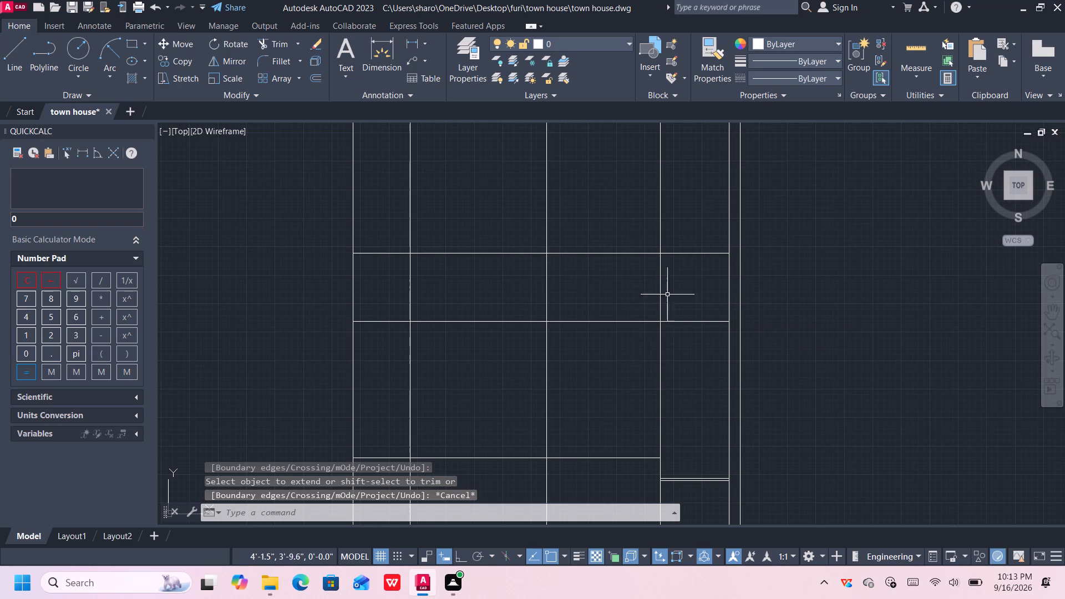
Examine the whole facade, from the rounded corner and slanted line down to the lower panels.
{"action": "scroll", "coordinate": [618, 182], "scroll_direction": "down", "scroll_amount": 1}
{"action": "middle_click_drag", "start_coordinate": [615, 179], "coordinate": [635, 279]}
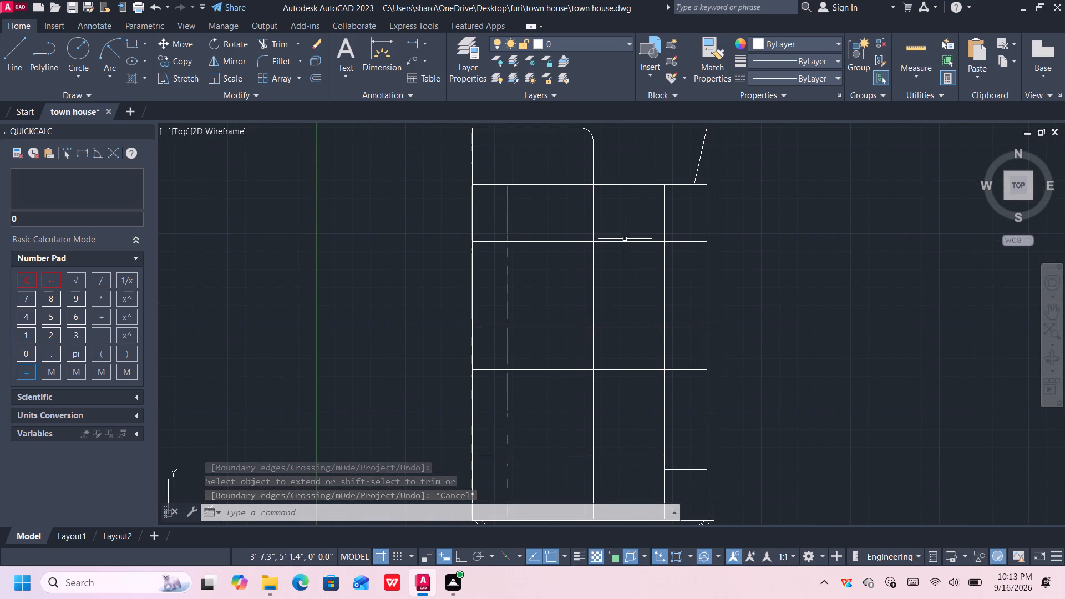
{"action": "scroll", "coordinate": [592, 225], "scroll_direction": "up", "scroll_amount": 1}
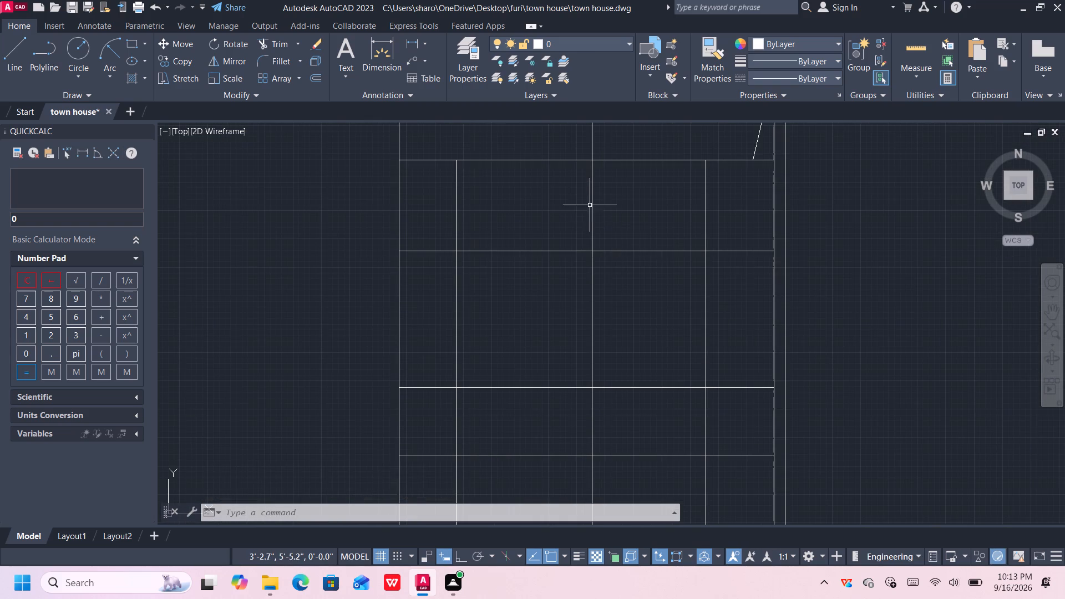
{"action": "middle_click_drag", "start_coordinate": [585, 197], "coordinate": [601, 267]}
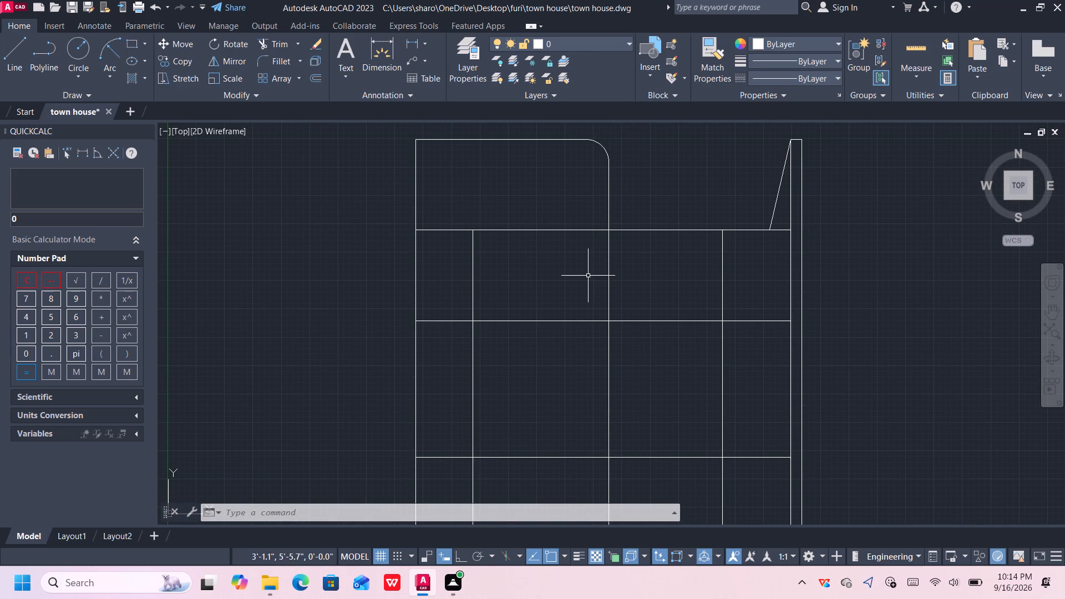
{"action": "middle_click_drag", "start_coordinate": [586, 276], "coordinate": [577, 243]}
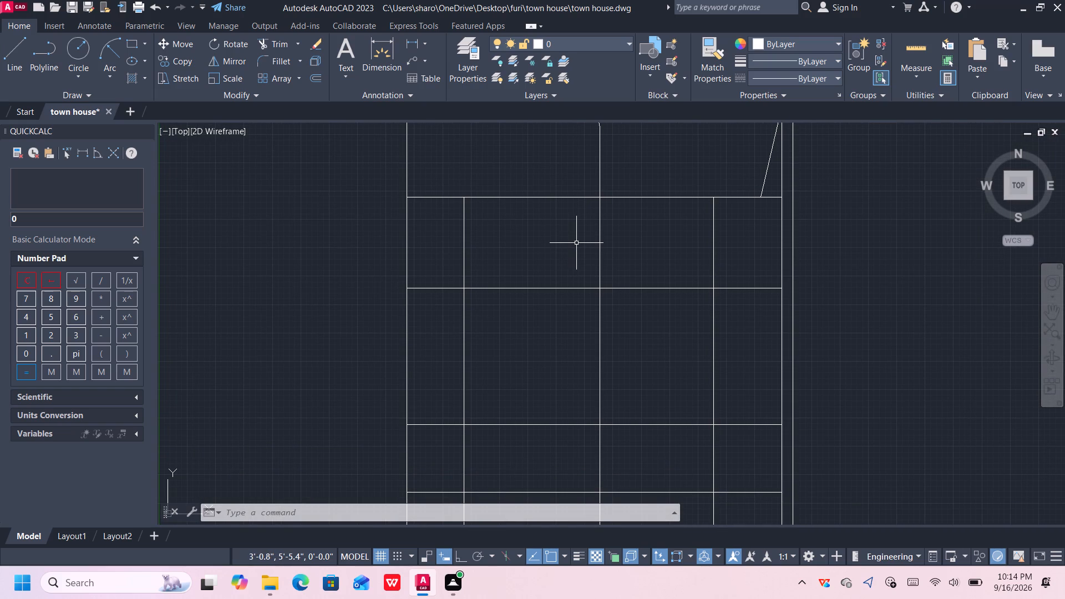
{"action": "scroll", "coordinate": [576, 243], "scroll_direction": "down", "scroll_amount": 1}
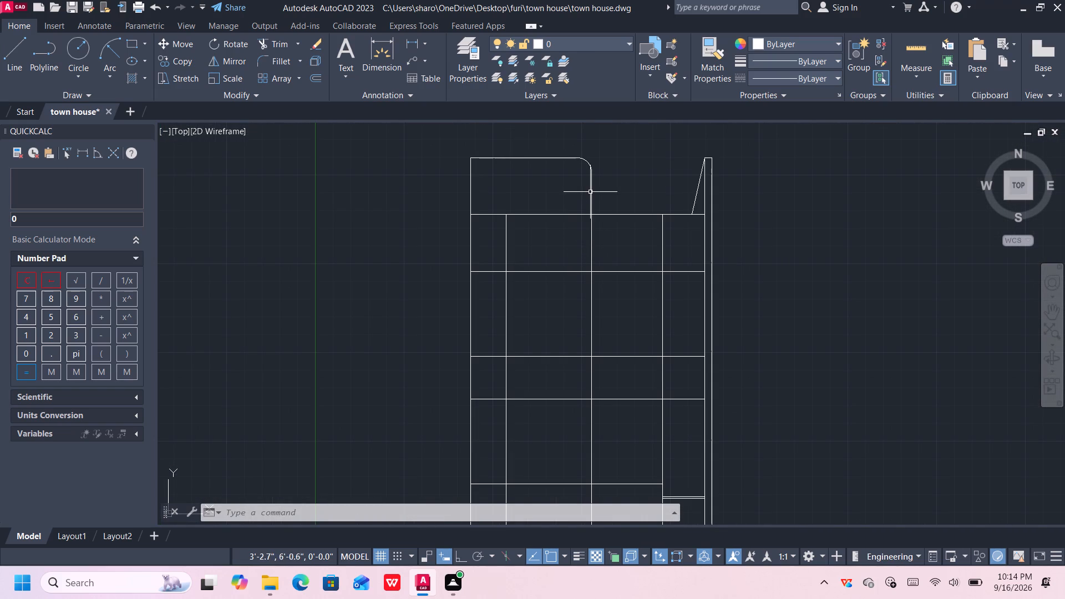
{"action": "middle_click_drag", "start_coordinate": [620, 241], "coordinate": [605, 206]}
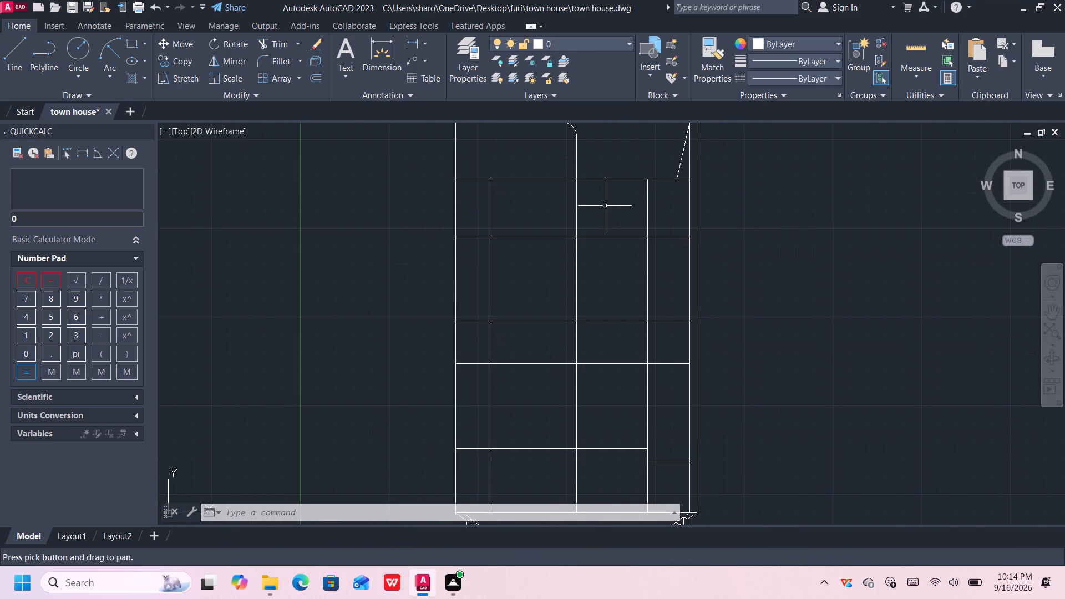
{"action": "middle_click_drag", "start_coordinate": [603, 200], "coordinate": [608, 222]}
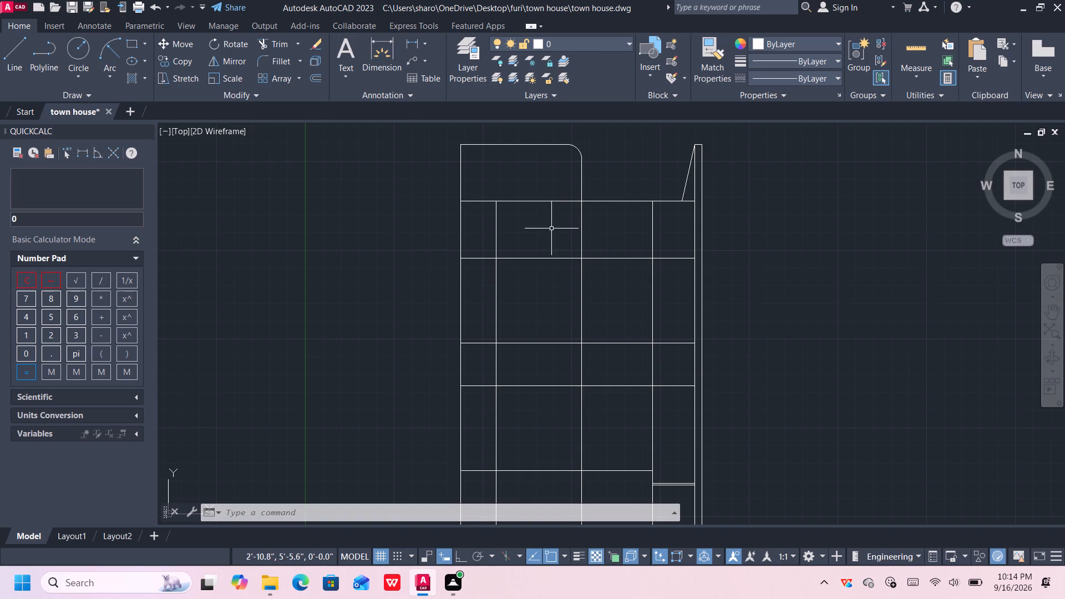
{"action": "middle_click_drag", "start_coordinate": [543, 228], "coordinate": [536, 201]}
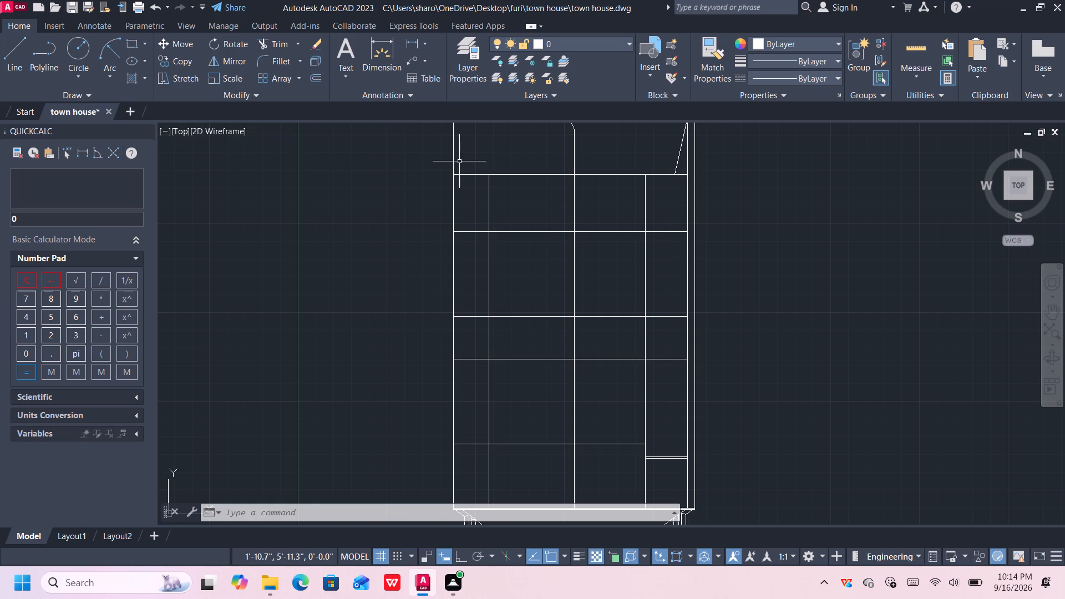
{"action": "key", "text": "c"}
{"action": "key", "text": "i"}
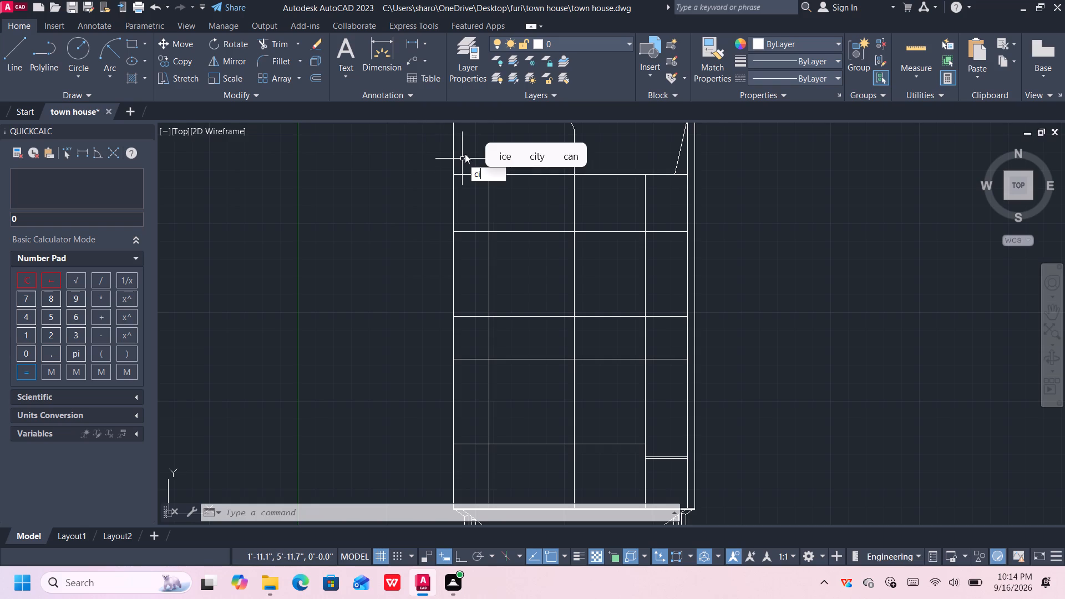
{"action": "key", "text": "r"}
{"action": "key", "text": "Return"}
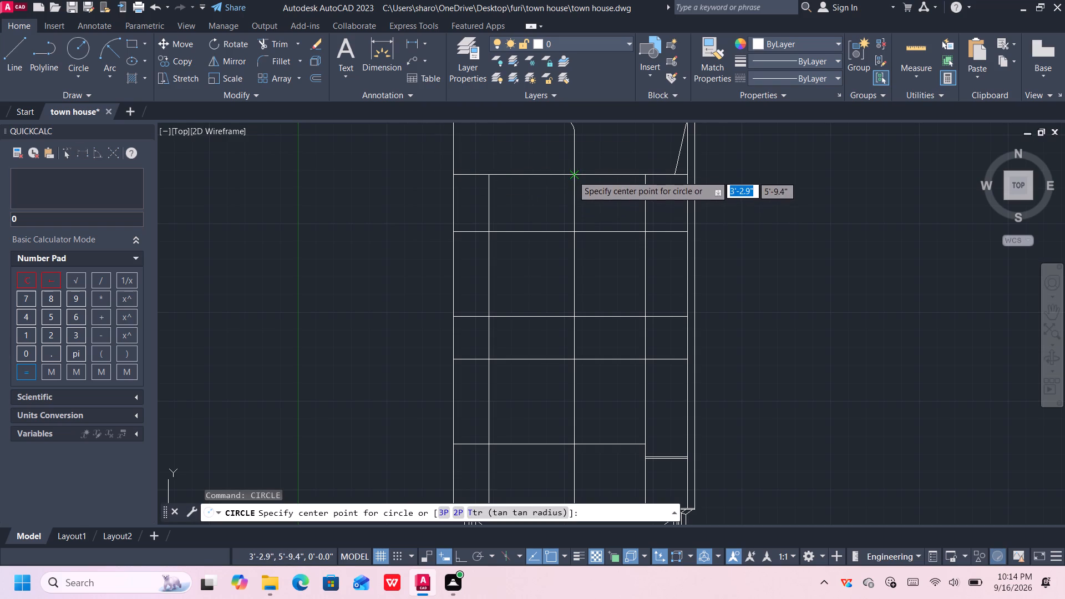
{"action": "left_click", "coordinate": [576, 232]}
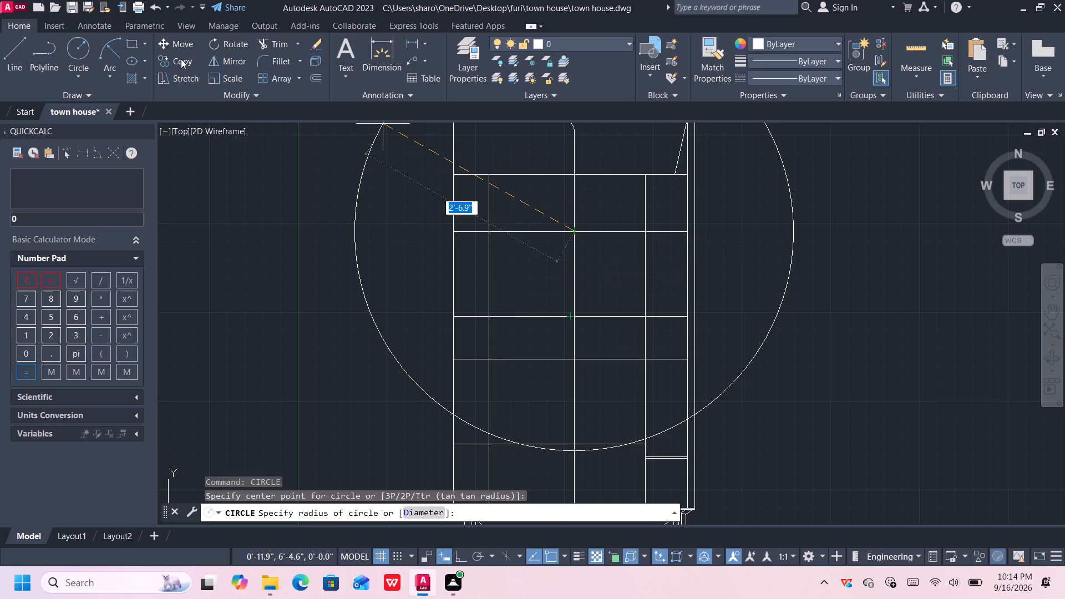
Draw a two-point circle of 1' diameter between the second and third facade horizontals, beside the middle vertical line.
{"action": "left_click", "coordinate": [86, 75]}
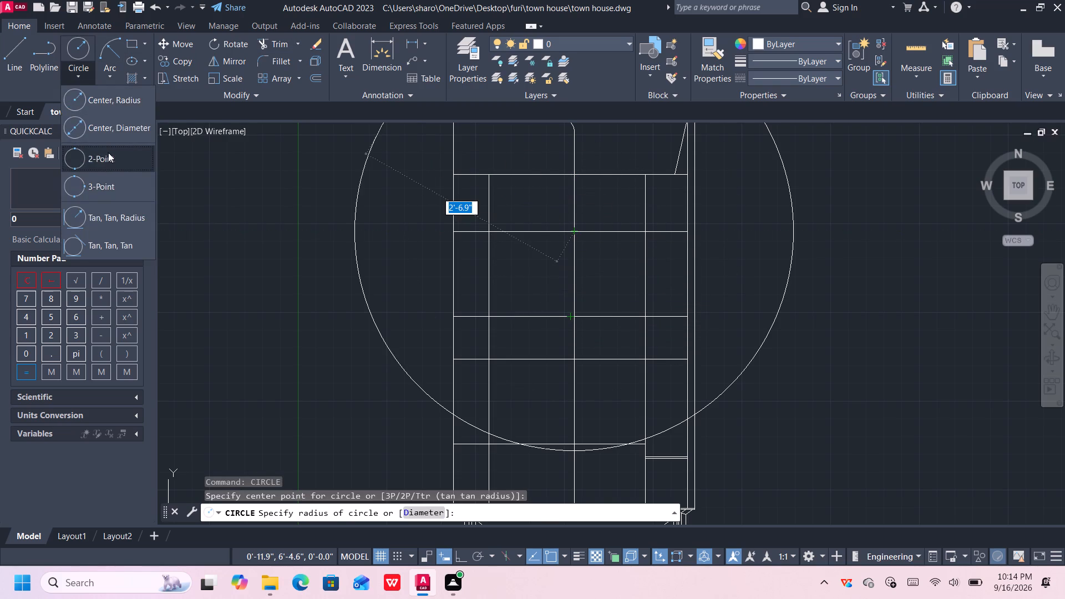
{"action": "left_click", "coordinate": [108, 153]}
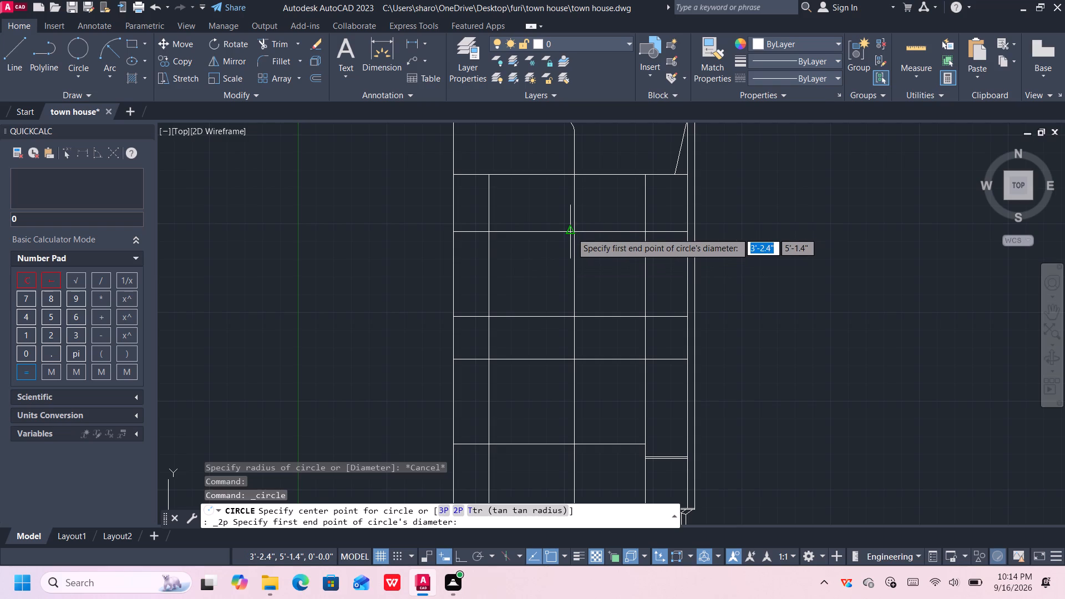
{"action": "left_click", "coordinate": [571, 232]}
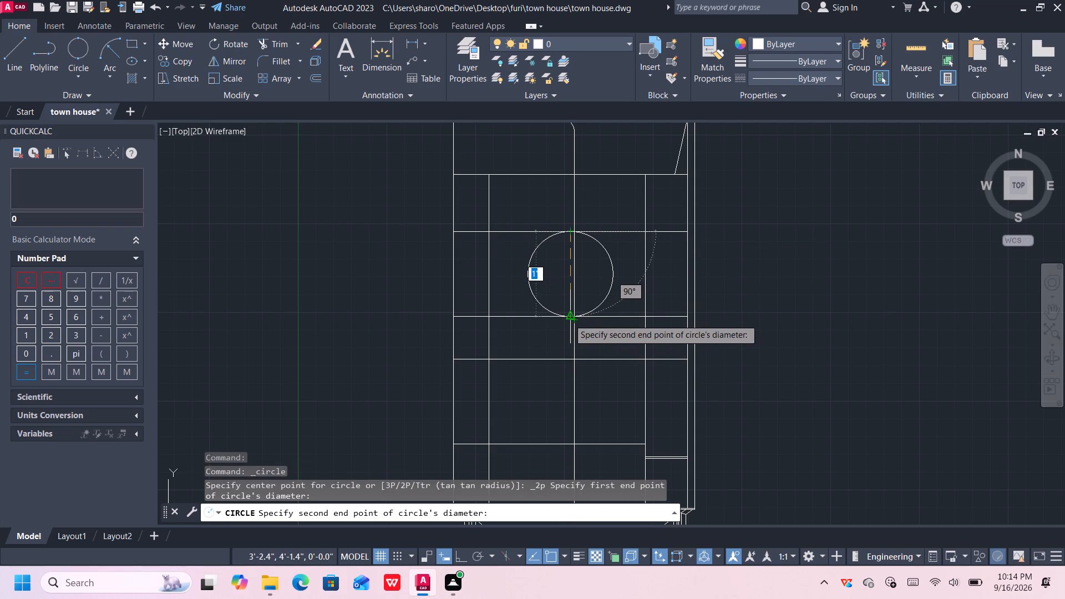
{"action": "left_click", "coordinate": [569, 319]}
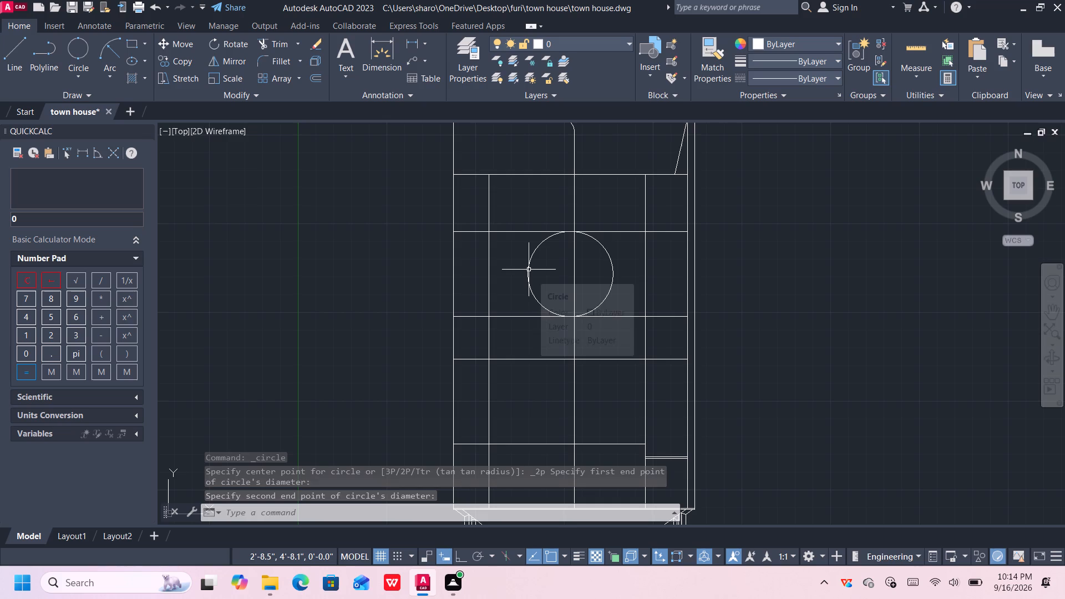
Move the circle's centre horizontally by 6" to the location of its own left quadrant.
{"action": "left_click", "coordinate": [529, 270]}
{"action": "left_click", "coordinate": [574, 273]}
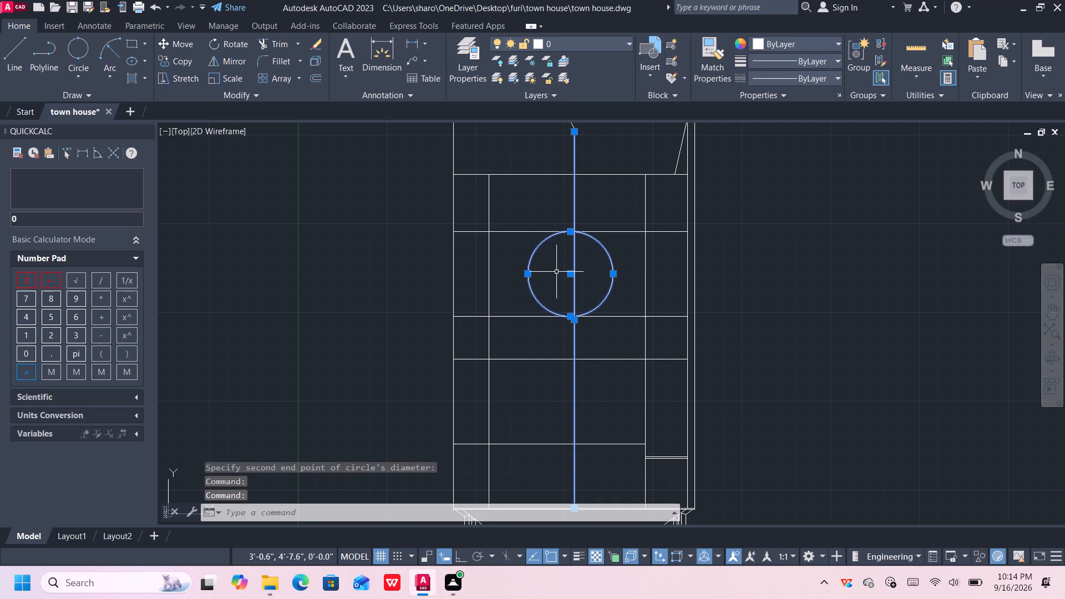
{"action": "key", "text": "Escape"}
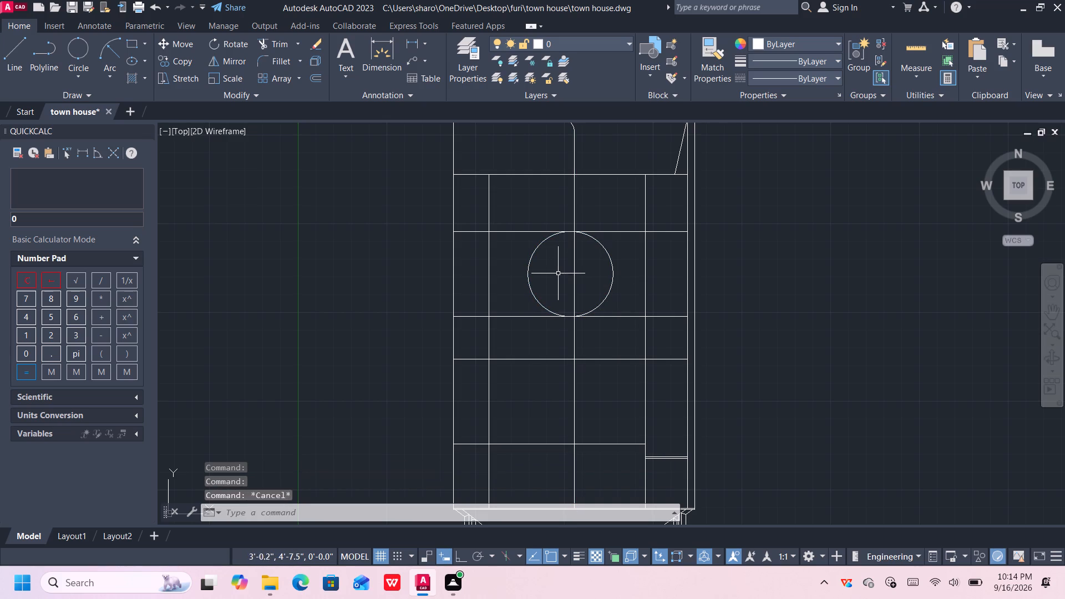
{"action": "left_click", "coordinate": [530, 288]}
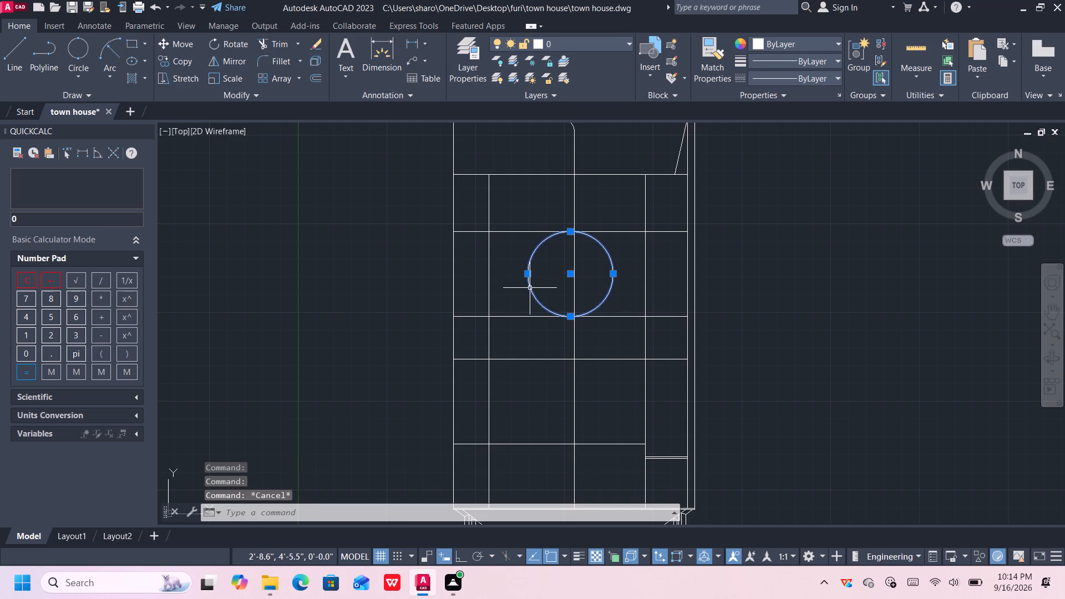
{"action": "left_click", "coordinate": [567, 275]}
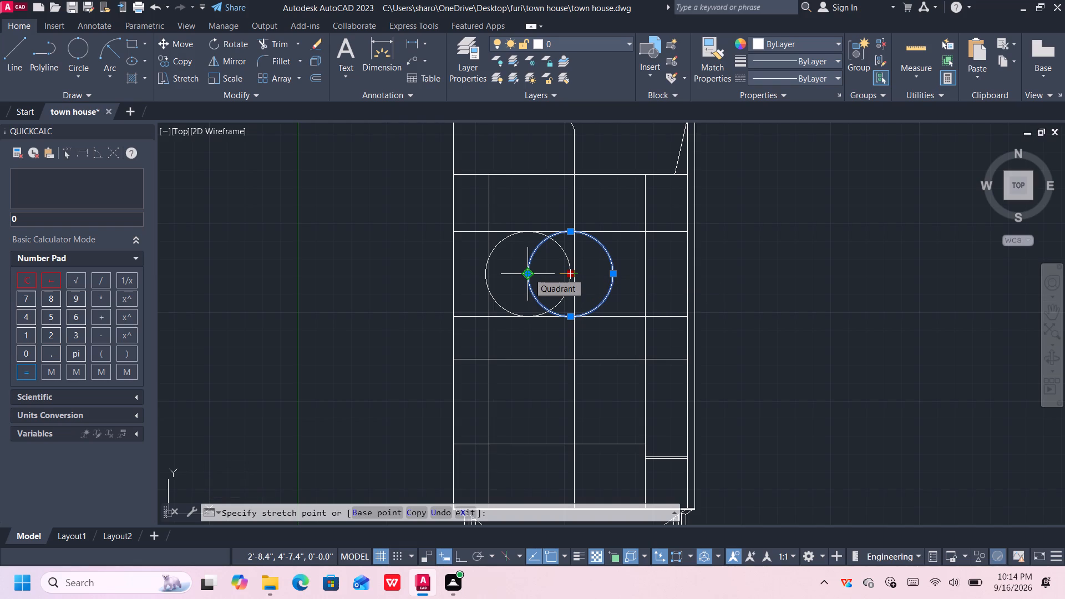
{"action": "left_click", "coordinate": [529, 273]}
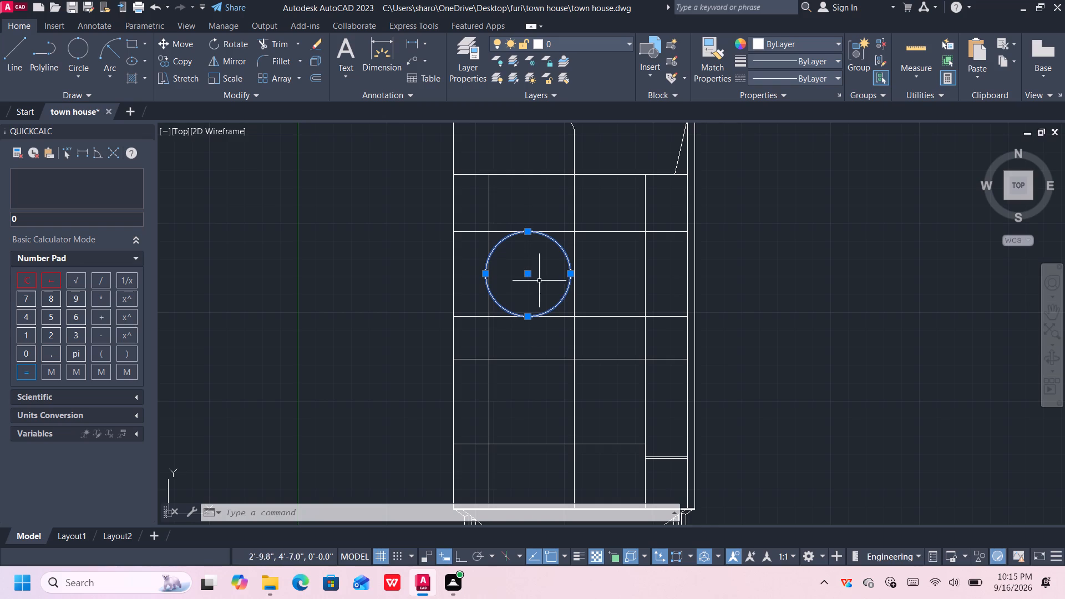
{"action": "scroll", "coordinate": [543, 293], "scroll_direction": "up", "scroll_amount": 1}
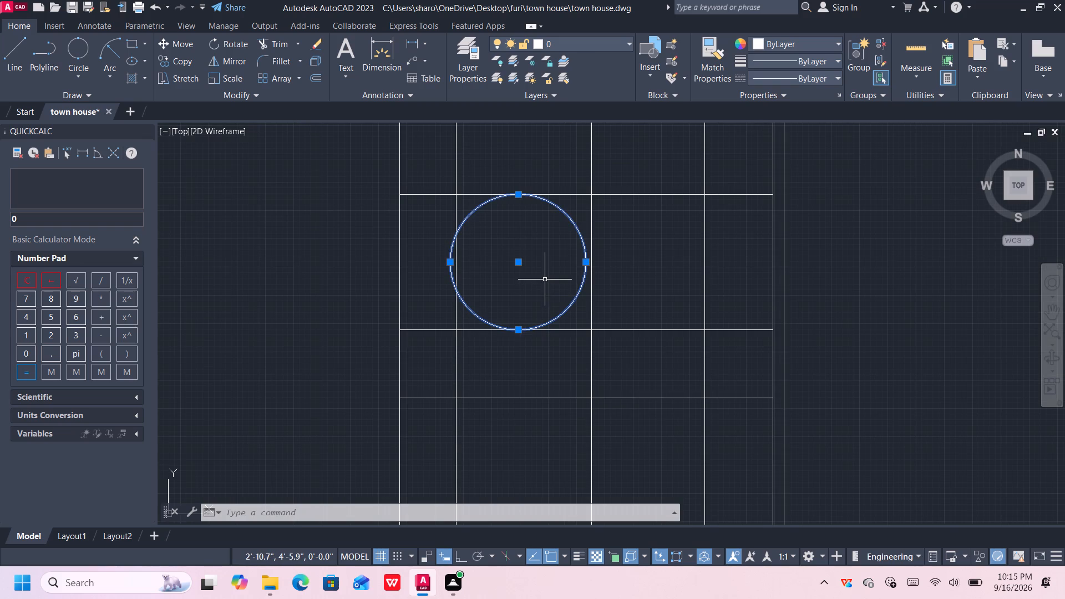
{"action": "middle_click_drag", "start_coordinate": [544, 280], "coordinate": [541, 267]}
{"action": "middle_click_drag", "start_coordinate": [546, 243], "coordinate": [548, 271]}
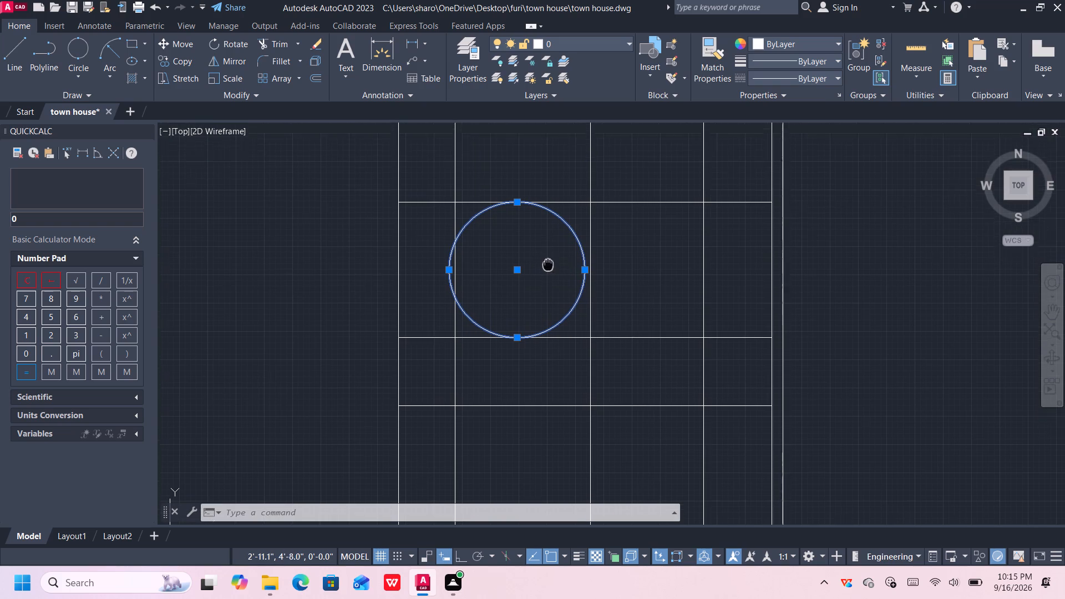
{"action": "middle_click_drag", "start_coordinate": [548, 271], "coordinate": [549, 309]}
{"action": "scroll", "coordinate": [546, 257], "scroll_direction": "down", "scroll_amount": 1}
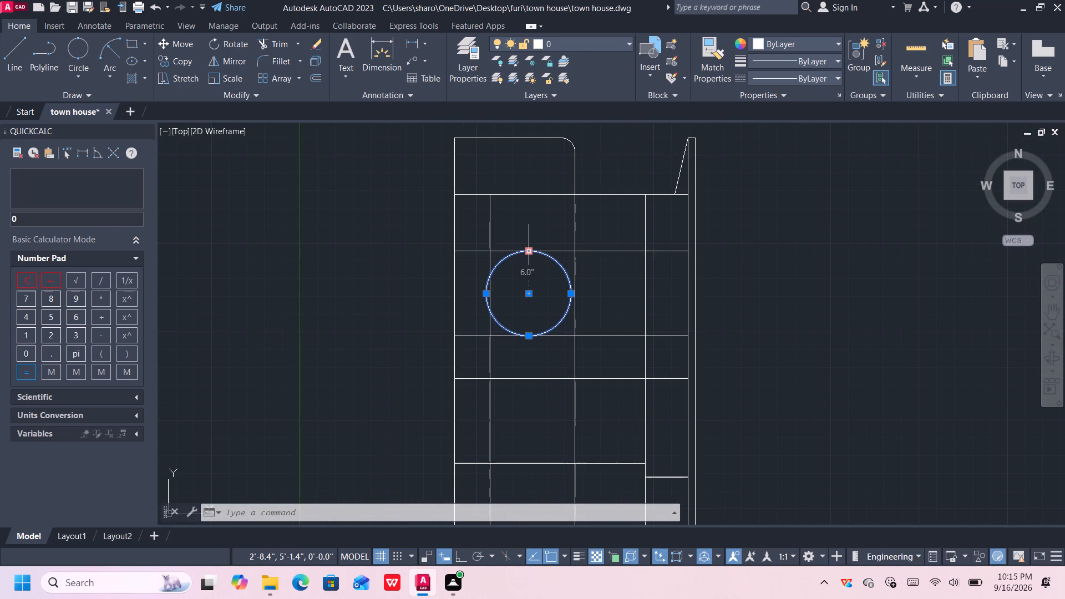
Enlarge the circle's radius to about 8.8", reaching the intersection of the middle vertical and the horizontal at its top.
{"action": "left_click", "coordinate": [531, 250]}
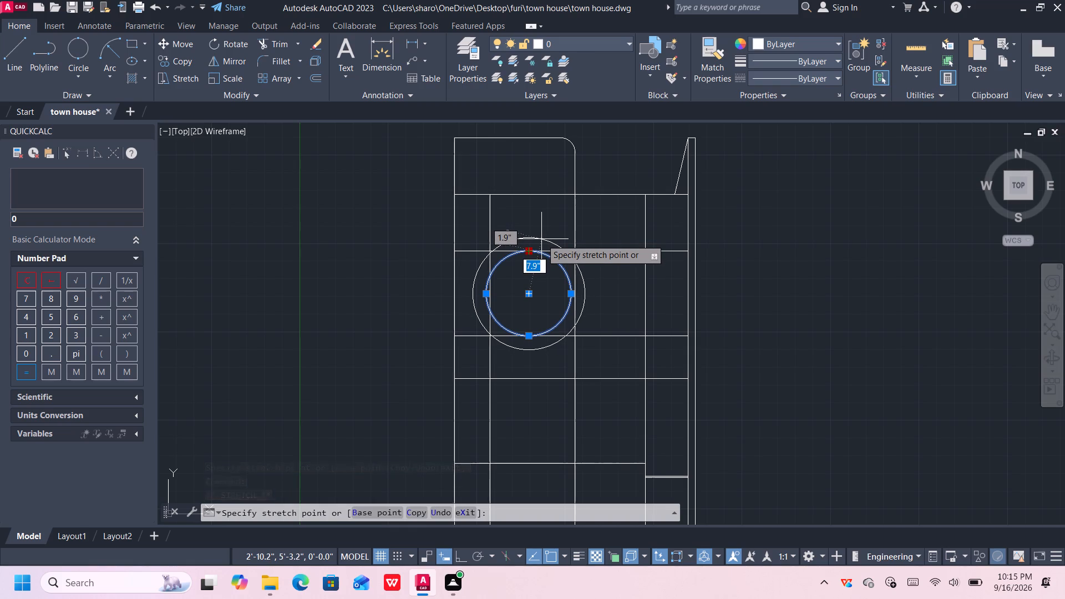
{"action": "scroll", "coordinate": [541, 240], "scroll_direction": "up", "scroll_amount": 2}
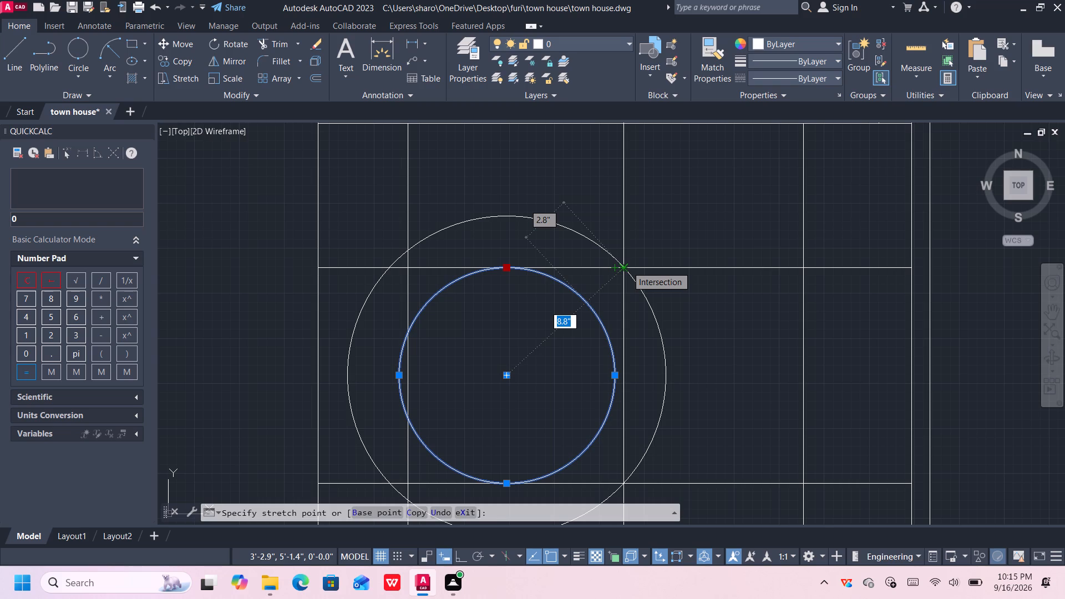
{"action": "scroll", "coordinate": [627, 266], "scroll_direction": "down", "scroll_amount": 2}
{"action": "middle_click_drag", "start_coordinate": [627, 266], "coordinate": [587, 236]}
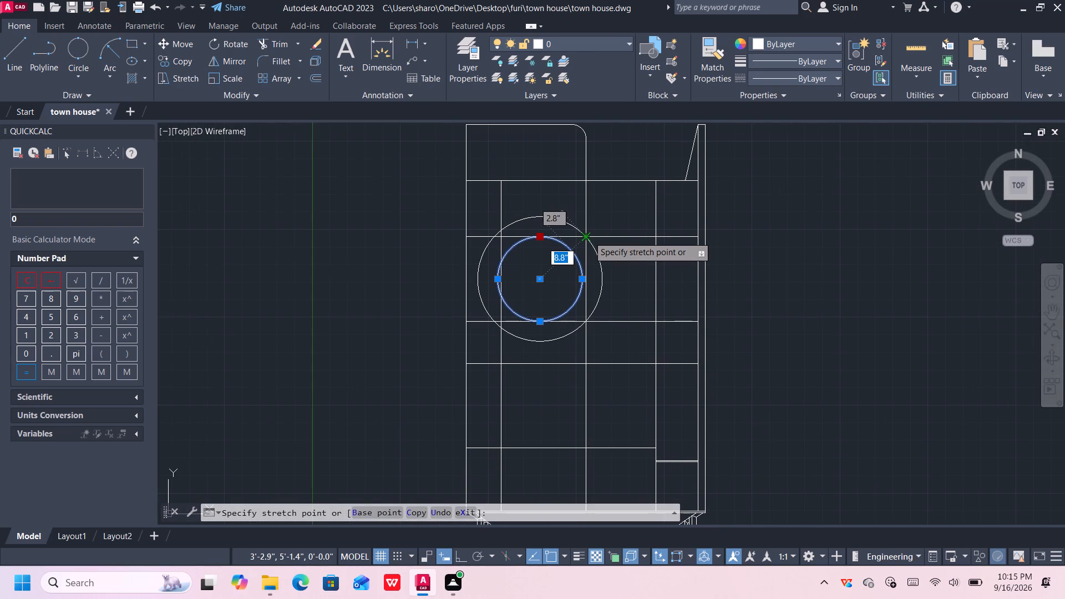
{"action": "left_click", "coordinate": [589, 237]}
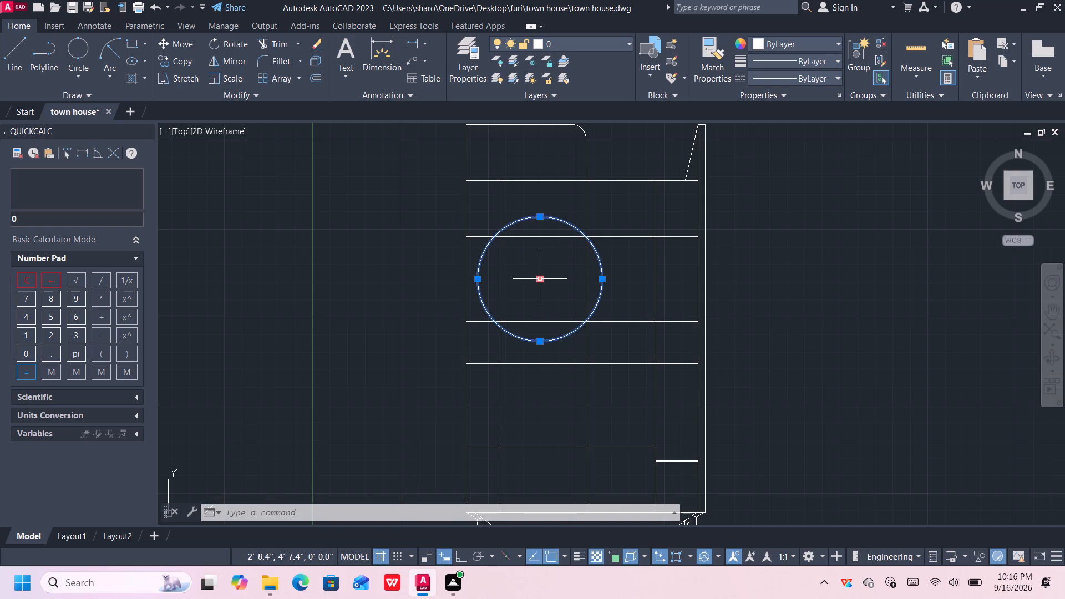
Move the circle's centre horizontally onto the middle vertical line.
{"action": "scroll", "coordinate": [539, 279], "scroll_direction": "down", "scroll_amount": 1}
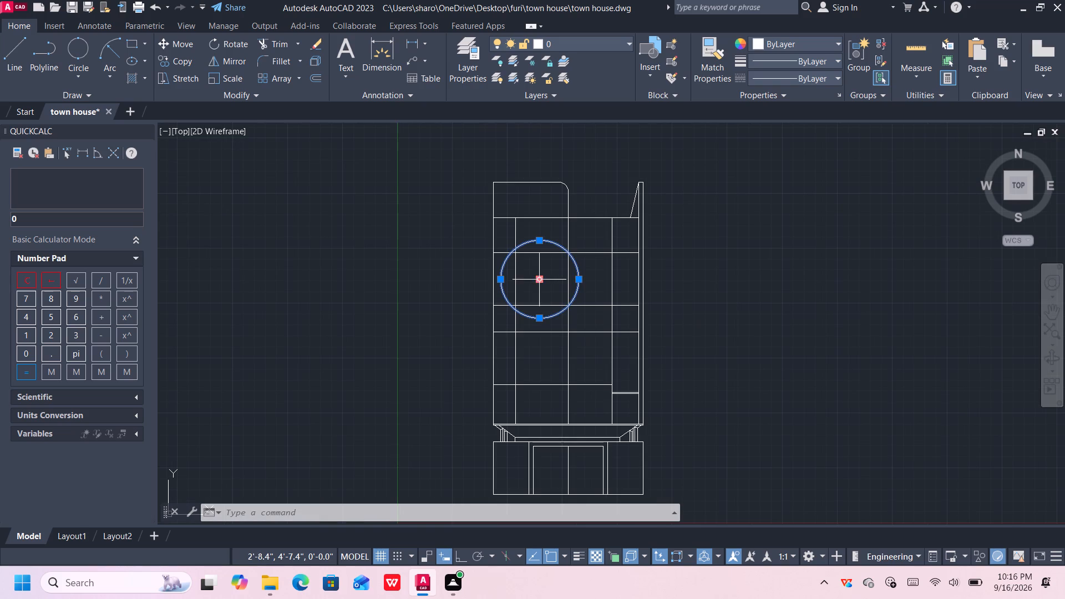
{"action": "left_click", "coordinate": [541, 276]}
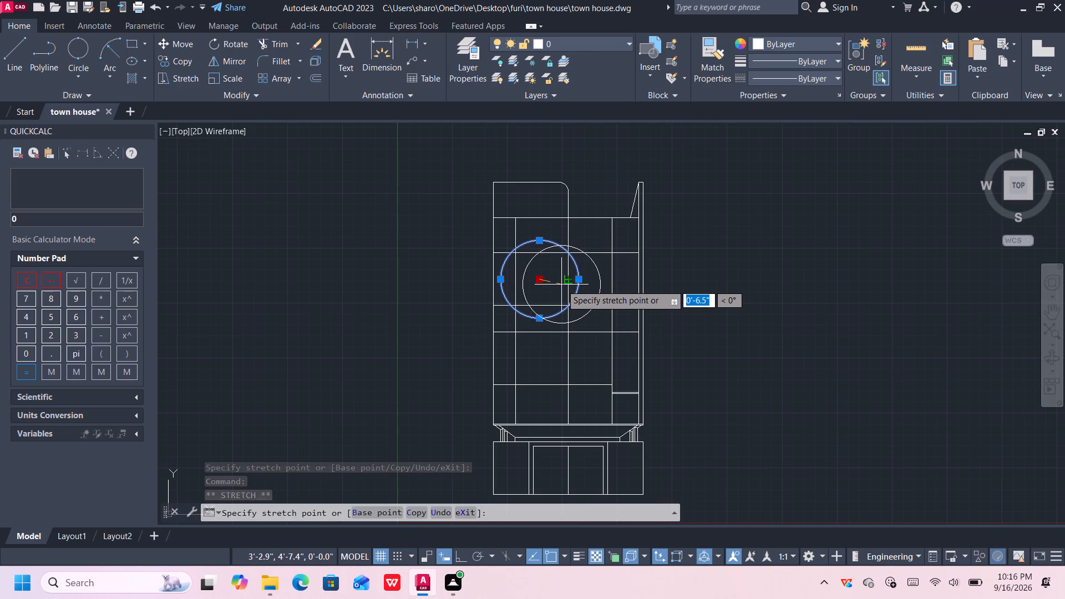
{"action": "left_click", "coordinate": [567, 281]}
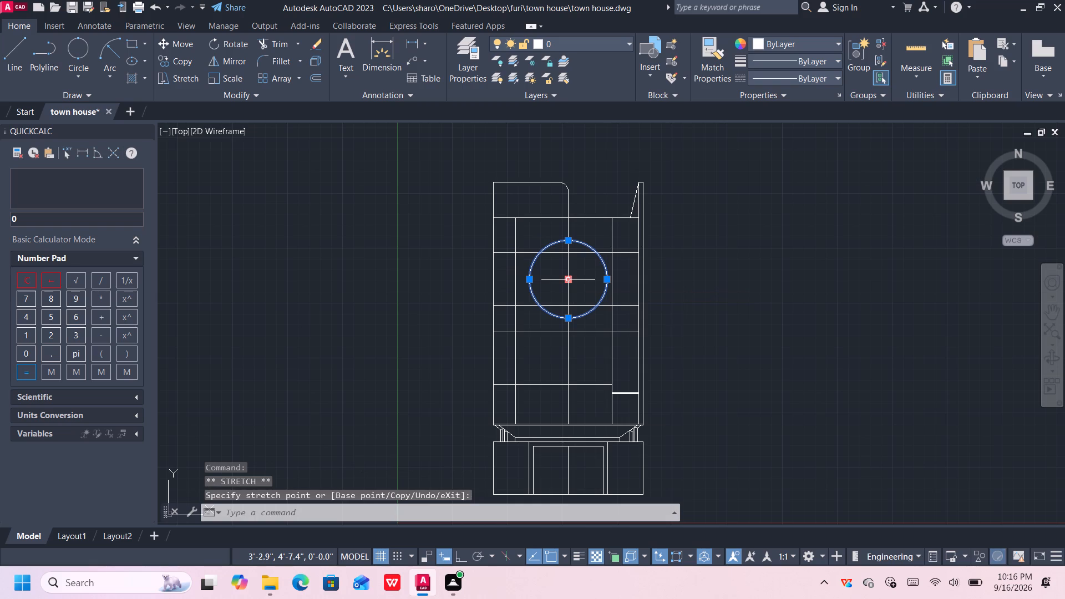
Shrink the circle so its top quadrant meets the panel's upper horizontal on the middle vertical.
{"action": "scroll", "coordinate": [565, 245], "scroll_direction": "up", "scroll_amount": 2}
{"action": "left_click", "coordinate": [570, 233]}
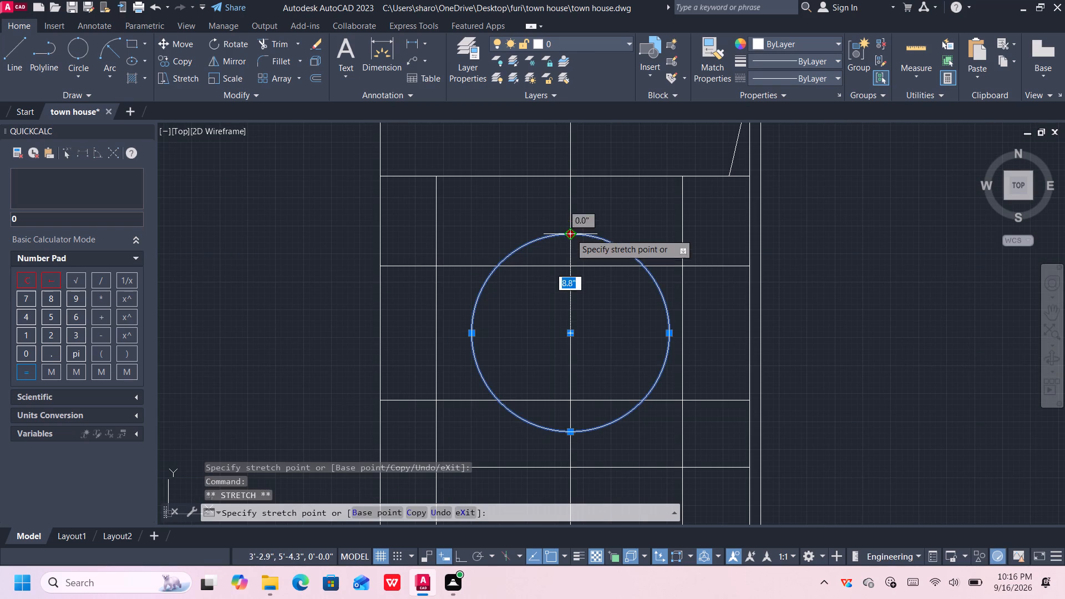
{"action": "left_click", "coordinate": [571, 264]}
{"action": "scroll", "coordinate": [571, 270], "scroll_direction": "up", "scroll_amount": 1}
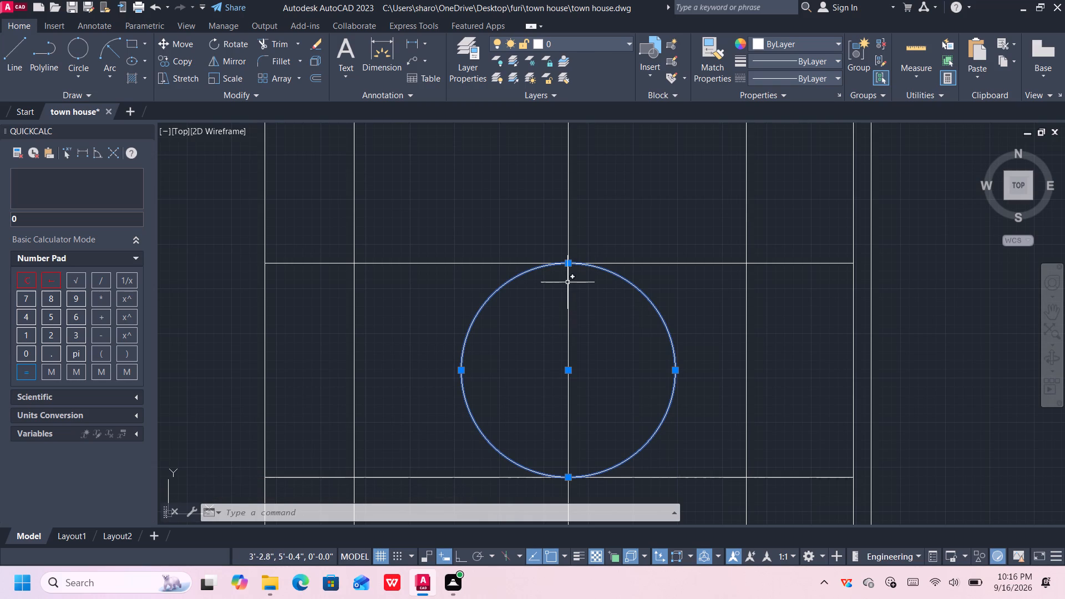
Enlarge the circle's radius to about 7.4", with its top quadrant on the middle vertical above the panel's upper horizontal.
{"action": "left_click", "coordinate": [568, 263]}
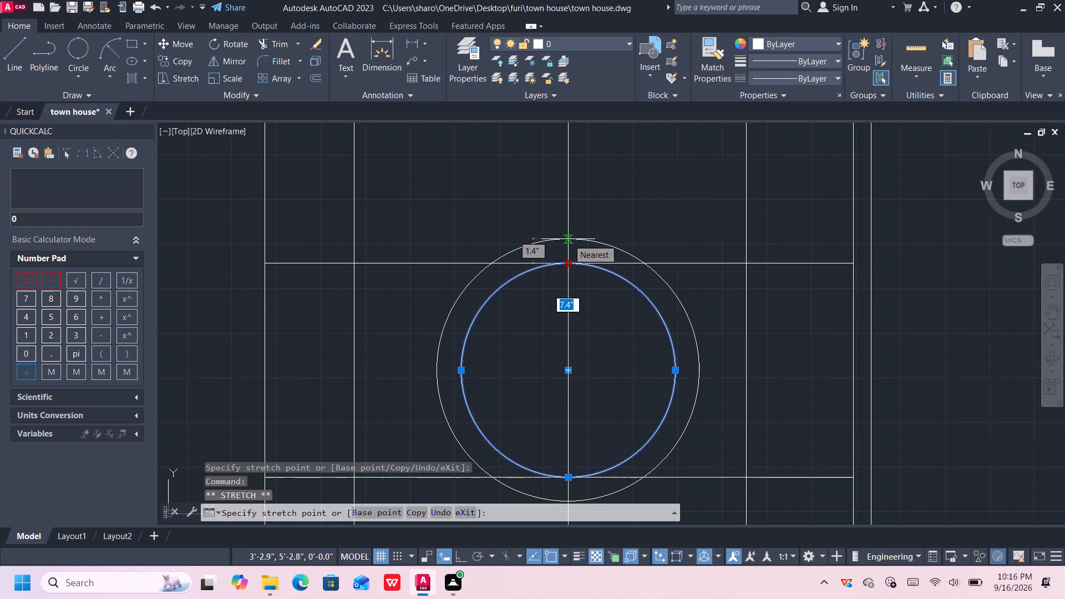
{"action": "left_click", "coordinate": [568, 239]}
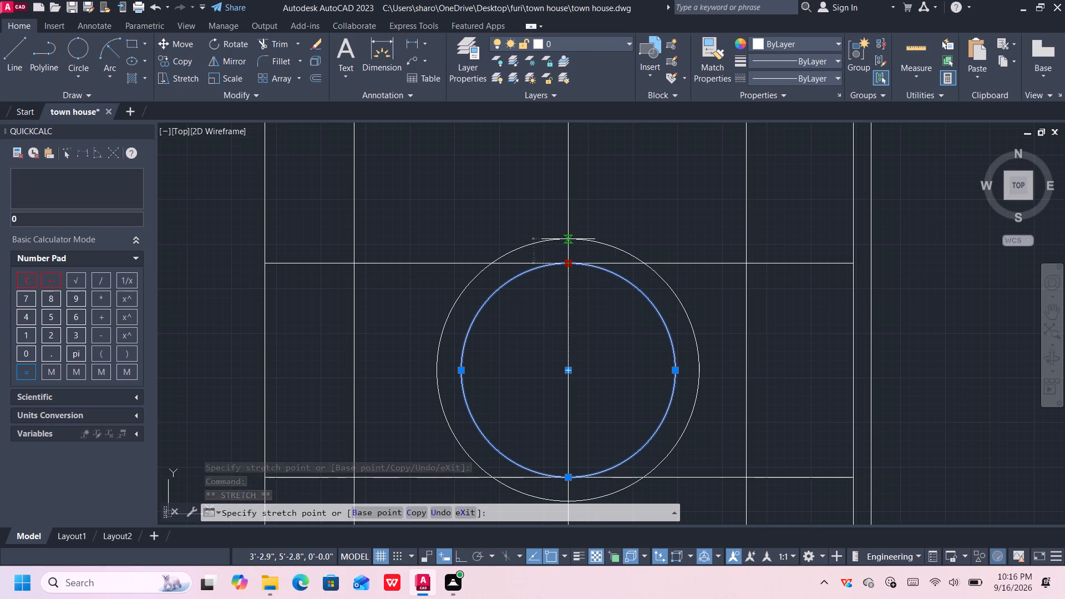
{"action": "left_click", "coordinate": [569, 370]}
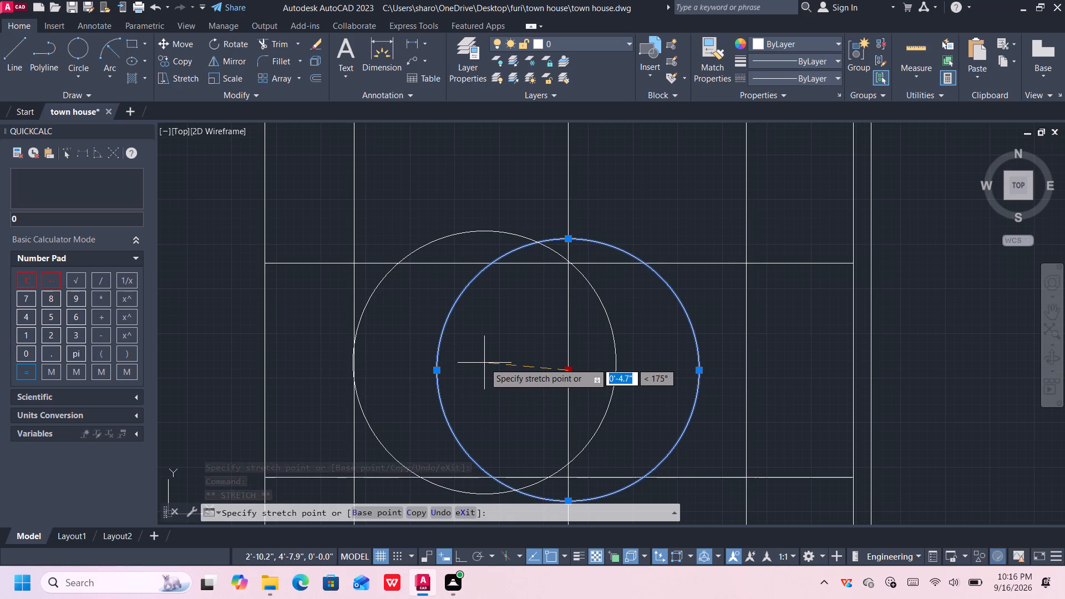
{"action": "left_click", "coordinate": [569, 369]}
{"action": "left_click", "coordinate": [437, 369]}
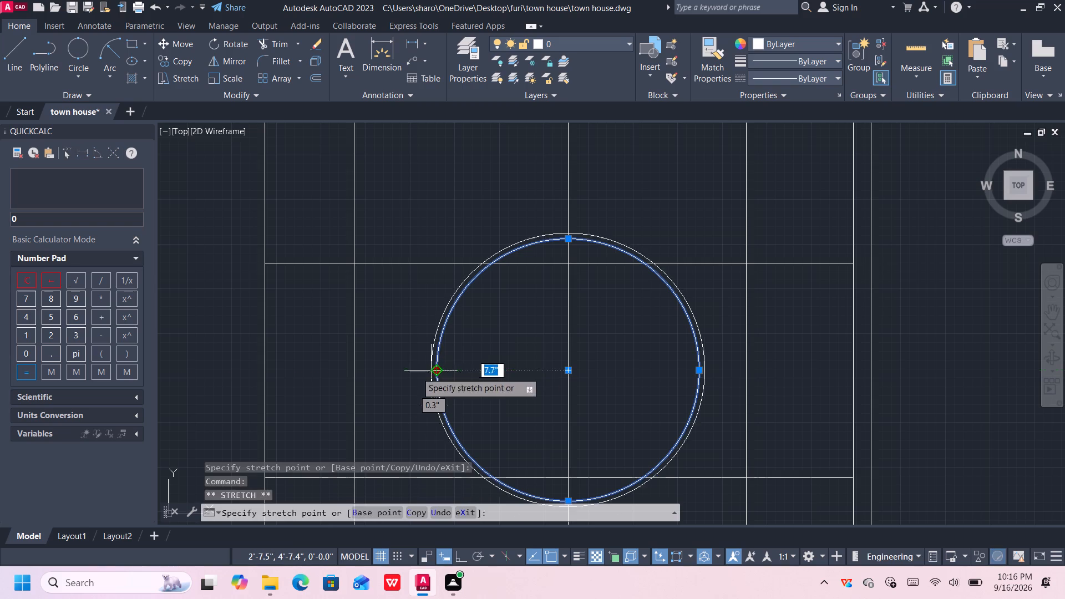
{"action": "left_click", "coordinate": [439, 368]}
Move the circle from its left quadrant to a point on the left inner vertical line.
{"action": "right_click", "coordinate": [446, 363]}
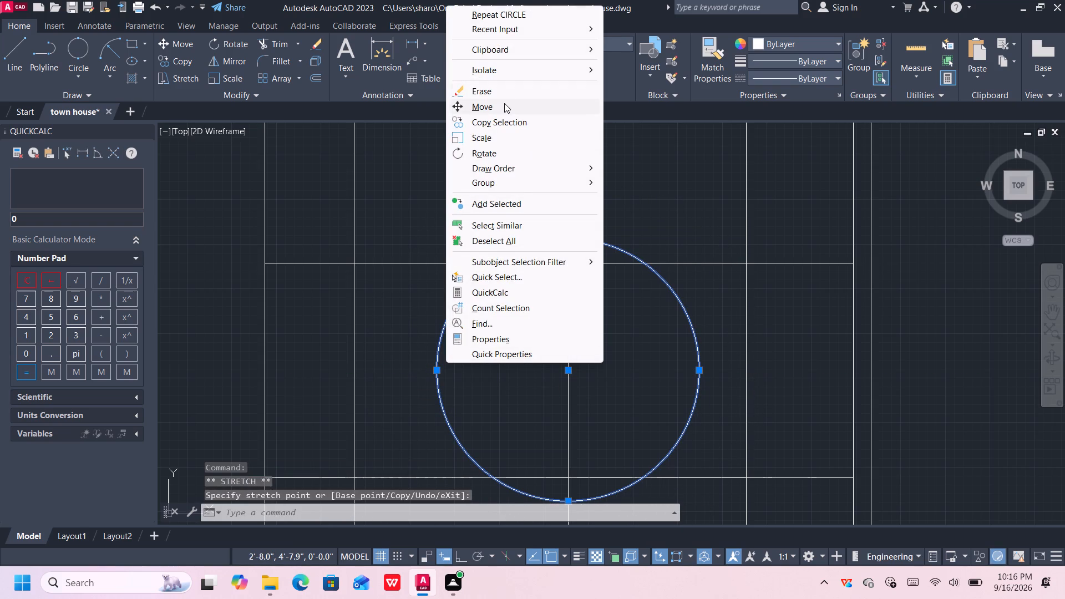
{"action": "left_click", "coordinate": [504, 103]}
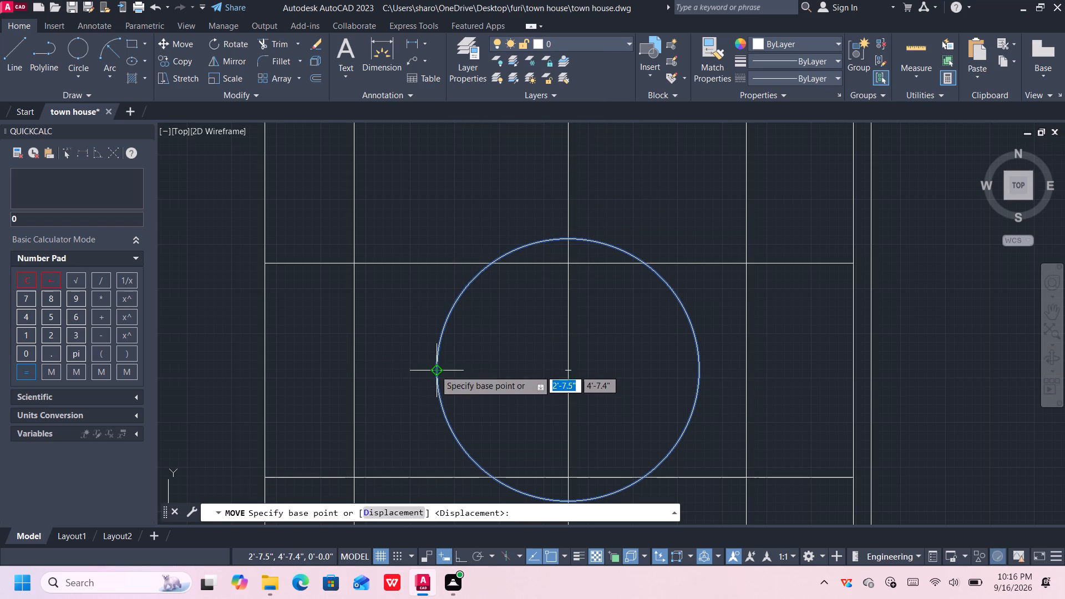
{"action": "left_click", "coordinate": [435, 370]}
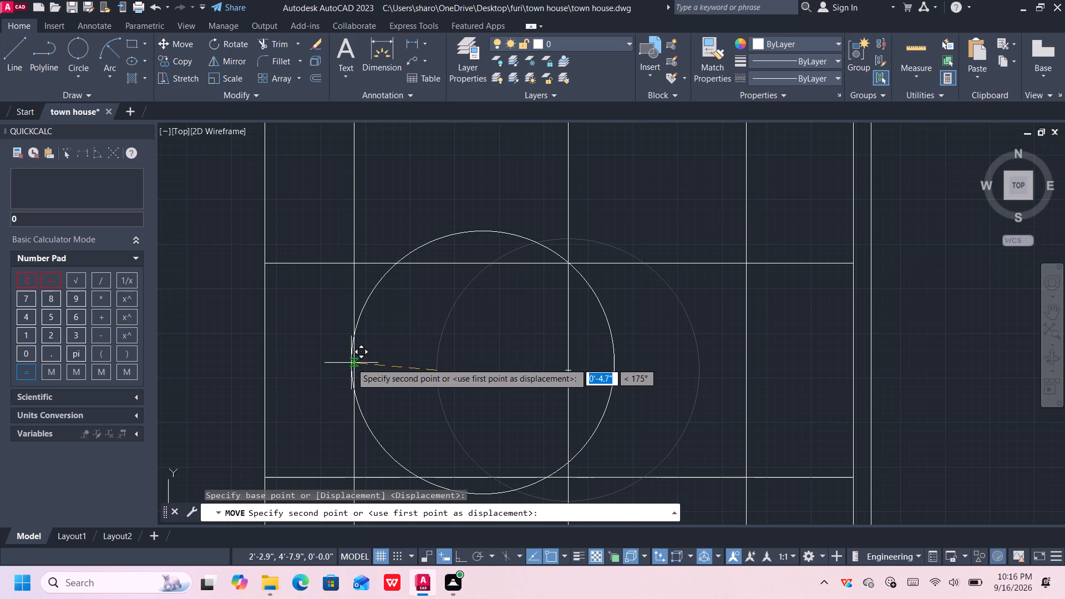
{"action": "left_click", "coordinate": [351, 363]}
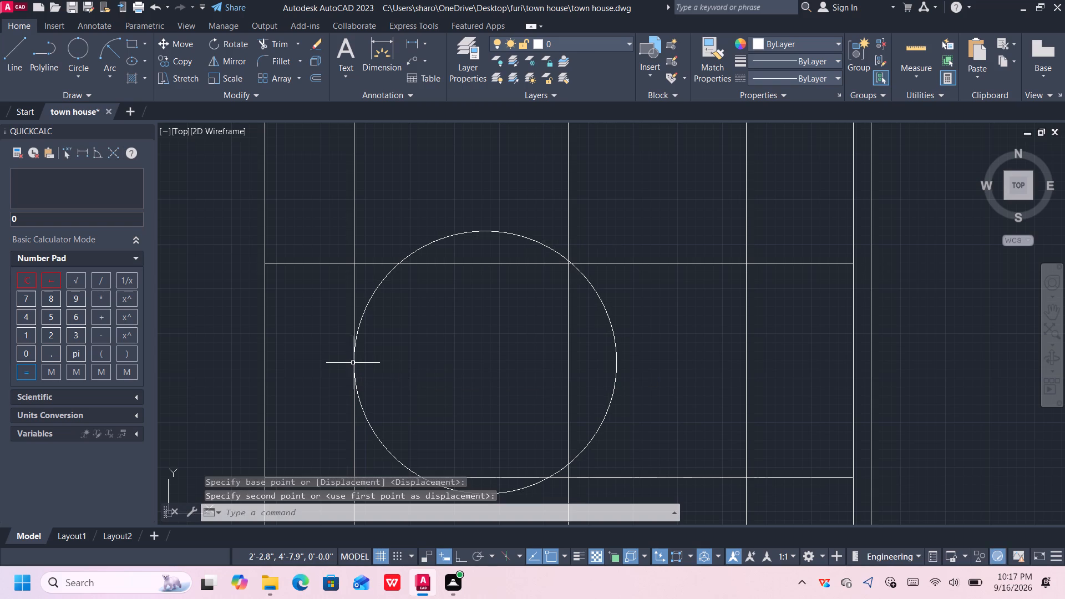
Move the circle slightly from its left quadrant, aiming it at the left inner vertical line.
{"action": "scroll", "coordinate": [455, 381], "scroll_direction": "down", "scroll_amount": 1}
{"action": "middle_click_drag", "start_coordinate": [458, 391], "coordinate": [515, 282]}
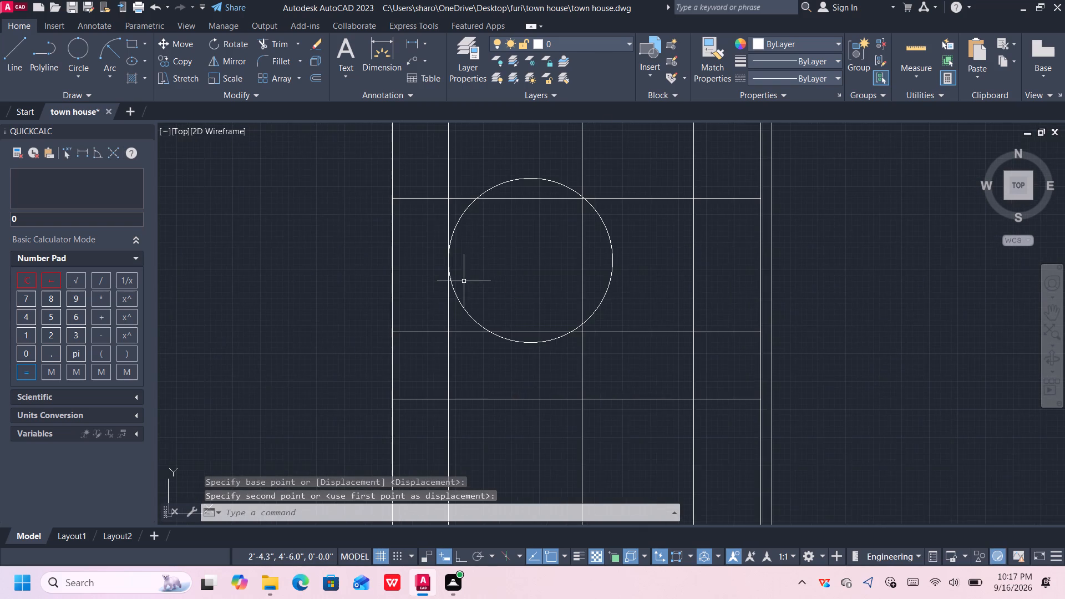
{"action": "scroll", "coordinate": [464, 281], "scroll_direction": "up", "scroll_amount": 2}
{"action": "scroll", "coordinate": [450, 267], "scroll_direction": "down", "scroll_amount": 1}
{"action": "middle_click_drag", "start_coordinate": [525, 227], "coordinate": [488, 286]}
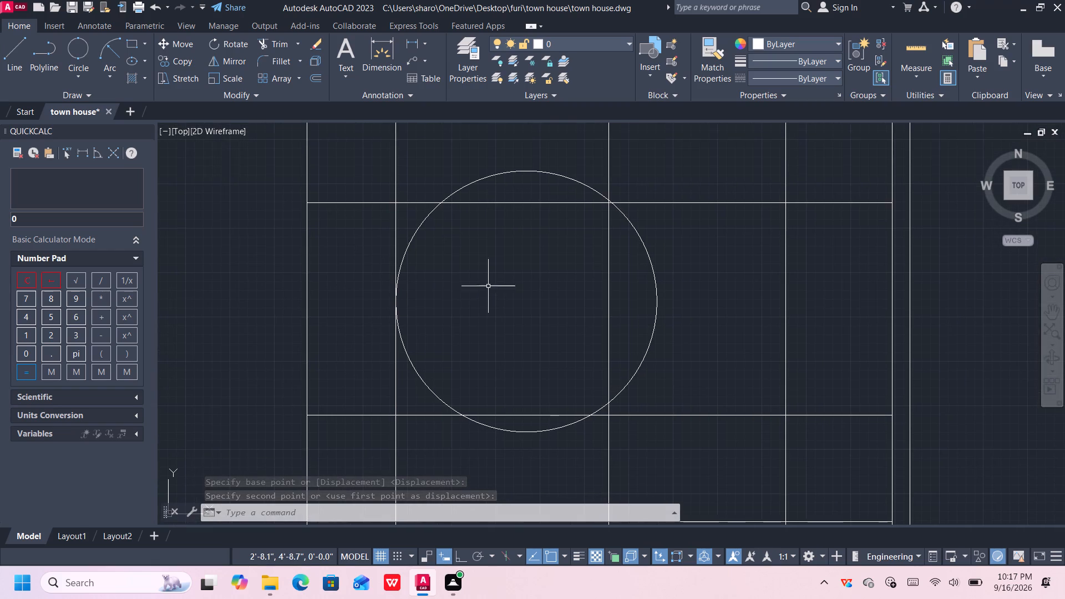
{"action": "left_click", "coordinate": [401, 338]}
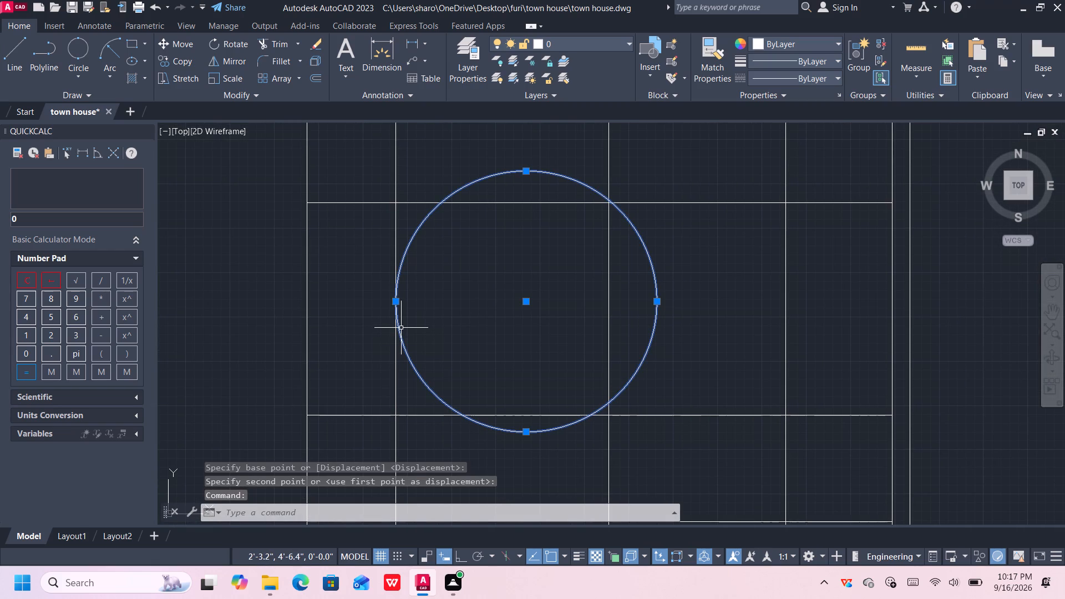
{"action": "right_click", "coordinate": [401, 319]}
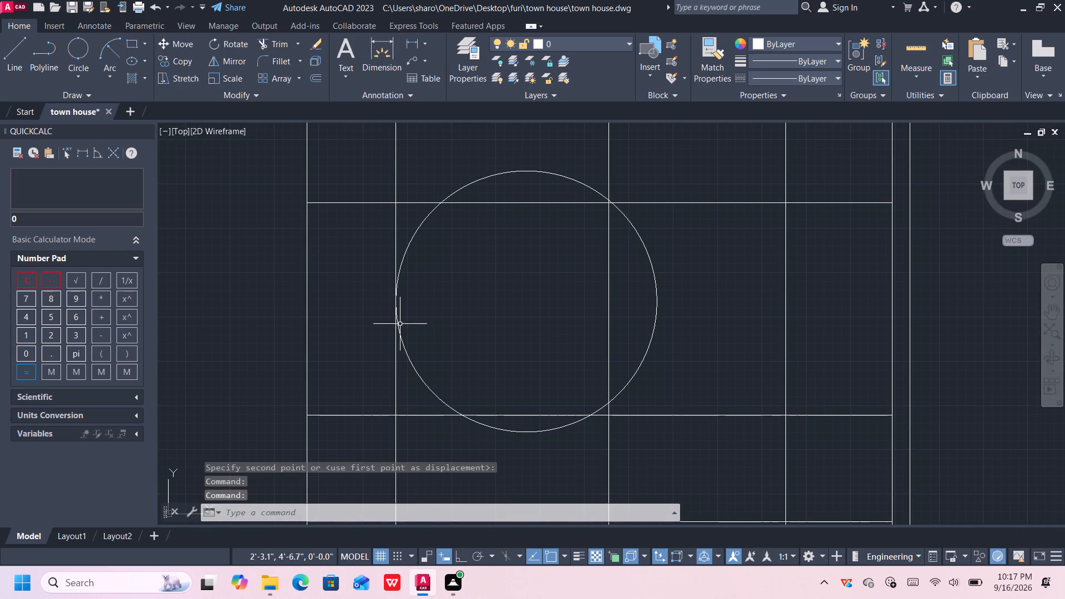
{"action": "left_click", "coordinate": [400, 327]}
{"action": "right_click", "coordinate": [399, 325]}
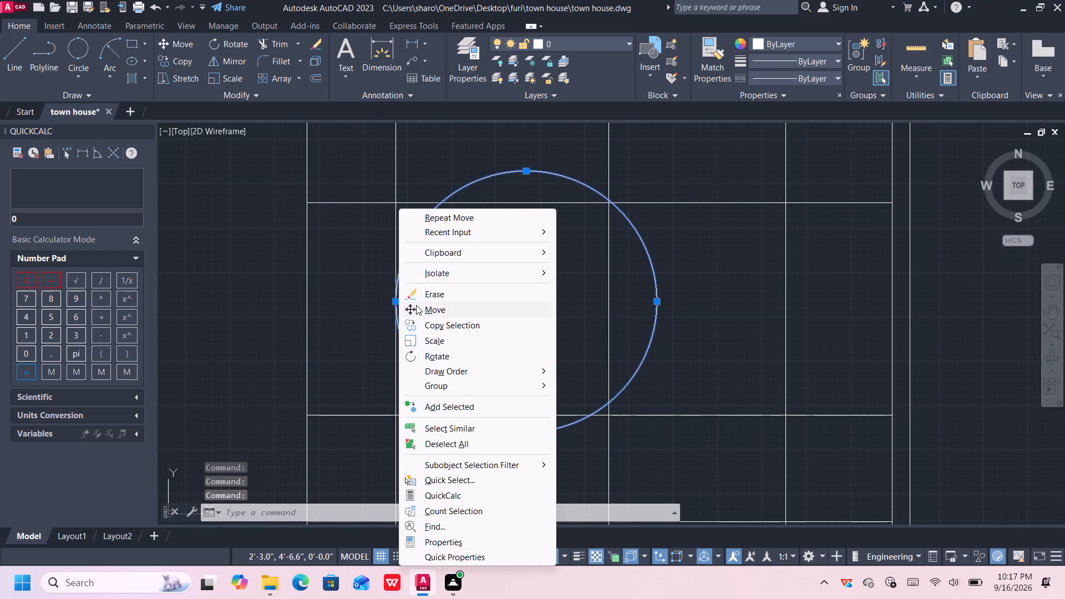
{"action": "left_click", "coordinate": [416, 305]}
{"action": "left_click", "coordinate": [394, 301]}
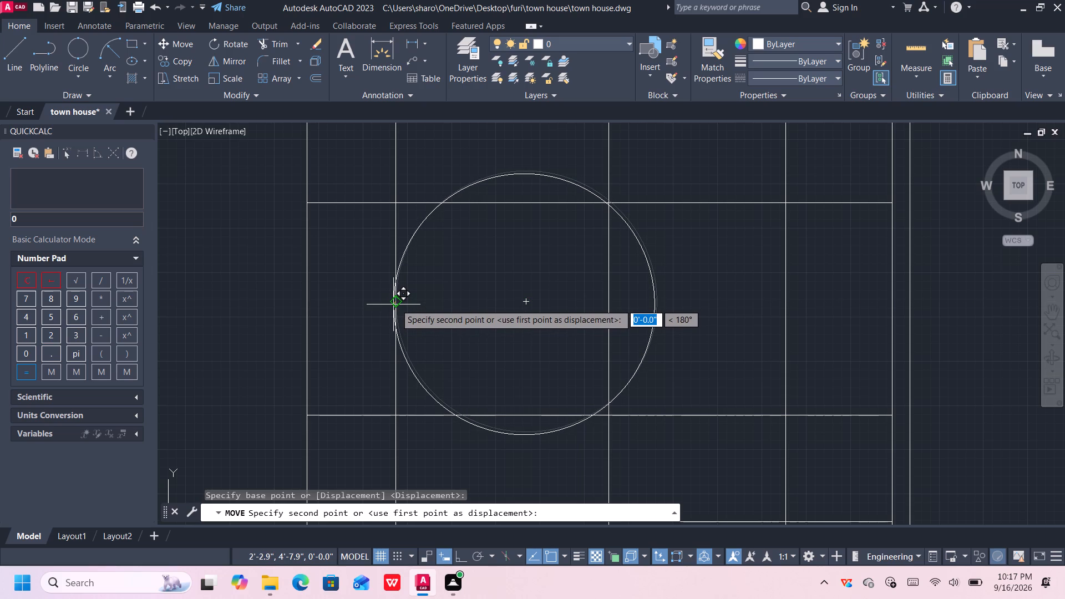
{"action": "scroll", "coordinate": [395, 304], "scroll_direction": "up", "scroll_amount": 1}
{"action": "middle_click_drag", "start_coordinate": [394, 303], "coordinate": [391, 304]}
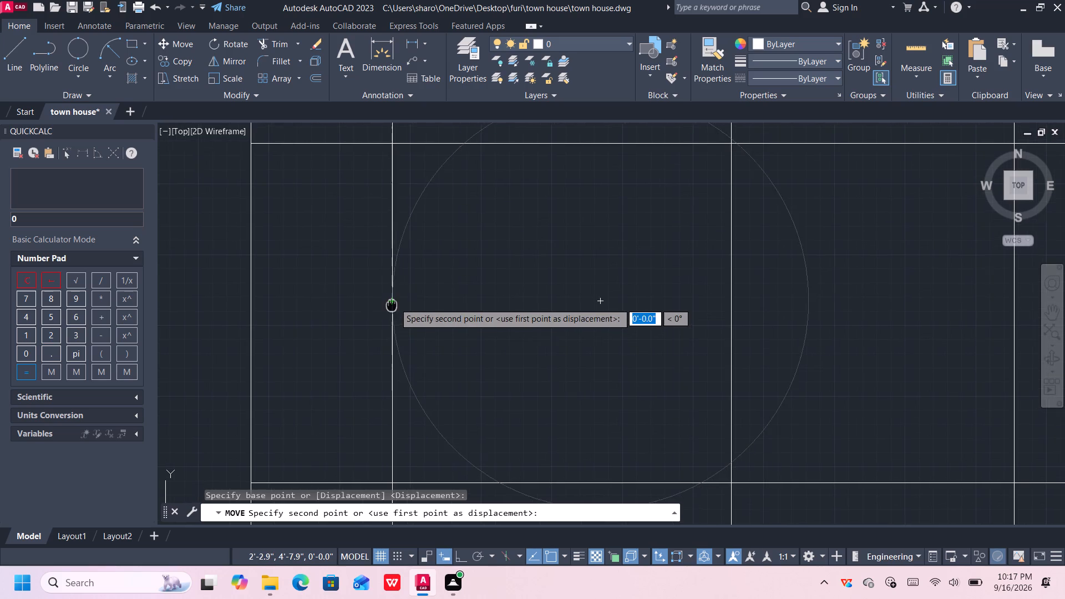
{"action": "middle_click_drag", "start_coordinate": [391, 304], "coordinate": [352, 326]}
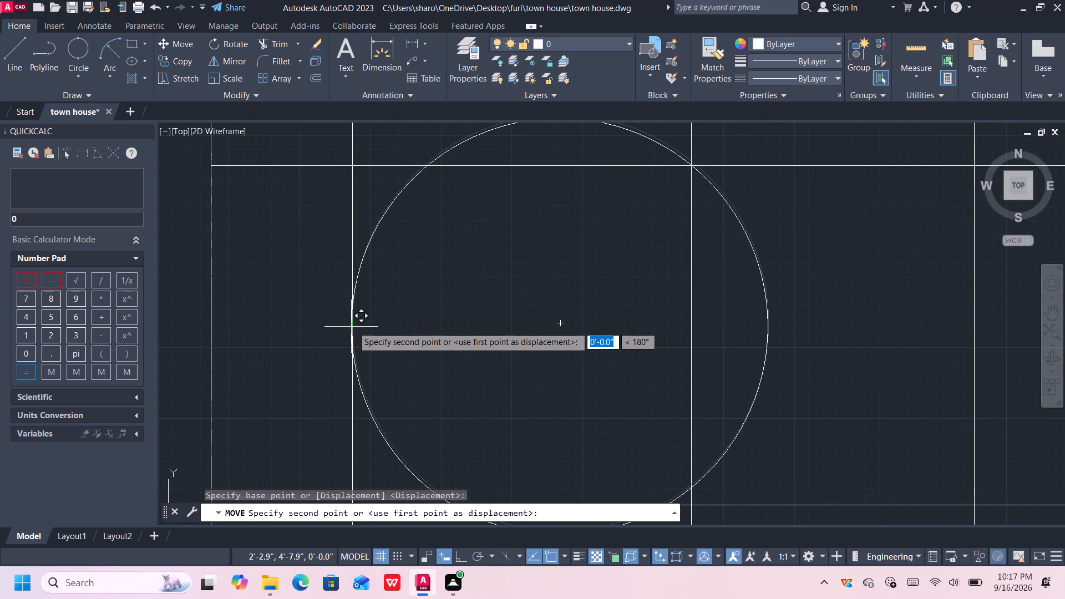
{"action": "left_click", "coordinate": [352, 326]}
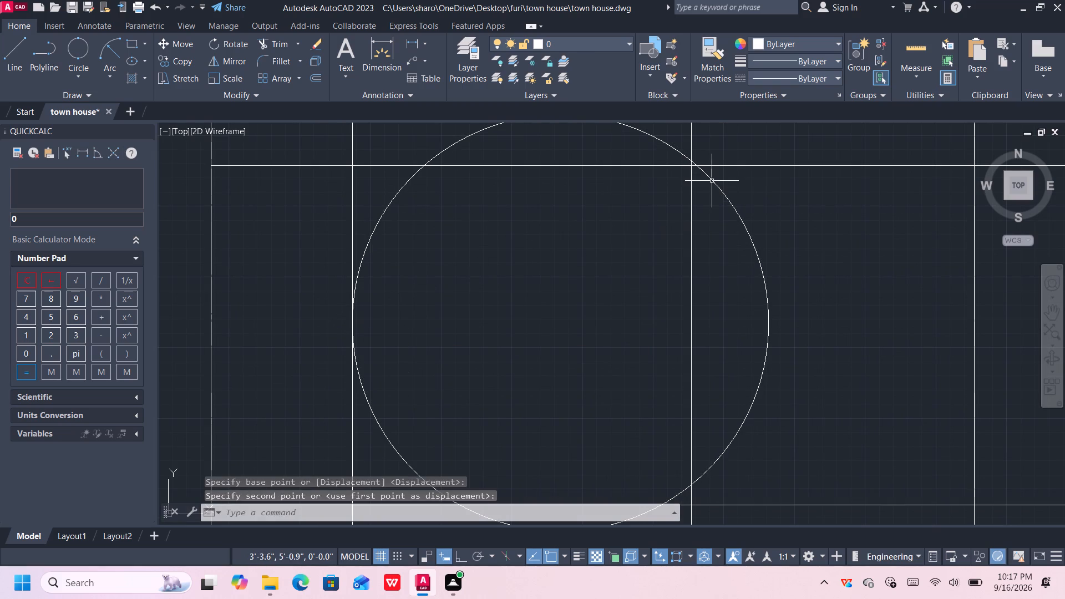
Move the circle slightly so its upper-right edge meets the crossing of the middle vertical and the panel's upper horizontal.
{"action": "left_click", "coordinate": [712, 181]}
{"action": "right_click", "coordinate": [711, 180]}
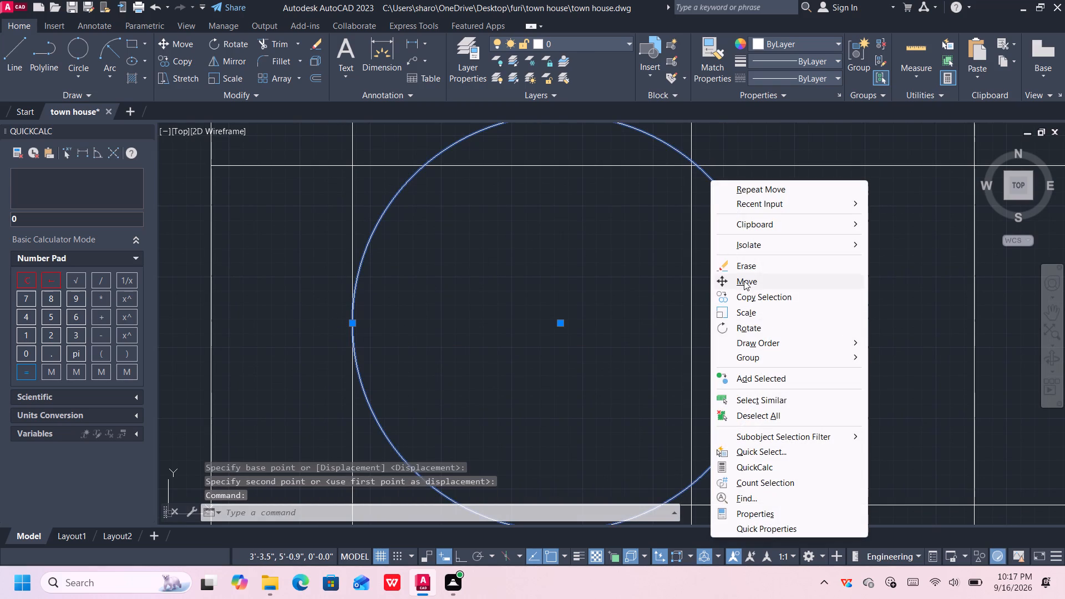
{"action": "left_click", "coordinate": [744, 281]}
{"action": "left_click", "coordinate": [695, 166]}
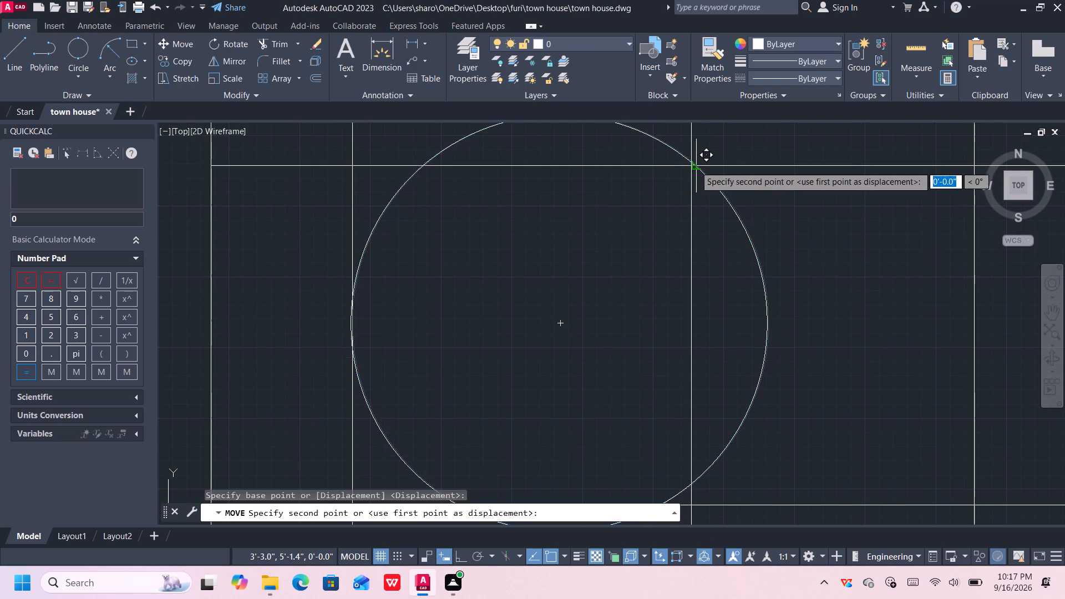
{"action": "left_click", "coordinate": [688, 166]}
Trim the upper and lower horizontals, the middle vertical and the left inner vertical where they run inside the circle.
{"action": "scroll", "coordinate": [707, 233], "scroll_direction": "down", "scroll_amount": 3}
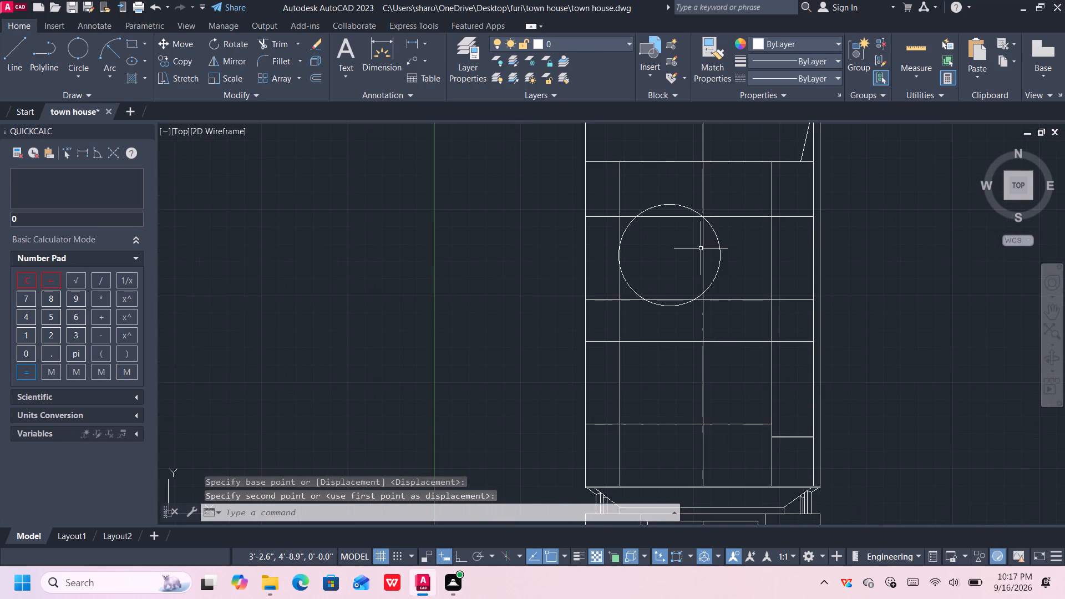
{"action": "scroll", "coordinate": [699, 248], "scroll_direction": "up", "scroll_amount": 1}
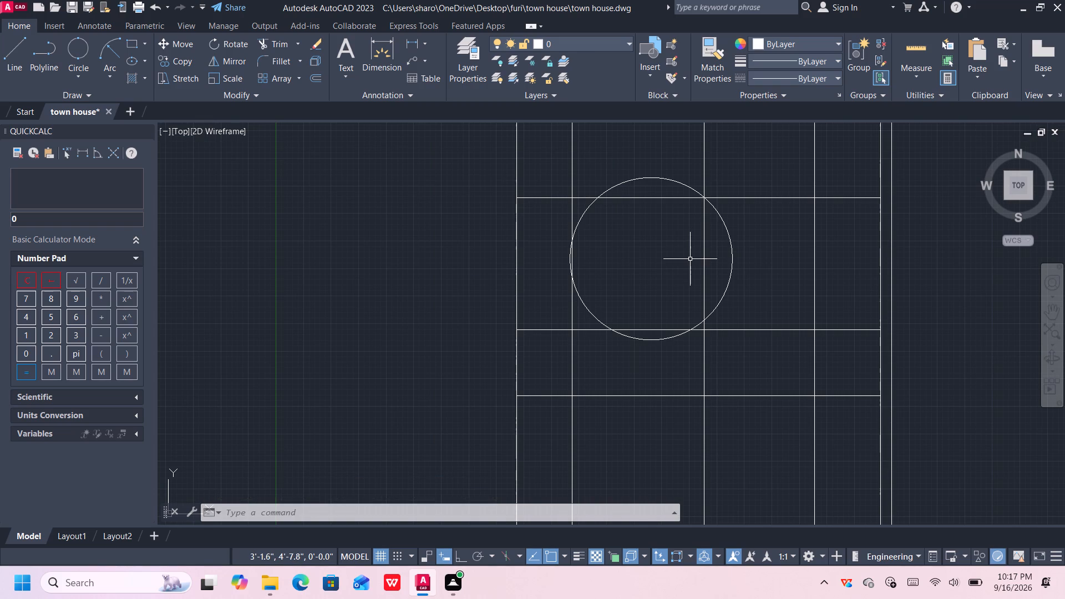
{"action": "middle_click_drag", "start_coordinate": [692, 230], "coordinate": [671, 299]}
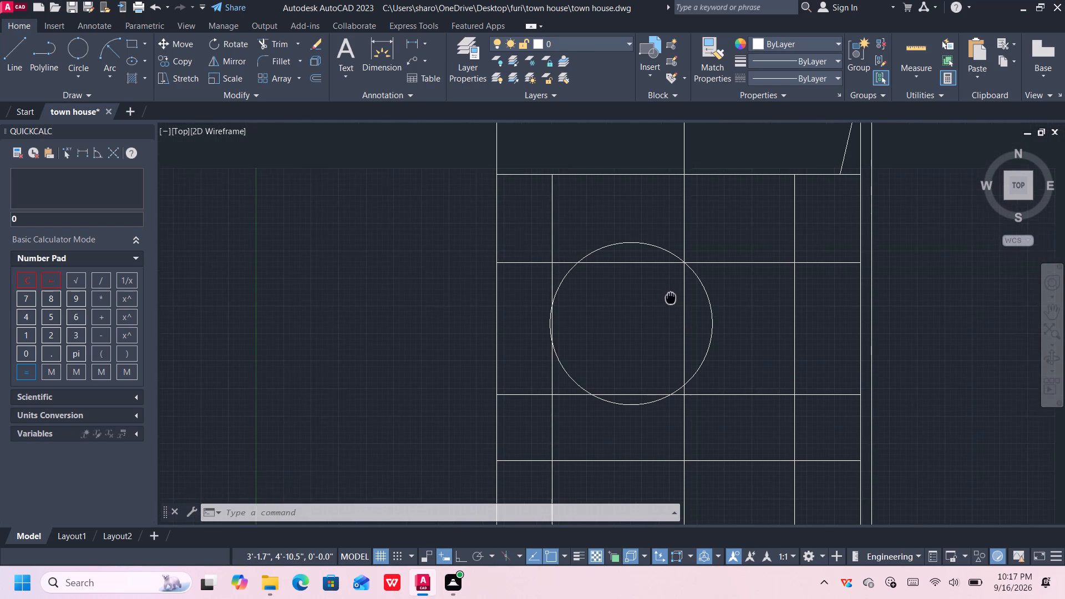
{"action": "middle_click_drag", "start_coordinate": [671, 299], "coordinate": [670, 302]}
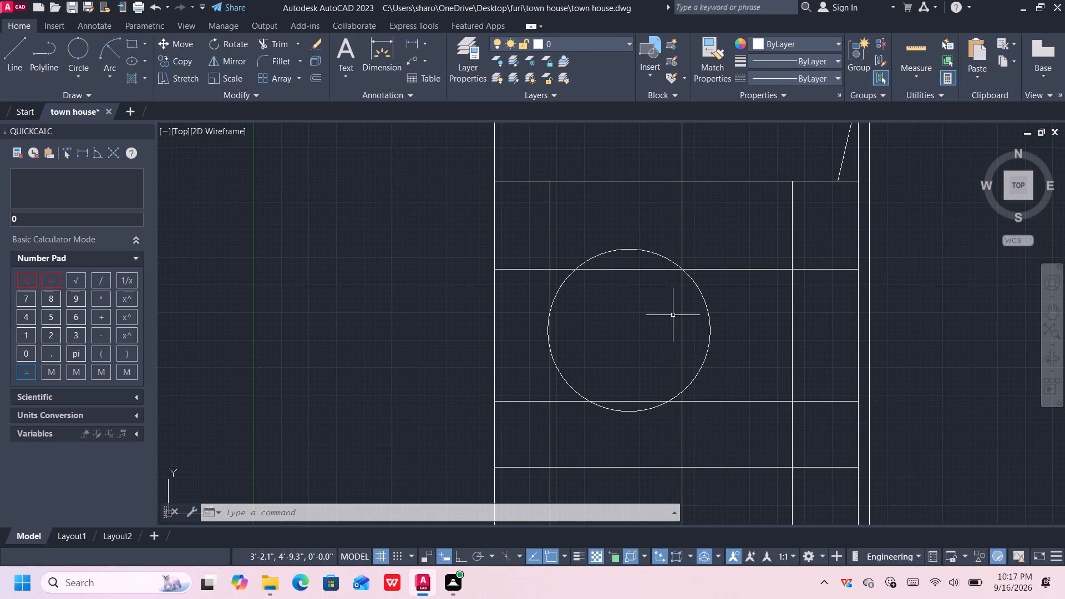
{"action": "type", "text": "tr"}
{"action": "key", "text": "Return"}
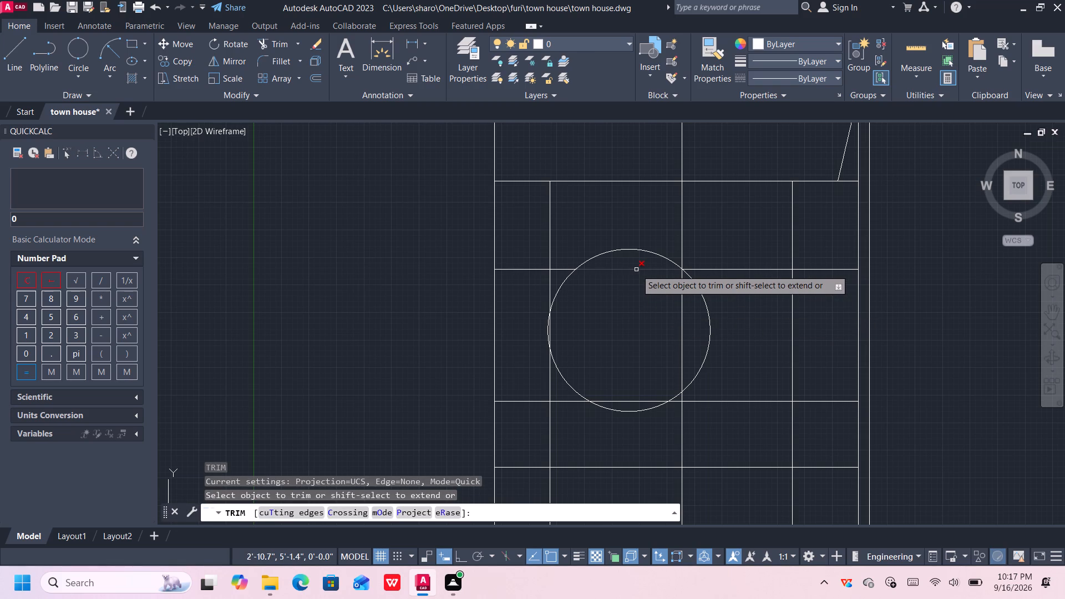
{"action": "left_click", "coordinate": [636, 270]}
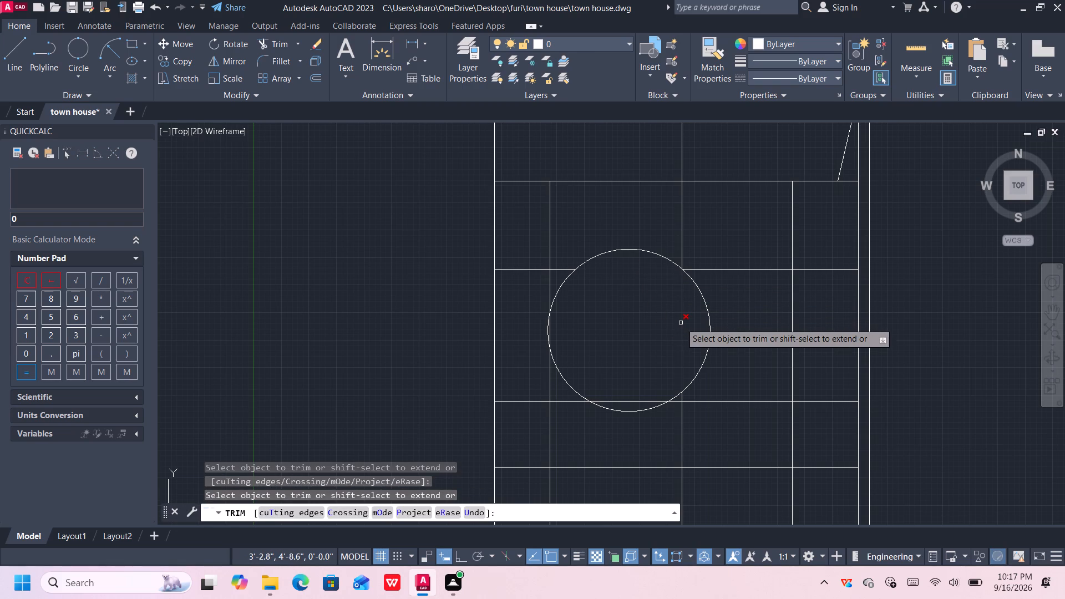
{"action": "left_click", "coordinate": [681, 324]}
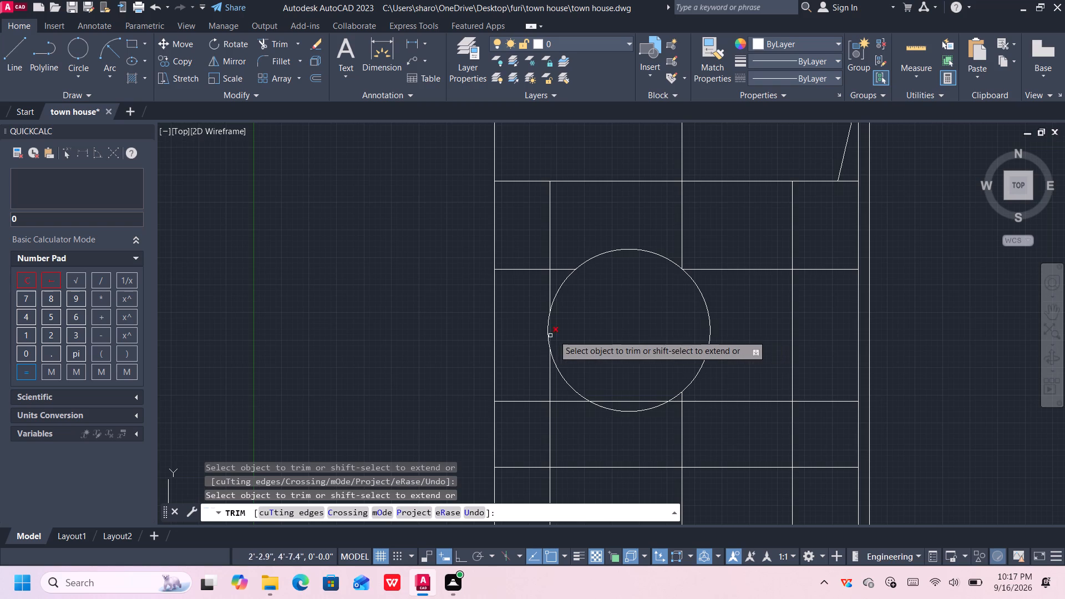
{"action": "scroll", "coordinate": [555, 334], "scroll_direction": "up", "scroll_amount": 3}
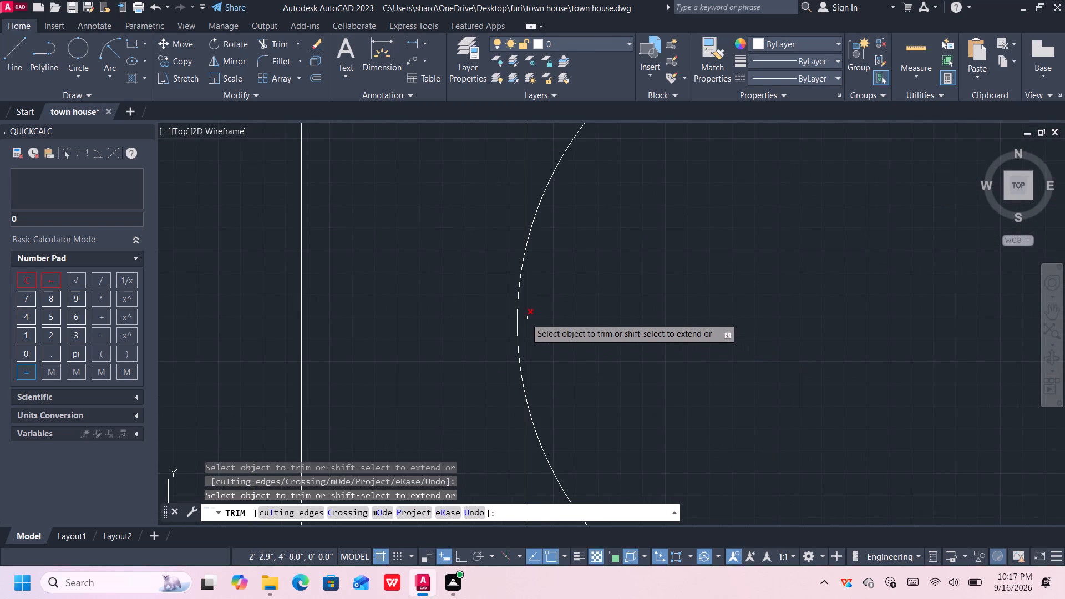
{"action": "left_click", "coordinate": [525, 318]}
{"action": "scroll", "coordinate": [649, 337], "scroll_direction": "down", "scroll_amount": 3}
{"action": "middle_click_drag", "start_coordinate": [719, 365], "coordinate": [718, 363]}
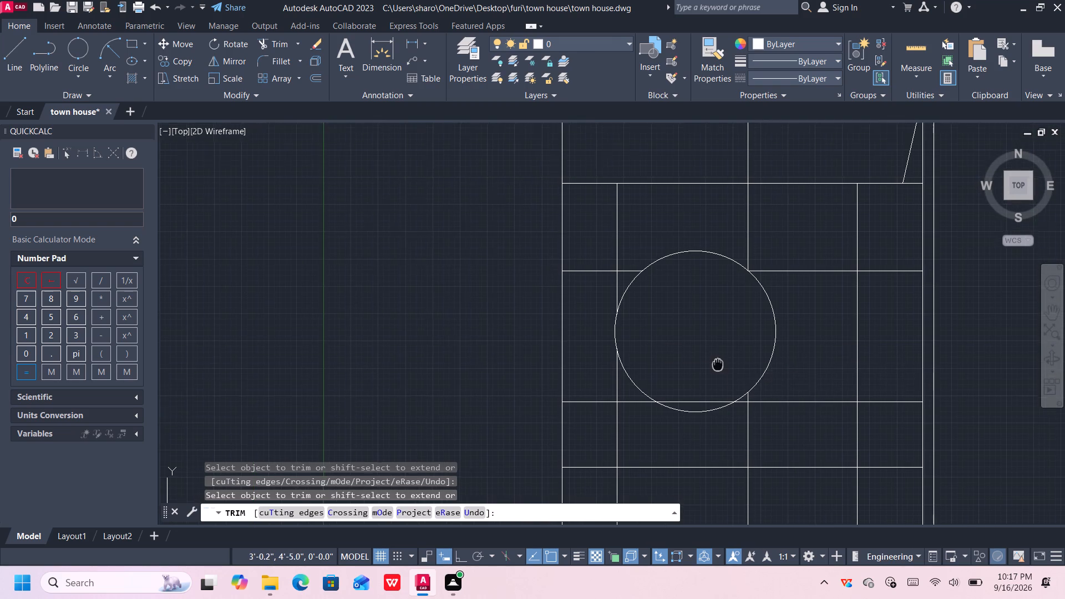
{"action": "middle_click_drag", "start_coordinate": [718, 363], "coordinate": [692, 332]}
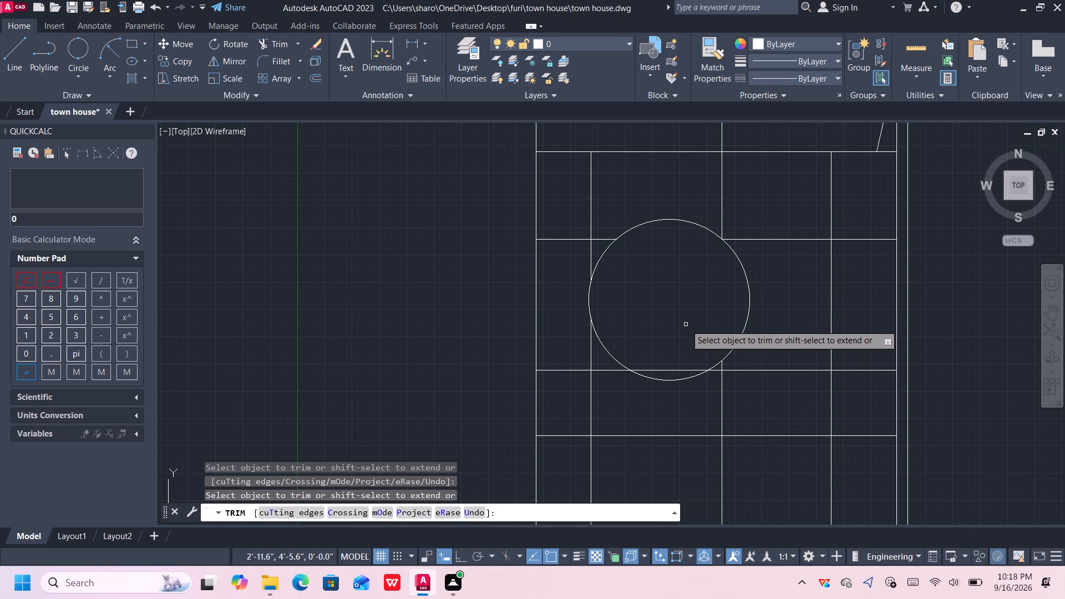
{"action": "left_click", "coordinate": [672, 372]}
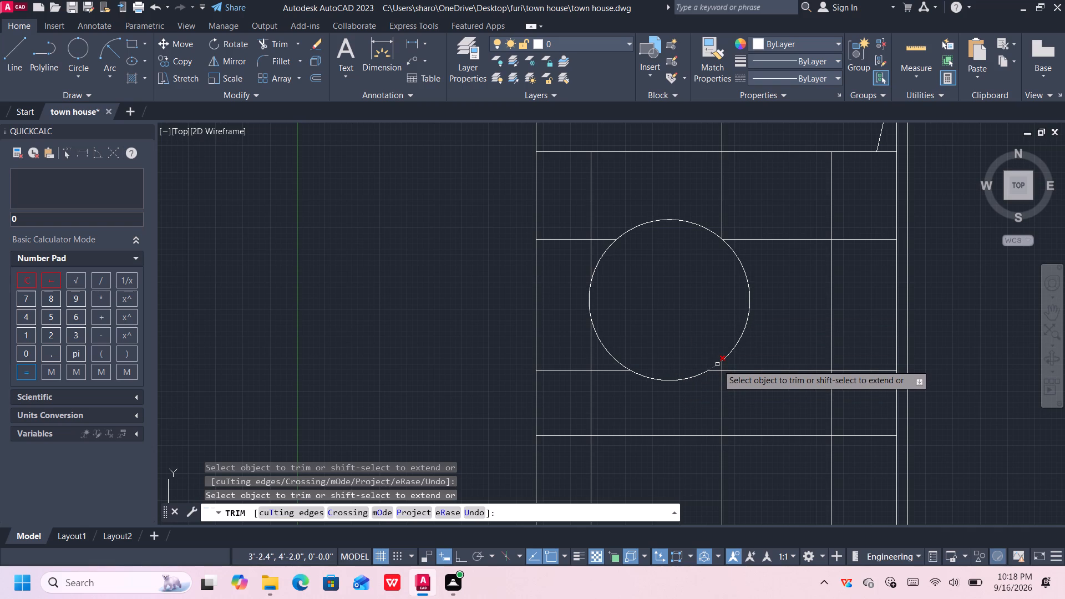
{"action": "left_click", "coordinate": [717, 364]}
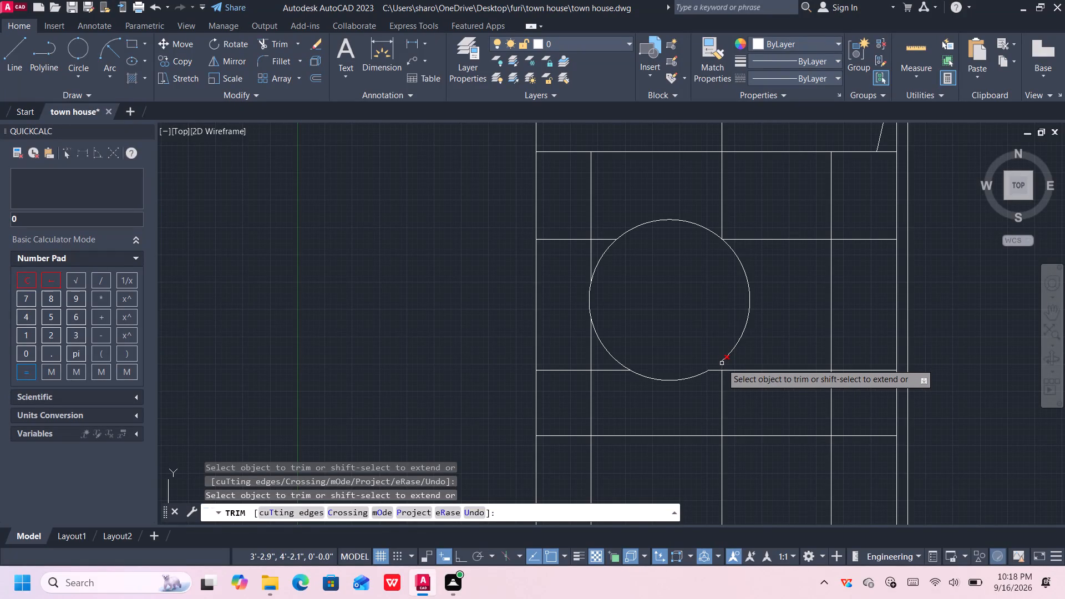
{"action": "left_click", "coordinate": [722, 363]}
Trim away the circle's right-hand arc between the panel's upper and lower horizontals.
{"action": "left_click", "coordinate": [748, 294]}
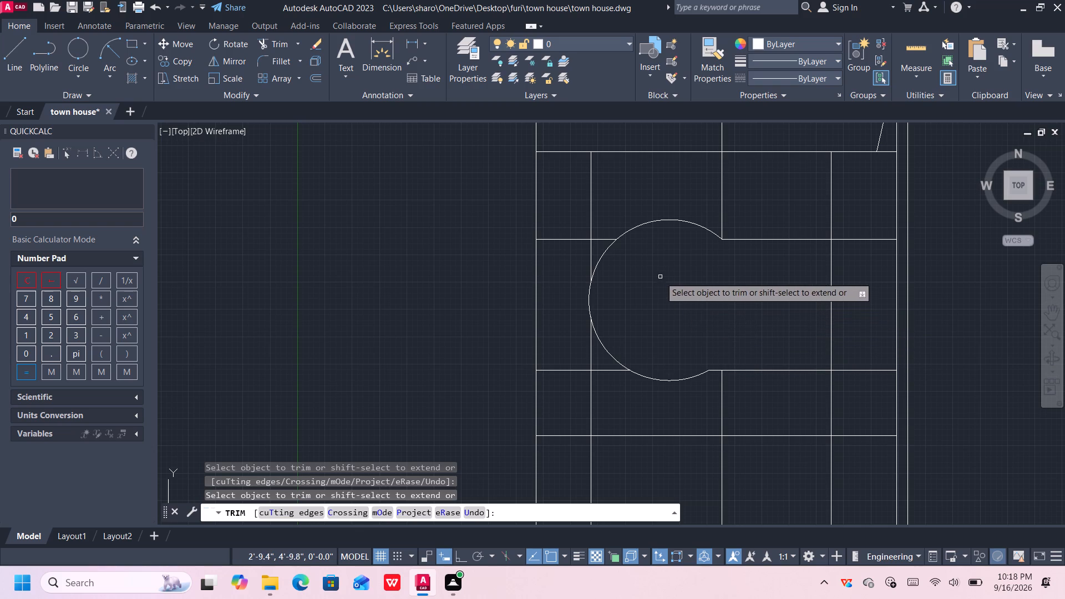
{"action": "middle_click_drag", "start_coordinate": [659, 277], "coordinate": [662, 285]}
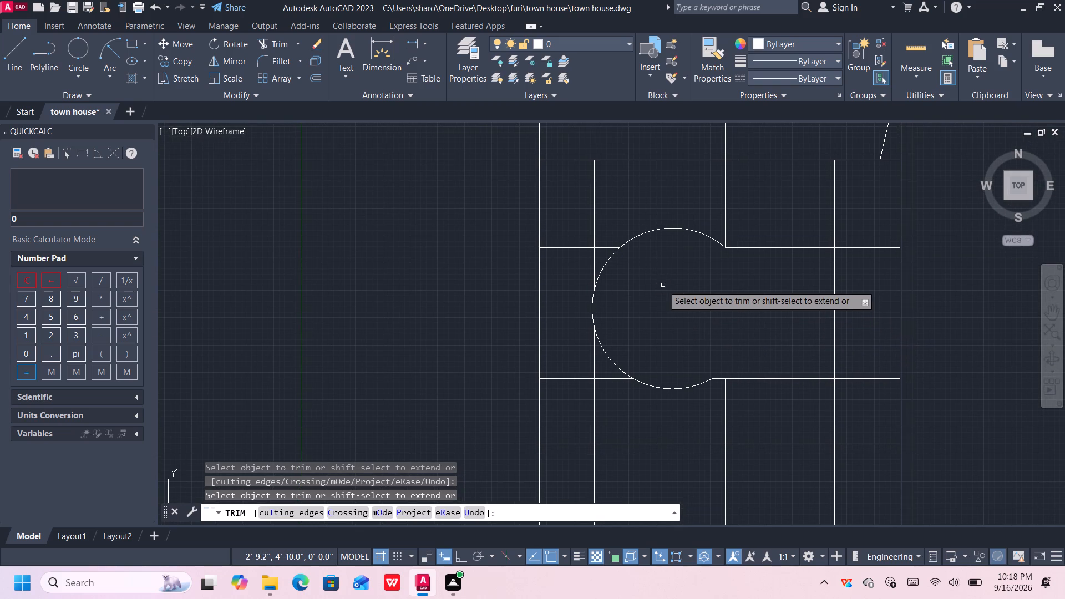
{"action": "key", "text": "Escape"}
Draw a 2" horizontal line leftward from the arc's upper endpoint on the middle vertical.
{"action": "key", "text": "l"}
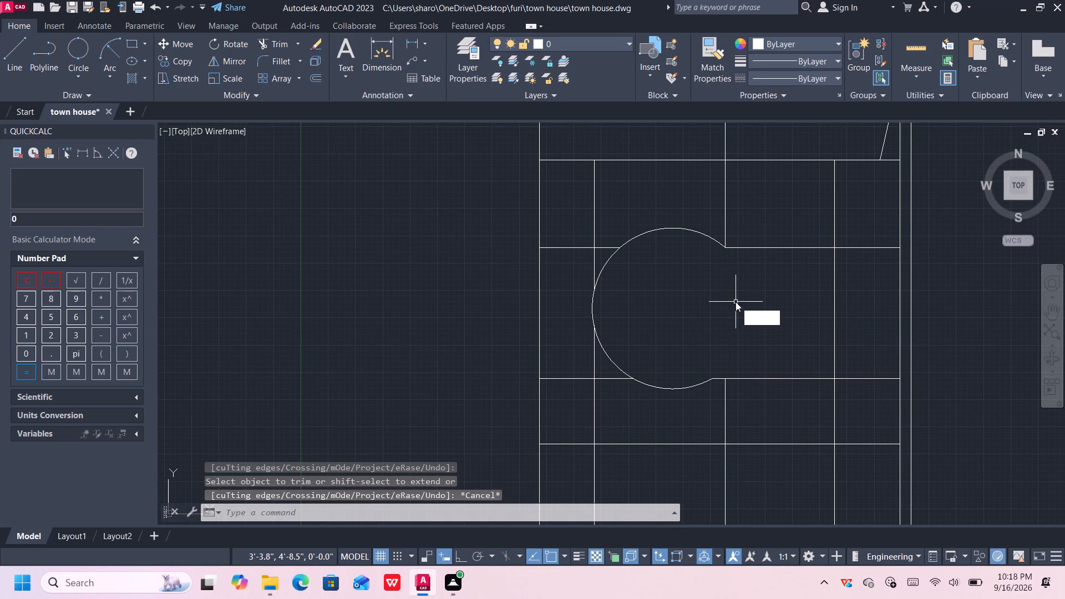
{"action": "key", "text": "Return"}
{"action": "left_click", "coordinate": [725, 248]}
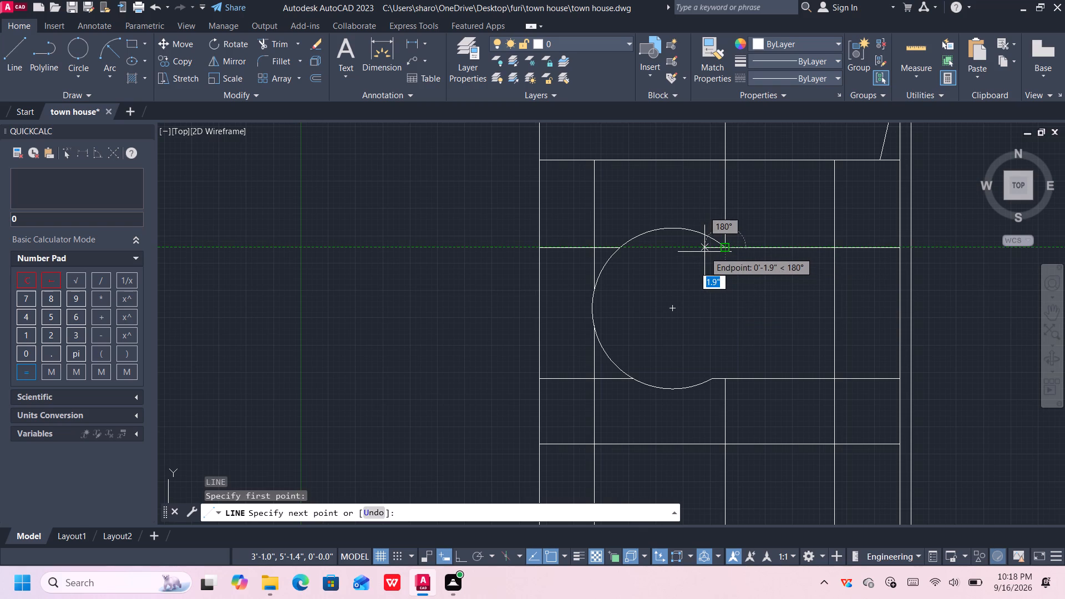
{"action": "type", "text": "2\""}
{"action": "key", "text": "Return"}
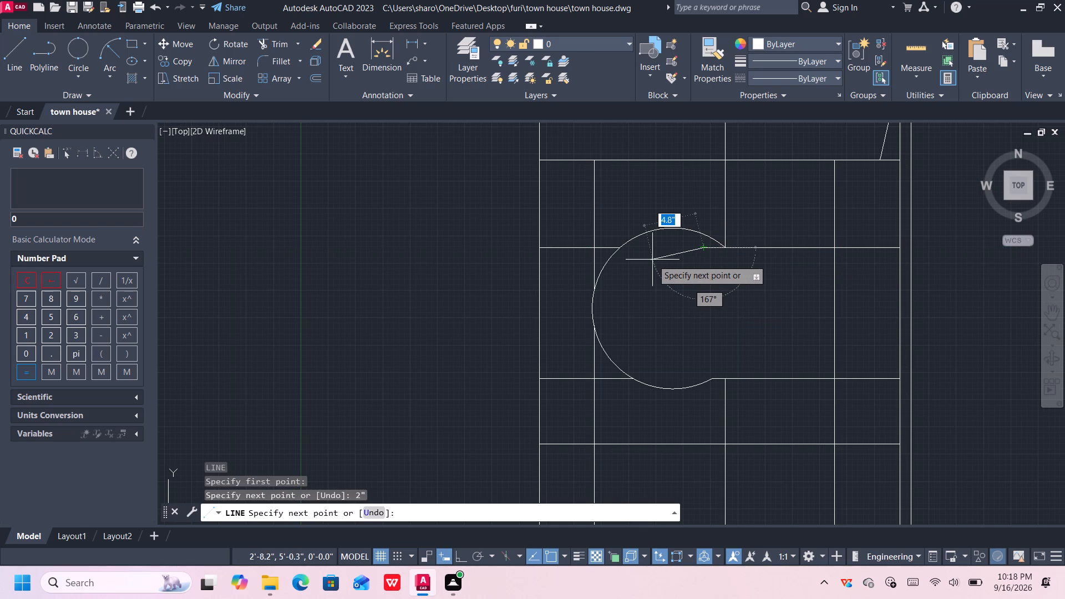
{"action": "key", "text": "Escape"}
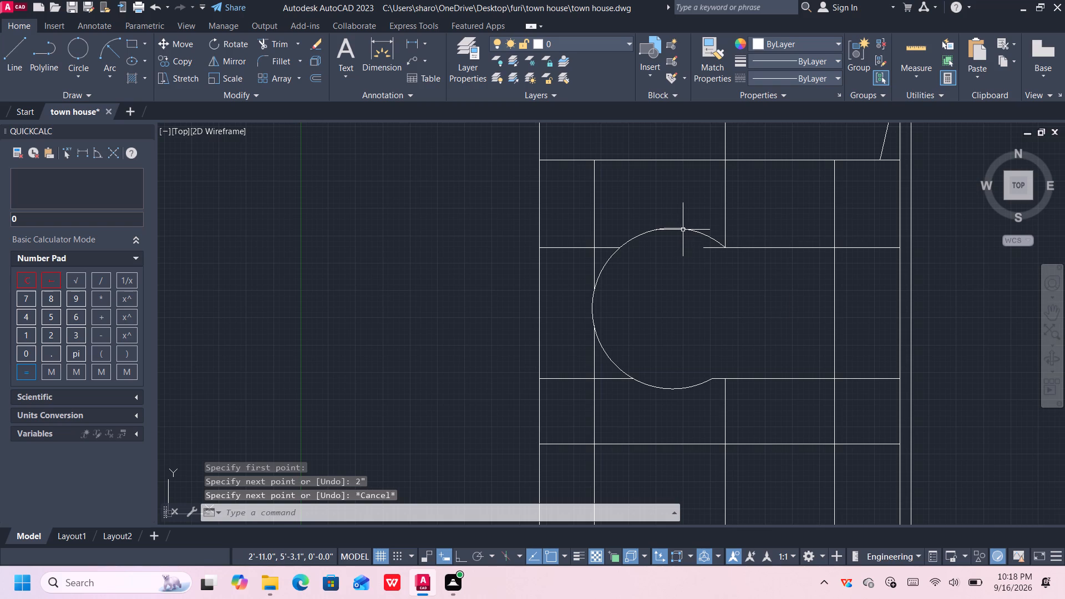
Offset the trimmed circle's arc 1" inward.
{"action": "left_click", "coordinate": [682, 230]}
{"action": "key", "text": "o"}
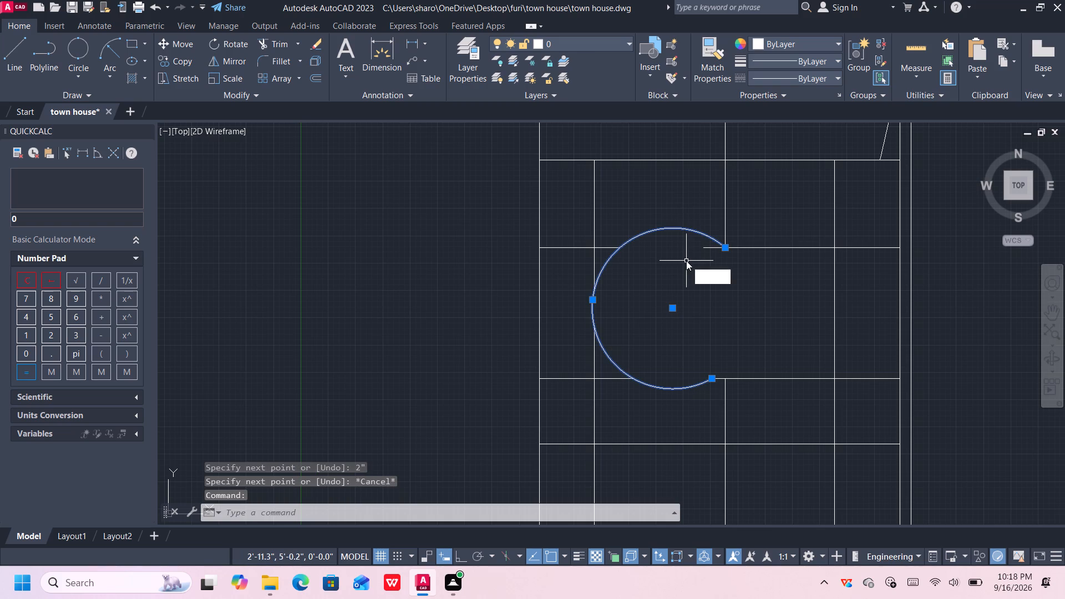
{"action": "key", "text": "Return"}
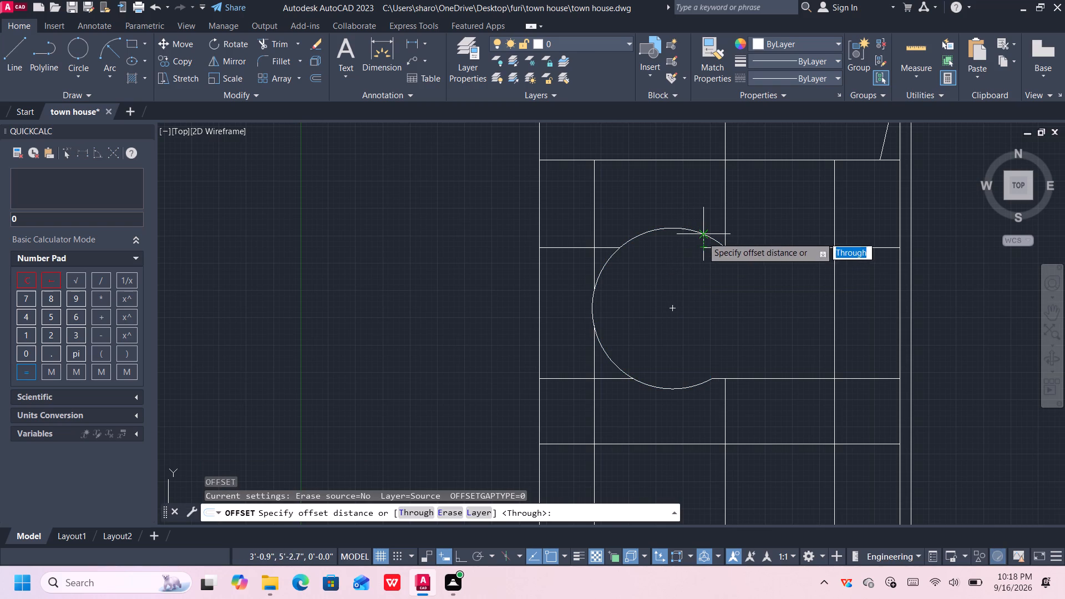
{"action": "left_click", "coordinate": [691, 231]}
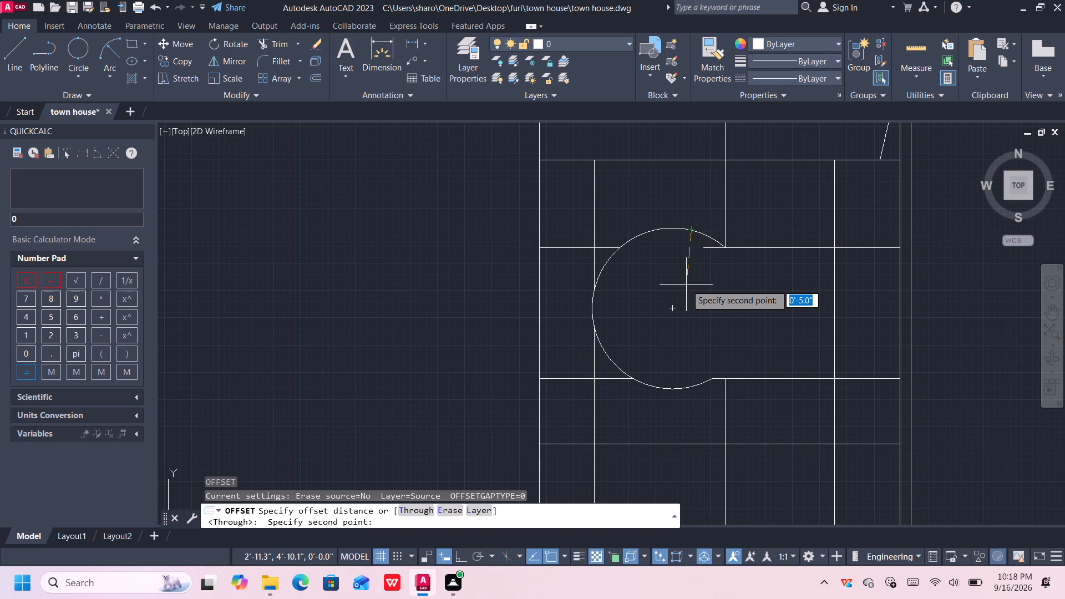
{"action": "key", "text": "2"}
{"action": "key", "text": "shift+quotedbl"}
{"action": "key", "text": "Return"}
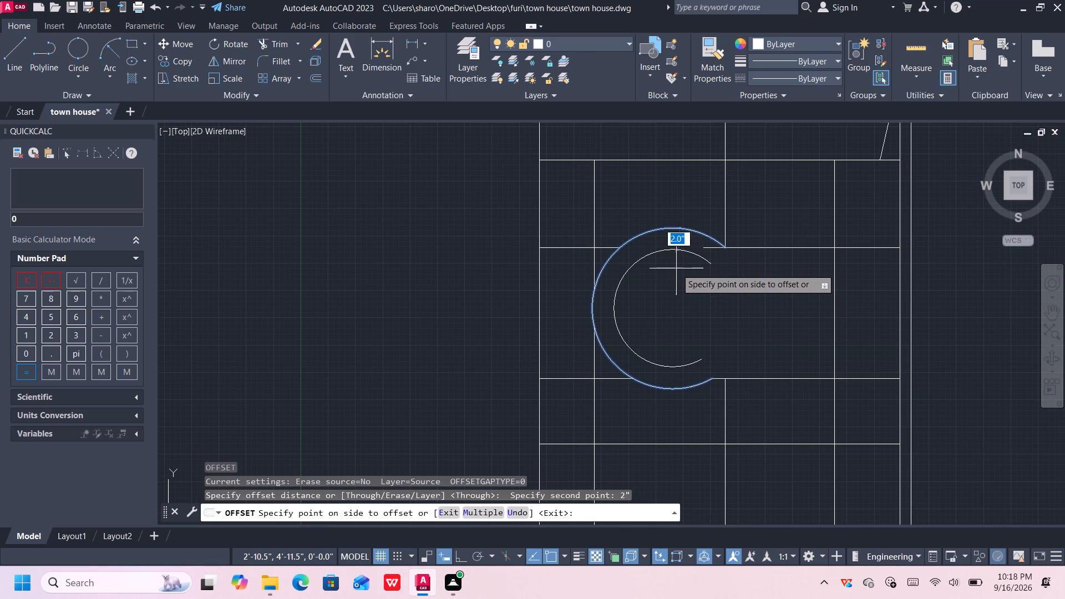
{"action": "scroll", "coordinate": [676, 268], "scroll_direction": "up", "scroll_amount": 3}
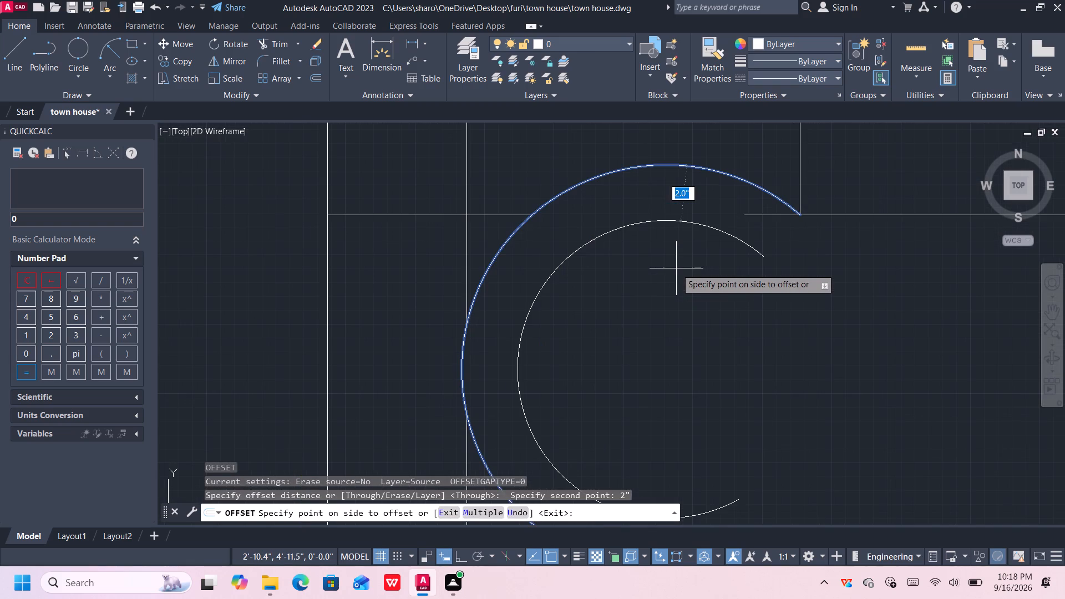
{"action": "key", "text": "1"}
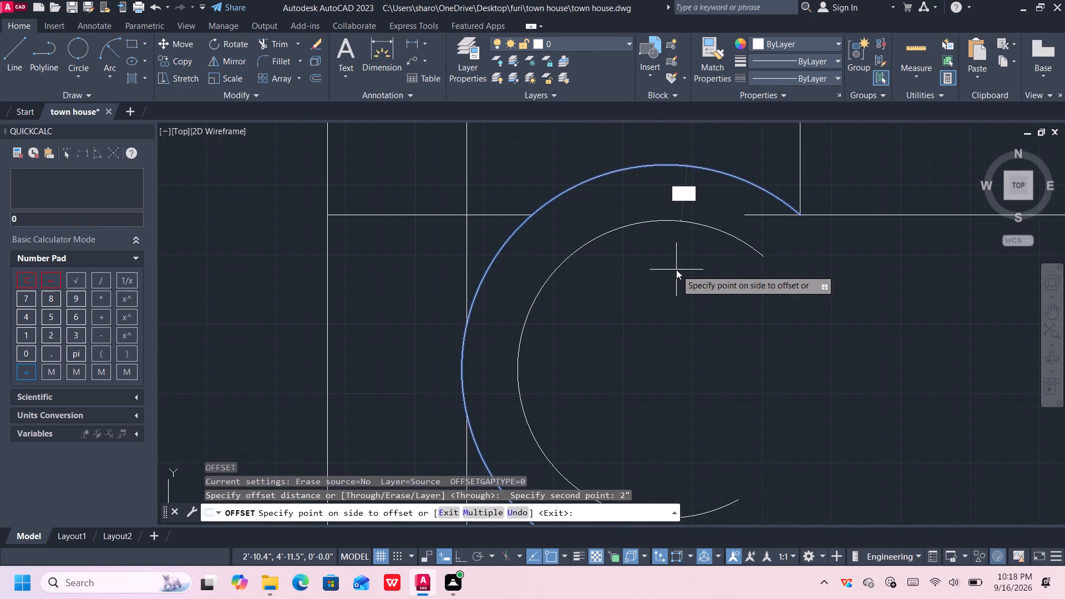
{"action": "key", "text": "shift+quotedbl"}
{"action": "key", "text": "Return"}
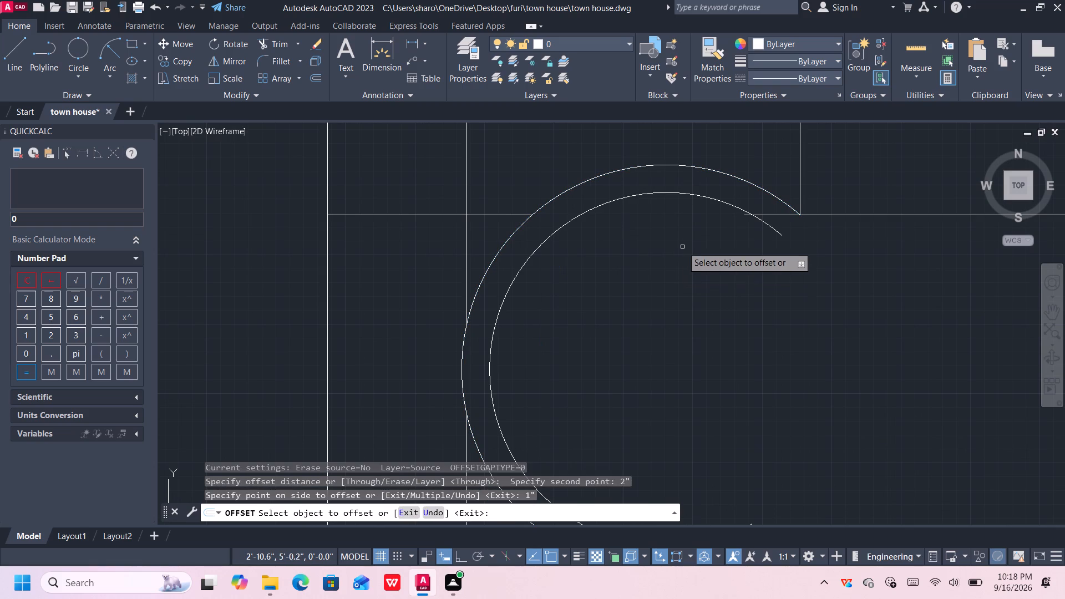
{"action": "middle_click_drag", "start_coordinate": [702, 295], "coordinate": [692, 233]}
{"action": "scroll", "coordinate": [688, 240], "scroll_direction": "up", "scroll_amount": 1}
{"action": "scroll", "coordinate": [687, 244], "scroll_direction": "down", "scroll_amount": 1}
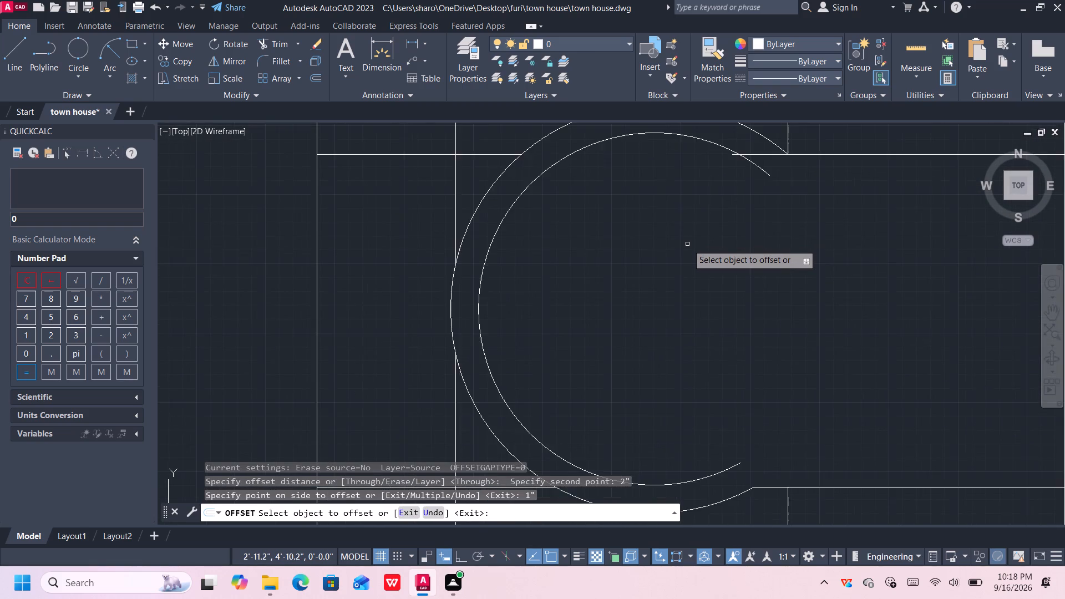
{"action": "scroll", "coordinate": [687, 244], "scroll_direction": "down", "scroll_amount": 1}
{"action": "key", "text": "Escape"}
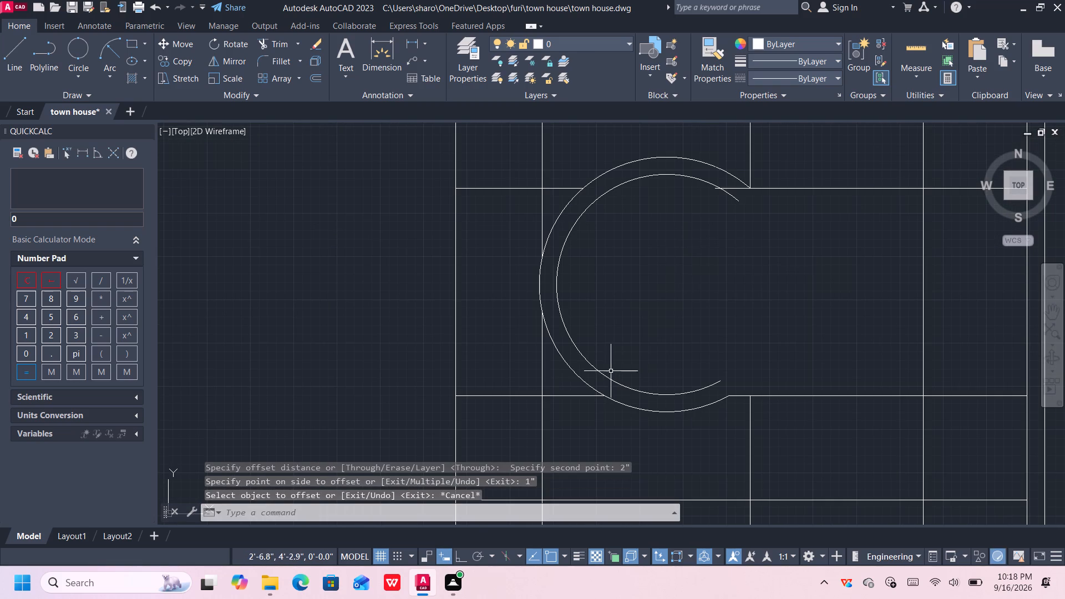
Move the inner offset arc by its centre about 1" down and to the left, at roughly 217°.
{"action": "left_click", "coordinate": [597, 369]}
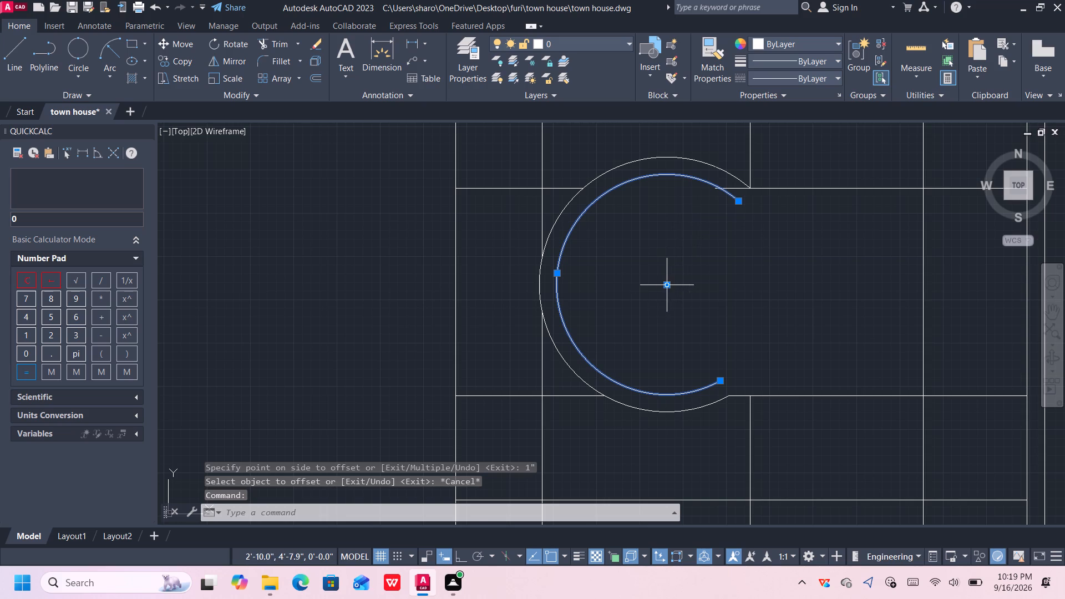
{"action": "left_click", "coordinate": [665, 285]}
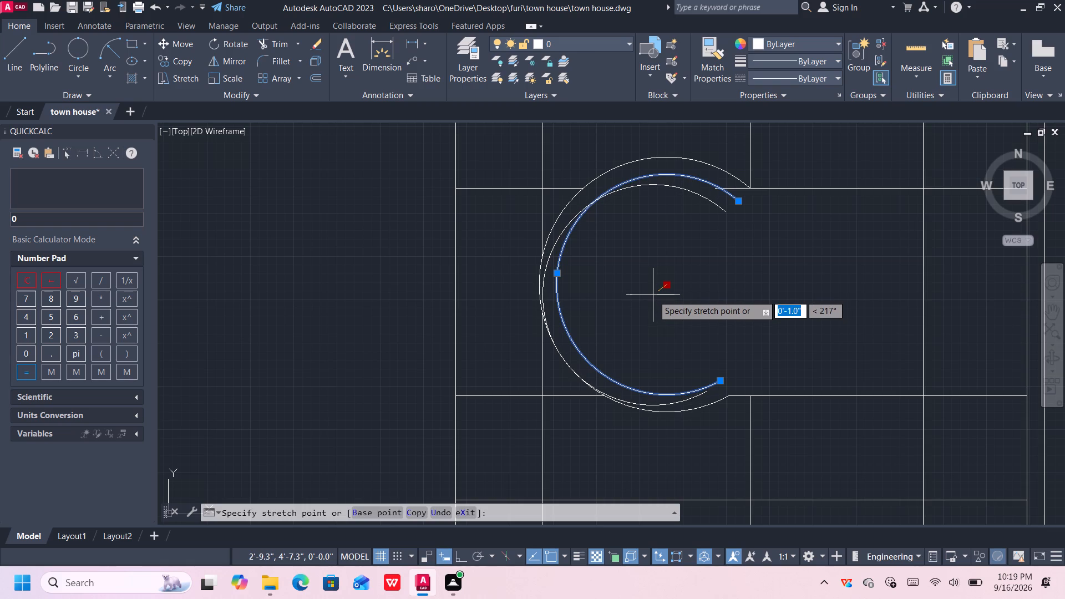
{"action": "left_click", "coordinate": [653, 295]}
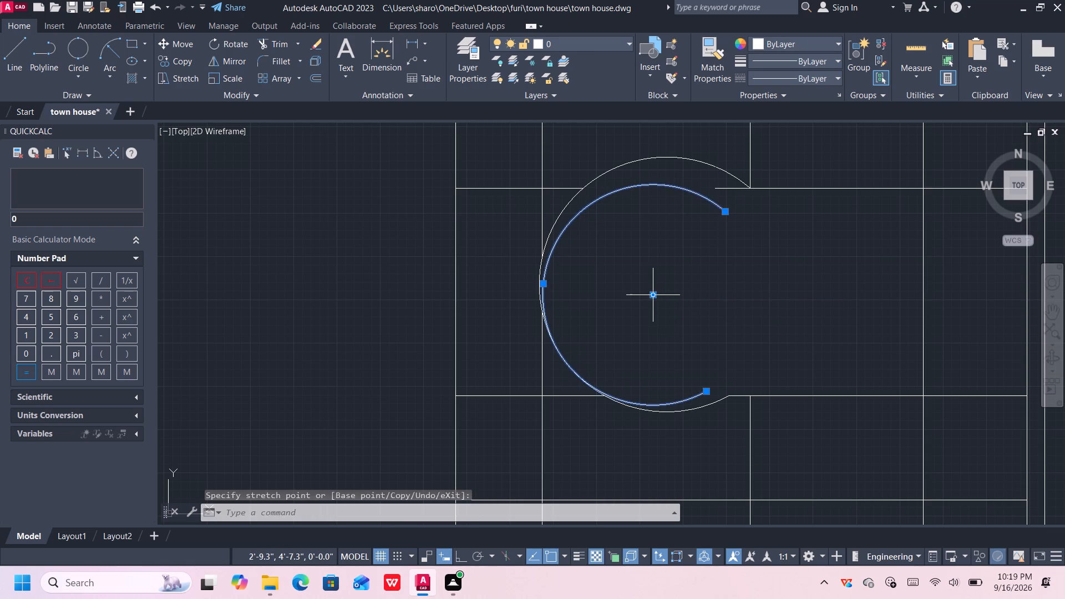
Stretch the inner arc's upper endpoint to the short 2" line's left end and its lower endpoint to the lower horizontal's end at the outer arc.
{"action": "left_click", "coordinate": [725, 212]}
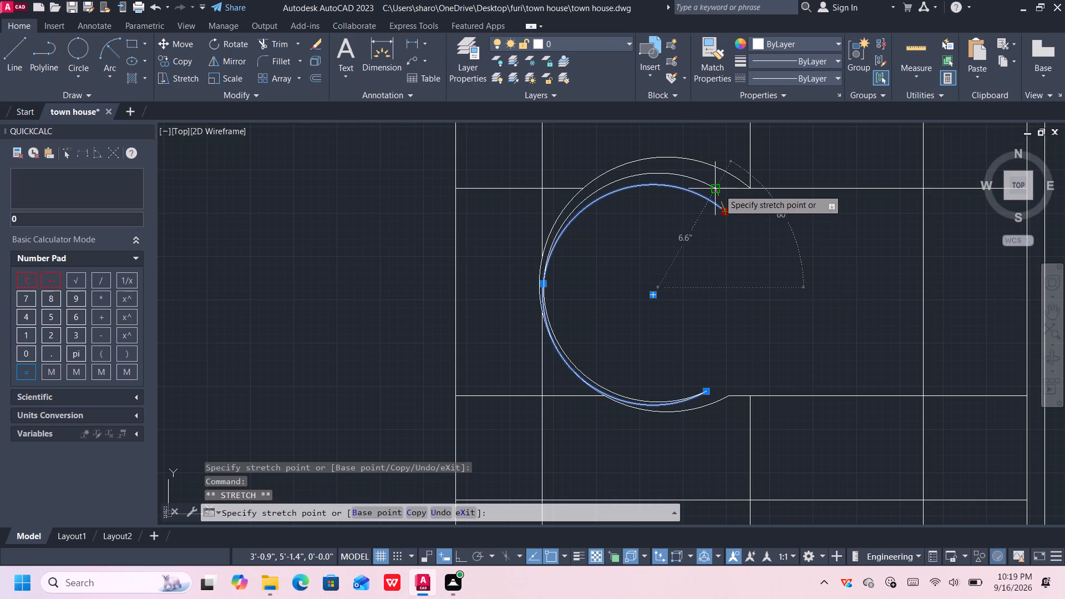
{"action": "left_click", "coordinate": [718, 189]}
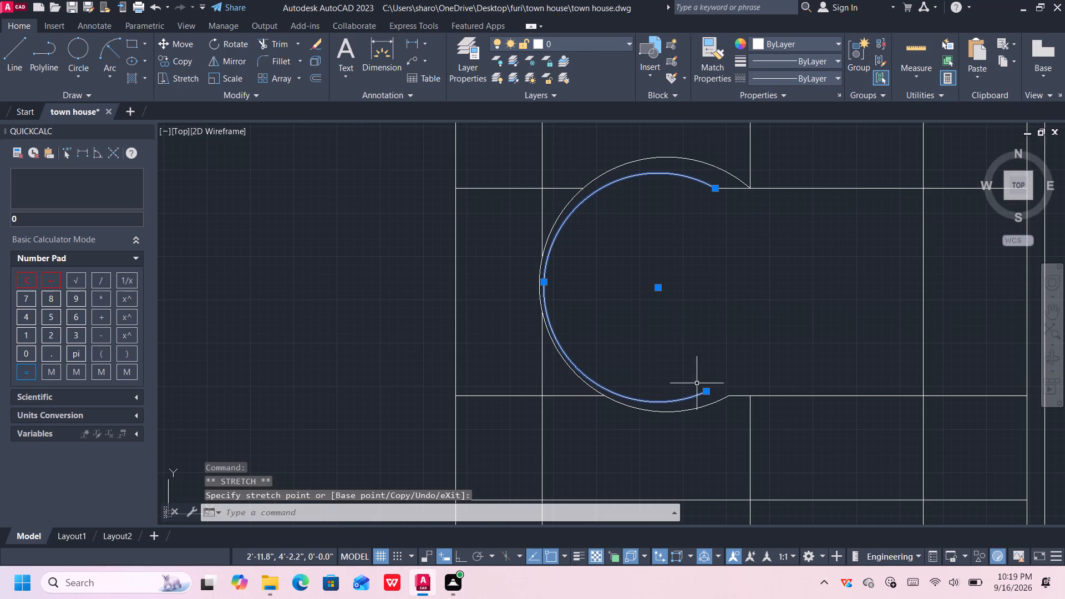
{"action": "left_click", "coordinate": [706, 390]}
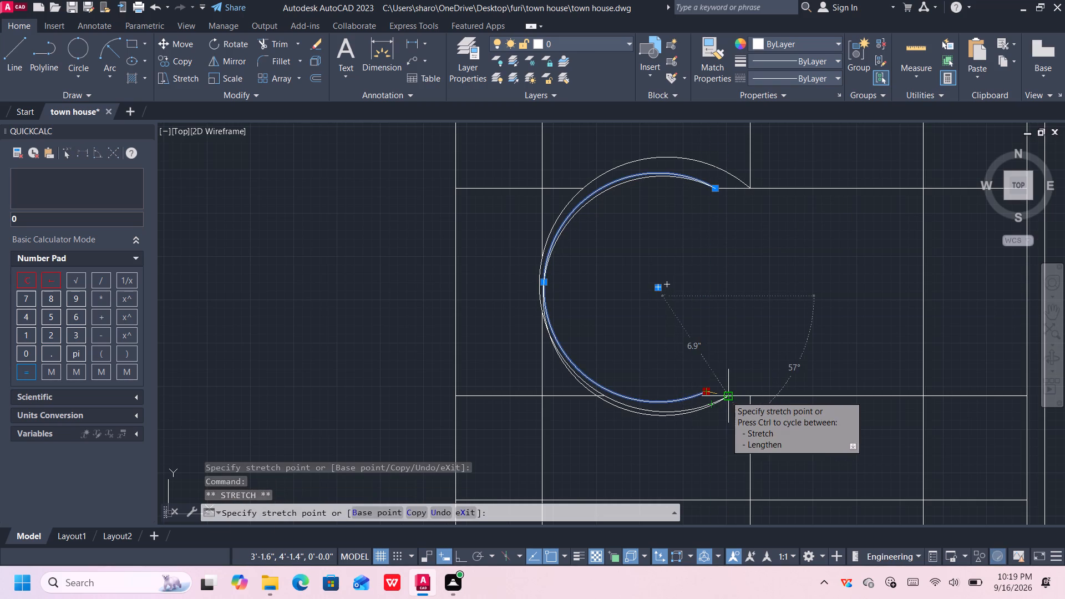
{"action": "left_click", "coordinate": [724, 394]}
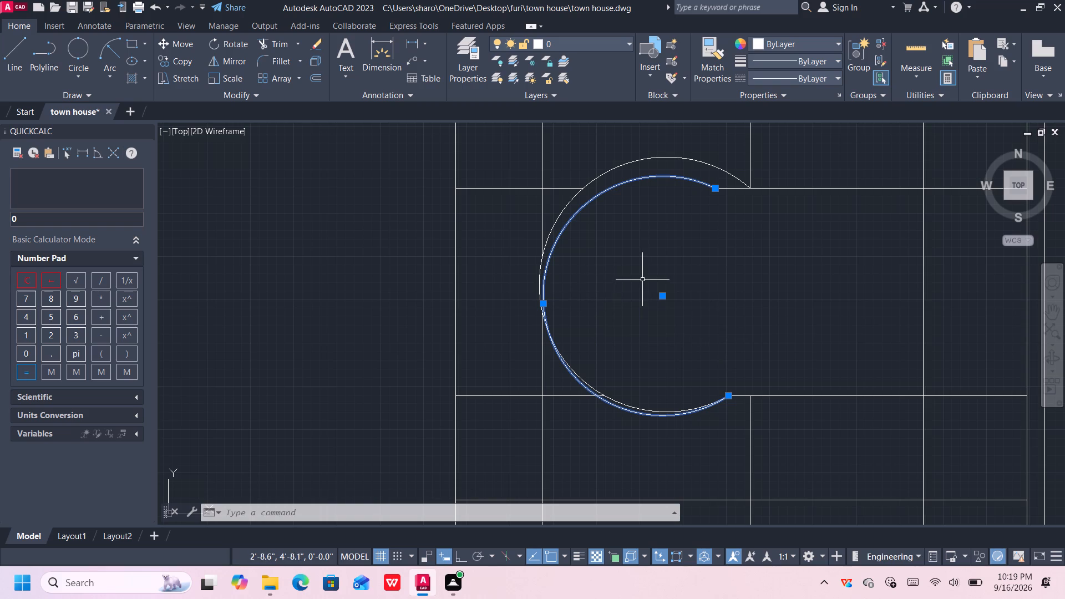
{"action": "middle_click_drag", "start_coordinate": [642, 280], "coordinate": [636, 307]}
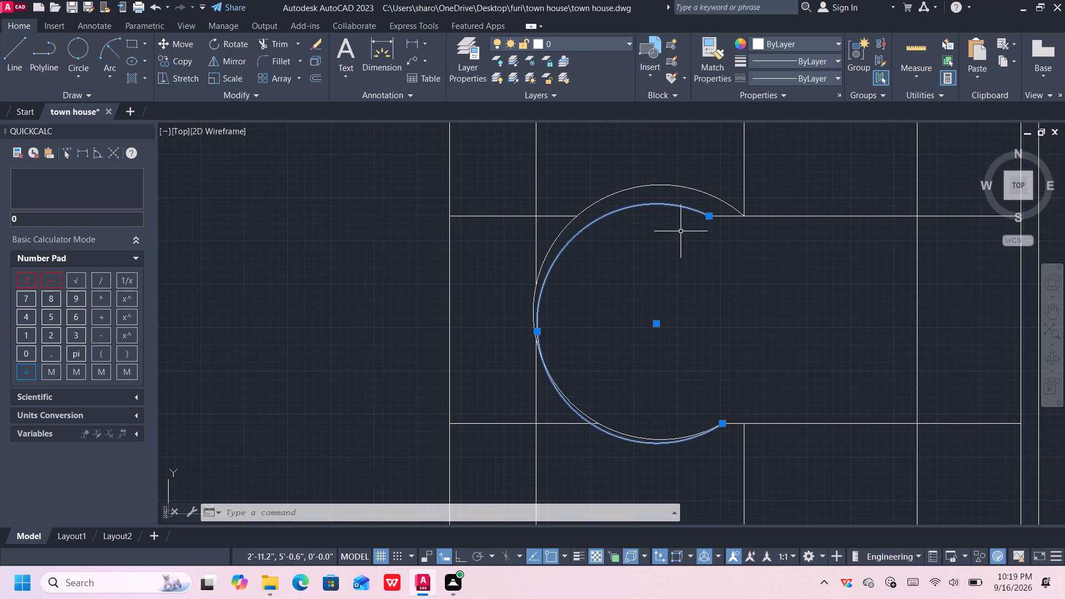
{"action": "key", "text": "Escape"}
Trim away the original arc's lower part, from its crossing with the moved arc down to their shared lower endpoint.
{"action": "type", "text": "tr"}
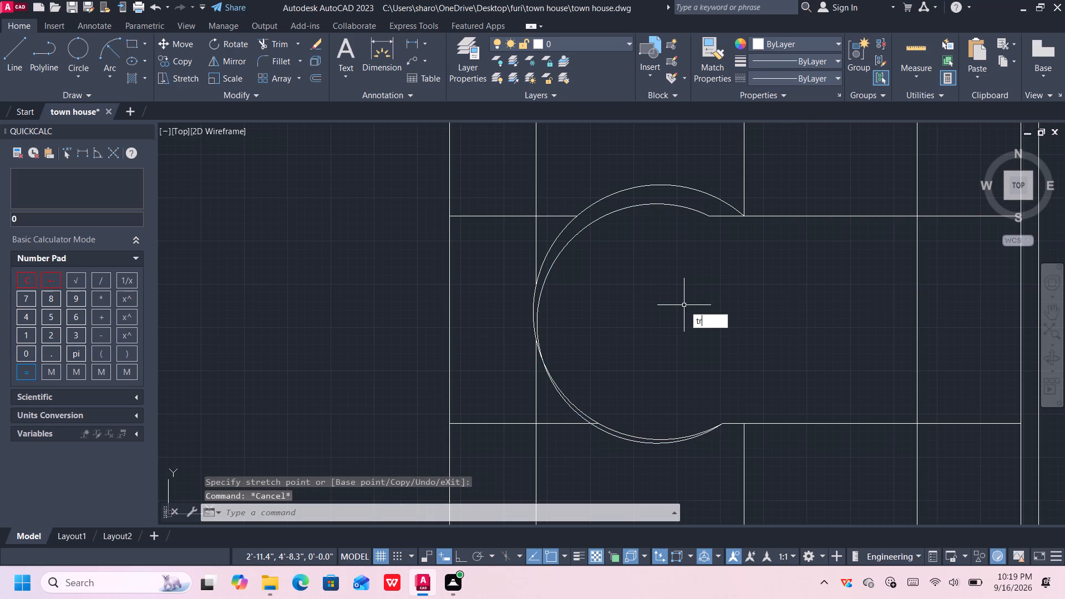
{"action": "key", "text": "Return"}
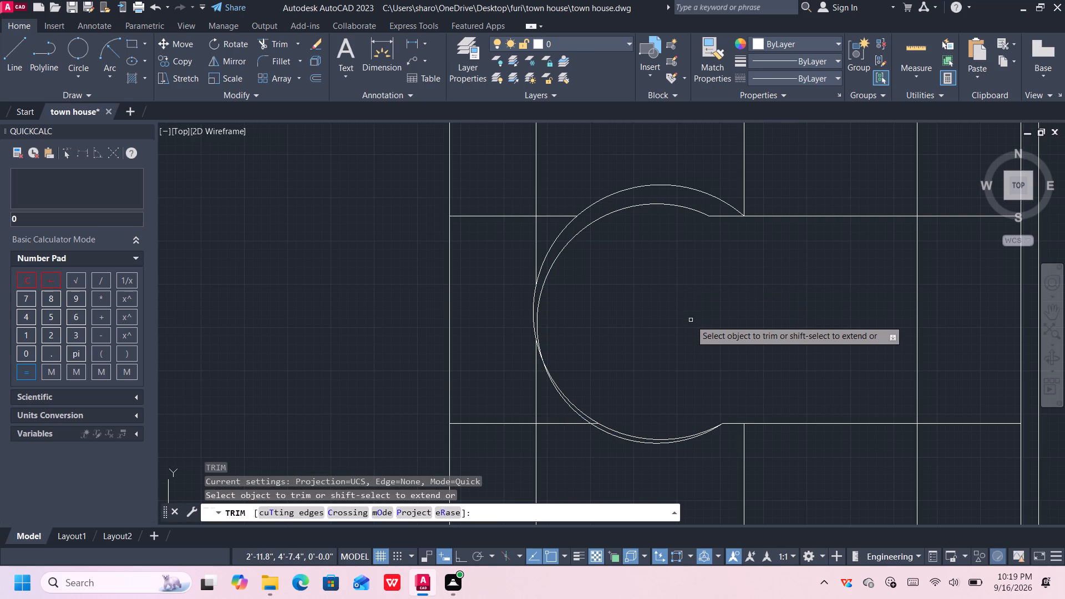
{"action": "middle_click_drag", "start_coordinate": [680, 312], "coordinate": [683, 291]}
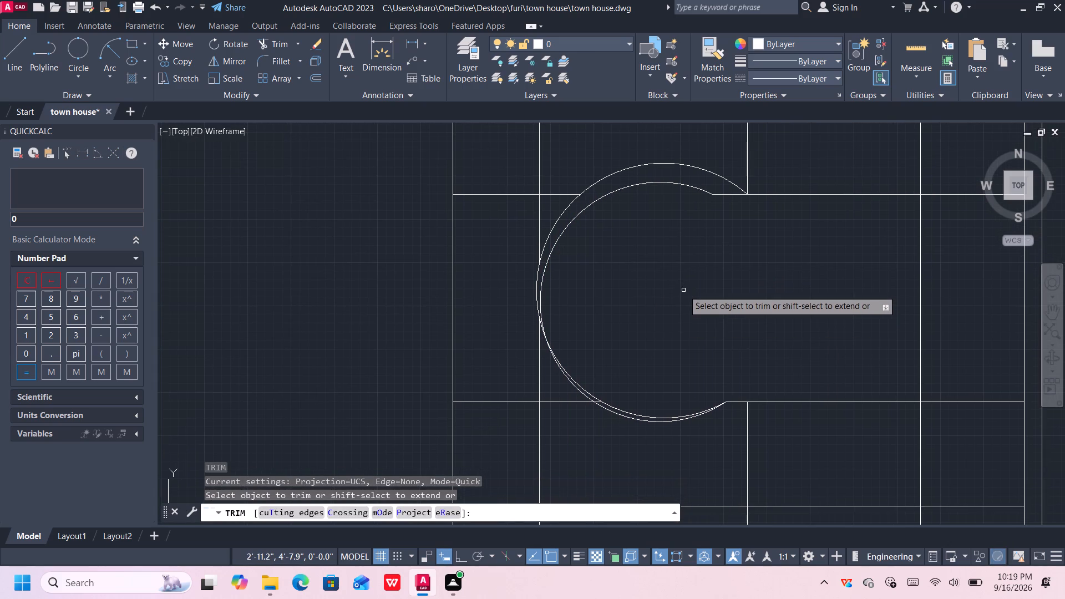
{"action": "middle_click_drag", "start_coordinate": [633, 353], "coordinate": [649, 245]}
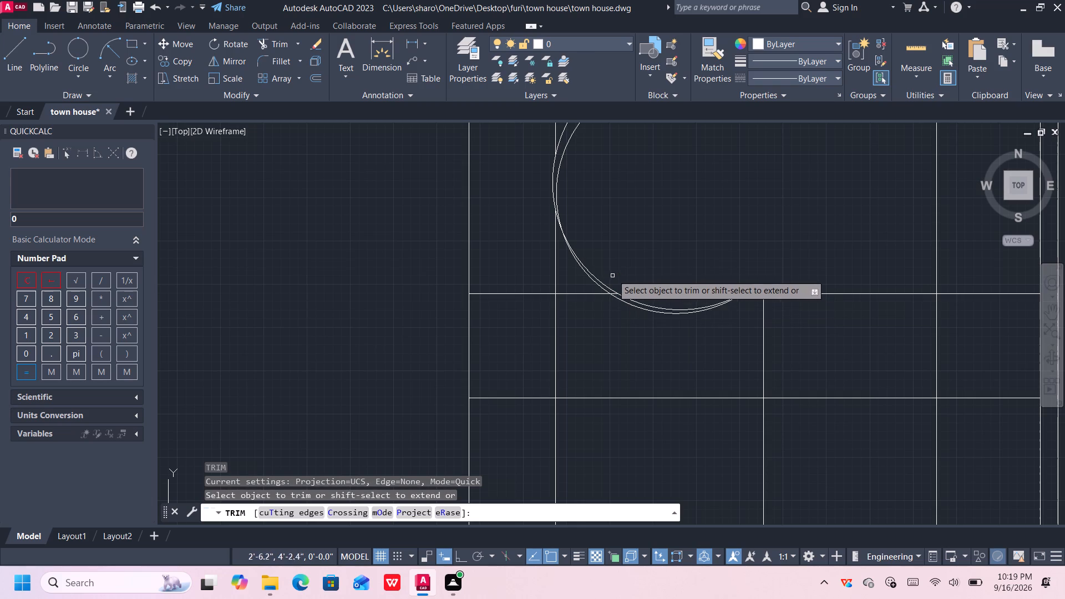
{"action": "scroll", "coordinate": [610, 261], "scroll_direction": "down", "scroll_amount": 1}
{"action": "scroll", "coordinate": [618, 248], "scroll_direction": "up", "scroll_amount": 1}
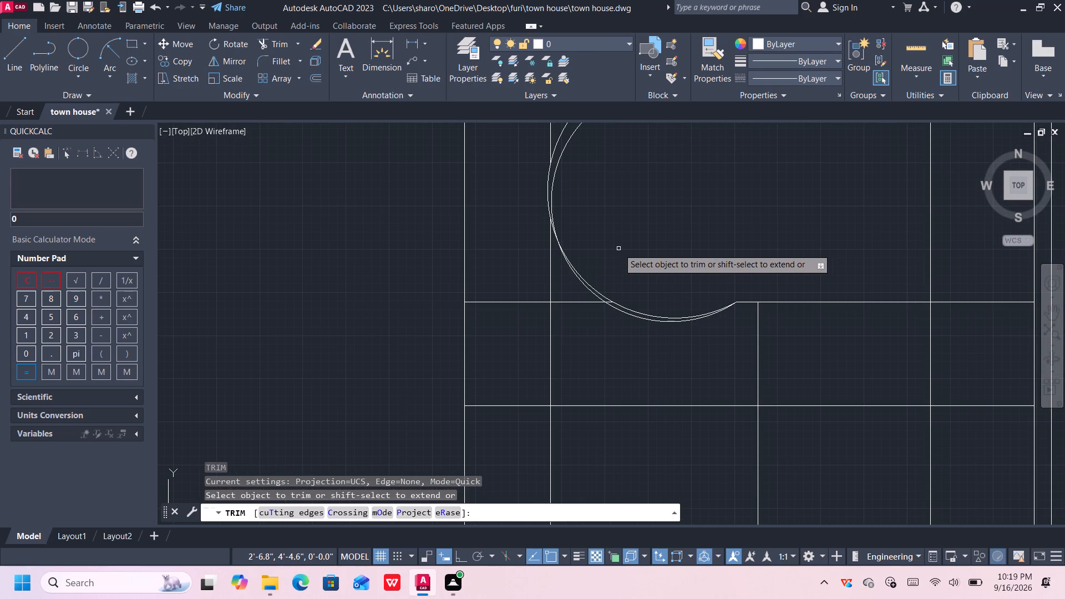
{"action": "scroll", "coordinate": [590, 282], "scroll_direction": "up", "scroll_amount": 1}
{"action": "left_click", "coordinate": [590, 286]}
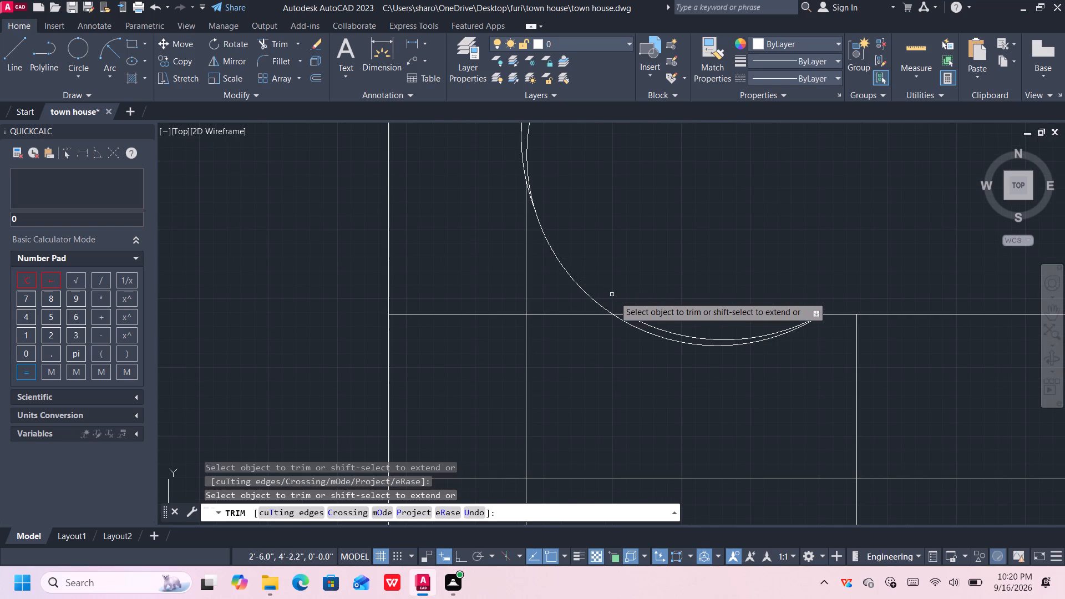
{"action": "left_click", "coordinate": [638, 320]}
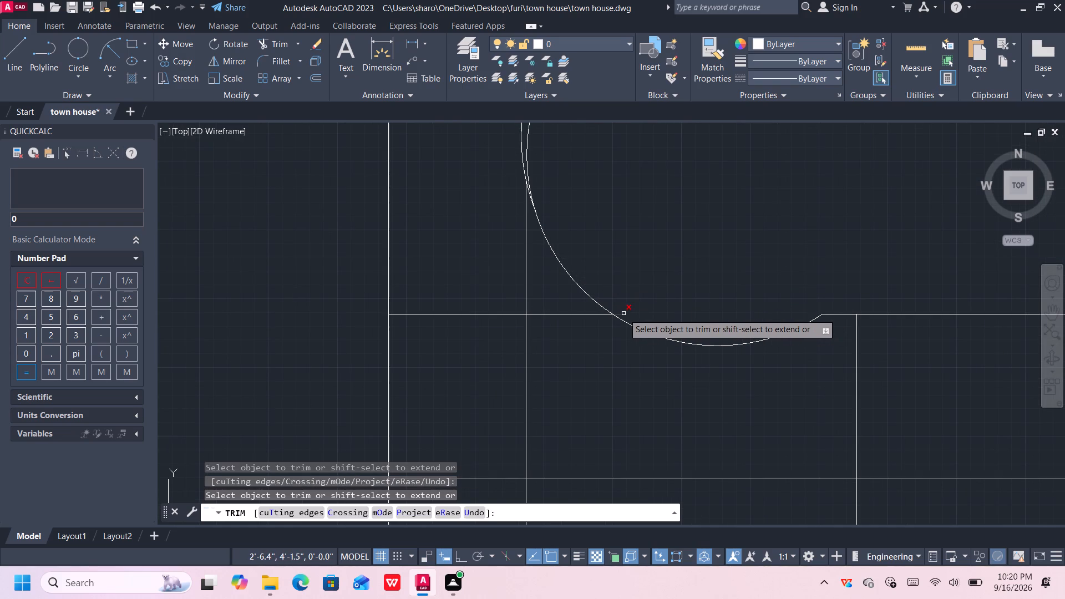
{"action": "left_click", "coordinate": [623, 313]}
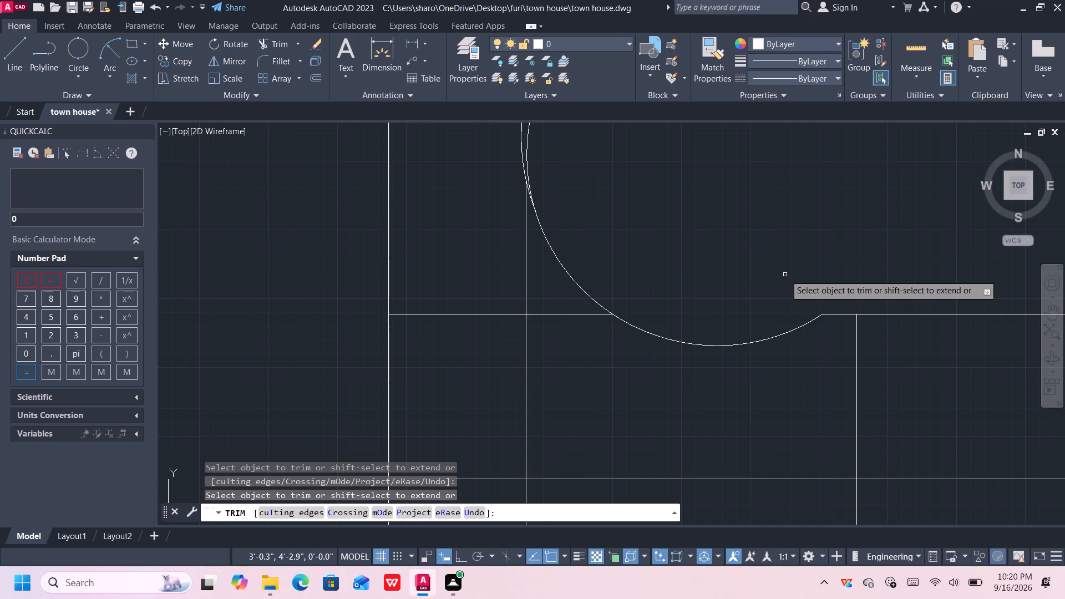
{"action": "scroll", "coordinate": [783, 273], "scroll_direction": "down", "scroll_amount": 2}
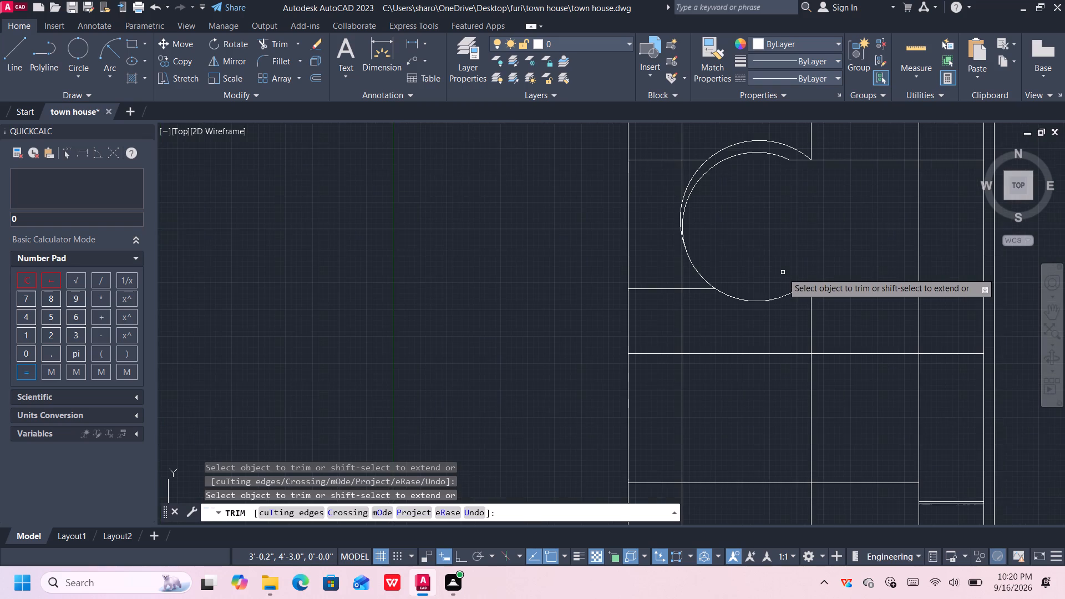
{"action": "scroll", "coordinate": [783, 263], "scroll_direction": "down", "scroll_amount": 1}
{"action": "middle_click_drag", "start_coordinate": [783, 262], "coordinate": [763, 255]}
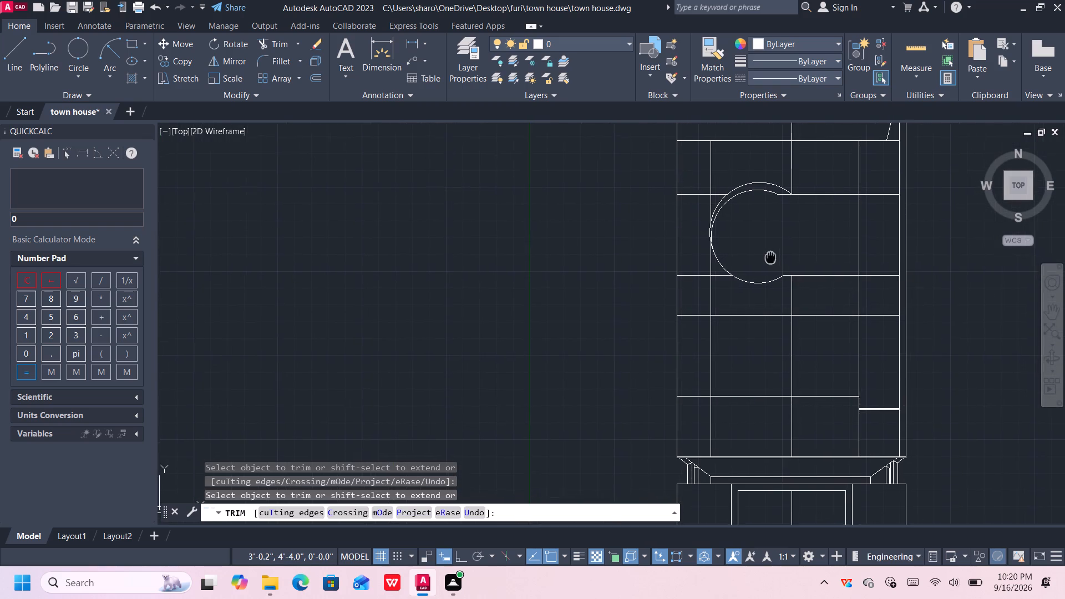
{"action": "middle_click_drag", "start_coordinate": [763, 255], "coordinate": [637, 230]}
{"action": "middle_click", "coordinate": [623, 233]}
{"action": "middle_click_drag", "start_coordinate": [627, 215], "coordinate": [627, 231]}
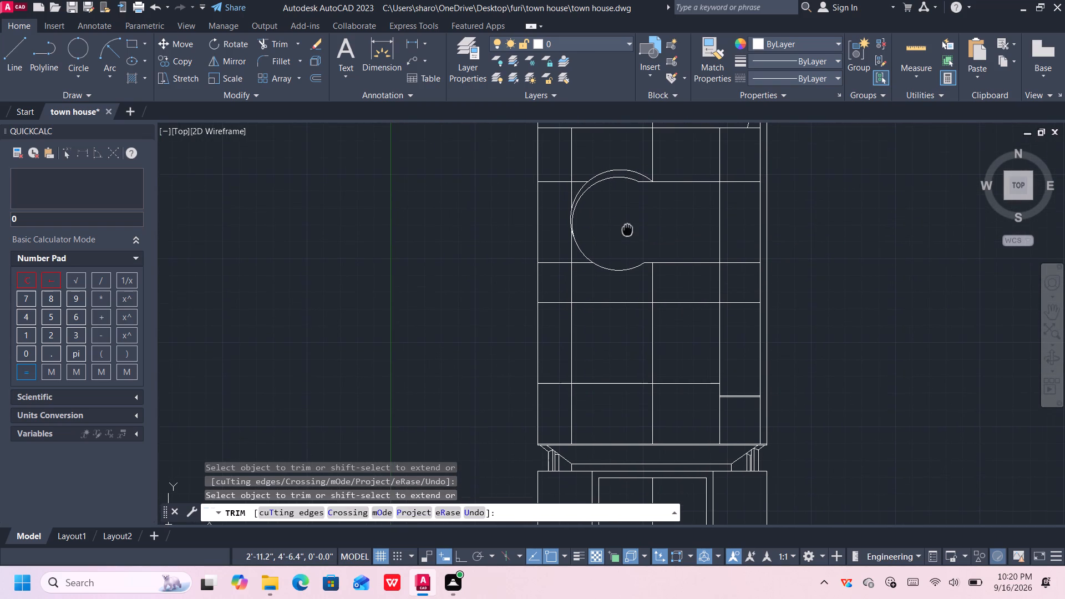
{"action": "middle_click_drag", "start_coordinate": [627, 231], "coordinate": [627, 236]}
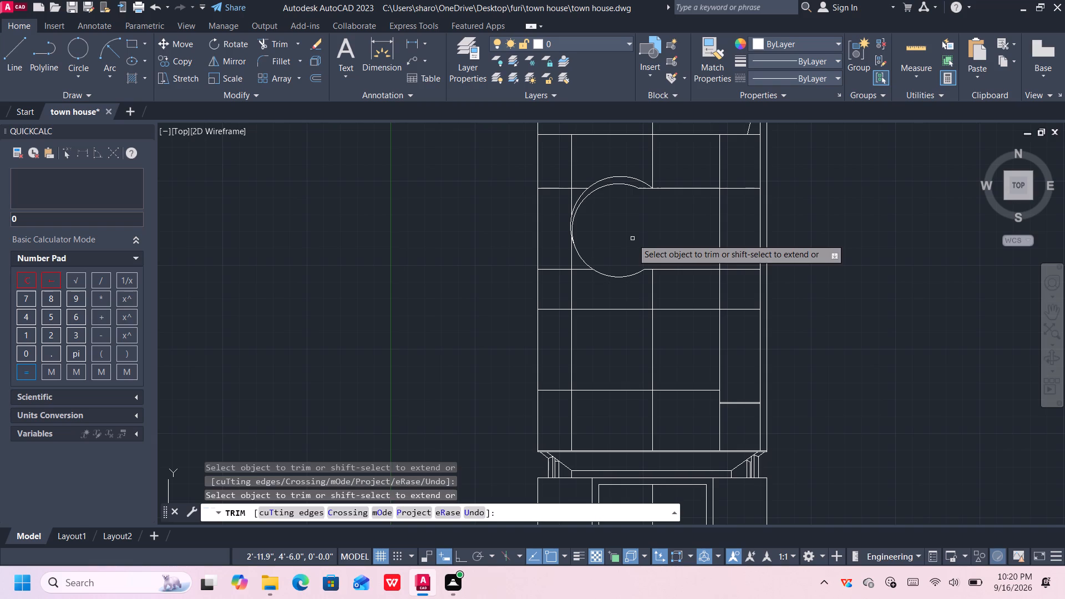
{"action": "key", "text": "Escape"}
Shorten the remaining inner arc by bringing its lower endpoint back to its left crossing with the panel's lower horizontal.
{"action": "left_click", "coordinate": [640, 275]}
{"action": "left_click", "coordinate": [638, 272]}
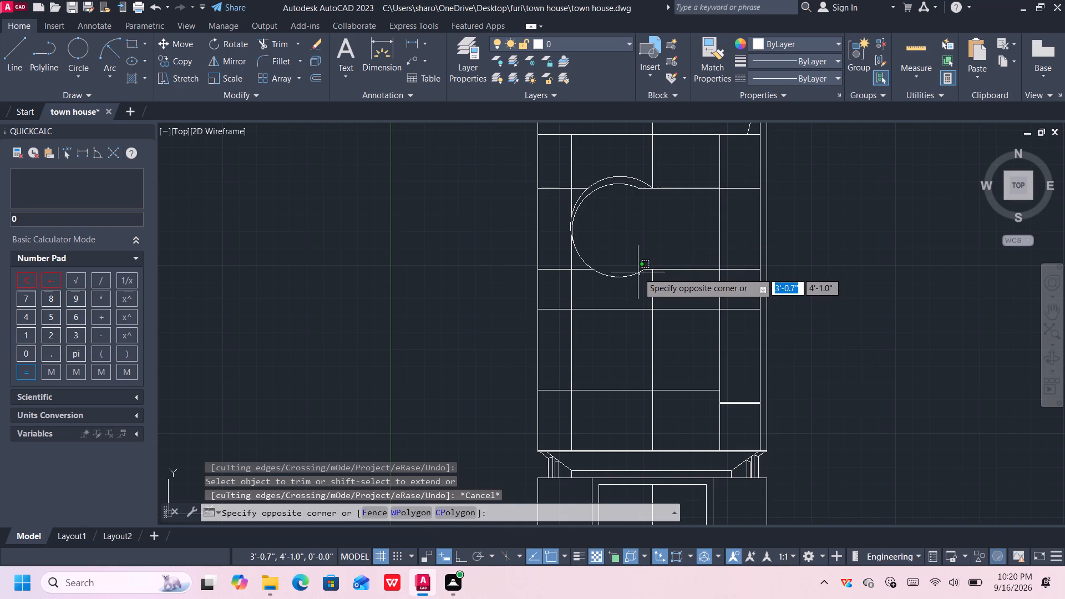
{"action": "left_click", "coordinate": [644, 270]}
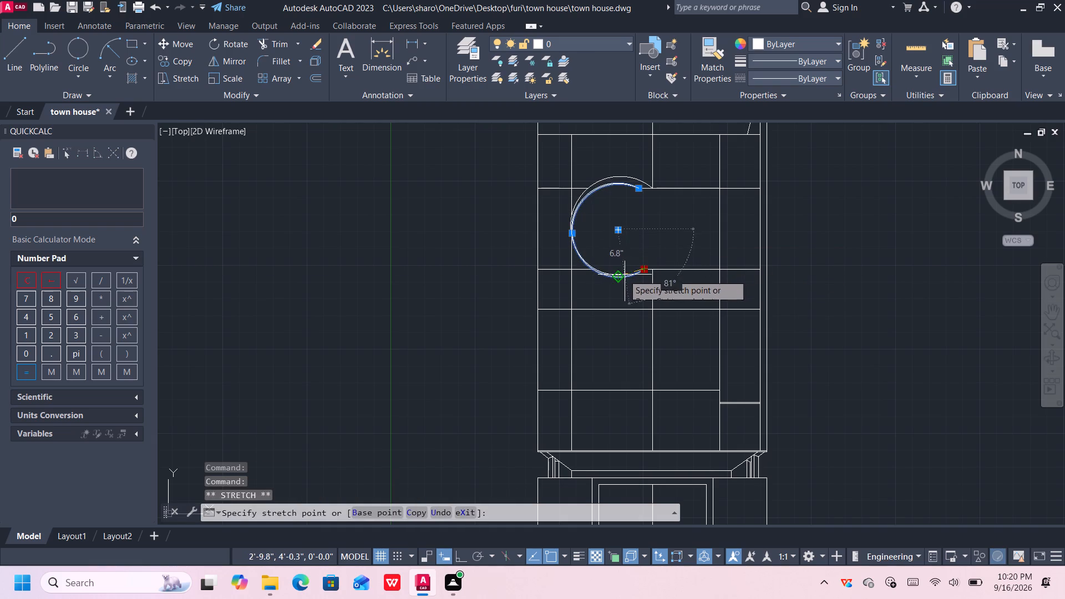
{"action": "left_click", "coordinate": [593, 272]}
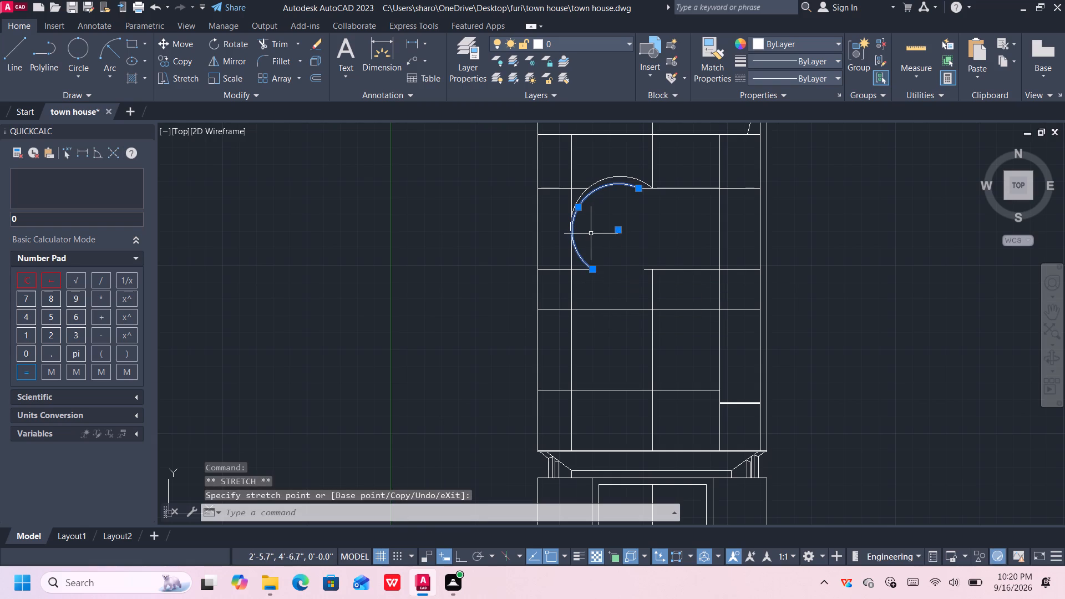
{"action": "middle_click_drag", "start_coordinate": [606, 263], "coordinate": [605, 247]}
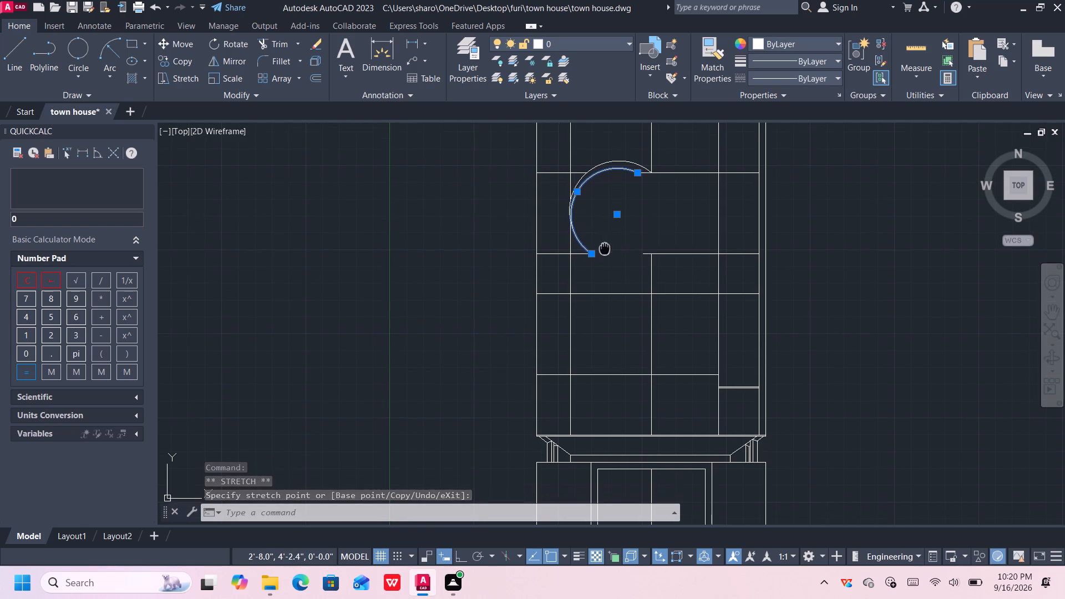
{"action": "middle_click_drag", "start_coordinate": [605, 247], "coordinate": [604, 247]}
{"action": "key", "text": "Escape"}
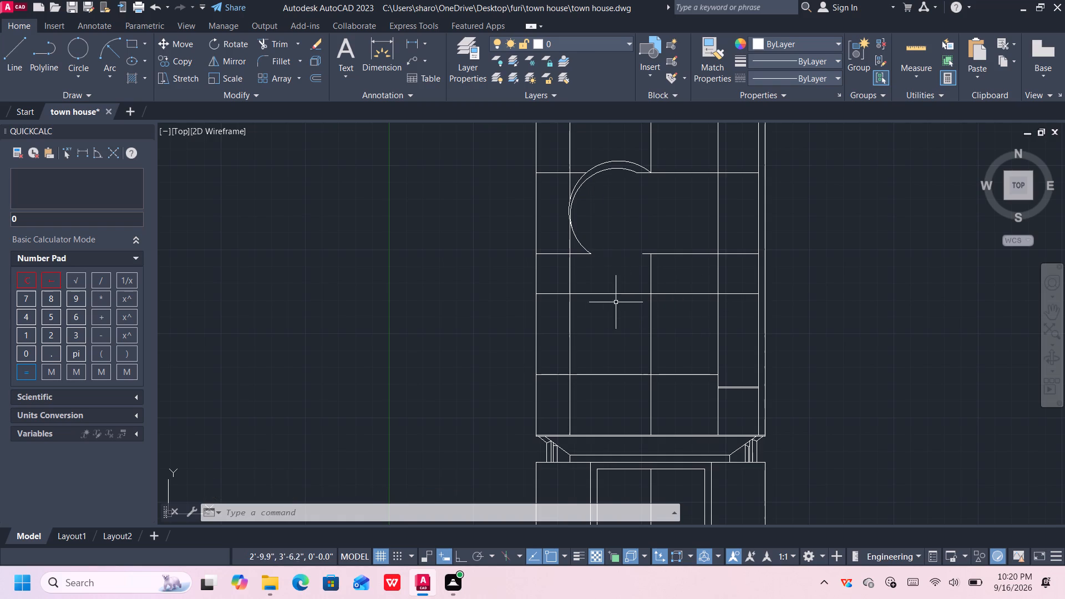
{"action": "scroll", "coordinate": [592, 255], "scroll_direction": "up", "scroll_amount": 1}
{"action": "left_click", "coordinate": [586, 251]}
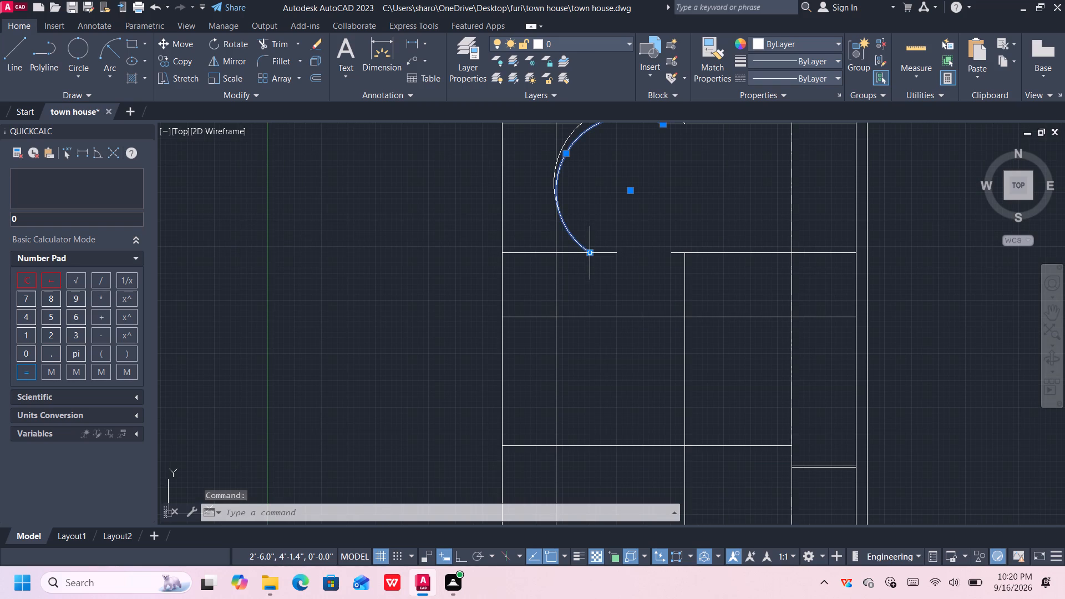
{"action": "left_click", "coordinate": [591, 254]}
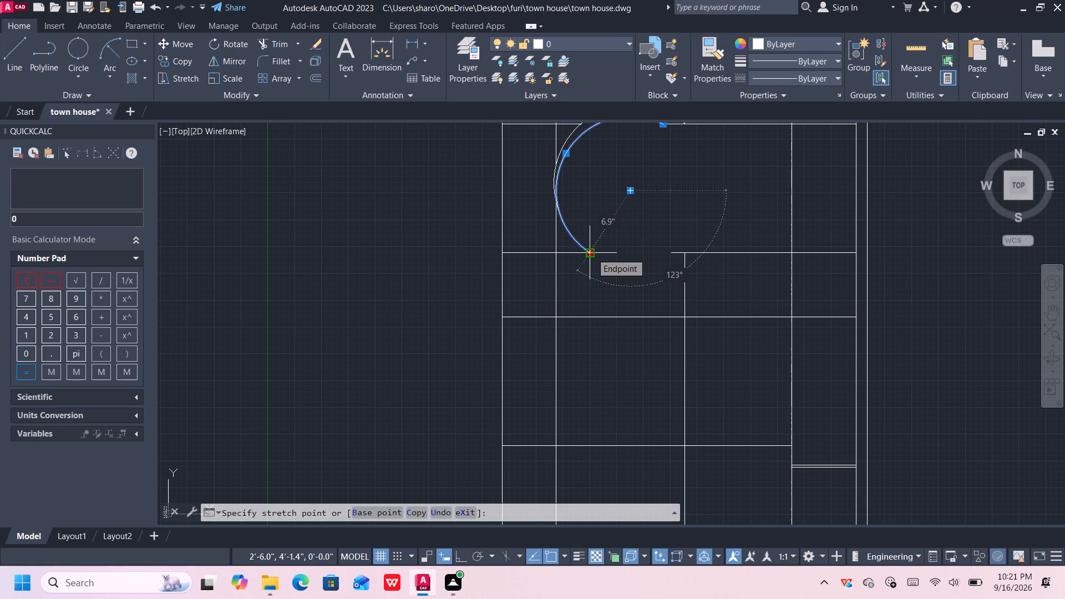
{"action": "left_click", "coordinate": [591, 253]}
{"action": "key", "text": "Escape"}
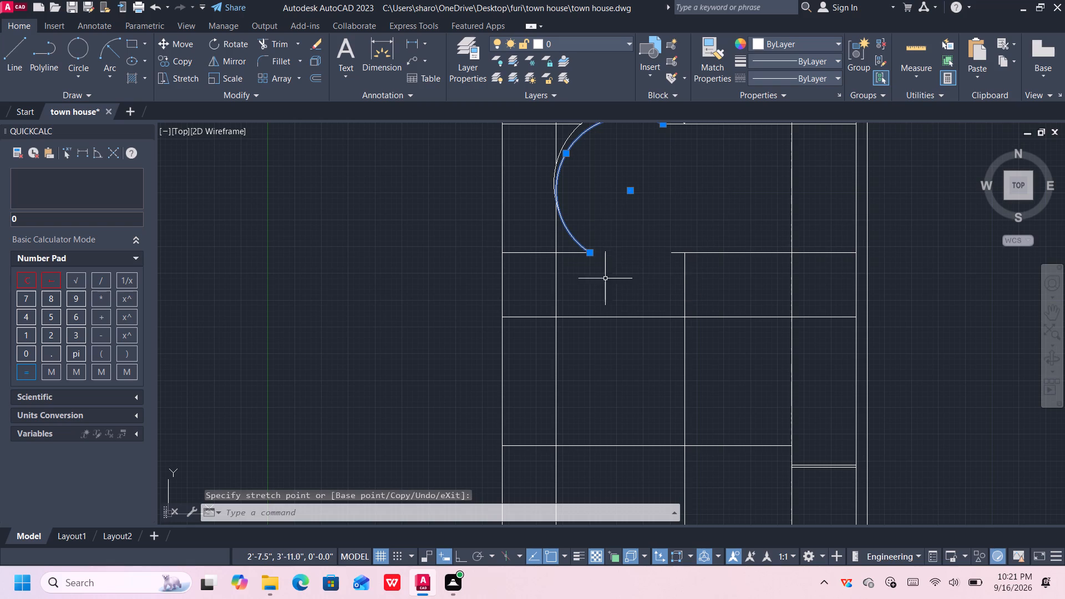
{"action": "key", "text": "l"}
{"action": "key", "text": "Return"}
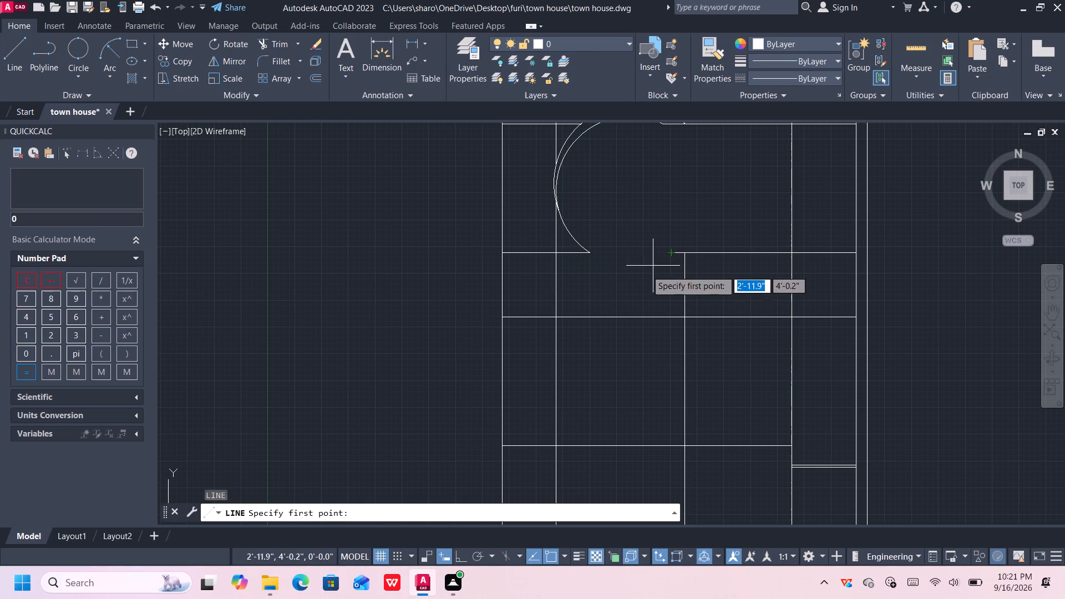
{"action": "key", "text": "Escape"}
Extend the panel's lower horizontal leftward to meet the inner arc's lower endpoint.
{"action": "type", "text": "ex"}
{"action": "key", "text": "Return"}
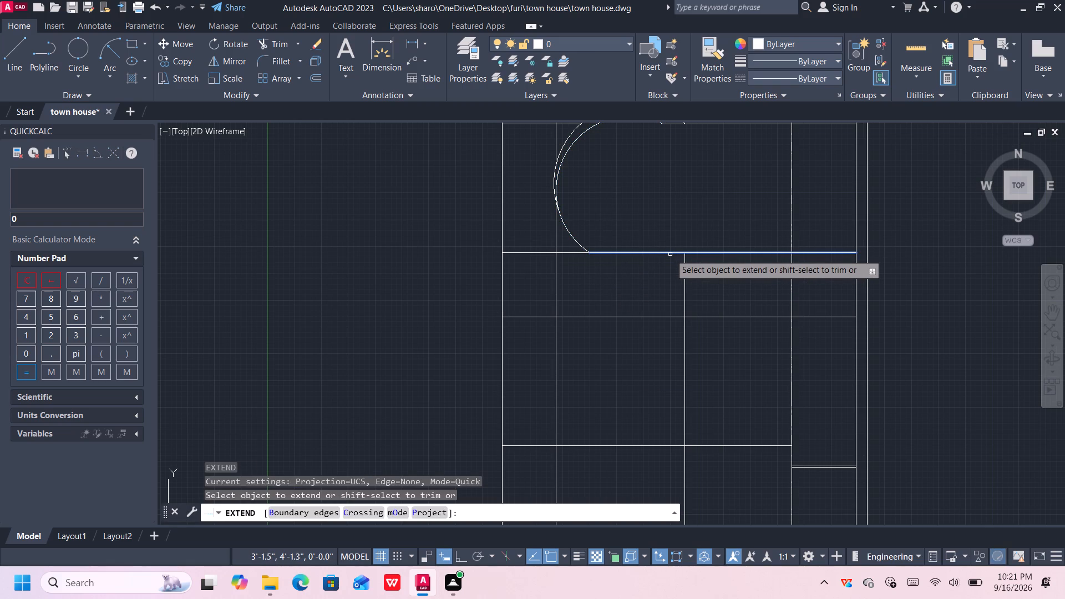
{"action": "left_click", "coordinate": [670, 254]}
{"action": "key", "text": "Escape"}
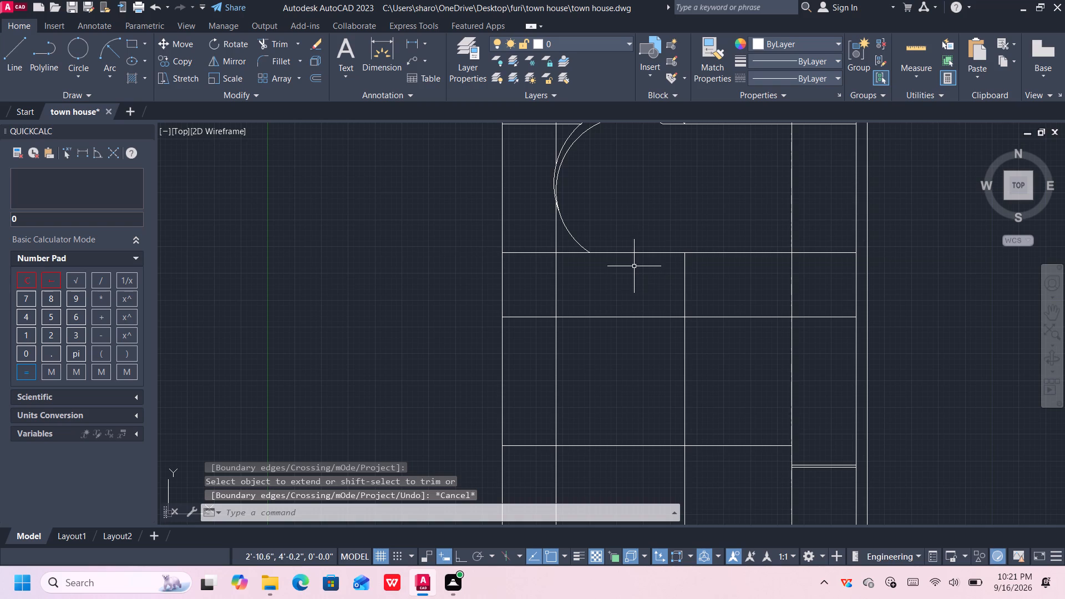
Stretch the inner arc's lower endpoint about 2" to the right along the panel's lower horizontal.
{"action": "left_click", "coordinate": [584, 246]}
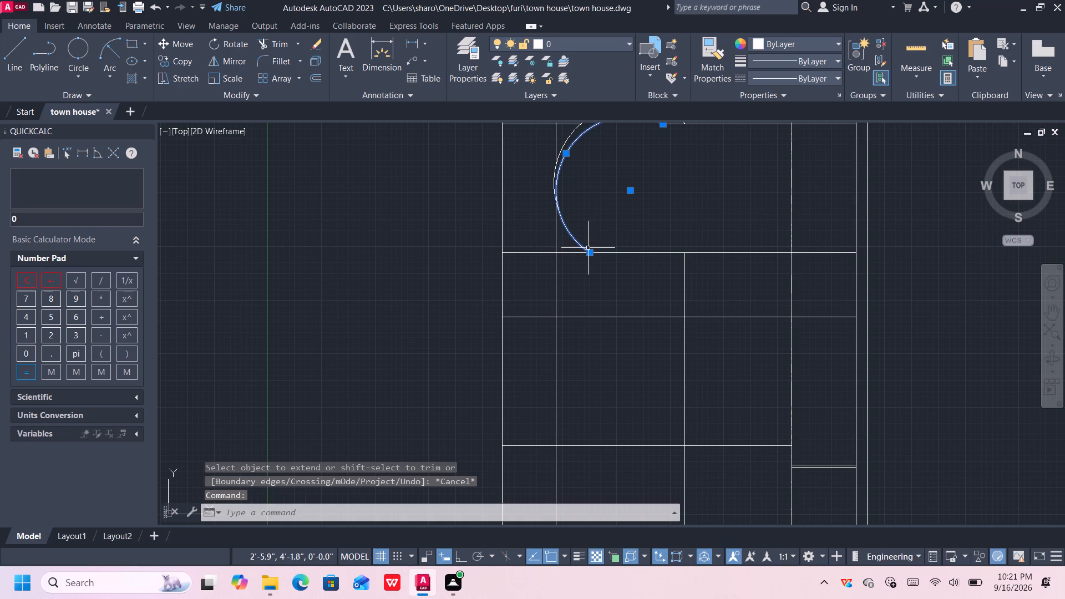
{"action": "scroll", "coordinate": [588, 247], "scroll_direction": "up", "scroll_amount": 1}
{"action": "middle_click_drag", "start_coordinate": [602, 220], "coordinate": [602, 352]}
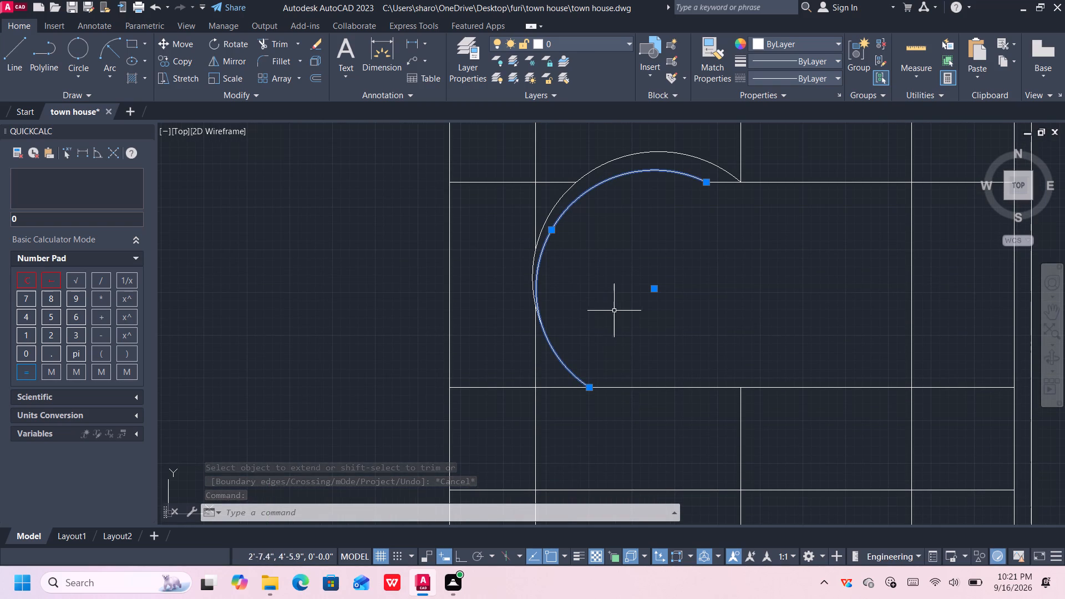
{"action": "scroll", "coordinate": [620, 319], "scroll_direction": "down", "scroll_amount": 2}
{"action": "middle_click_drag", "start_coordinate": [635, 364], "coordinate": [617, 295]}
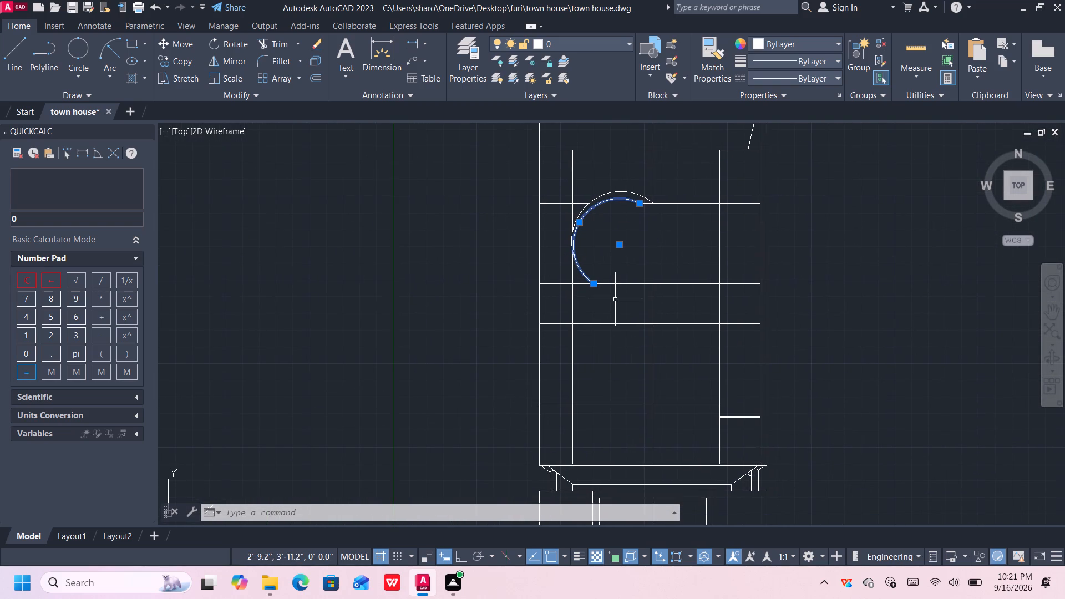
{"action": "middle_click_drag", "start_coordinate": [616, 302], "coordinate": [614, 288]}
{"action": "scroll", "coordinate": [601, 274], "scroll_direction": "up", "scroll_amount": 1}
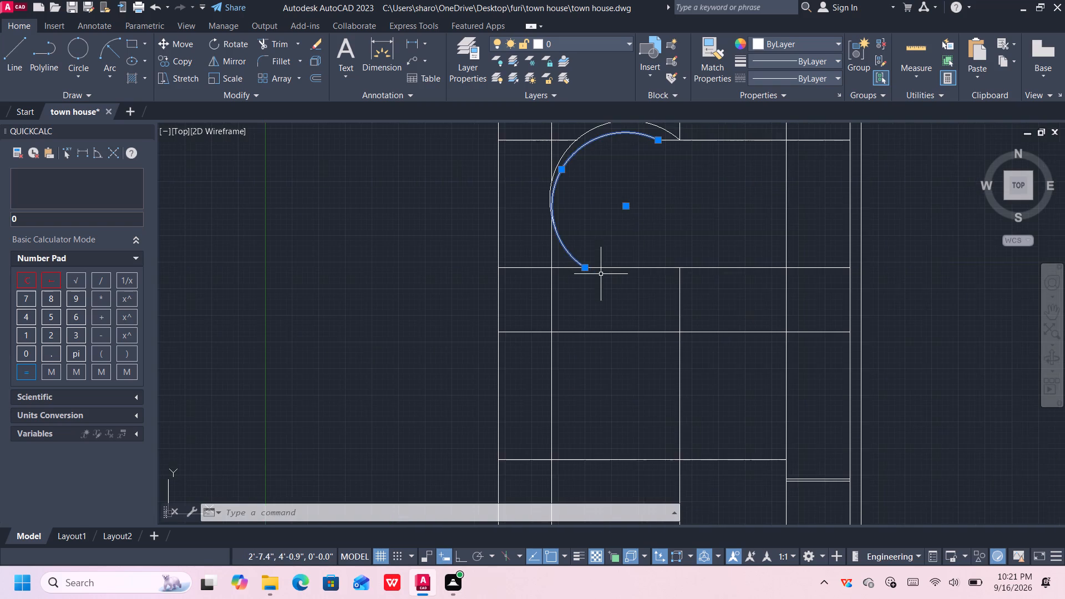
{"action": "scroll", "coordinate": [596, 274], "scroll_direction": "up", "scroll_amount": 1}
{"action": "left_click", "coordinate": [576, 261]}
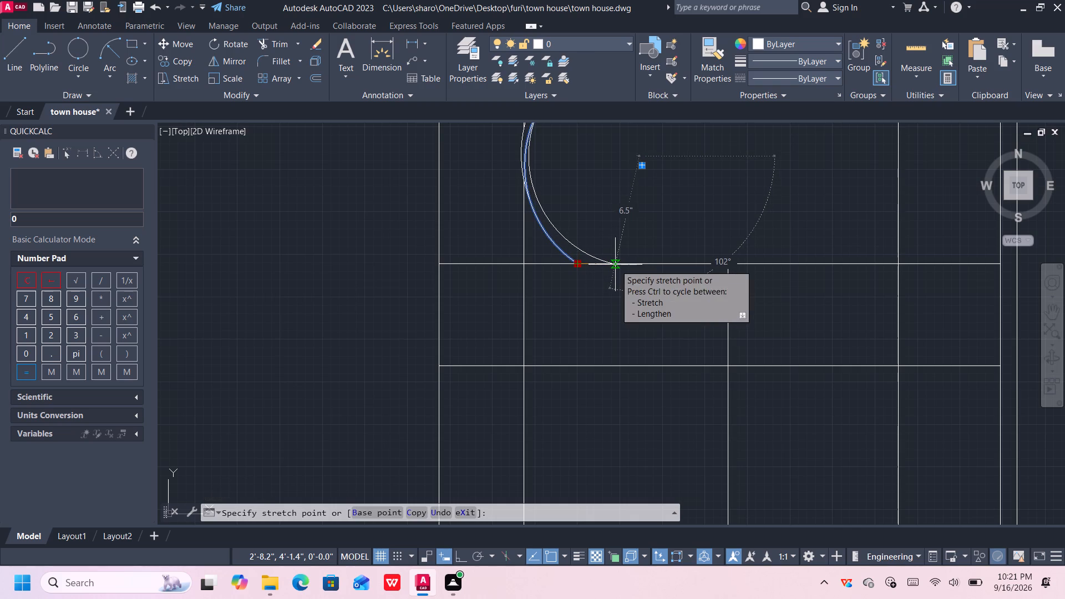
{"action": "left_click", "coordinate": [615, 265]}
Stretch the outer arc's lower endpoint slightly down and to the right so that it lands on the inner arc.
{"action": "middle_click_drag", "start_coordinate": [601, 196], "coordinate": [608, 337]}
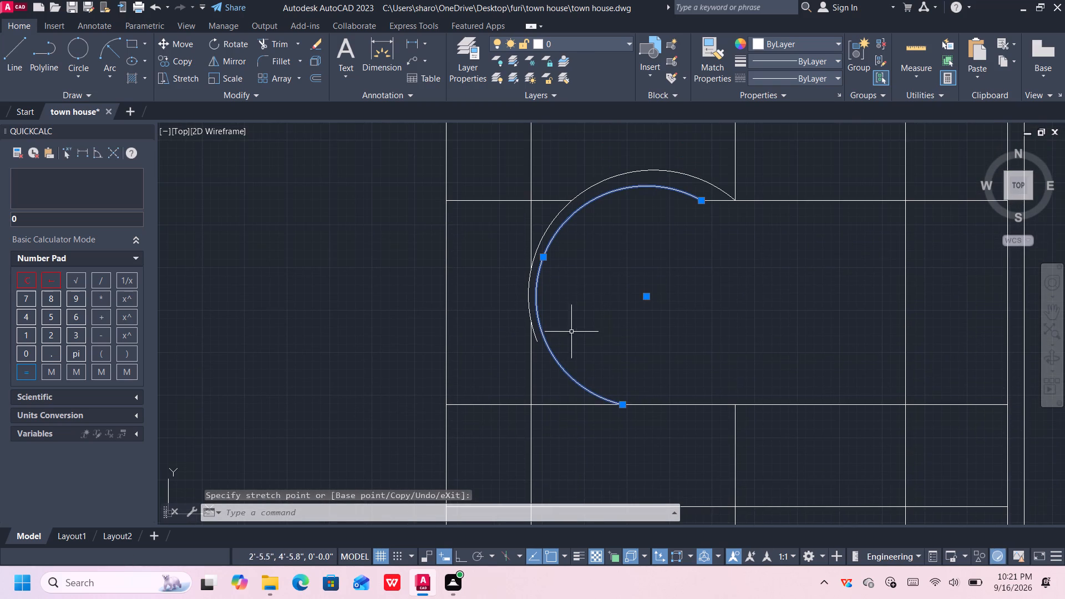
{"action": "left_click", "coordinate": [535, 337]}
{"action": "left_click", "coordinate": [537, 341]}
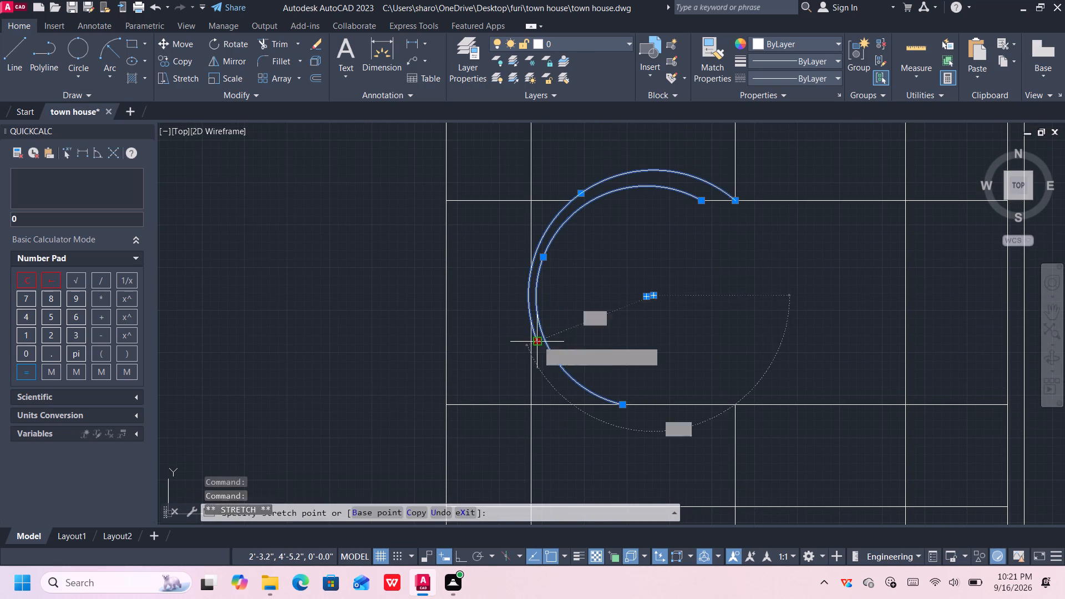
{"action": "left_click", "coordinate": [547, 347]}
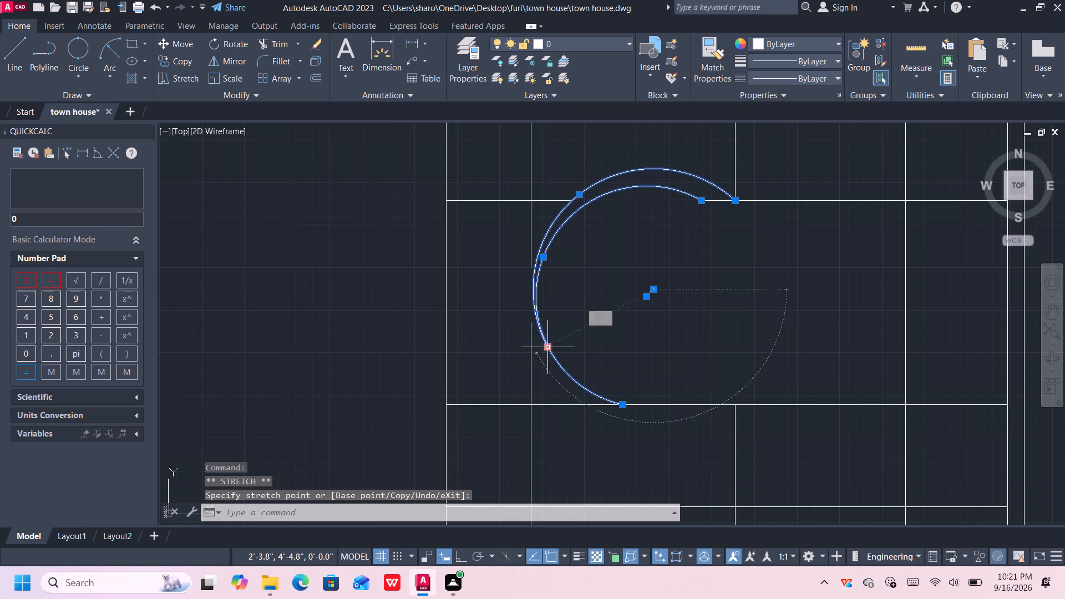
{"action": "middle_click_drag", "start_coordinate": [623, 270], "coordinate": [619, 309]}
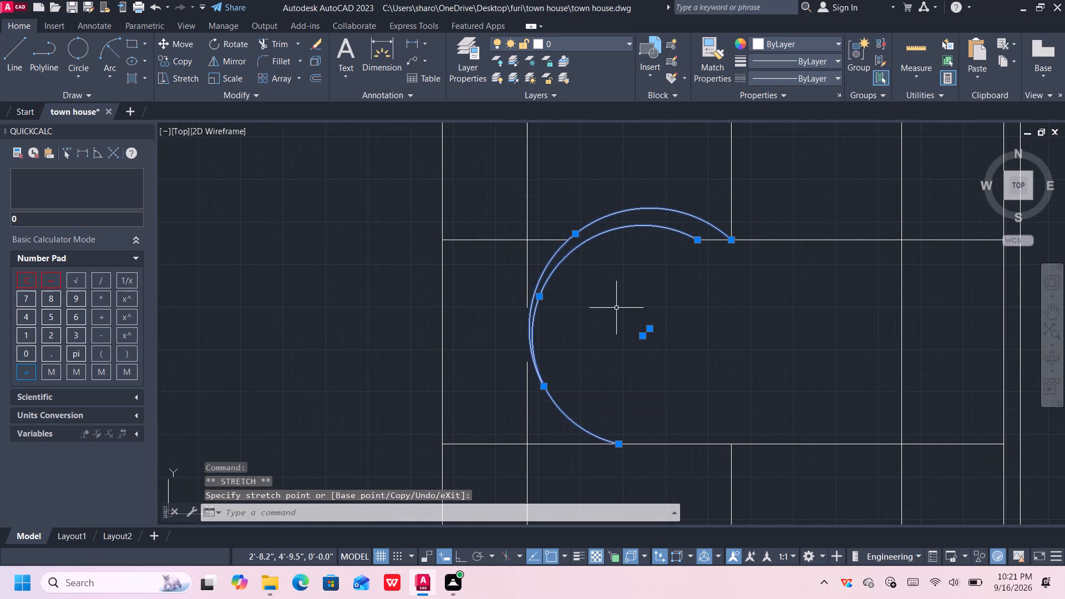
{"action": "middle_click_drag", "start_coordinate": [607, 347], "coordinate": [602, 333]}
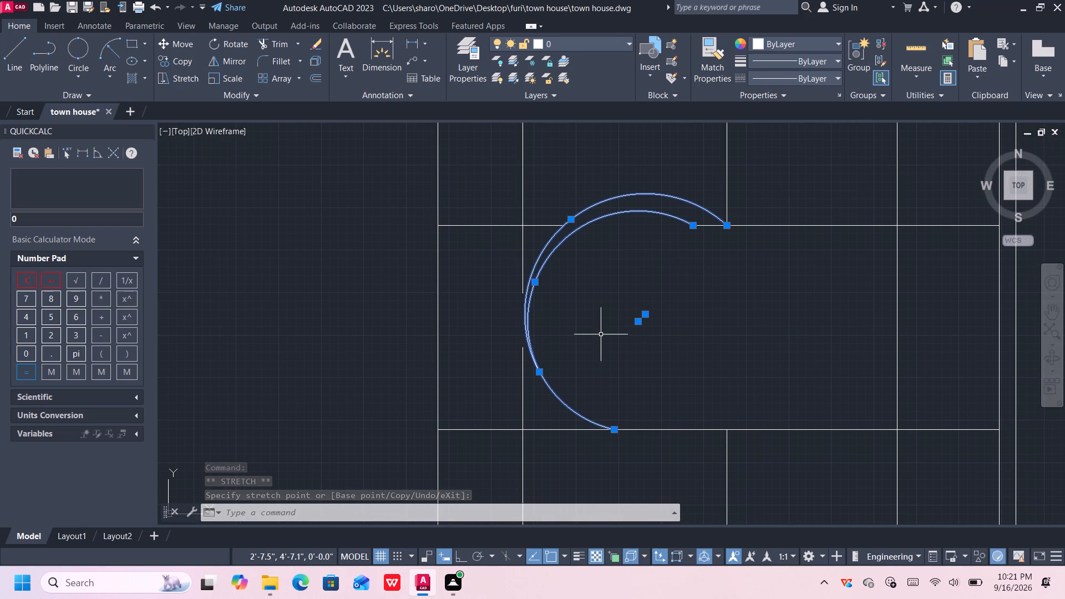
{"action": "key", "text": "Escape"}
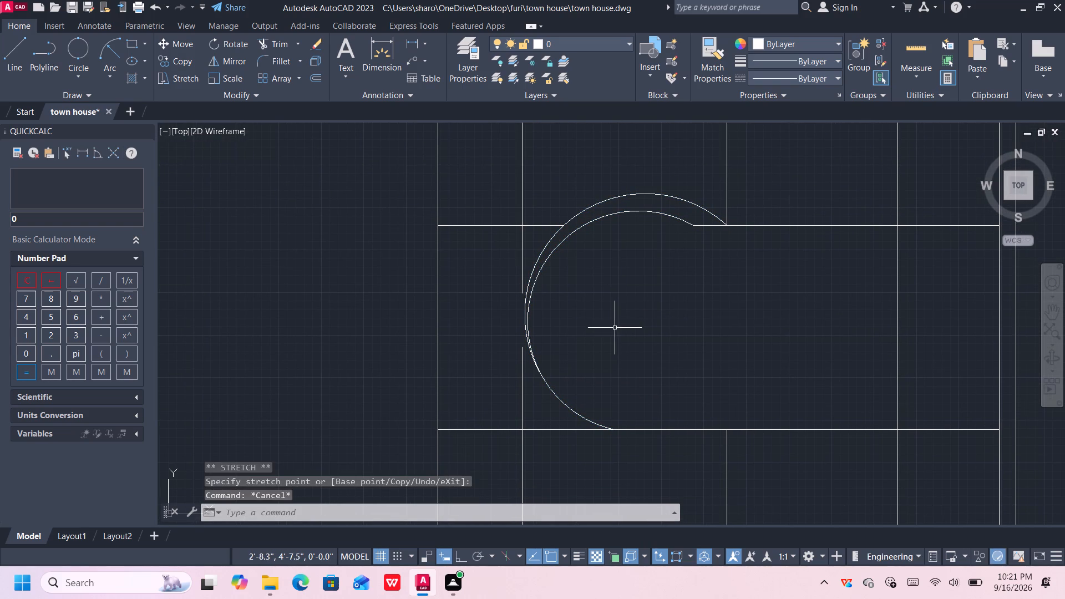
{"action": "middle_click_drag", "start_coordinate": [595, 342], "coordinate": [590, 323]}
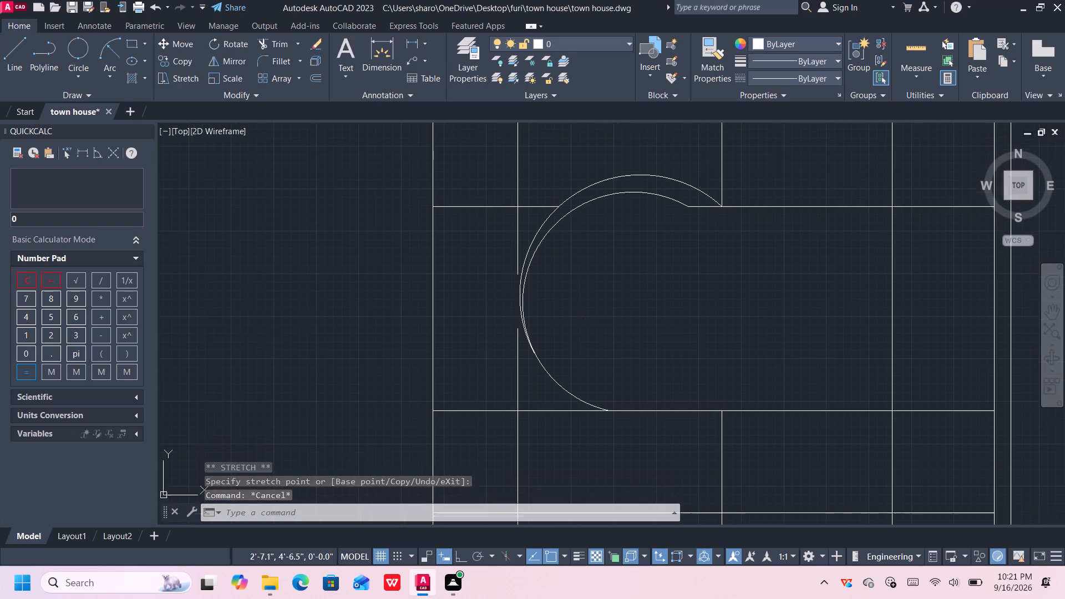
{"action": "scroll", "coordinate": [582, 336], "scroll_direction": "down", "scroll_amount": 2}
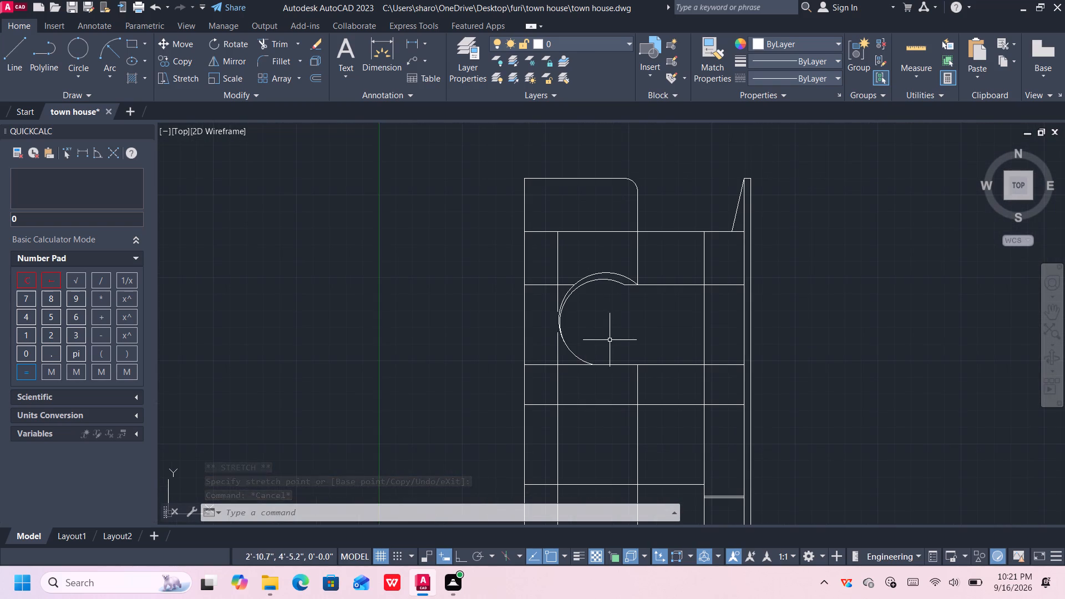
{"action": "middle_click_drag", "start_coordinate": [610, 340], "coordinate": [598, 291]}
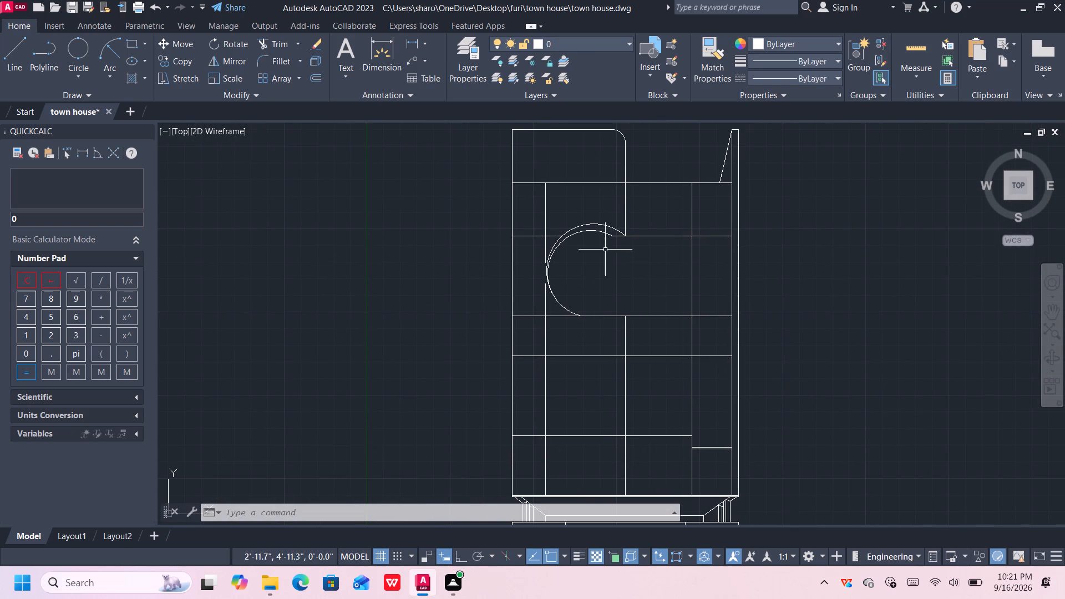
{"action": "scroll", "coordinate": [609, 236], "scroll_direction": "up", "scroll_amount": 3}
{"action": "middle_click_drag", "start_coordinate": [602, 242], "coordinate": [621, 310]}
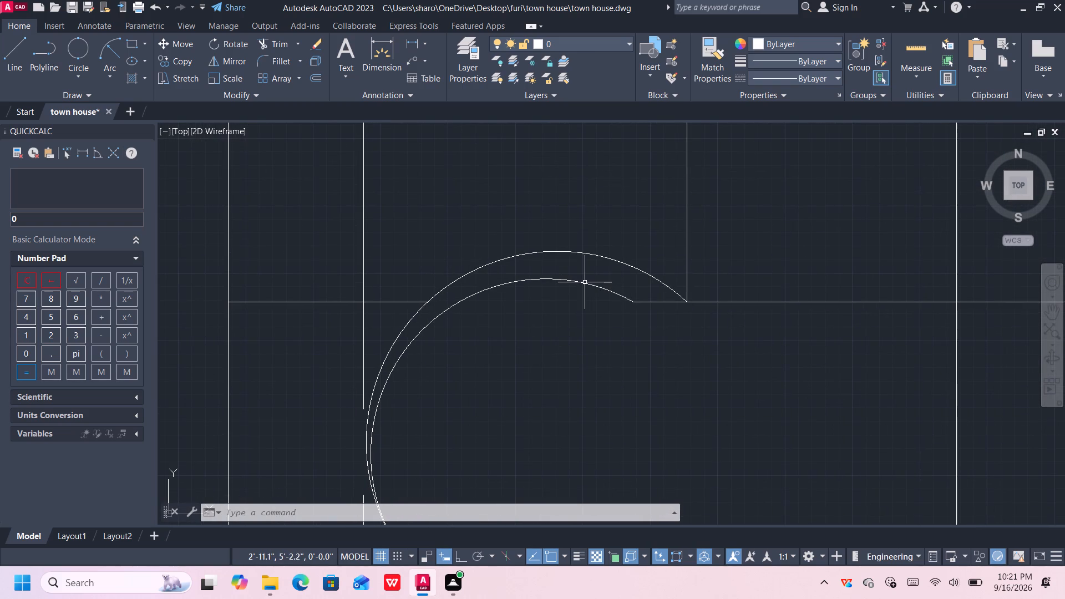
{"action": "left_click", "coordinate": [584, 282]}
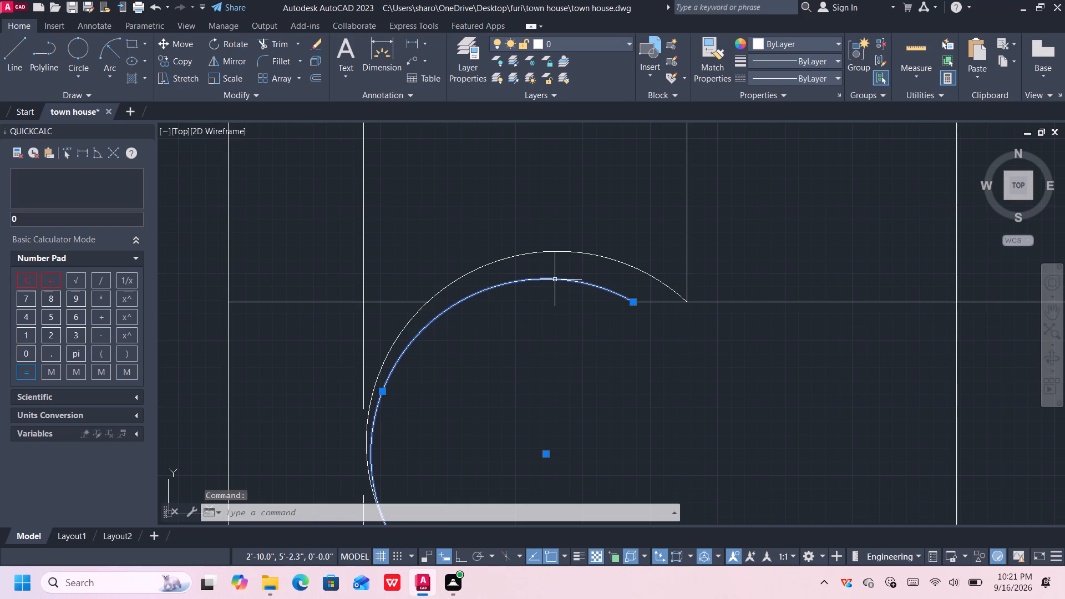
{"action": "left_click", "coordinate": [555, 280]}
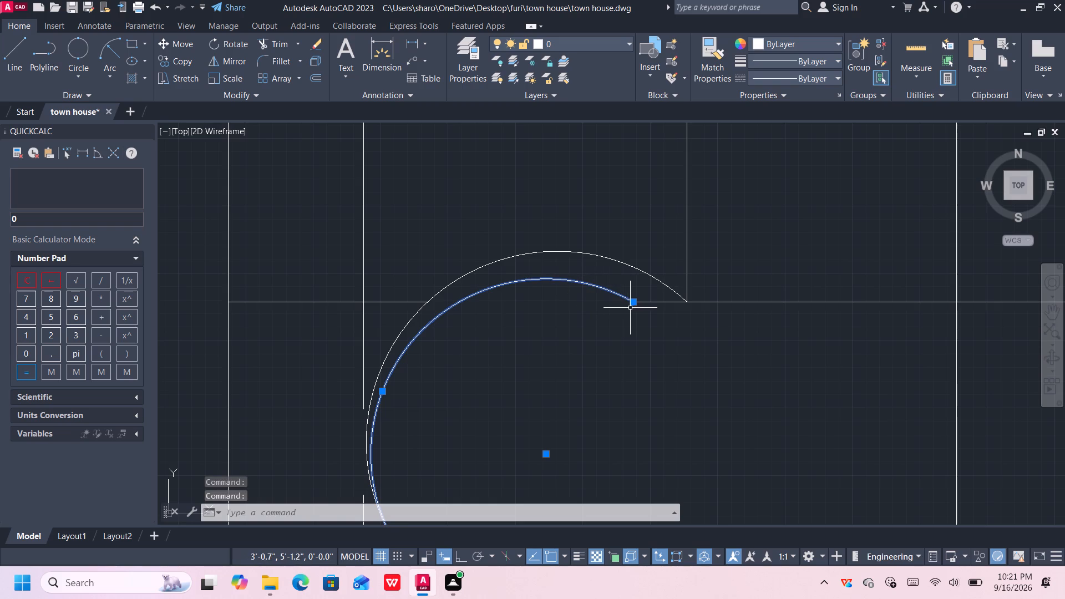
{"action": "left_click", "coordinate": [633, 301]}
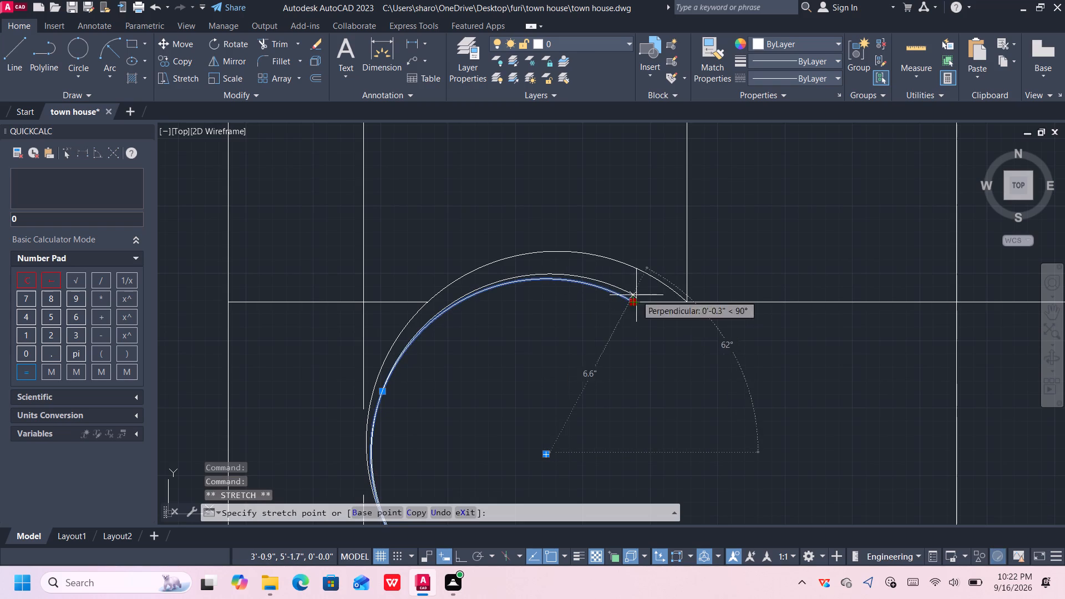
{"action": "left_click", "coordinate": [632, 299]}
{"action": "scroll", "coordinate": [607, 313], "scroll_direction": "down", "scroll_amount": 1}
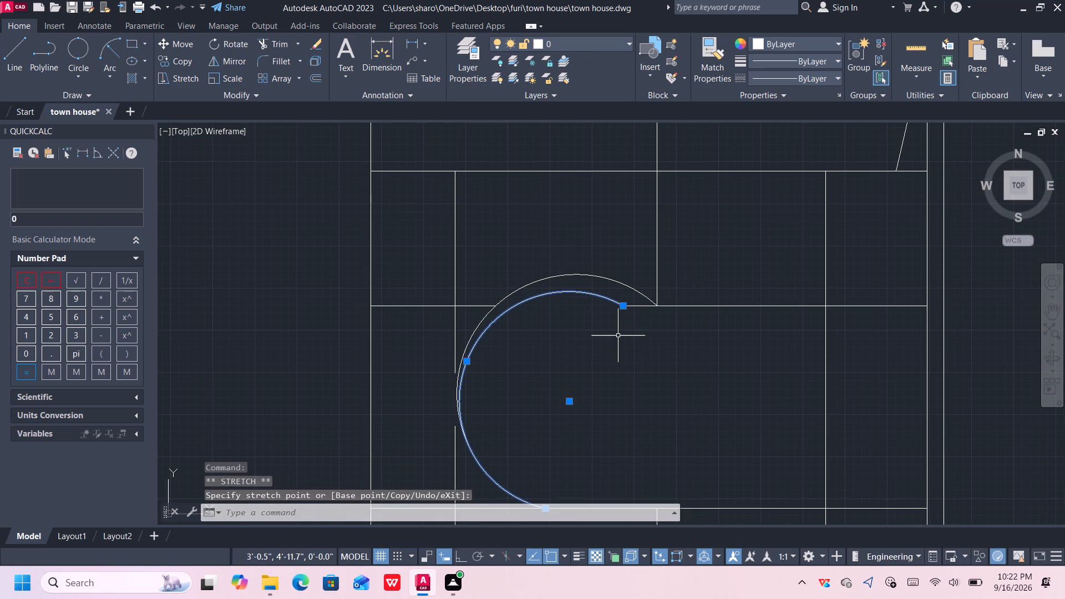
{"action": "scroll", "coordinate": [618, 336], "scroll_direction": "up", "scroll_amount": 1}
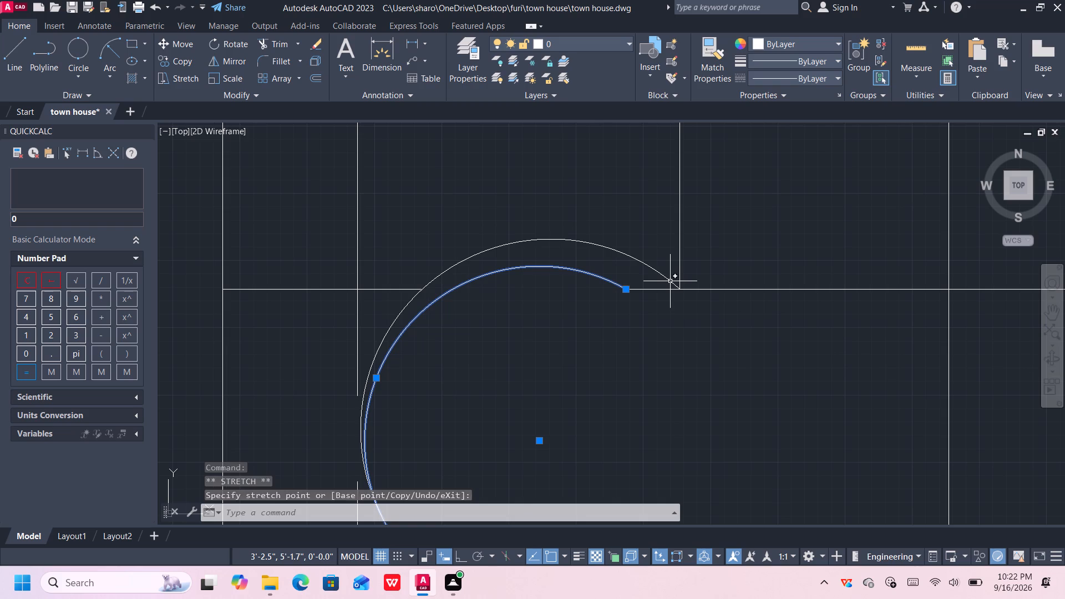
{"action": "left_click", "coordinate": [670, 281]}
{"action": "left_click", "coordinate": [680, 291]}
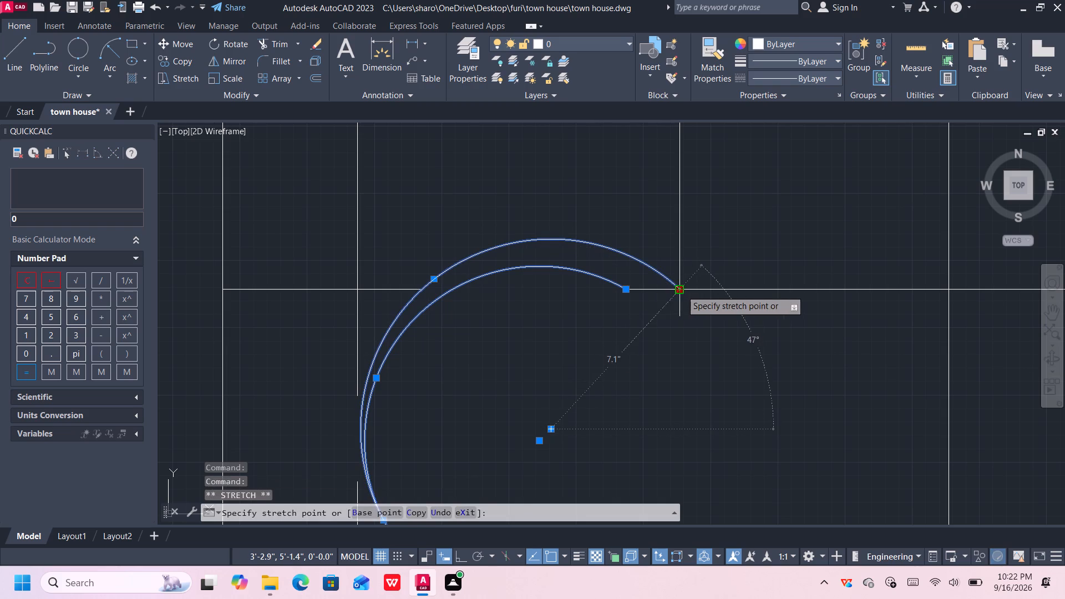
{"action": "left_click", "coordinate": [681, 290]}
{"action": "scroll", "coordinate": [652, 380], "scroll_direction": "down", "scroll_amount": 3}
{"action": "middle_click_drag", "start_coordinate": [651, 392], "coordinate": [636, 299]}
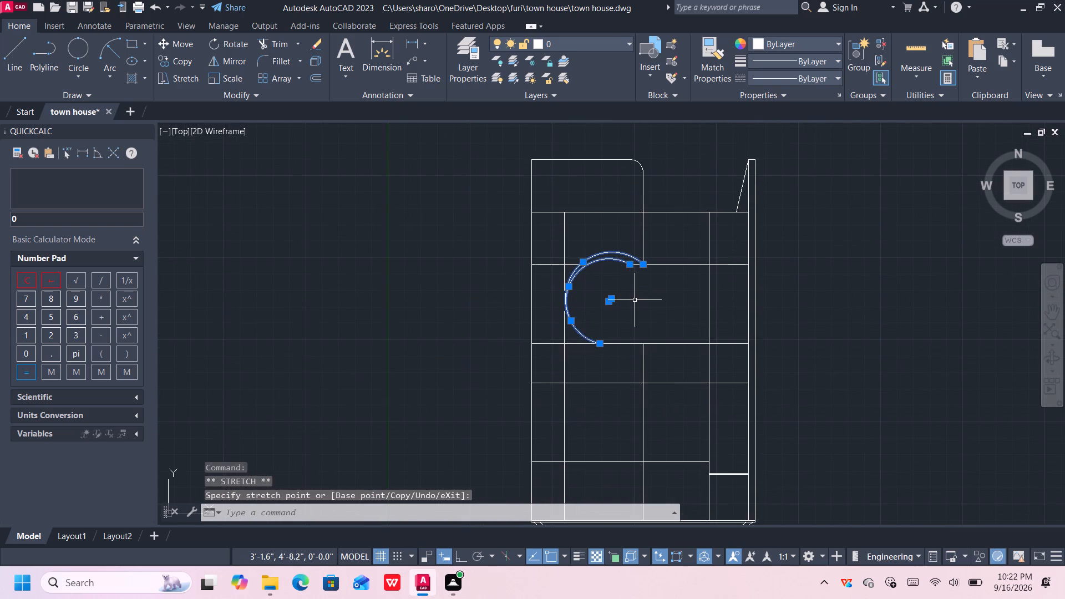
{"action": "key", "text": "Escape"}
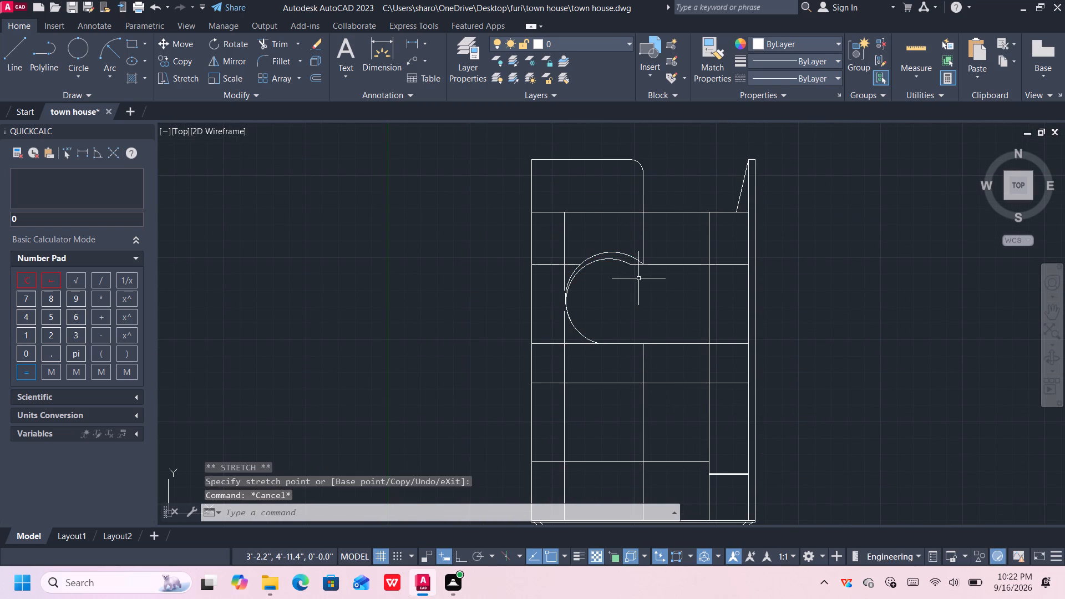
With Ortho on, draw a 1" line down from where the panel's lower horizontal crosses the right inner vertical.
{"action": "middle_click_drag", "start_coordinate": [633, 294], "coordinate": [632, 266]}
{"action": "middle_click_drag", "start_coordinate": [638, 287], "coordinate": [637, 265]}
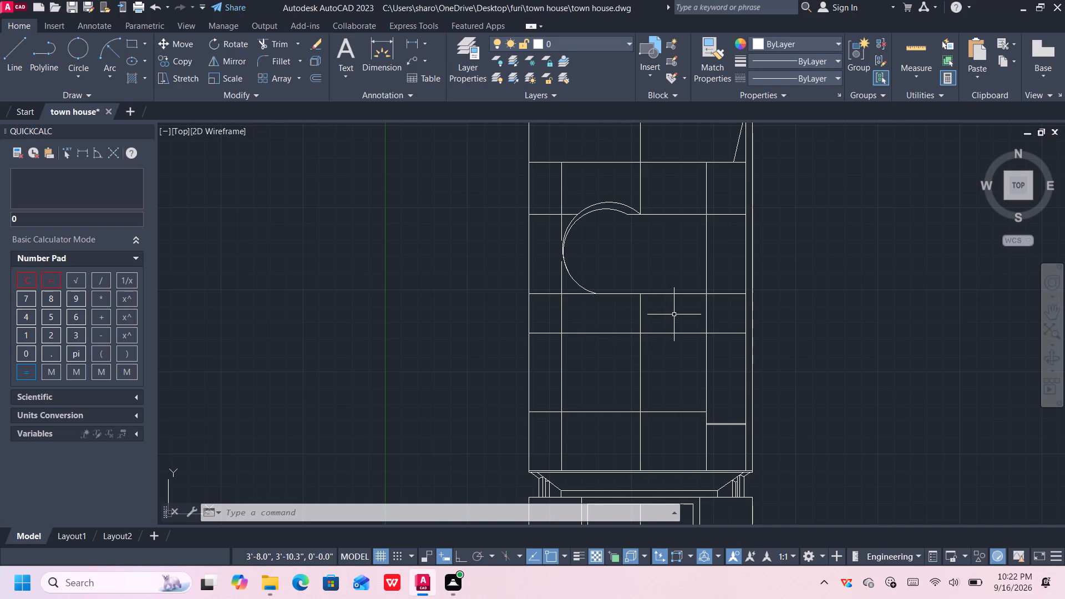
{"action": "middle_click_drag", "start_coordinate": [690, 327], "coordinate": [684, 307]}
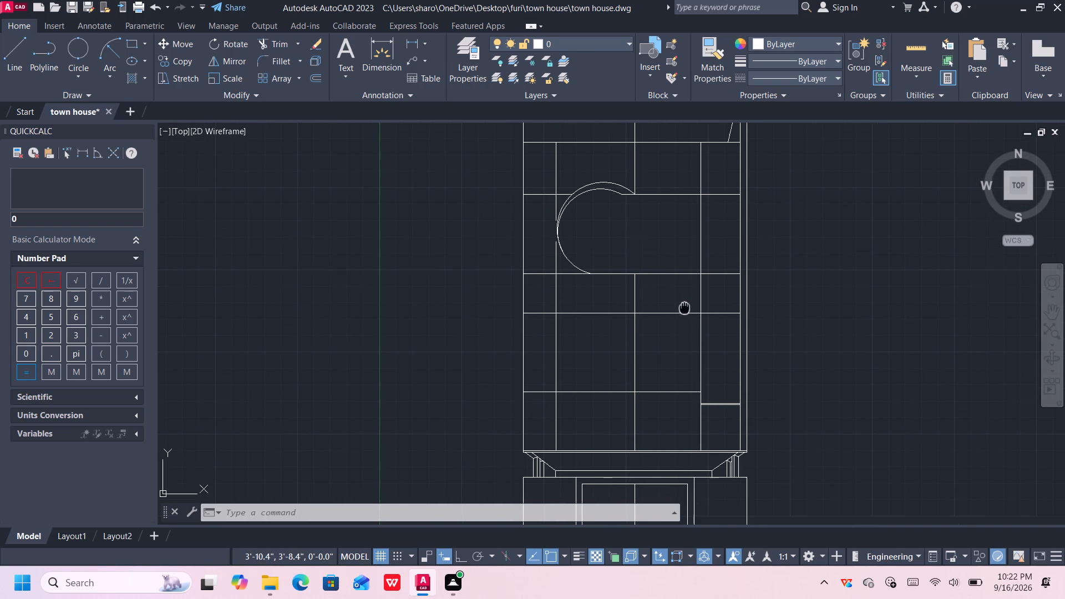
{"action": "middle_click_drag", "start_coordinate": [684, 307], "coordinate": [684, 306]}
{"action": "scroll", "coordinate": [684, 291], "scroll_direction": "up", "scroll_amount": 2}
{"action": "middle_click_drag", "start_coordinate": [689, 281], "coordinate": [687, 282]}
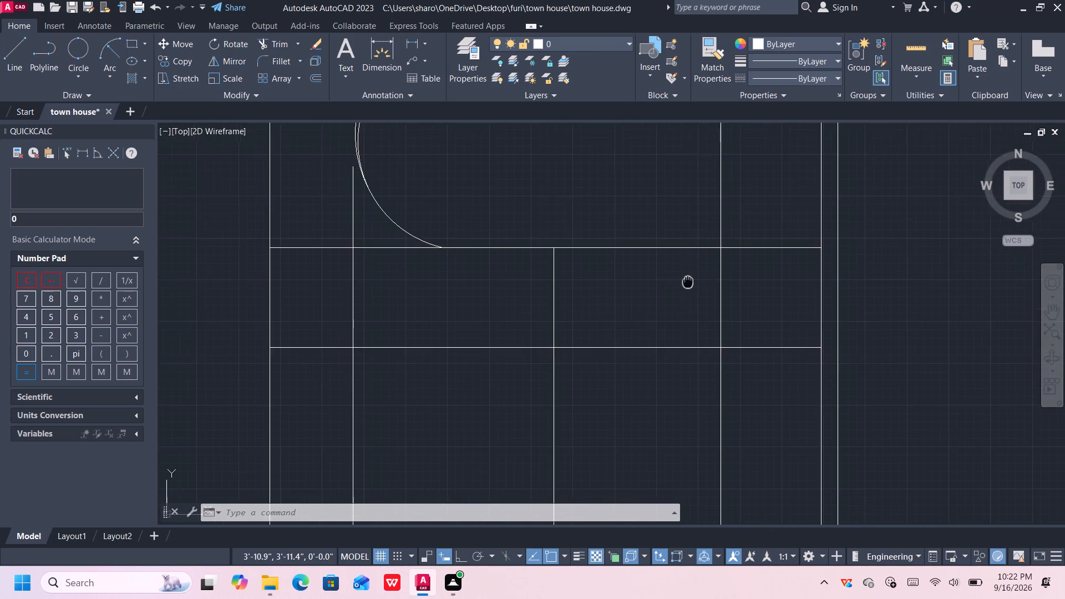
{"action": "middle_click_drag", "start_coordinate": [687, 282], "coordinate": [605, 318]}
{"action": "key", "text": "l"}
{"action": "key", "text": "Return"}
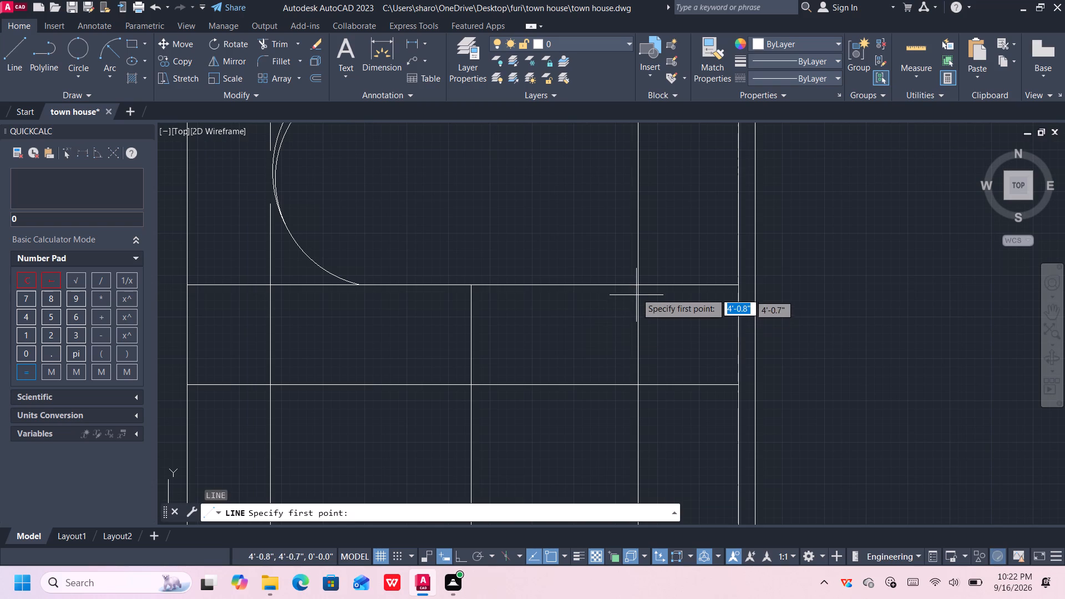
{"action": "left_click", "coordinate": [640, 287]}
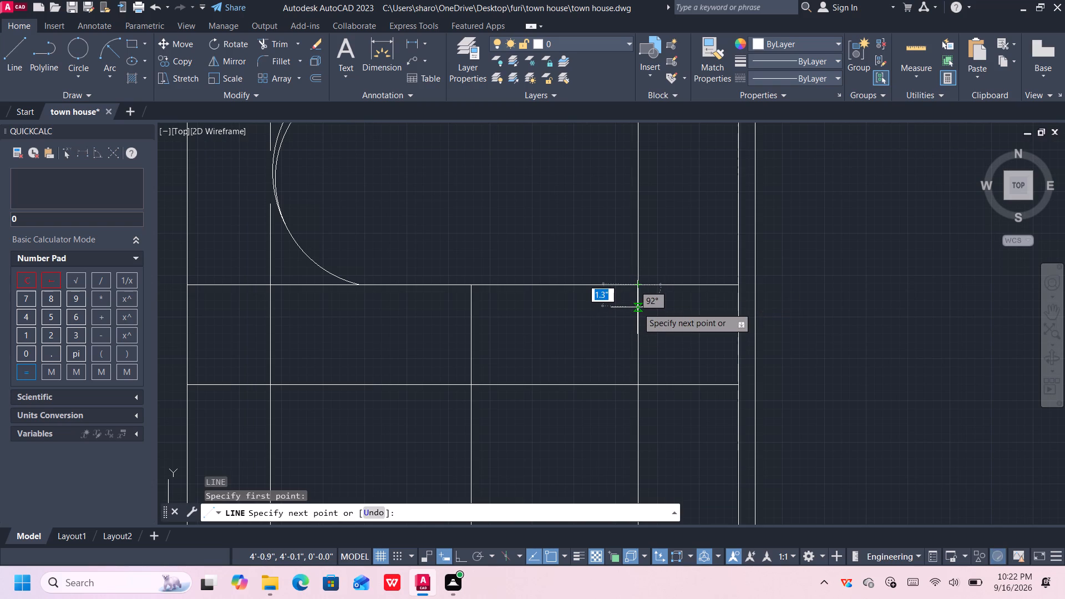
{"action": "left_click", "coordinate": [460, 554]}
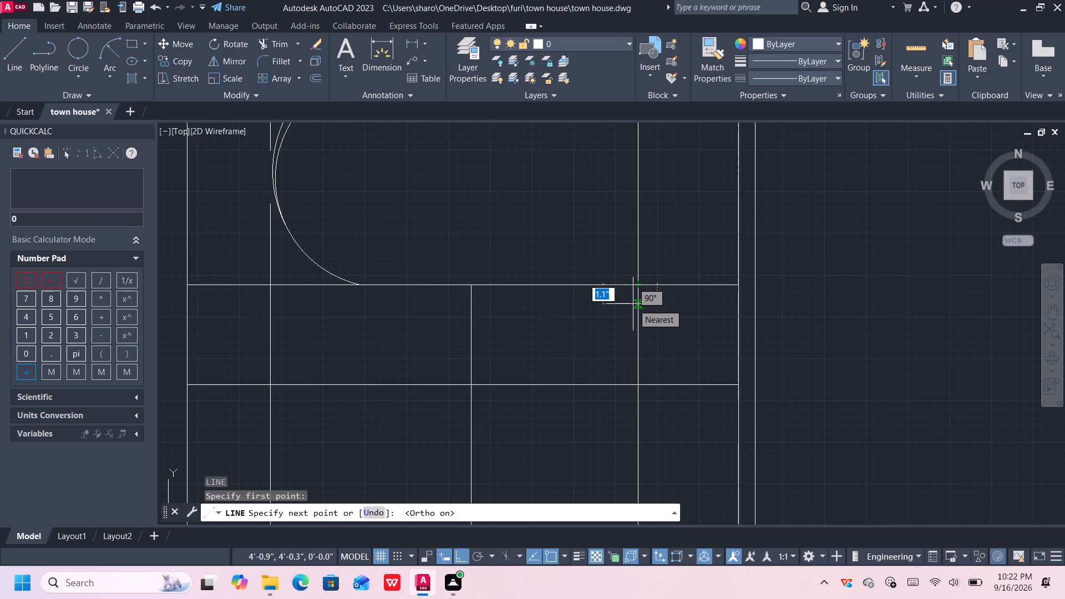
{"action": "key", "text": "1"}
{"action": "key", "text": "shift+quotedbl"}
{"action": "key", "text": "Return"}
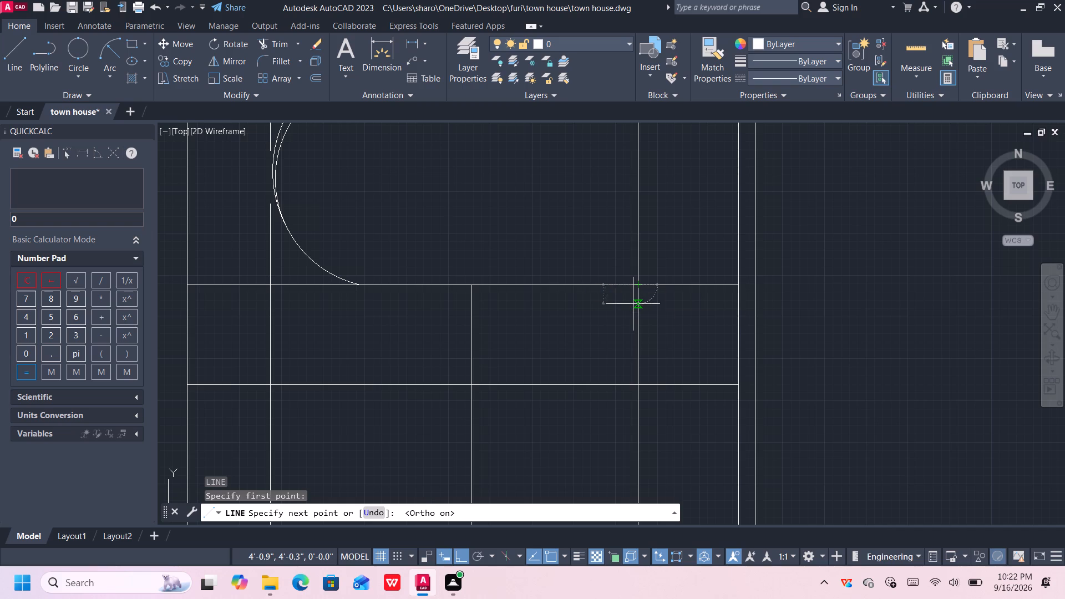
{"action": "key", "text": "Escape"}
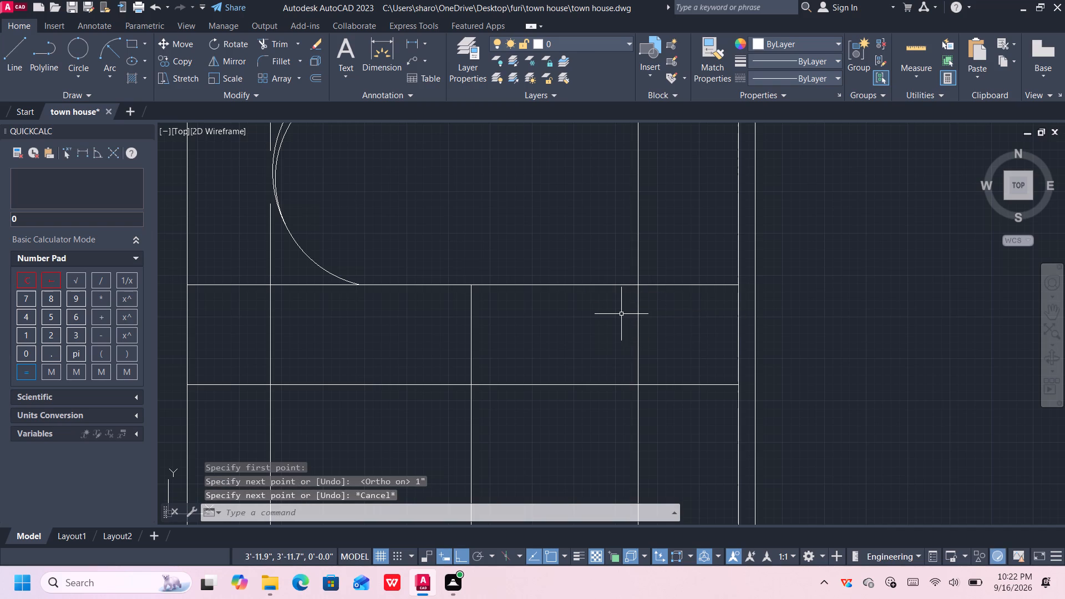
Draw a 1" line leftward along the panel's lower horizontal from its crossing with the right inner vertical.
{"action": "key", "text": "l"}
{"action": "key", "text": "Return"}
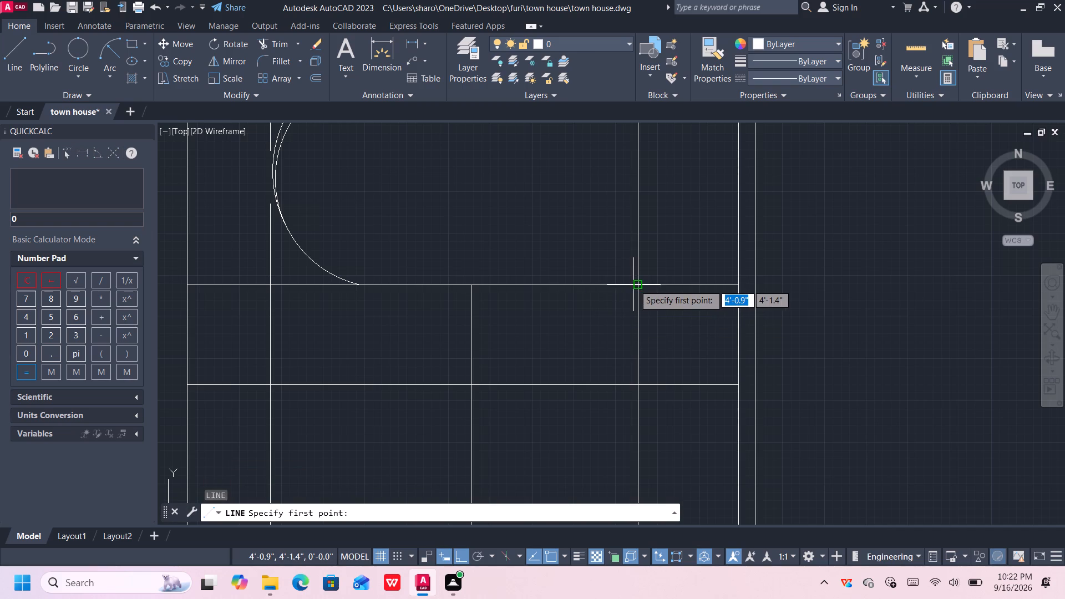
{"action": "left_click", "coordinate": [634, 285]}
{"action": "key", "text": "1"}
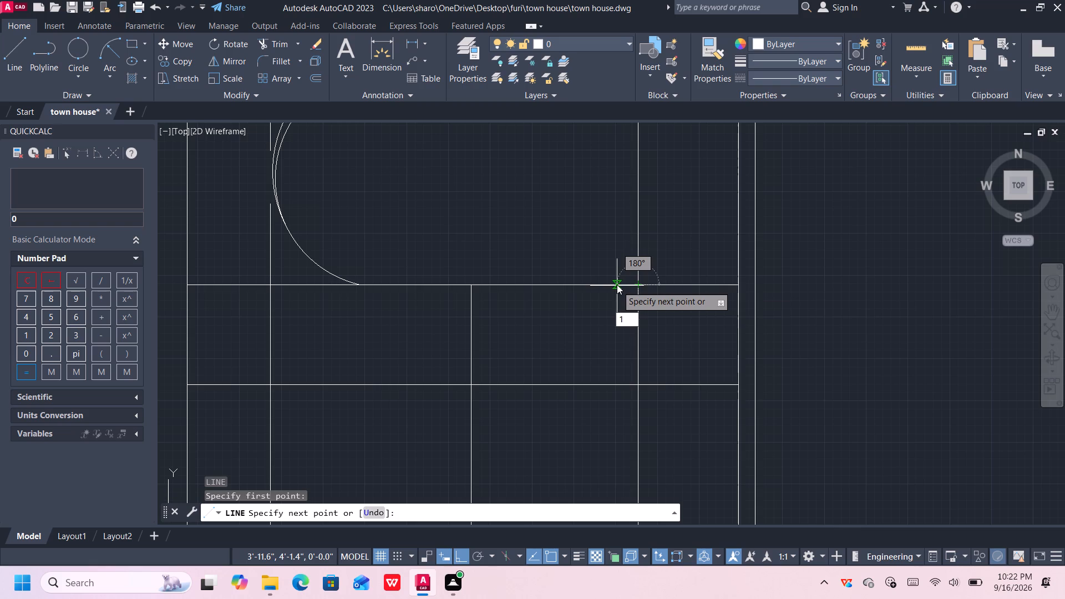
{"action": "key", "text": "shift+quotedbl"}
{"action": "key", "text": "Return"}
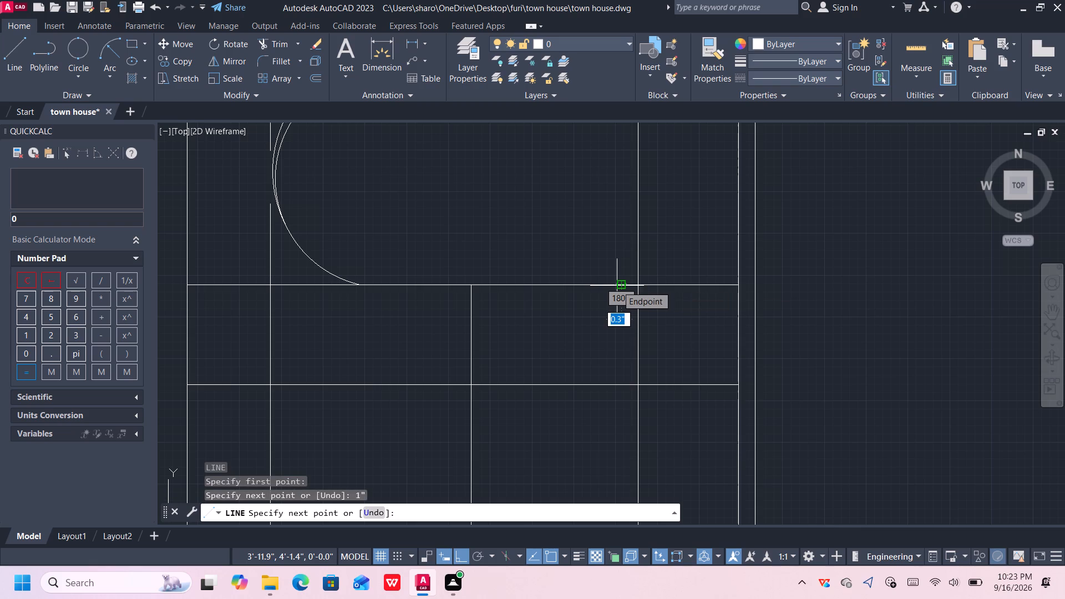
{"action": "key", "text": "Escape"}
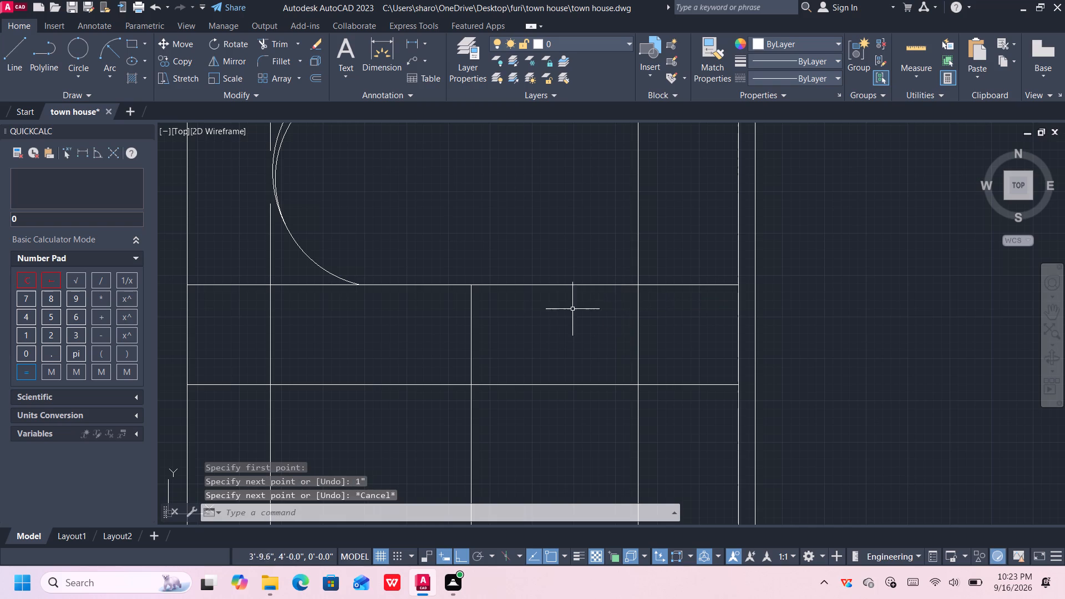
Round that corner with a start-end-radius arc joining the free ends of the two 1" lines, picking the radius at the corner.
{"action": "left_click", "coordinate": [109, 52]}
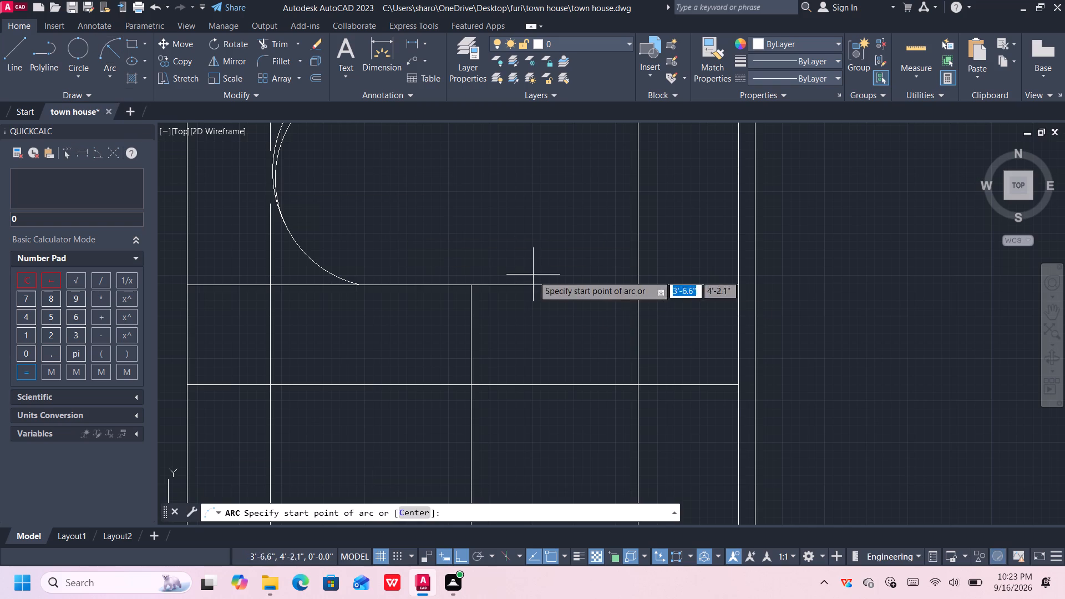
{"action": "left_click", "coordinate": [637, 302]}
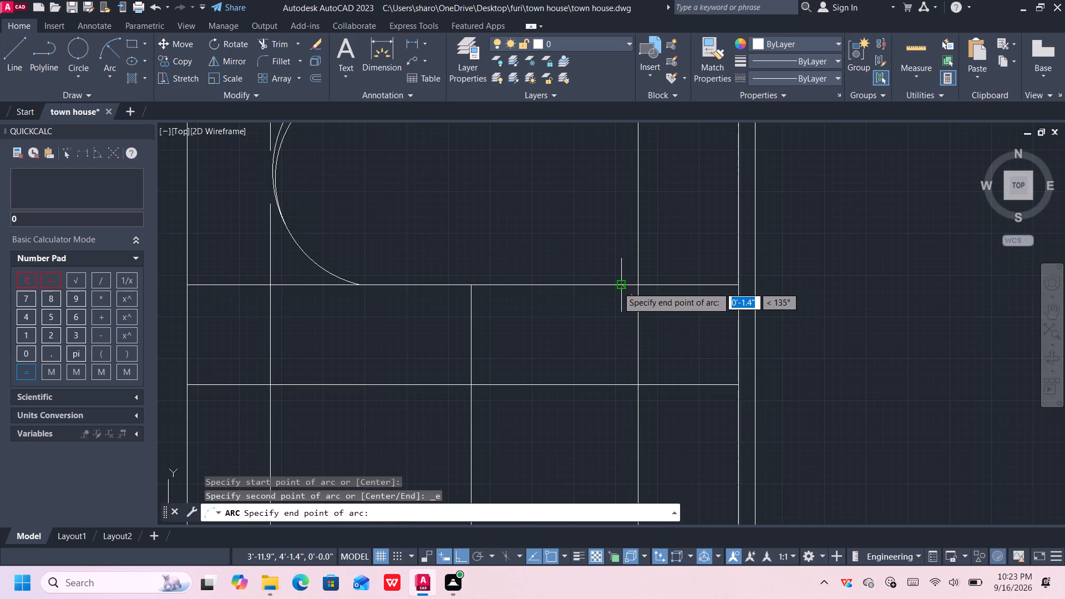
{"action": "left_click", "coordinate": [617, 287]}
{"action": "left_click", "coordinate": [641, 283]}
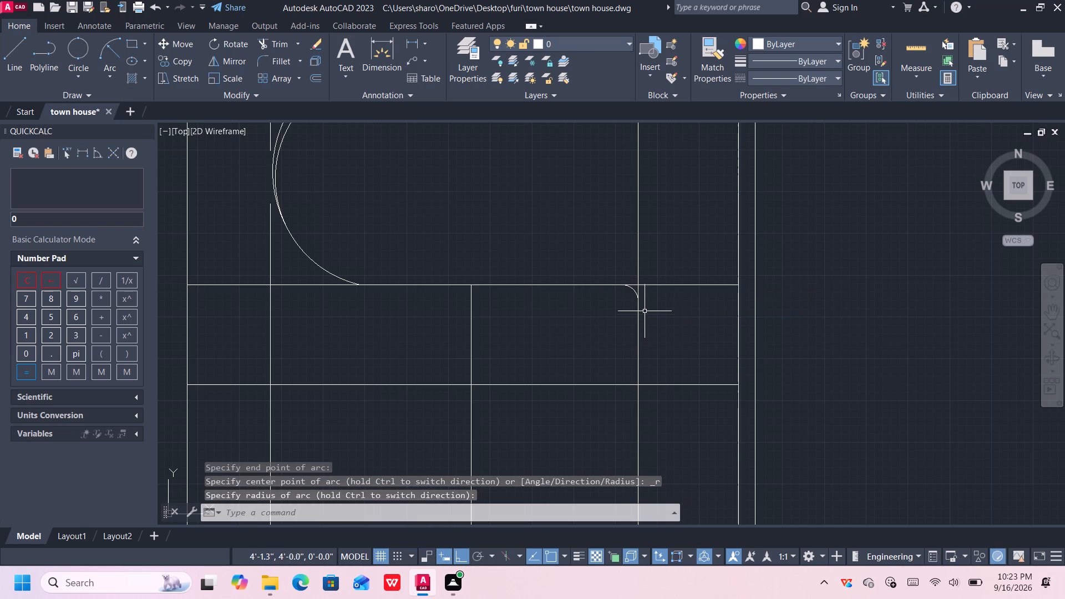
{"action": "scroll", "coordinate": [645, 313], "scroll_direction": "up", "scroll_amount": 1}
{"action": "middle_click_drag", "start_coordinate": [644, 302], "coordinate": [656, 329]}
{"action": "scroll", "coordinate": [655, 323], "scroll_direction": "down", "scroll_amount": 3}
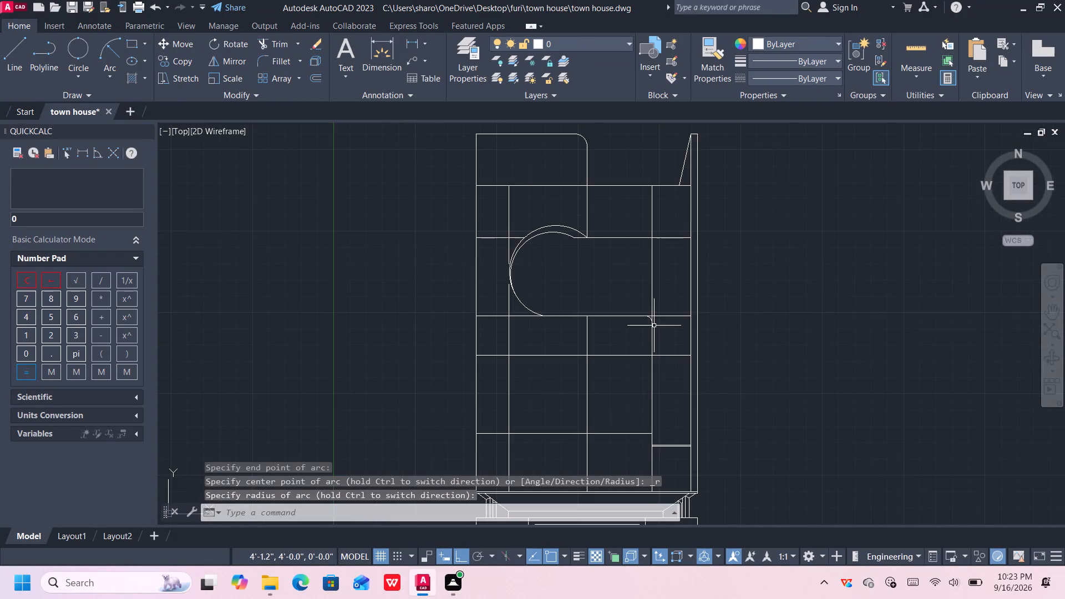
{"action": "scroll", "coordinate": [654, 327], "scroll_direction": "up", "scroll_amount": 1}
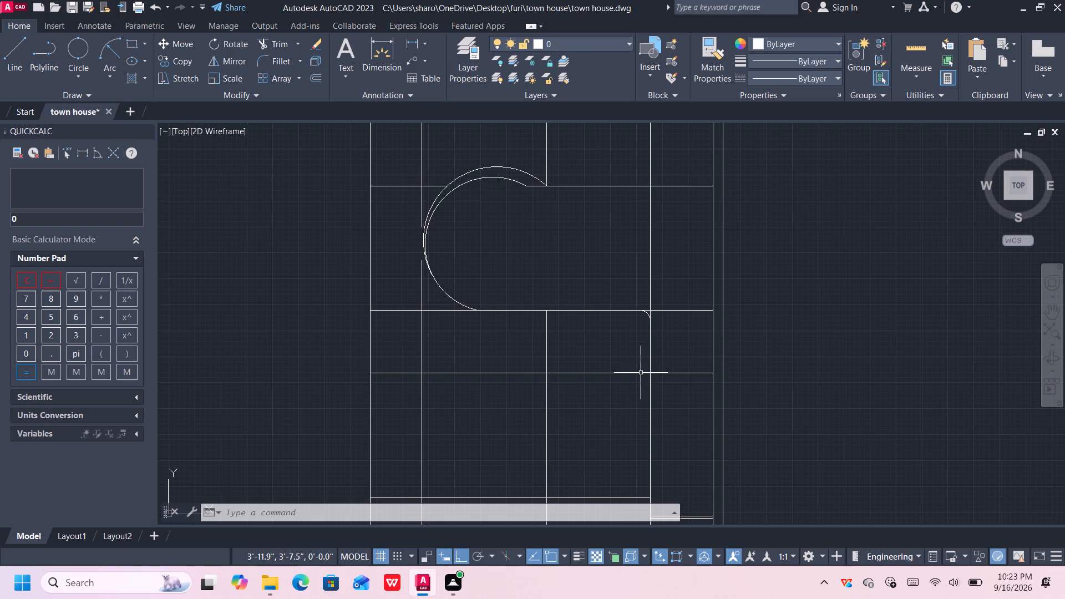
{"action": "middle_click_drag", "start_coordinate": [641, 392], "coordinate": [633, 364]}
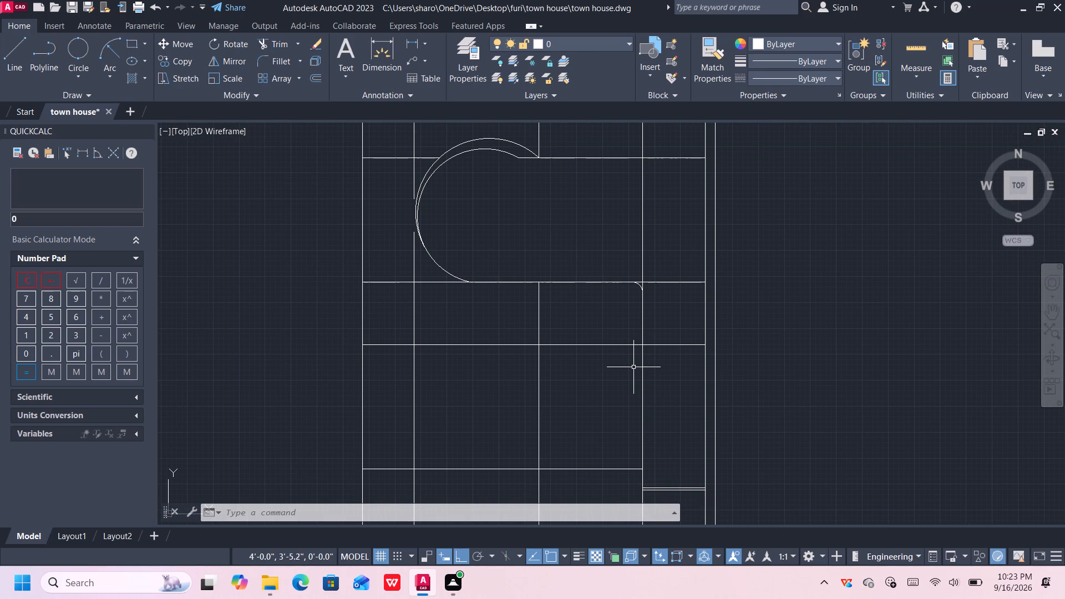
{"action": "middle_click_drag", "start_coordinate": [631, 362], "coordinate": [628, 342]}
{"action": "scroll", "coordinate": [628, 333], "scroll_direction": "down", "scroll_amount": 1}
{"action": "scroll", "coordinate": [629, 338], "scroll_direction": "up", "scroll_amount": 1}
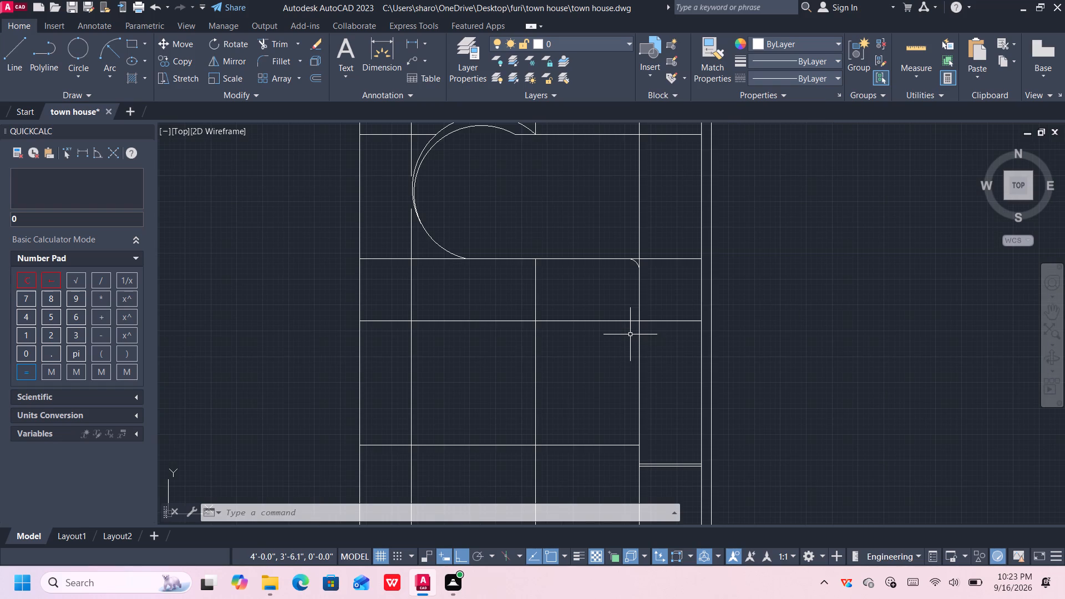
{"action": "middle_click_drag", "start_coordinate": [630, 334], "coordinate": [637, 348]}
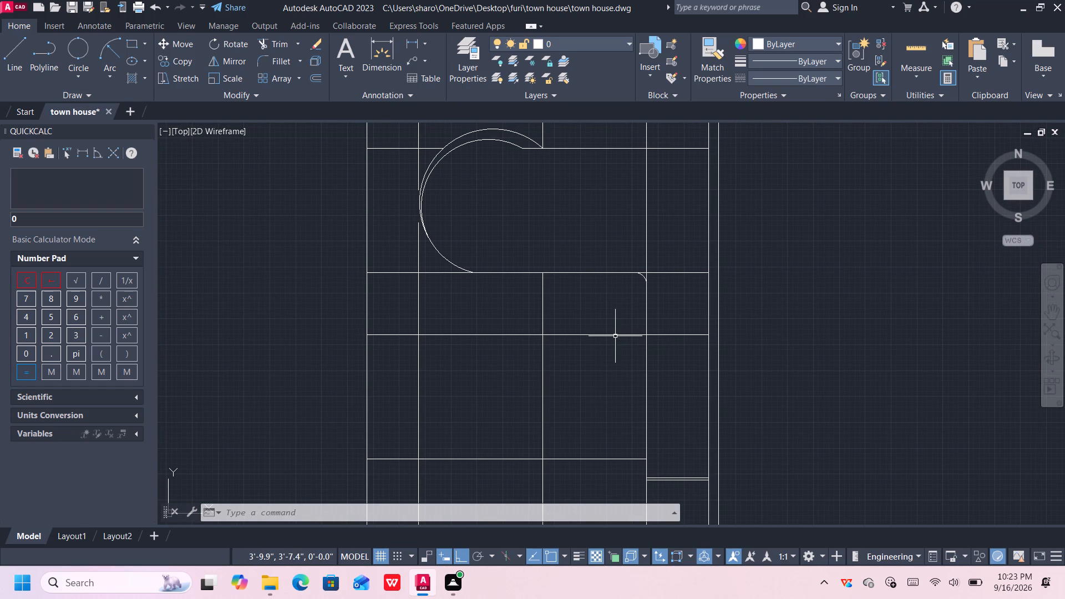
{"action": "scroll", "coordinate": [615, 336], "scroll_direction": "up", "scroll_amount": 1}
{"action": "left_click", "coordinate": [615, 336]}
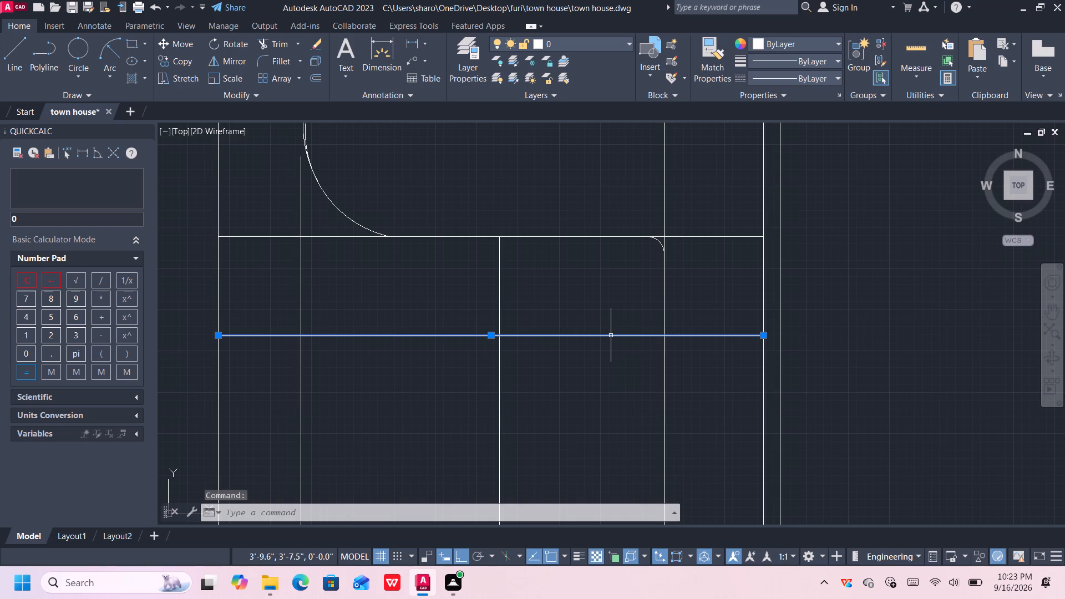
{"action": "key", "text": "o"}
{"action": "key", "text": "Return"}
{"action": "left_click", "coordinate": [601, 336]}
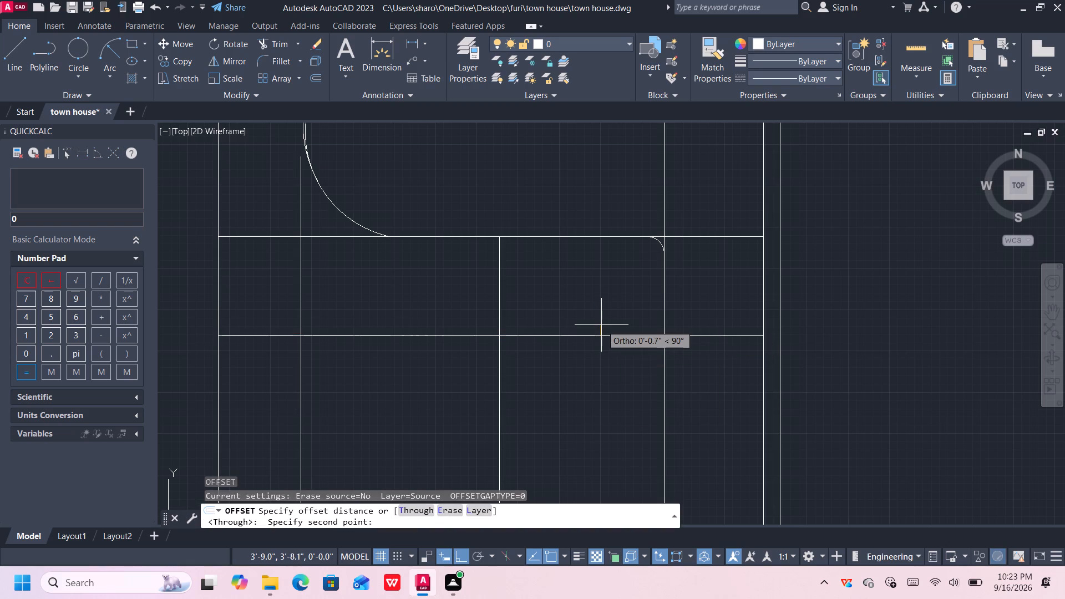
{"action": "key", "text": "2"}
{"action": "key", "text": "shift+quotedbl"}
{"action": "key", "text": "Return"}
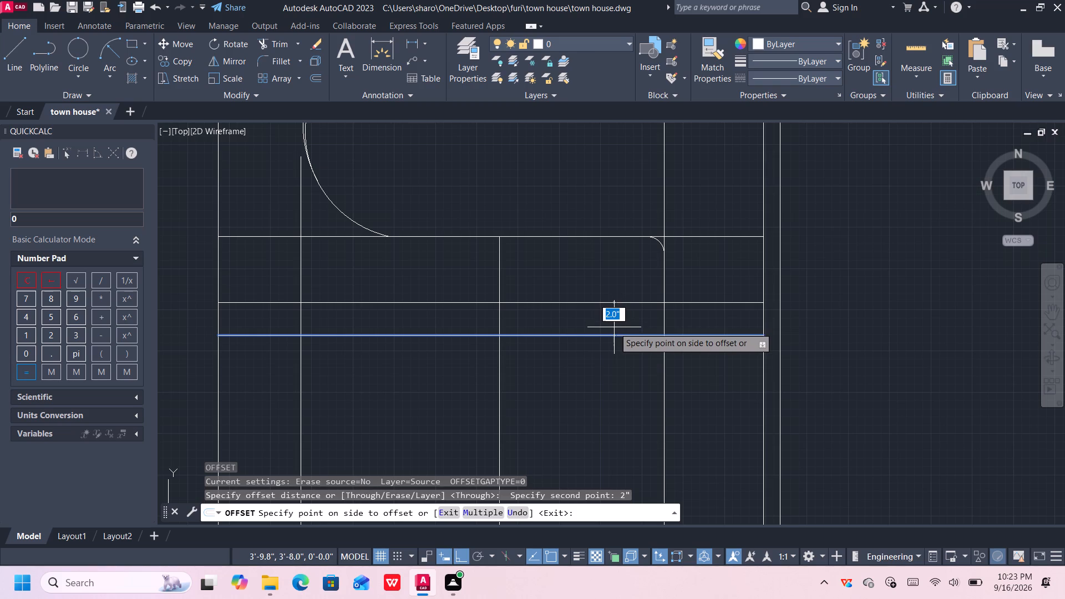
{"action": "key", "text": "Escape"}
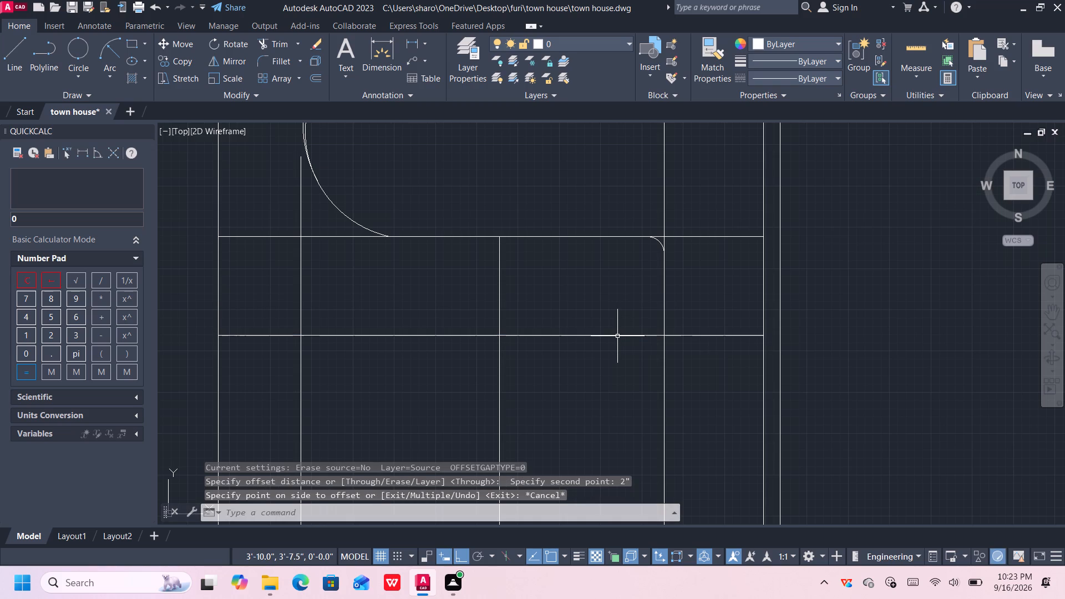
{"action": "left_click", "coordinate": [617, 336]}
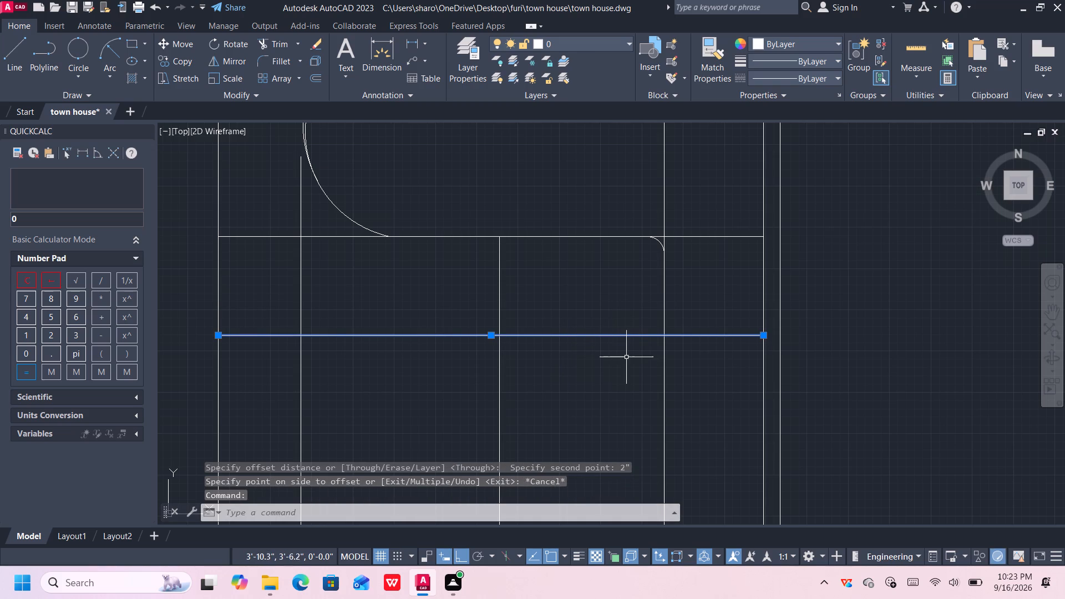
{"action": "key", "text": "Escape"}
Draw a line 1" up from the next lower horizontal's crossing with the right inner vertical, continuing 1'-10.0" left to the left inner vertical.
{"action": "key", "text": "l"}
{"action": "key", "text": "Return"}
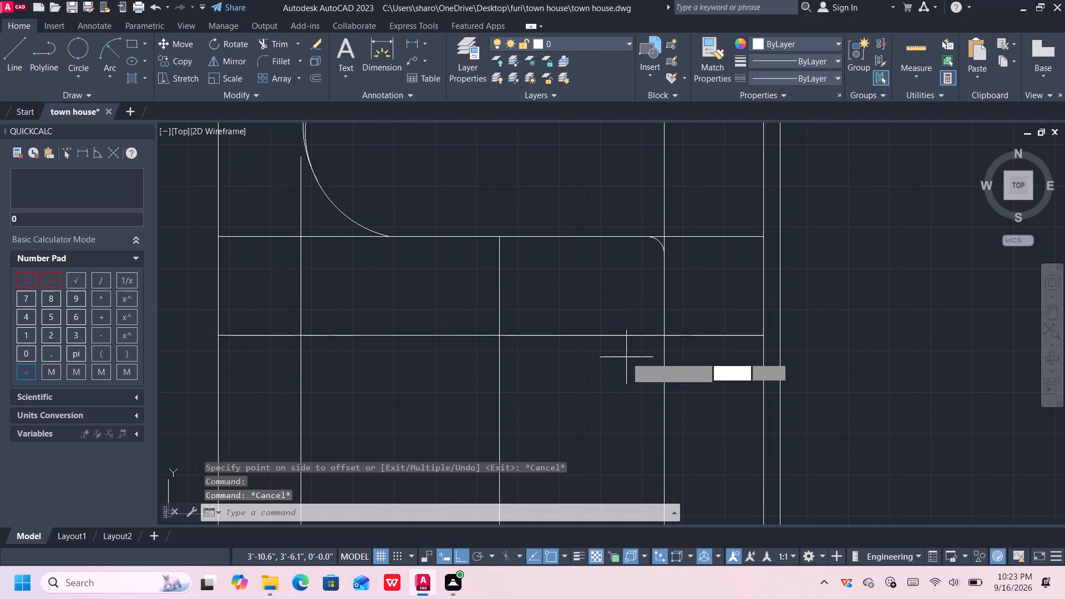
{"action": "left_click", "coordinate": [661, 334]}
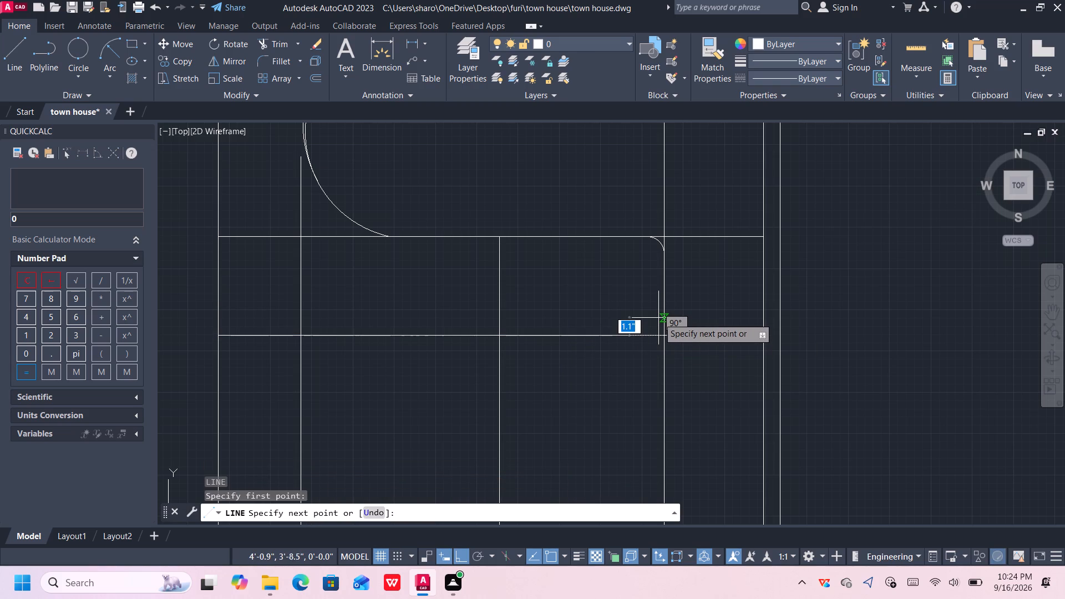
{"action": "key", "text": "2"}
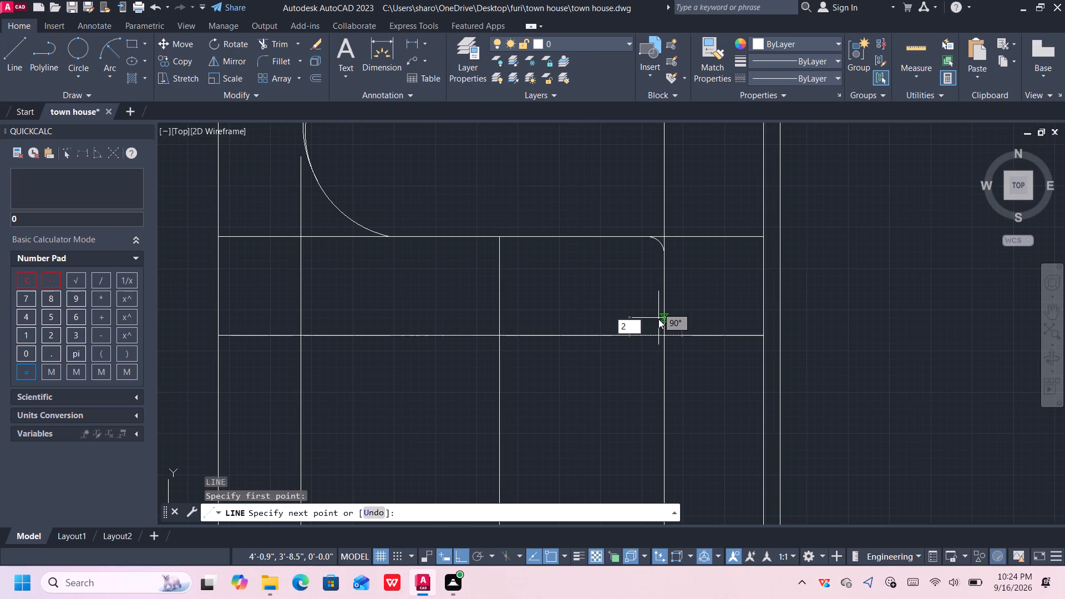
{"action": "key", "text": "BackSpace"}
{"action": "type", "text": "1\""}
{"action": "key", "text": "Return"}
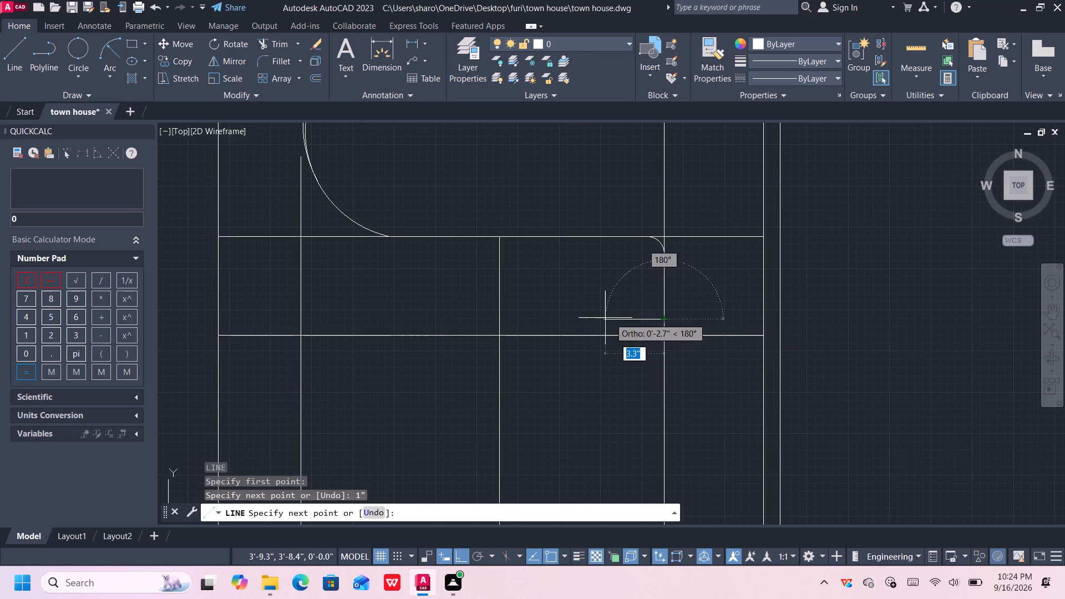
{"action": "left_click", "coordinate": [301, 316]}
{"action": "key", "text": "Escape"}
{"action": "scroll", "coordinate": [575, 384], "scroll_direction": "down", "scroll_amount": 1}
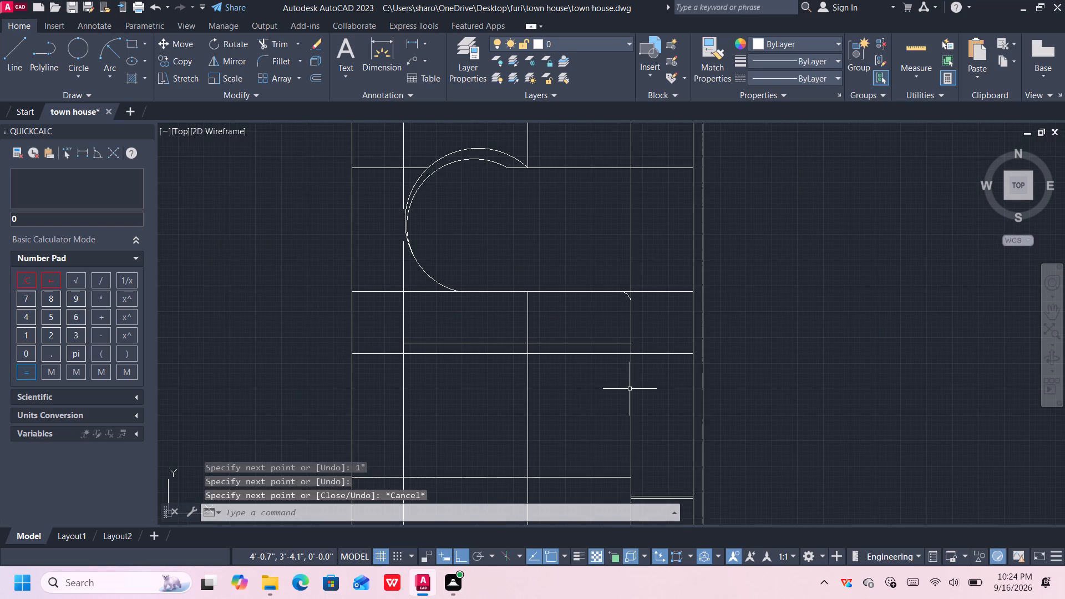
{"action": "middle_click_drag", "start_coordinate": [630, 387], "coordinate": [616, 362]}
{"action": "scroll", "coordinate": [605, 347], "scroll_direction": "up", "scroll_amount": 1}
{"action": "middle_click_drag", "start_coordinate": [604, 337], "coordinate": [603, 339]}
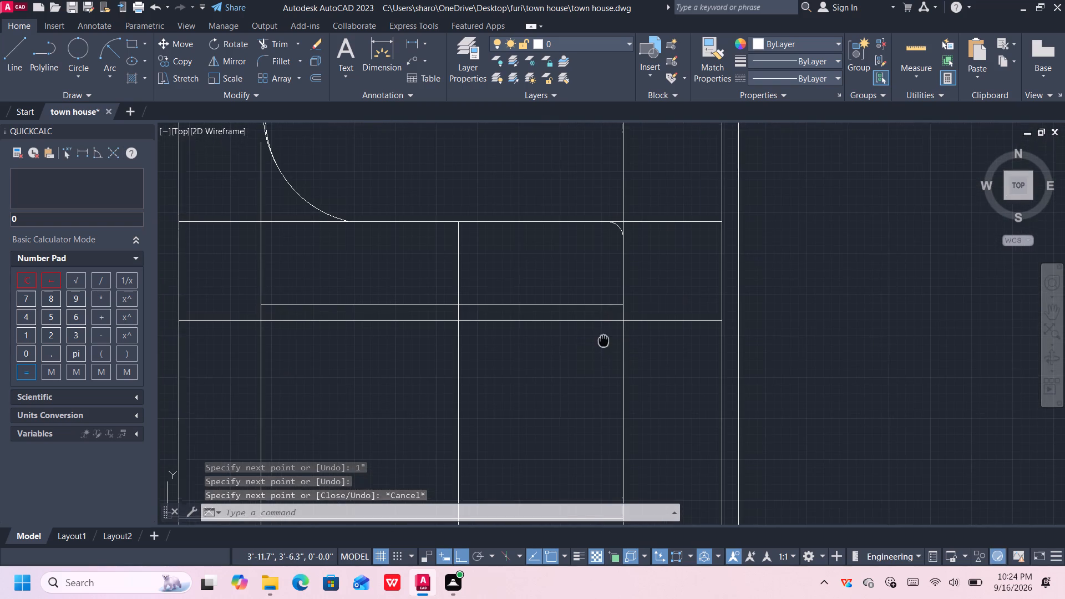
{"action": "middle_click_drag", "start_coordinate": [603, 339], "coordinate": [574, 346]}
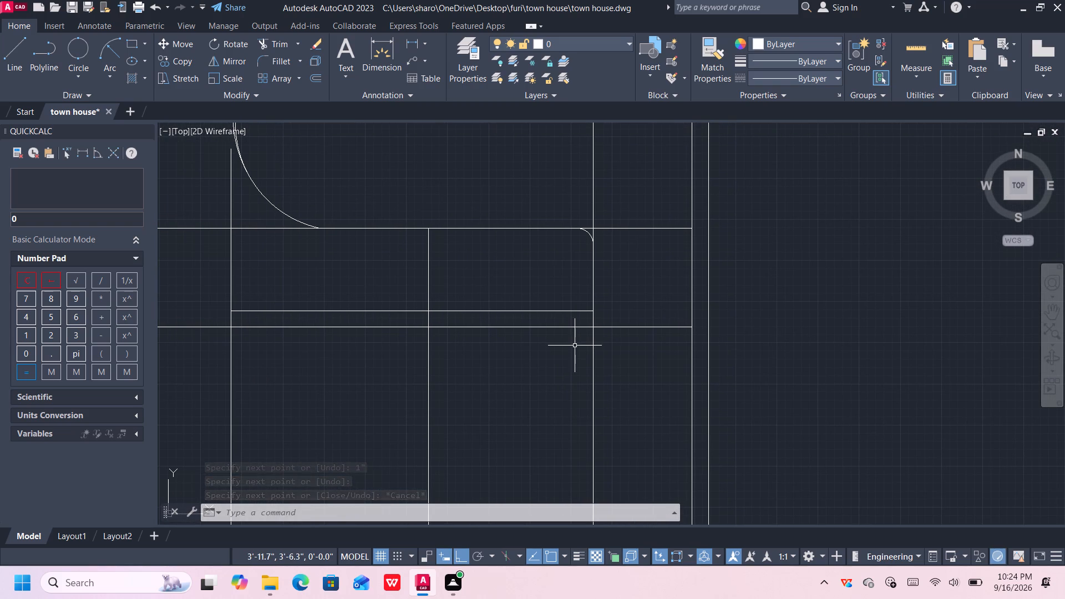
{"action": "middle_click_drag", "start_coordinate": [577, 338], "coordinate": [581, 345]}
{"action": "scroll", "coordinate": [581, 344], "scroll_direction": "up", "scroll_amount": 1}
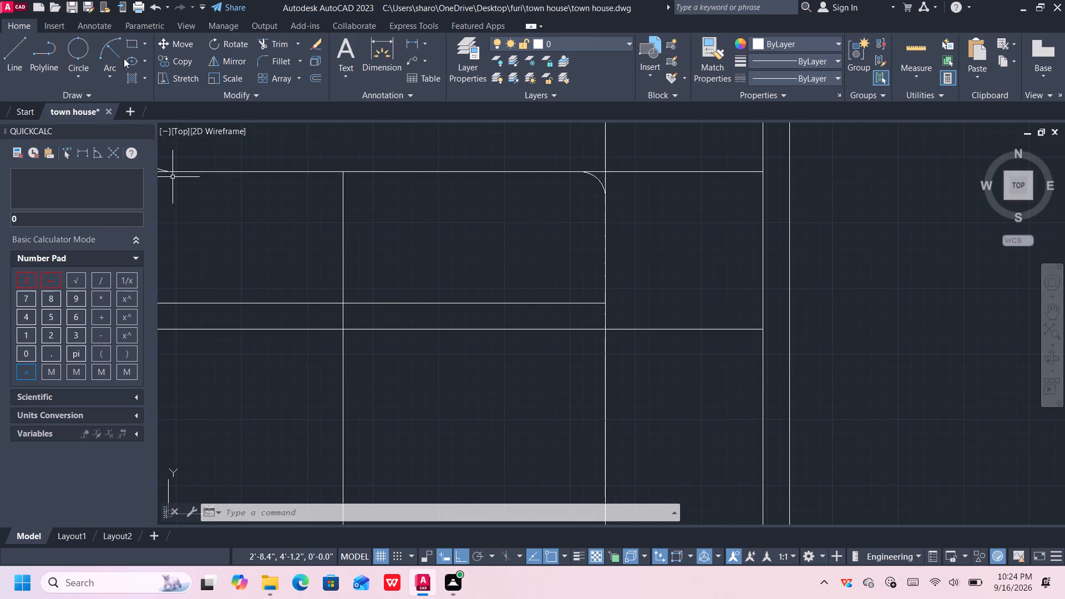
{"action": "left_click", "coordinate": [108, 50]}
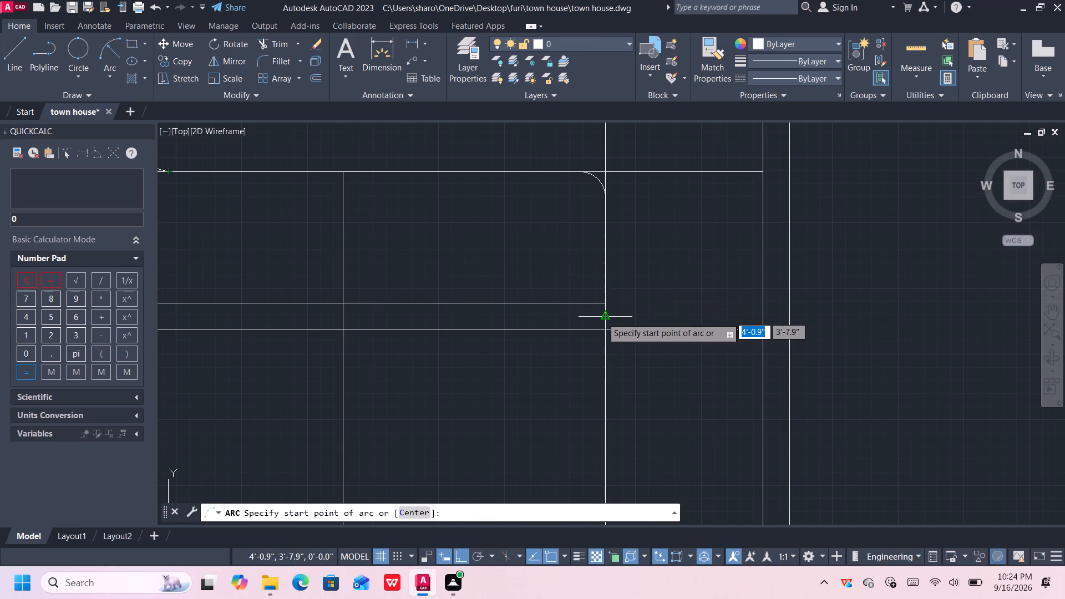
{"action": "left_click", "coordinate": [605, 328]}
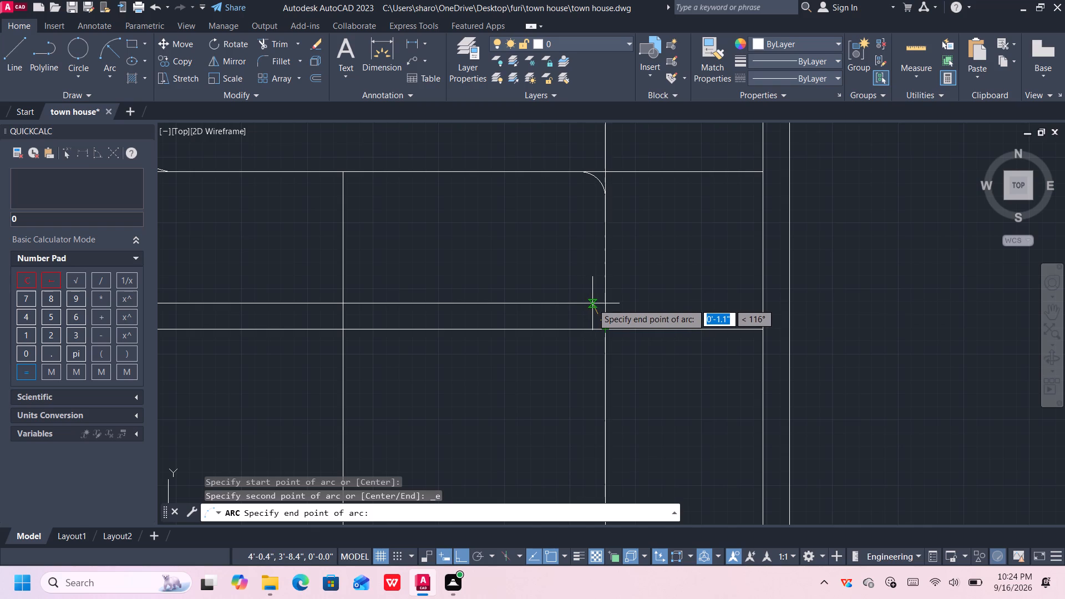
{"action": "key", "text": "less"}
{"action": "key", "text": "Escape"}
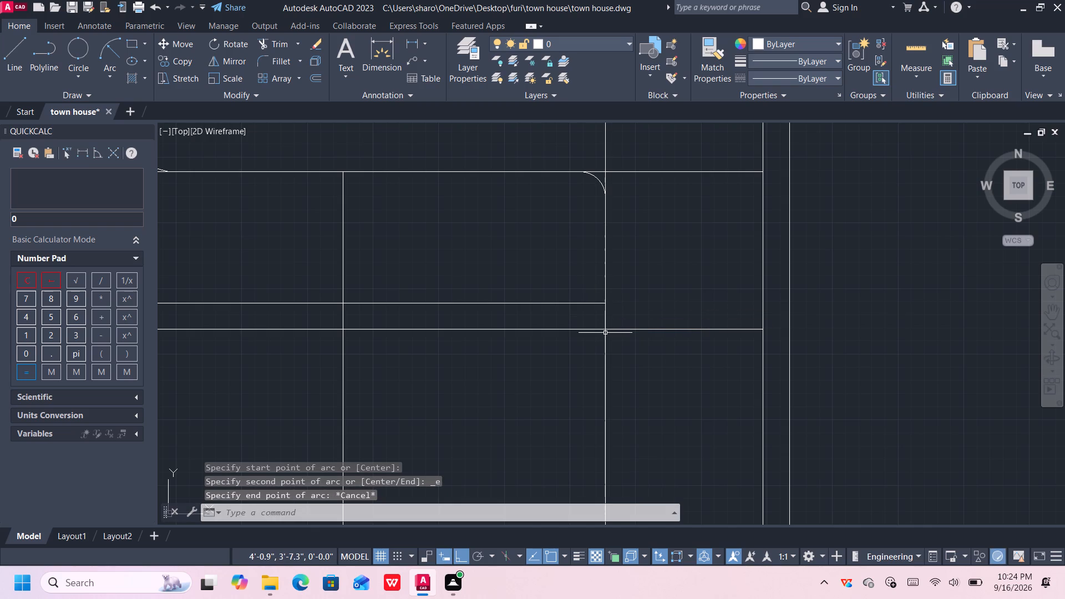
Draw a 1" line leftward along the new 1'-10.0" horizontal from its end on the right inner vertical.
{"action": "key", "text": "l"}
{"action": "key", "text": "Return"}
{"action": "left_click", "coordinate": [602, 304]}
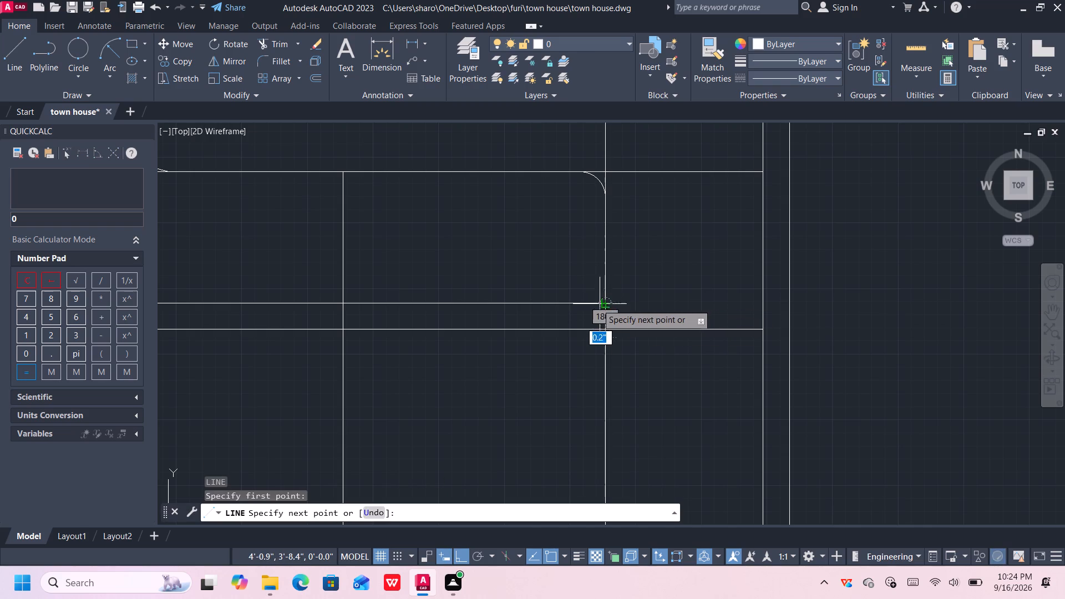
{"action": "key", "text": "1"}
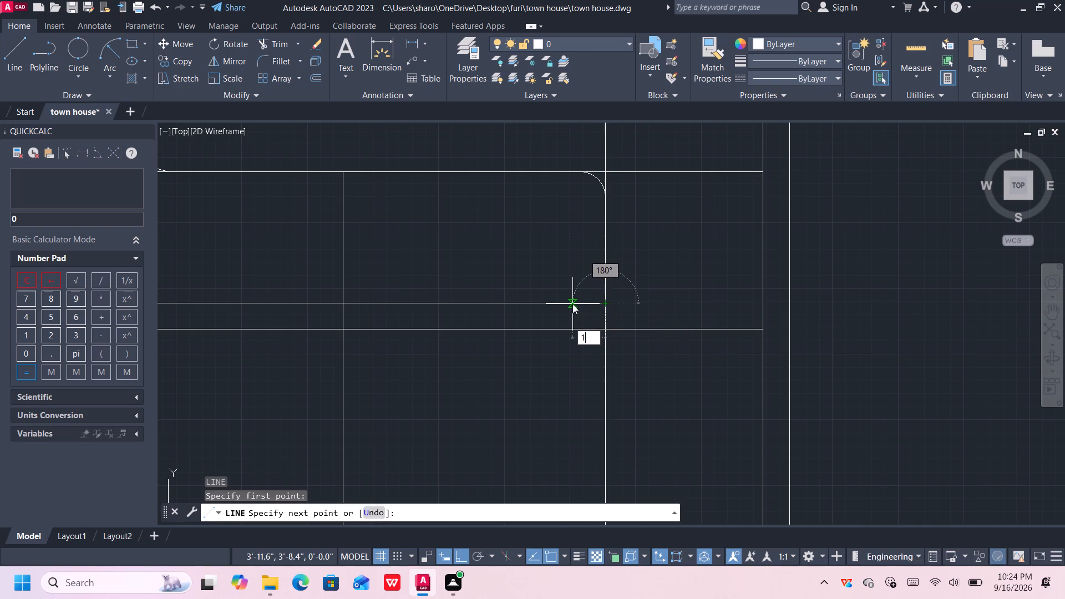
{"action": "key", "text": "shift+quotedbl"}
{"action": "key", "text": "Return"}
{"action": "key", "text": "Escape"}
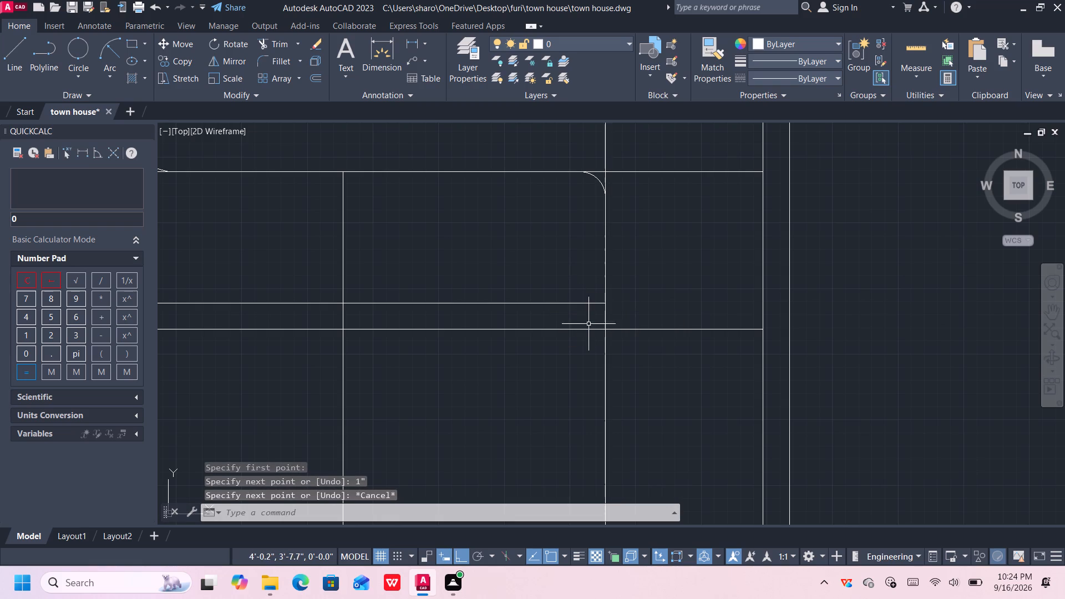
Round that corner with a start-end-radius arc from the lower horizontal's crossing to the 1" line's free end, picking the radius at the corner.
{"action": "left_click", "coordinate": [112, 48]}
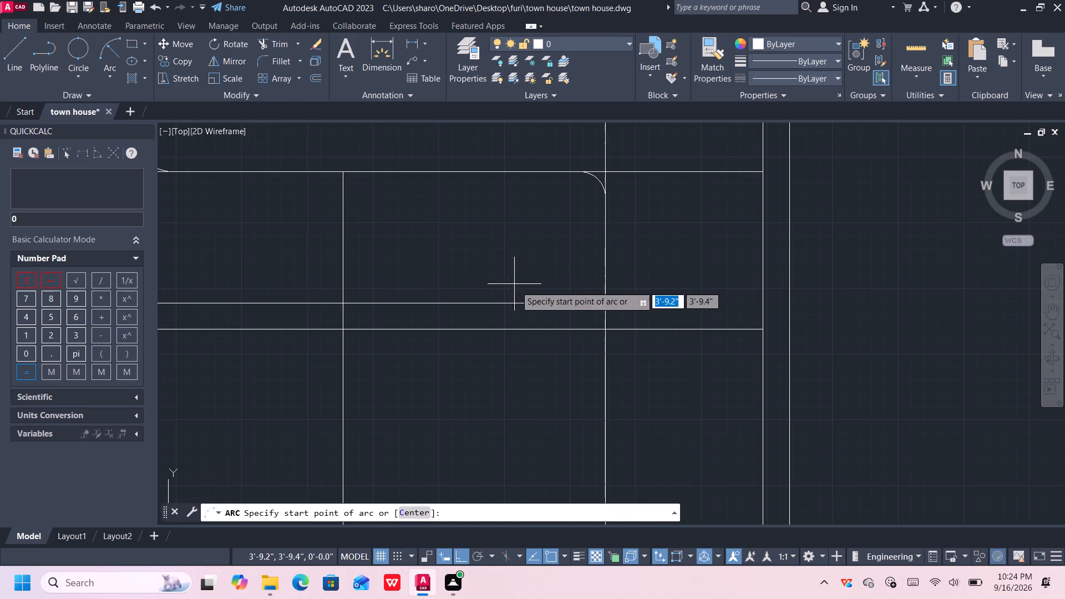
{"action": "left_click", "coordinate": [603, 327]}
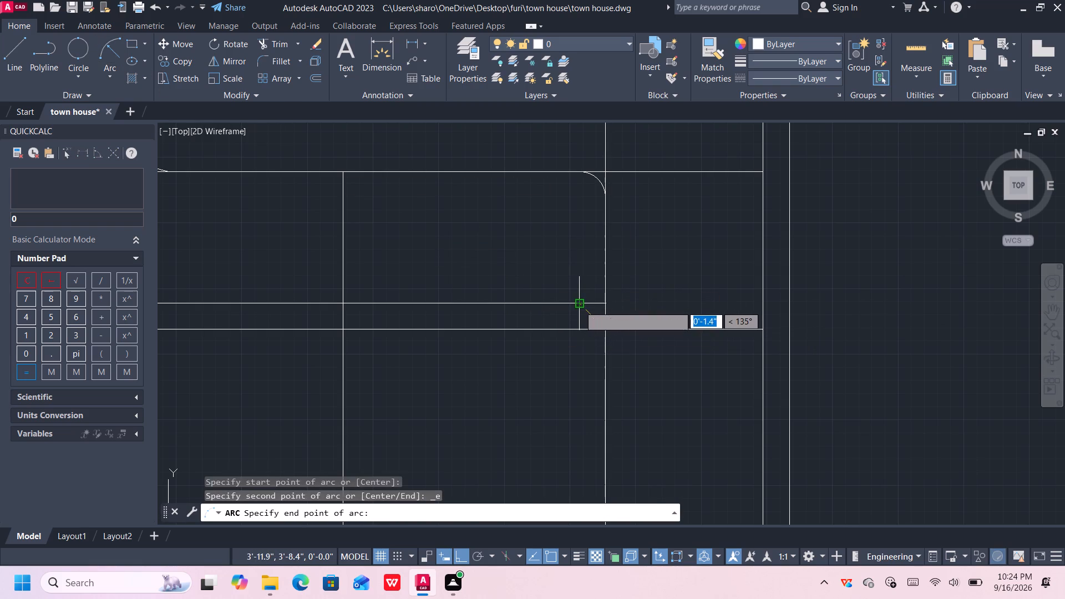
{"action": "left_click", "coordinate": [579, 306]}
{"action": "left_click", "coordinate": [602, 301]}
{"action": "key", "text": "Escape"}
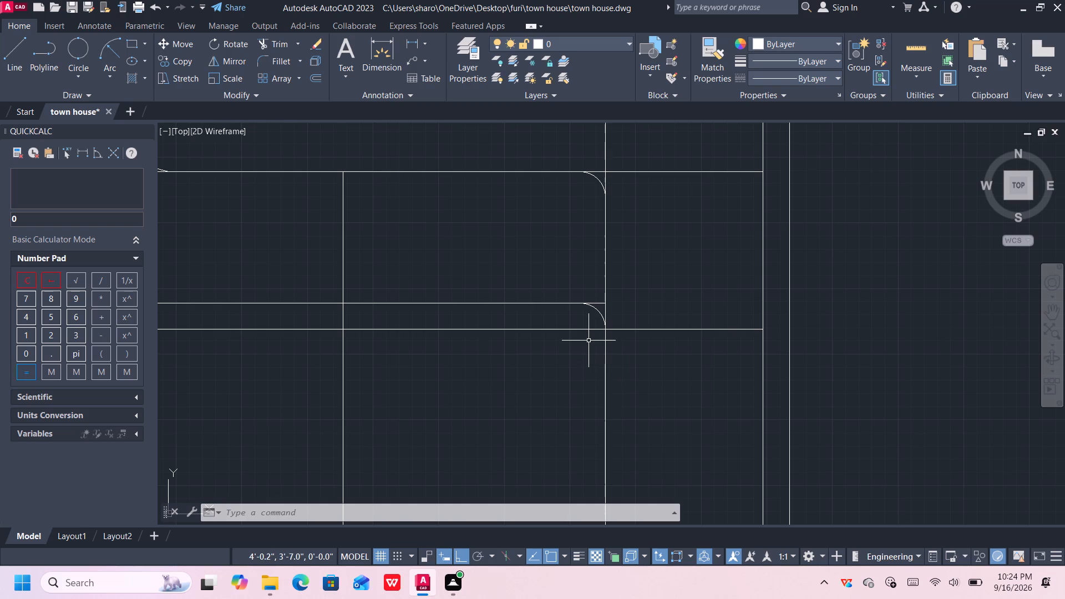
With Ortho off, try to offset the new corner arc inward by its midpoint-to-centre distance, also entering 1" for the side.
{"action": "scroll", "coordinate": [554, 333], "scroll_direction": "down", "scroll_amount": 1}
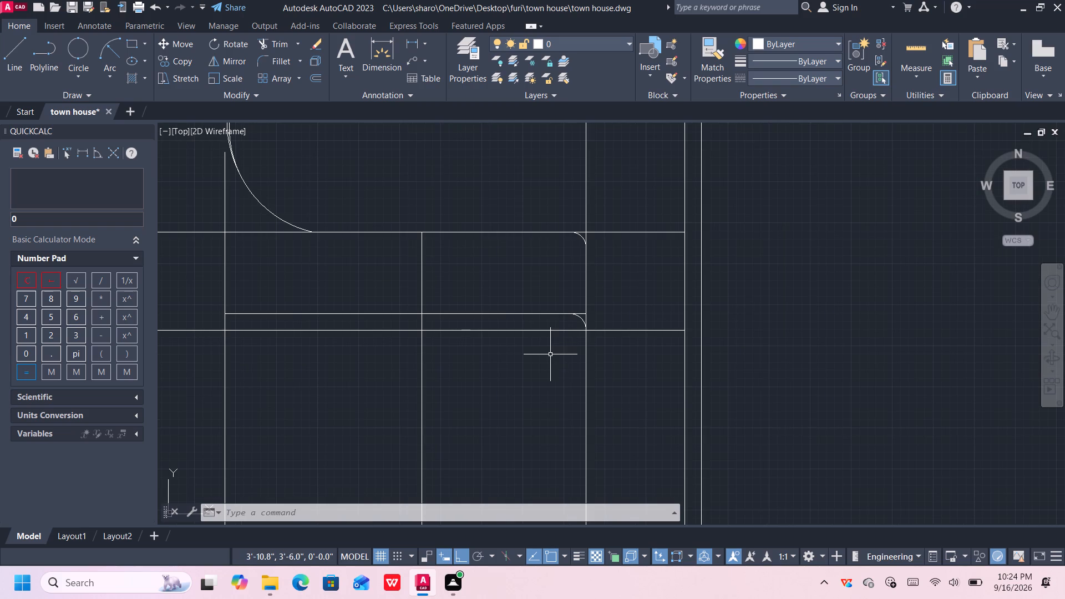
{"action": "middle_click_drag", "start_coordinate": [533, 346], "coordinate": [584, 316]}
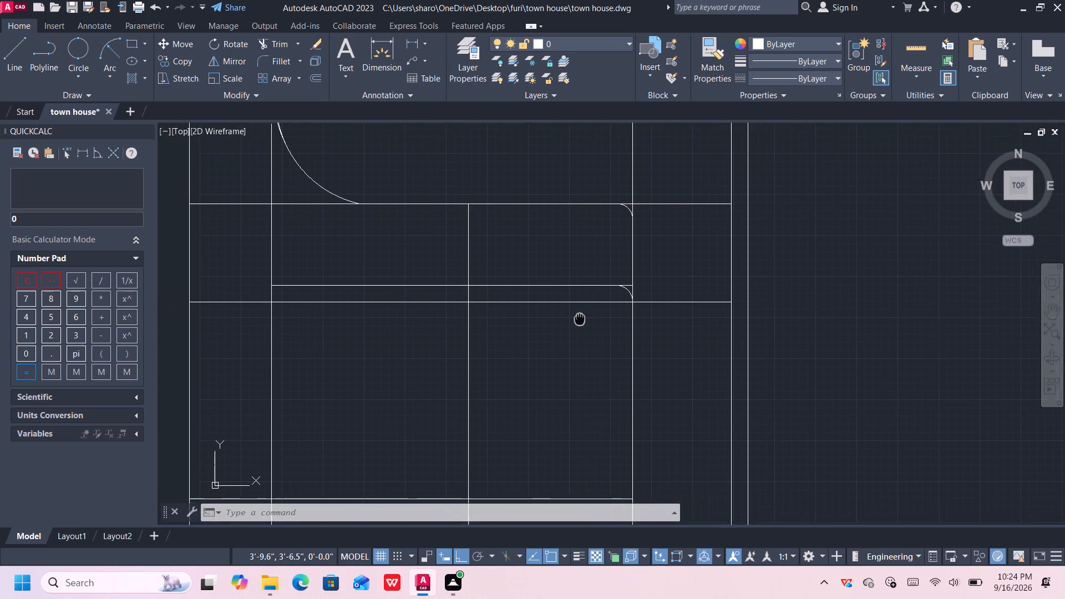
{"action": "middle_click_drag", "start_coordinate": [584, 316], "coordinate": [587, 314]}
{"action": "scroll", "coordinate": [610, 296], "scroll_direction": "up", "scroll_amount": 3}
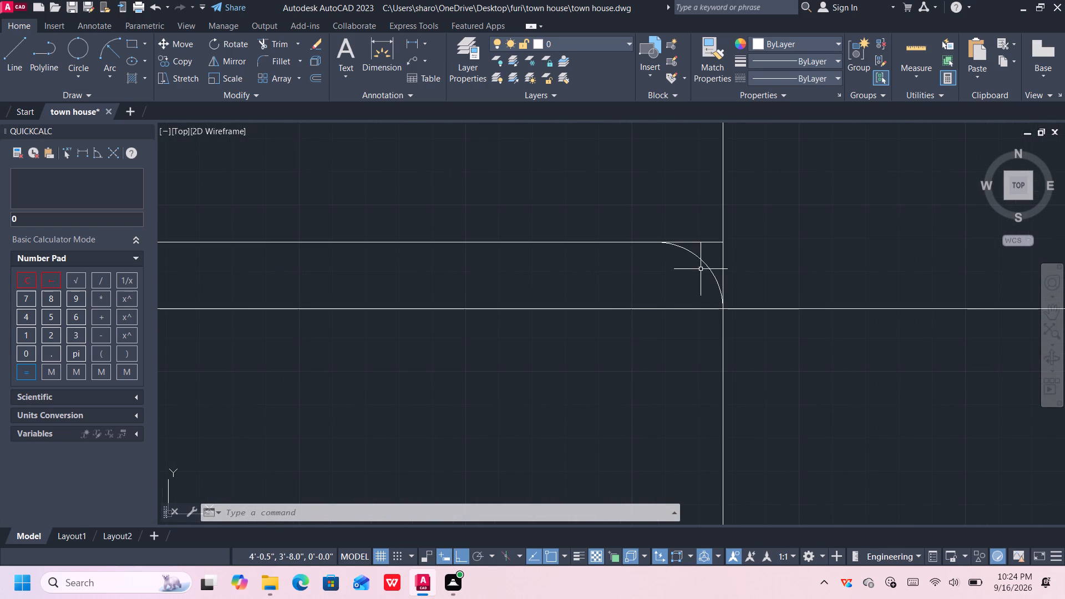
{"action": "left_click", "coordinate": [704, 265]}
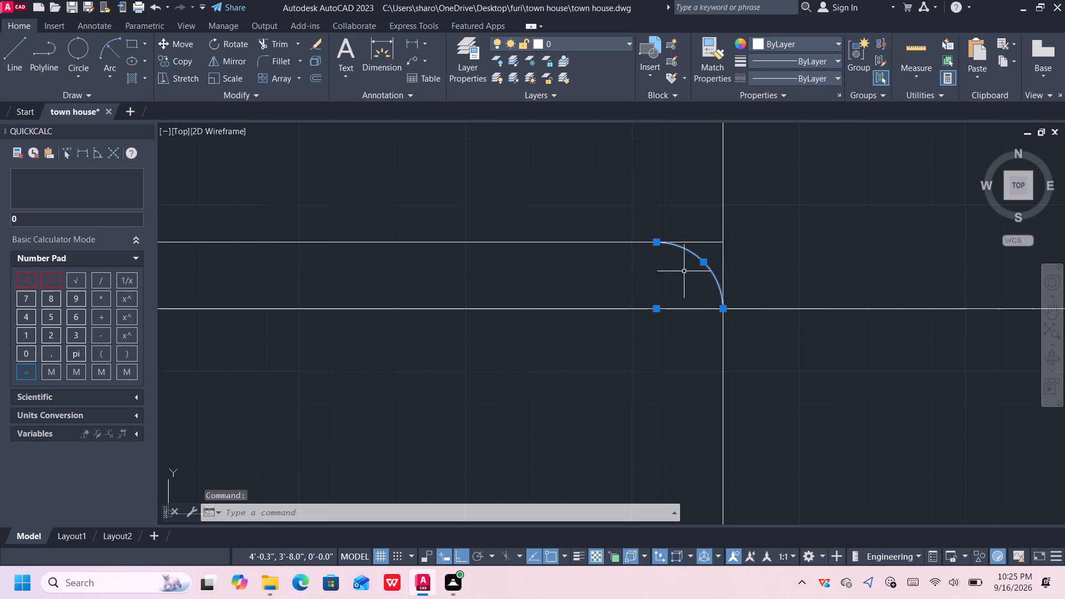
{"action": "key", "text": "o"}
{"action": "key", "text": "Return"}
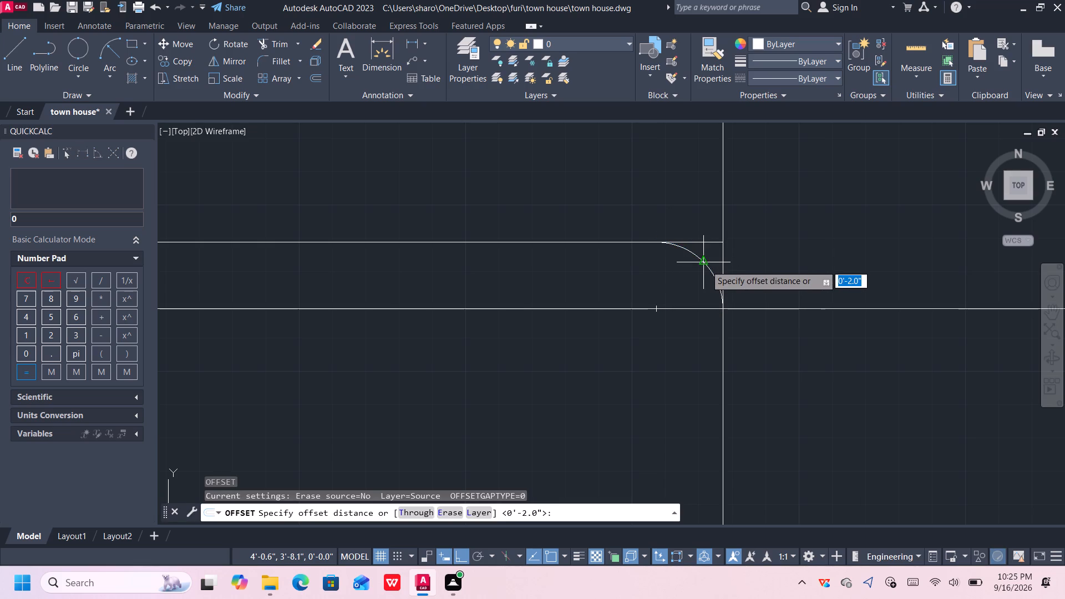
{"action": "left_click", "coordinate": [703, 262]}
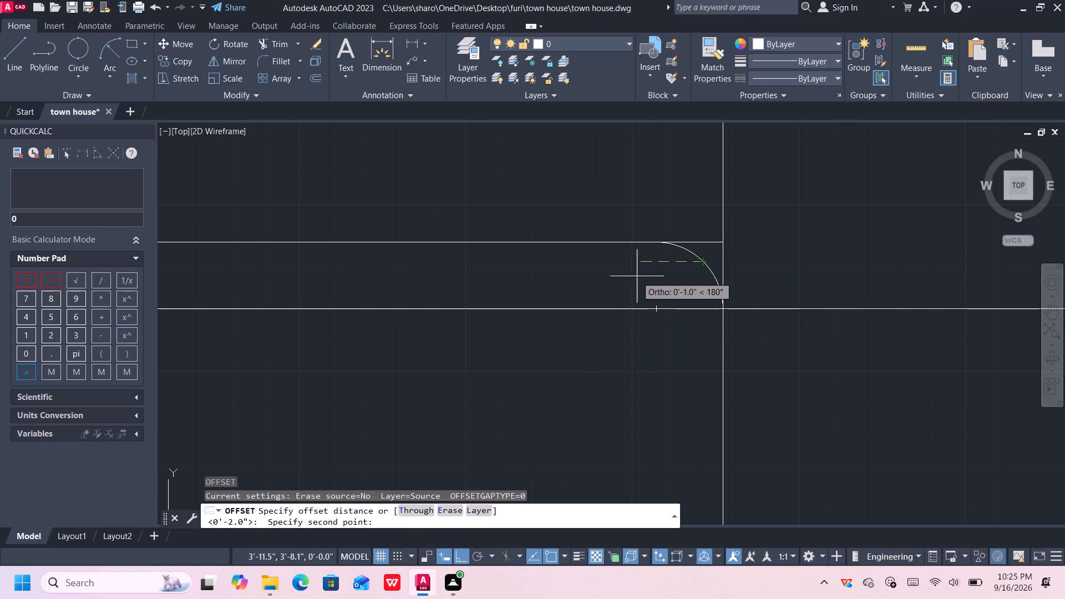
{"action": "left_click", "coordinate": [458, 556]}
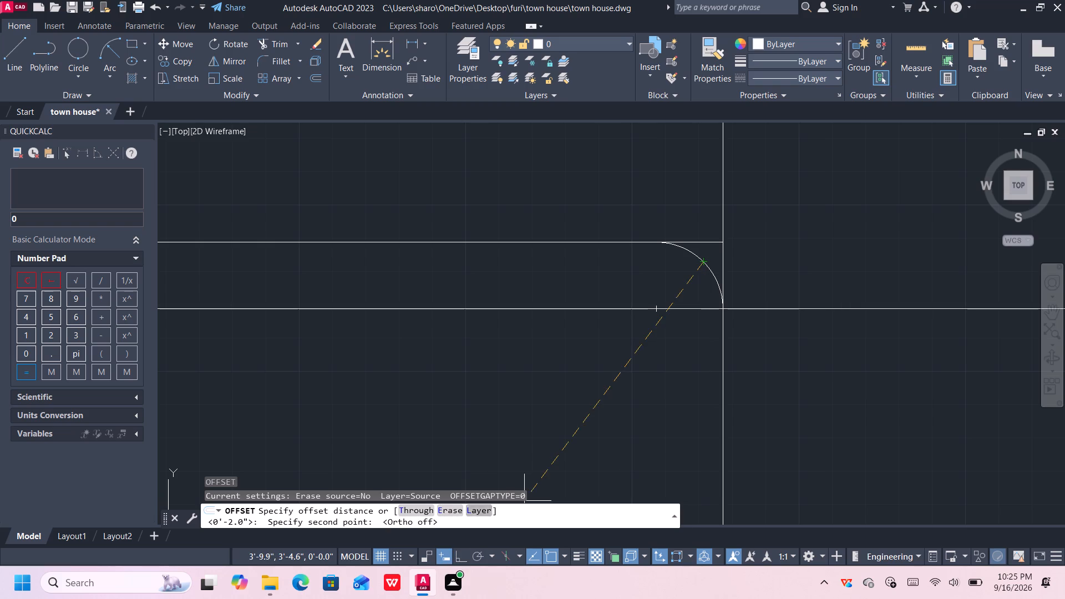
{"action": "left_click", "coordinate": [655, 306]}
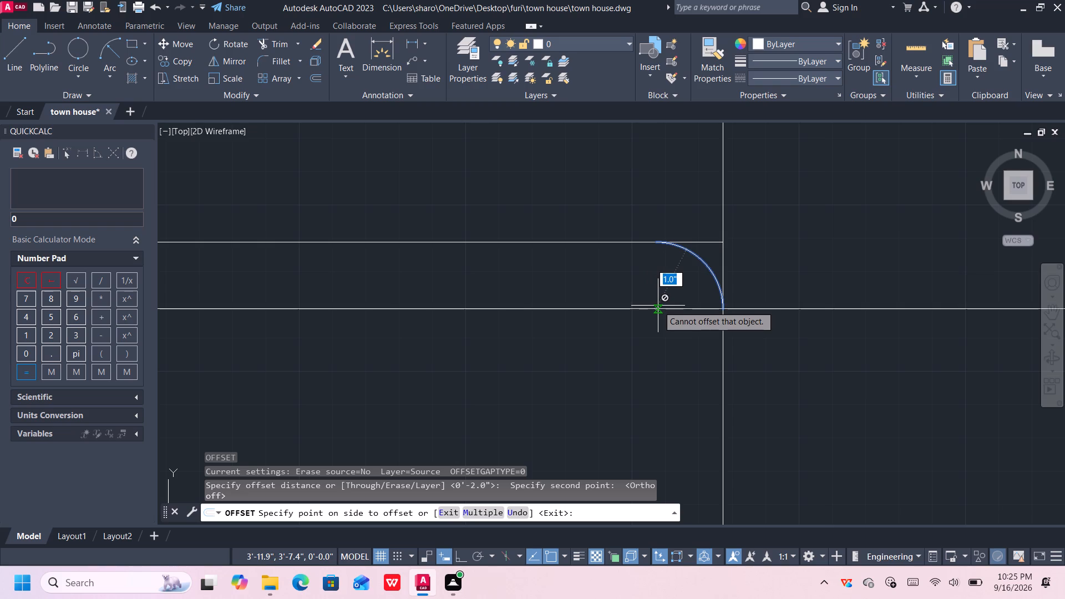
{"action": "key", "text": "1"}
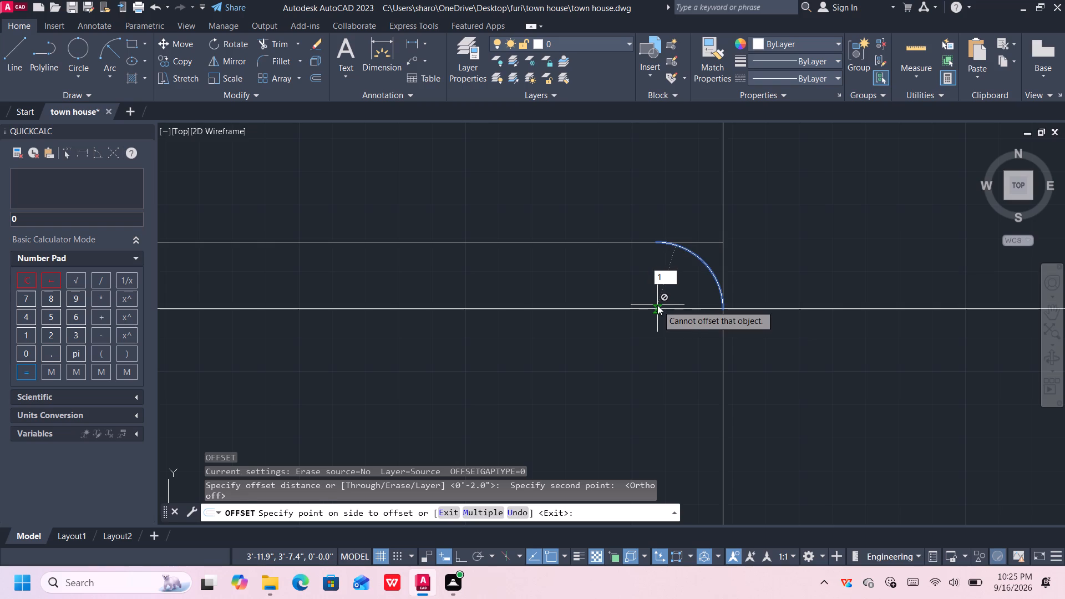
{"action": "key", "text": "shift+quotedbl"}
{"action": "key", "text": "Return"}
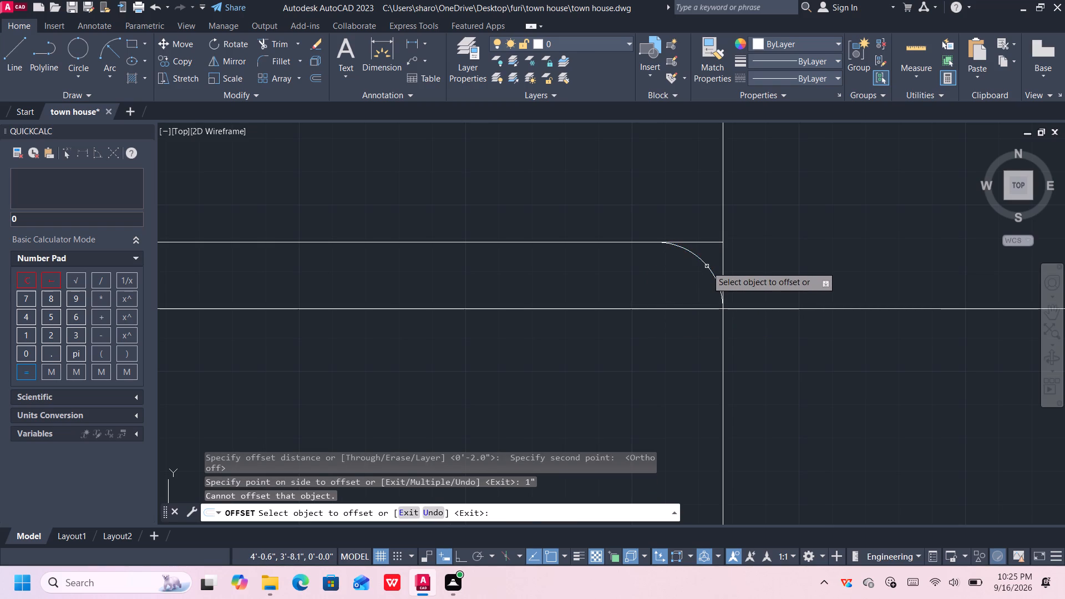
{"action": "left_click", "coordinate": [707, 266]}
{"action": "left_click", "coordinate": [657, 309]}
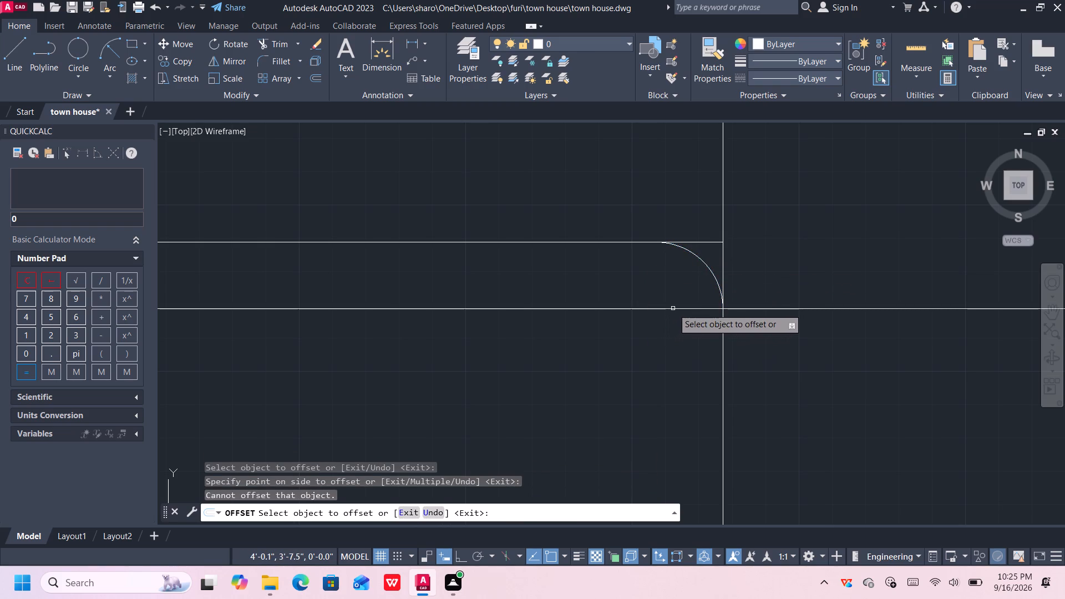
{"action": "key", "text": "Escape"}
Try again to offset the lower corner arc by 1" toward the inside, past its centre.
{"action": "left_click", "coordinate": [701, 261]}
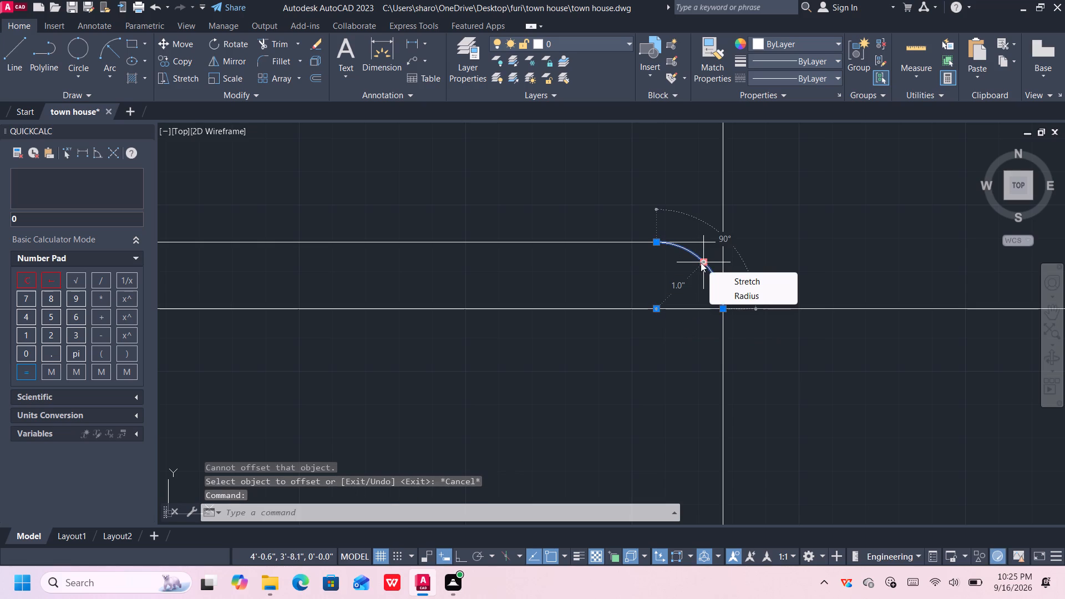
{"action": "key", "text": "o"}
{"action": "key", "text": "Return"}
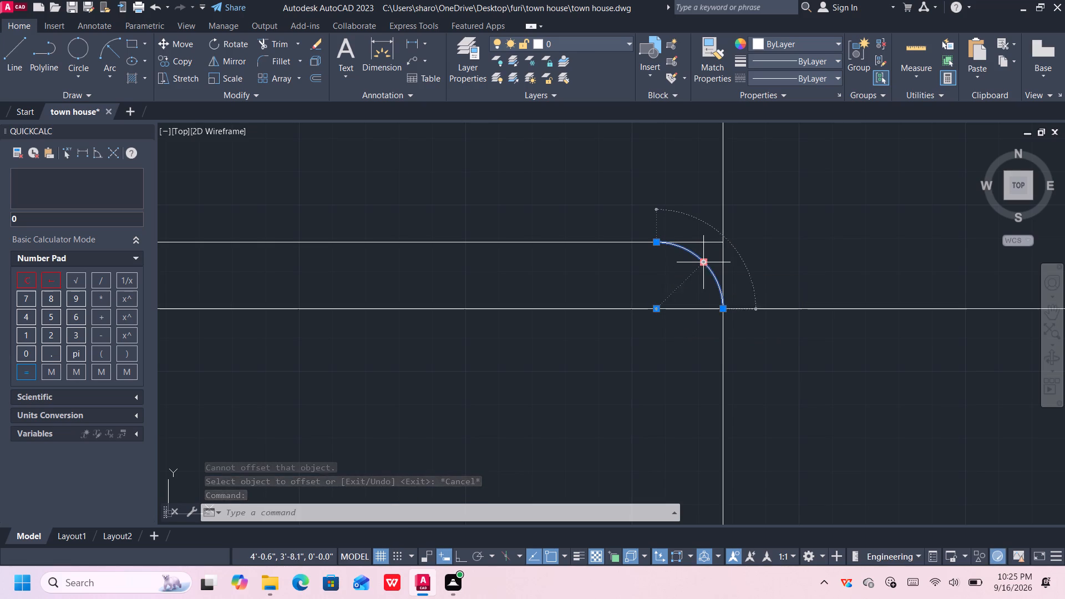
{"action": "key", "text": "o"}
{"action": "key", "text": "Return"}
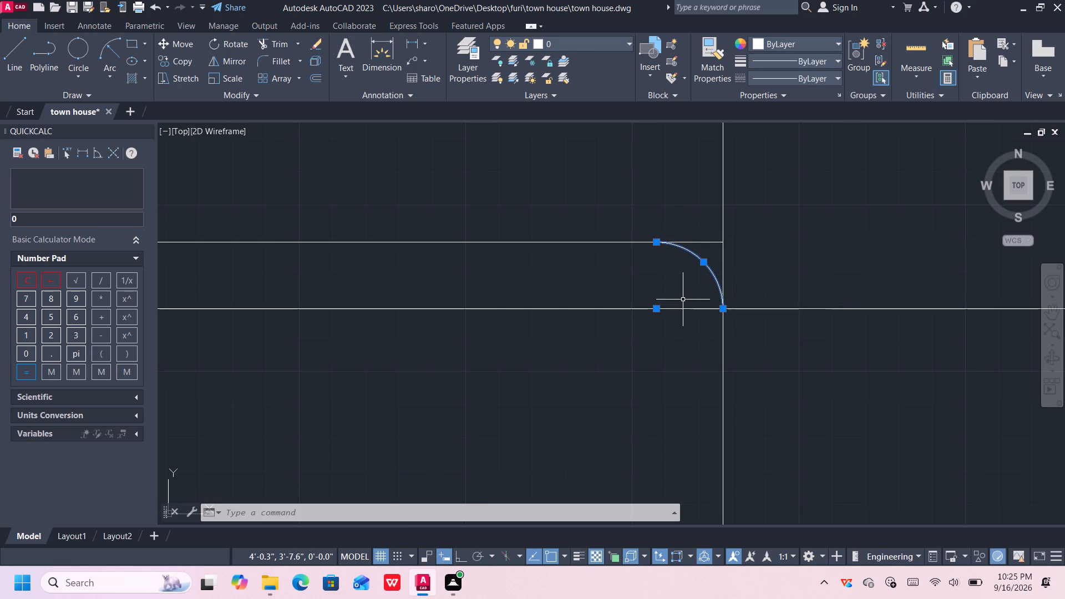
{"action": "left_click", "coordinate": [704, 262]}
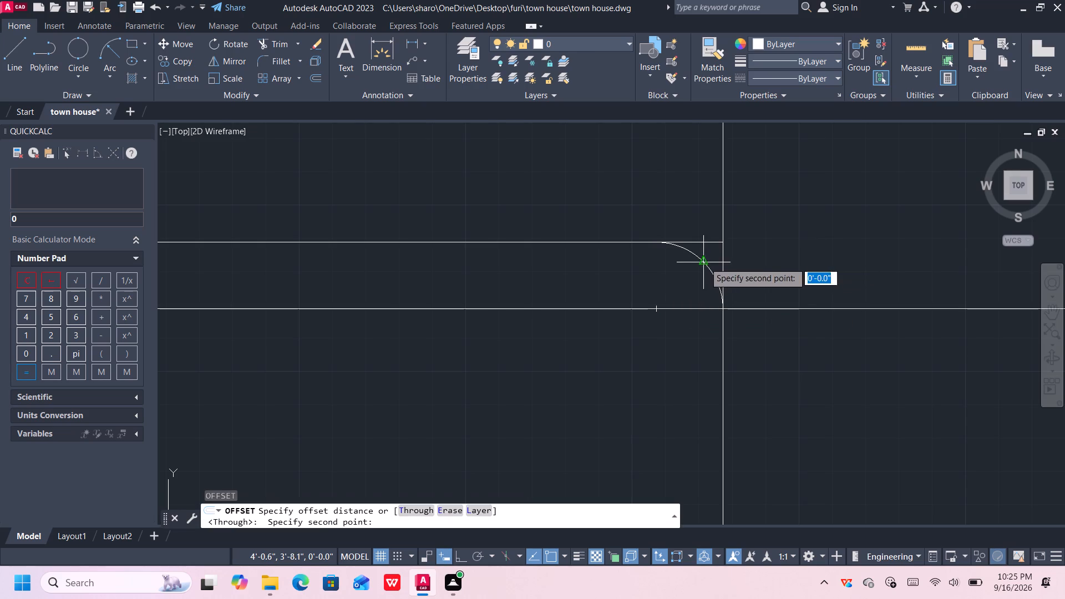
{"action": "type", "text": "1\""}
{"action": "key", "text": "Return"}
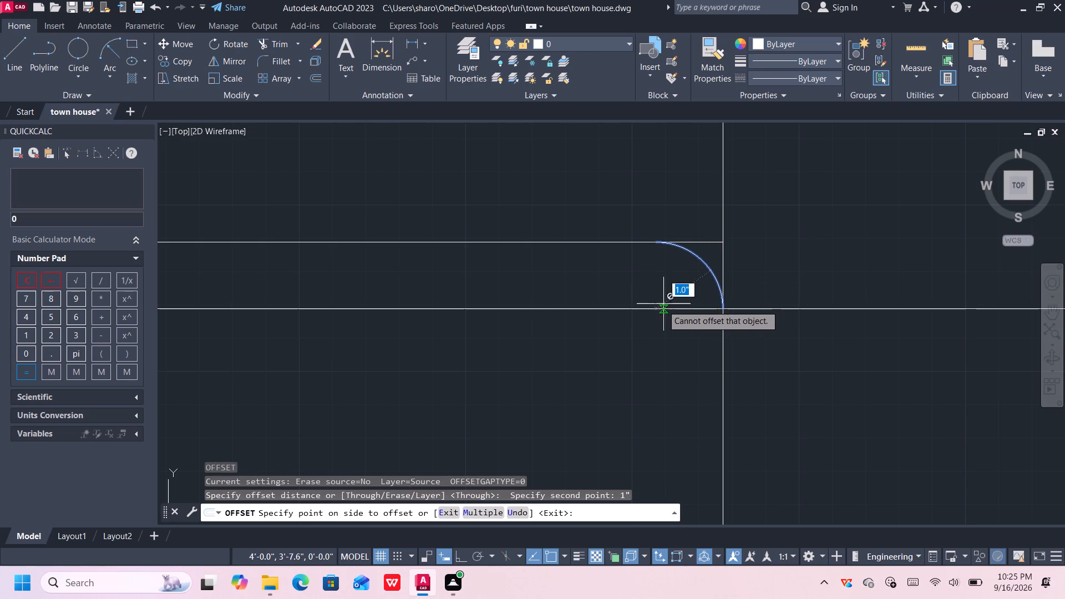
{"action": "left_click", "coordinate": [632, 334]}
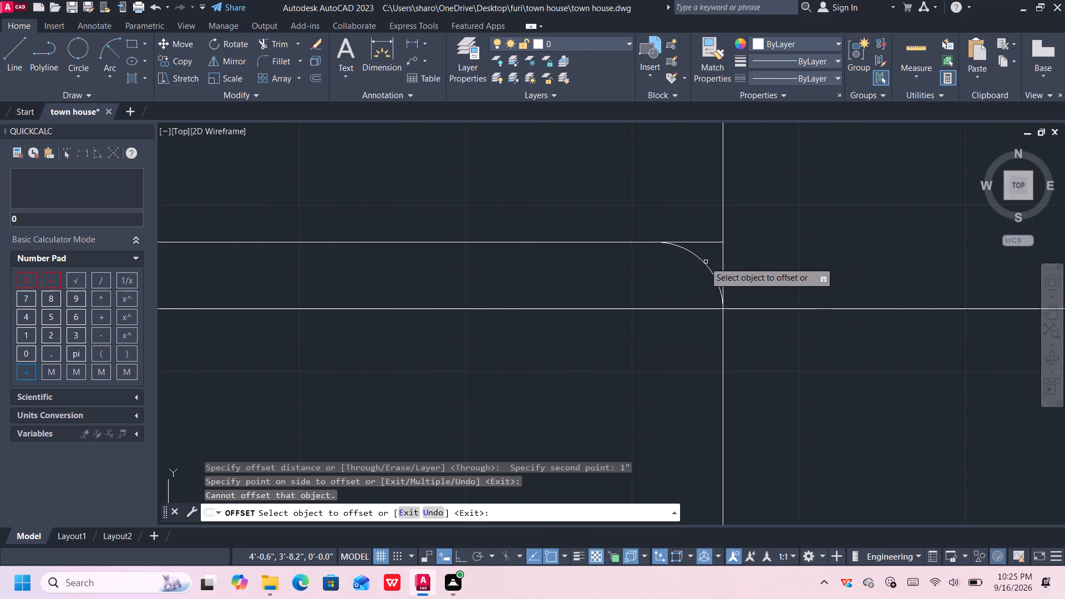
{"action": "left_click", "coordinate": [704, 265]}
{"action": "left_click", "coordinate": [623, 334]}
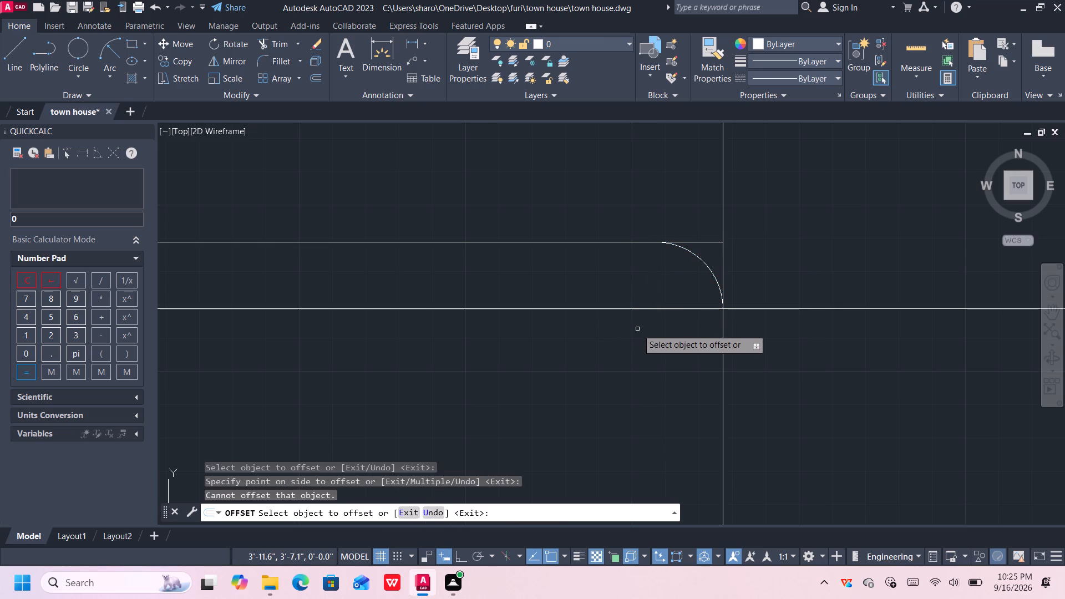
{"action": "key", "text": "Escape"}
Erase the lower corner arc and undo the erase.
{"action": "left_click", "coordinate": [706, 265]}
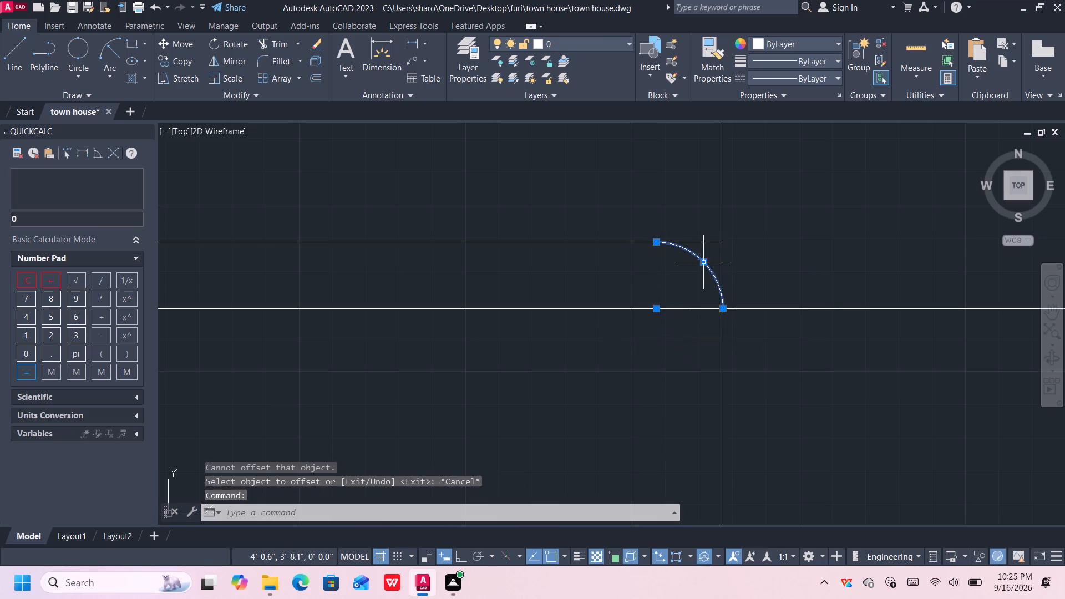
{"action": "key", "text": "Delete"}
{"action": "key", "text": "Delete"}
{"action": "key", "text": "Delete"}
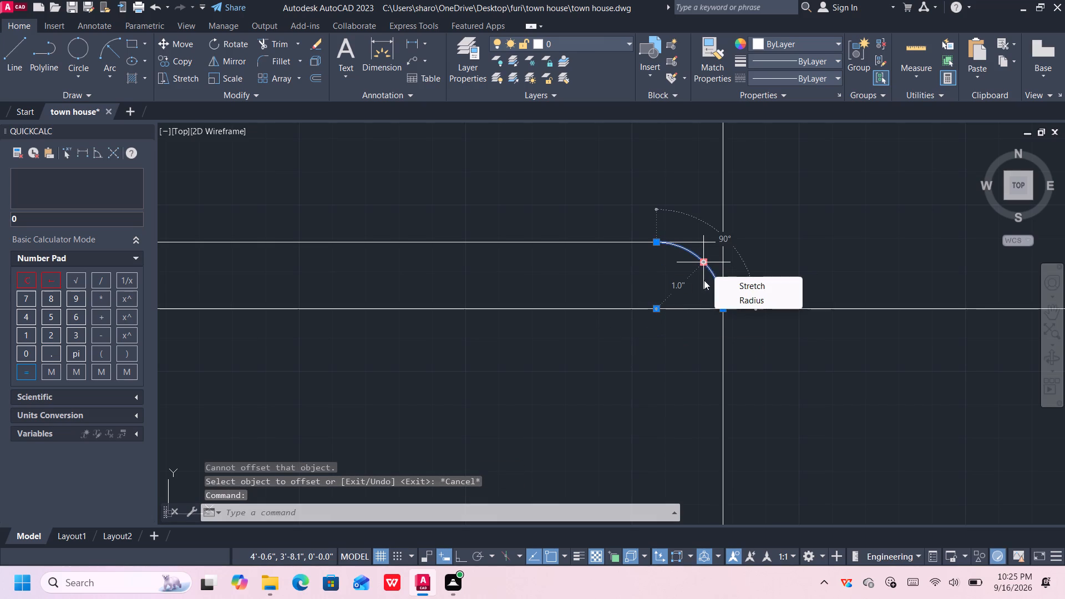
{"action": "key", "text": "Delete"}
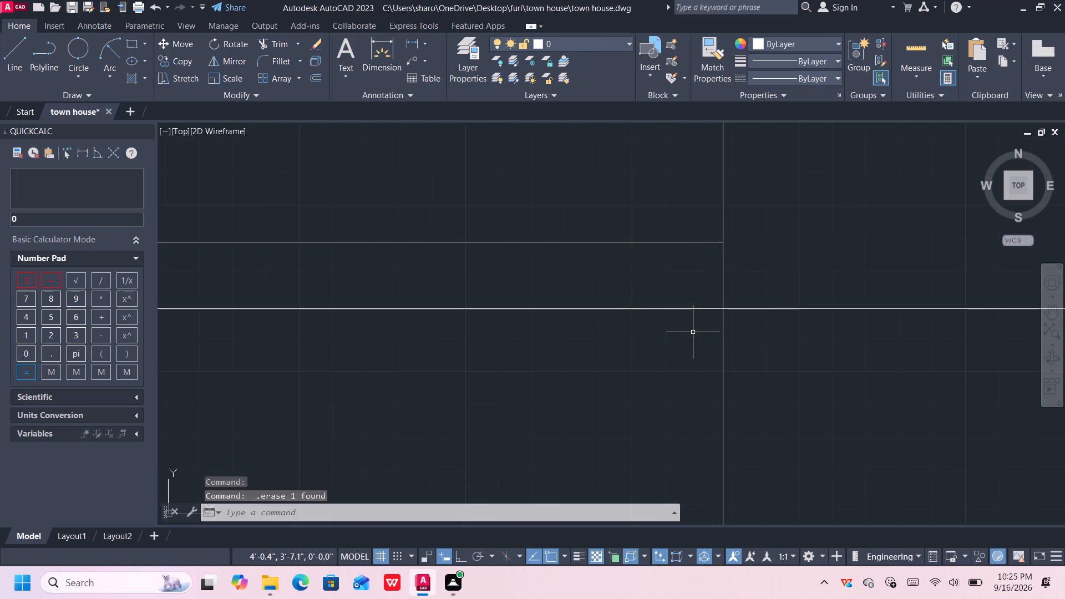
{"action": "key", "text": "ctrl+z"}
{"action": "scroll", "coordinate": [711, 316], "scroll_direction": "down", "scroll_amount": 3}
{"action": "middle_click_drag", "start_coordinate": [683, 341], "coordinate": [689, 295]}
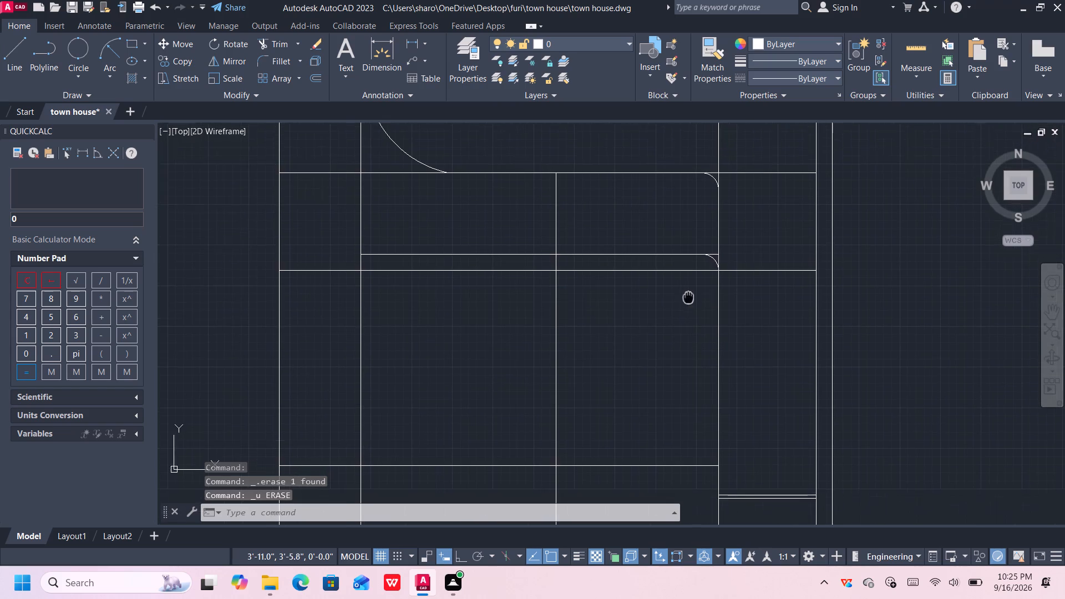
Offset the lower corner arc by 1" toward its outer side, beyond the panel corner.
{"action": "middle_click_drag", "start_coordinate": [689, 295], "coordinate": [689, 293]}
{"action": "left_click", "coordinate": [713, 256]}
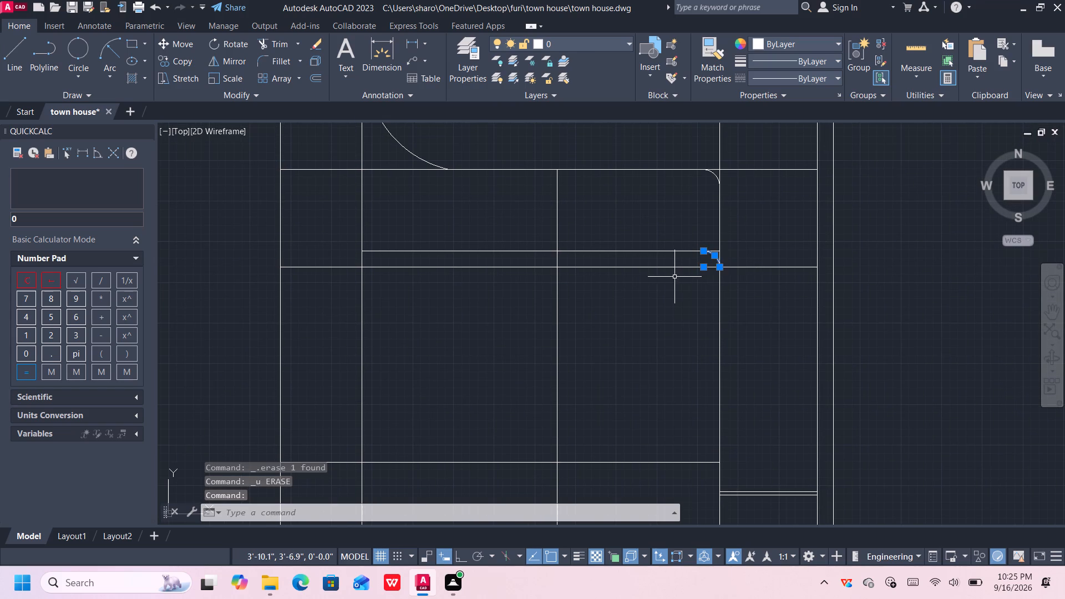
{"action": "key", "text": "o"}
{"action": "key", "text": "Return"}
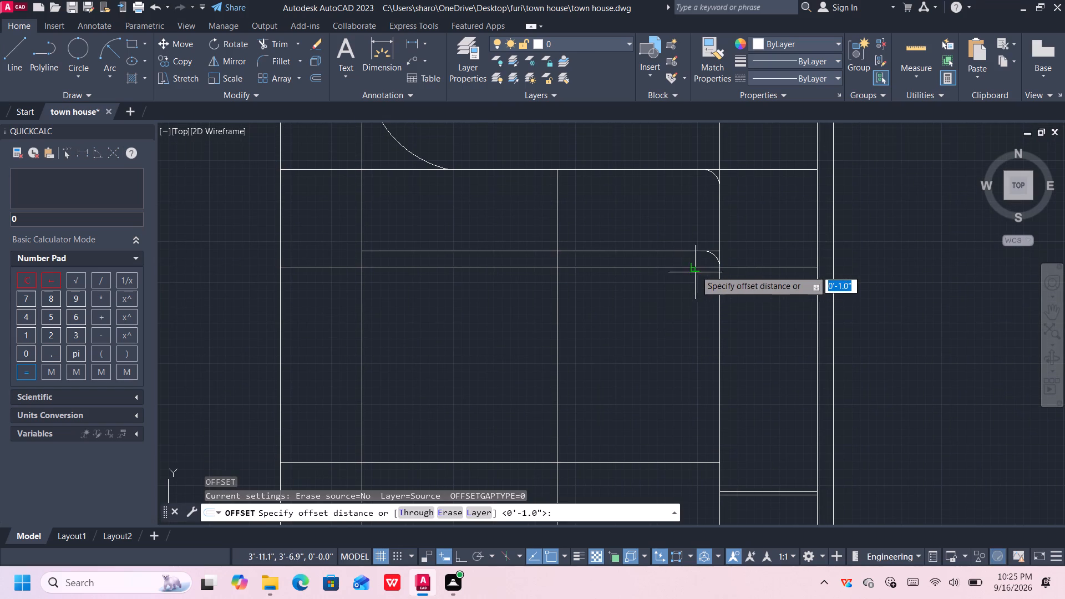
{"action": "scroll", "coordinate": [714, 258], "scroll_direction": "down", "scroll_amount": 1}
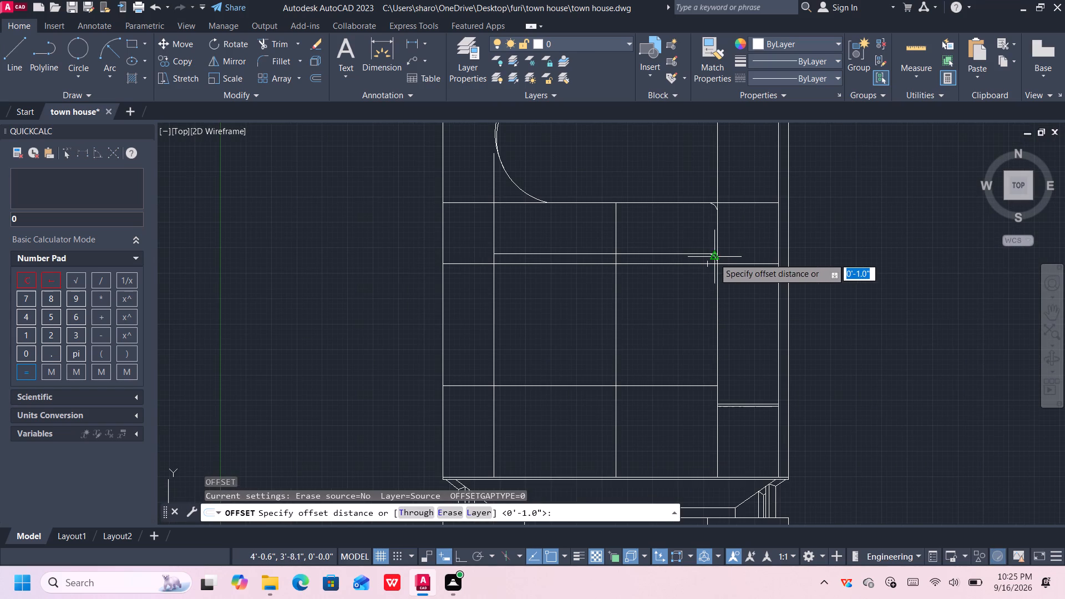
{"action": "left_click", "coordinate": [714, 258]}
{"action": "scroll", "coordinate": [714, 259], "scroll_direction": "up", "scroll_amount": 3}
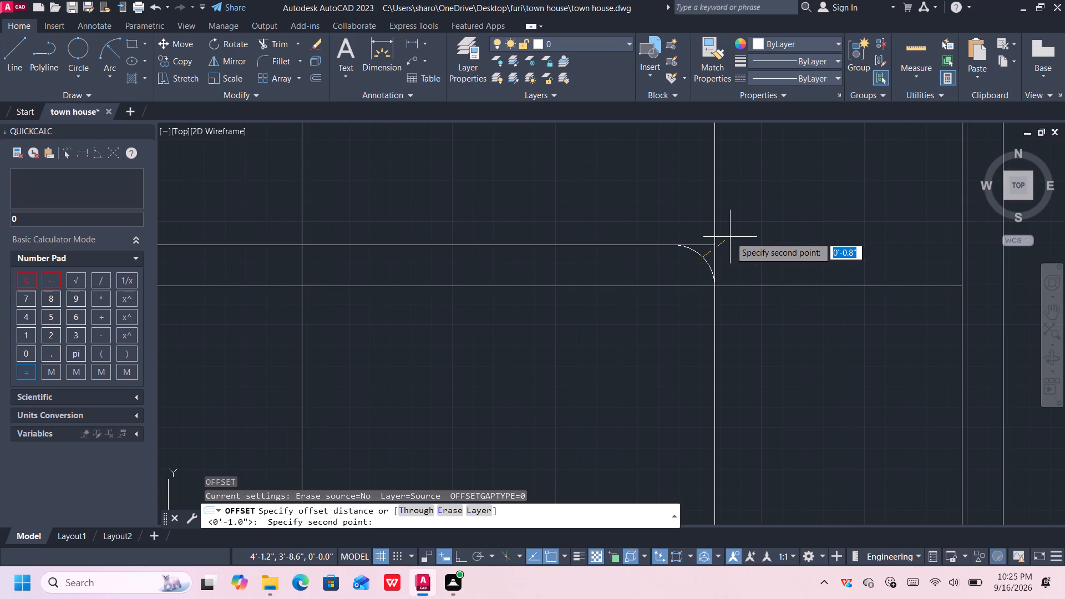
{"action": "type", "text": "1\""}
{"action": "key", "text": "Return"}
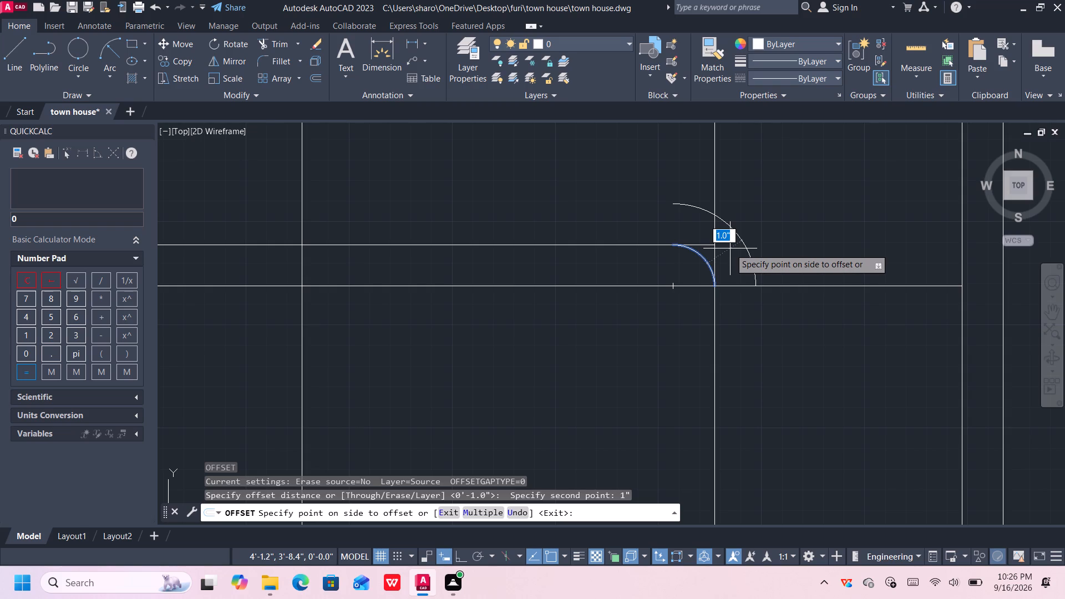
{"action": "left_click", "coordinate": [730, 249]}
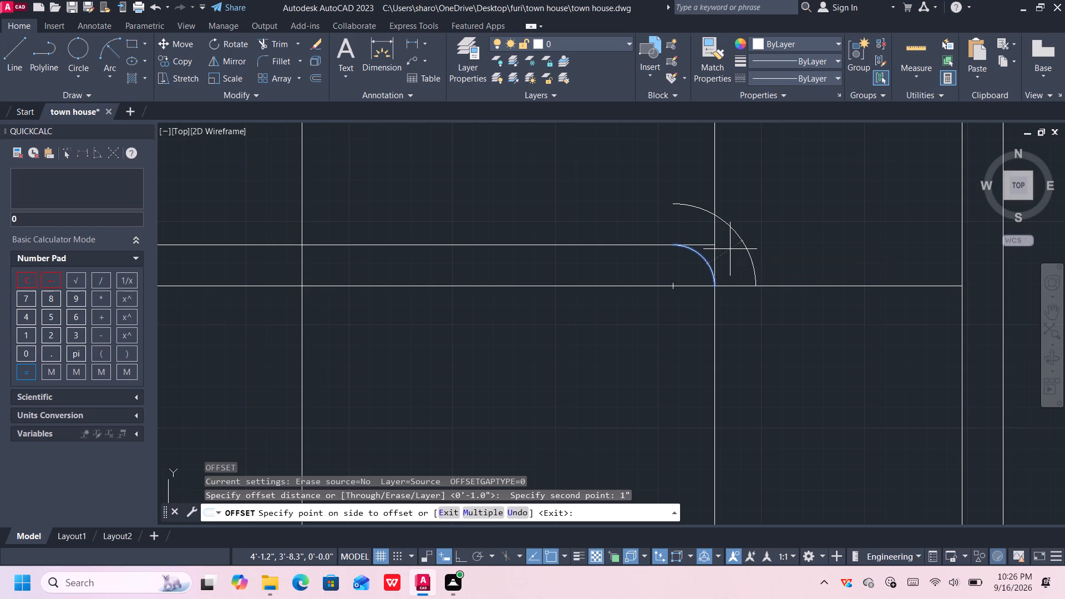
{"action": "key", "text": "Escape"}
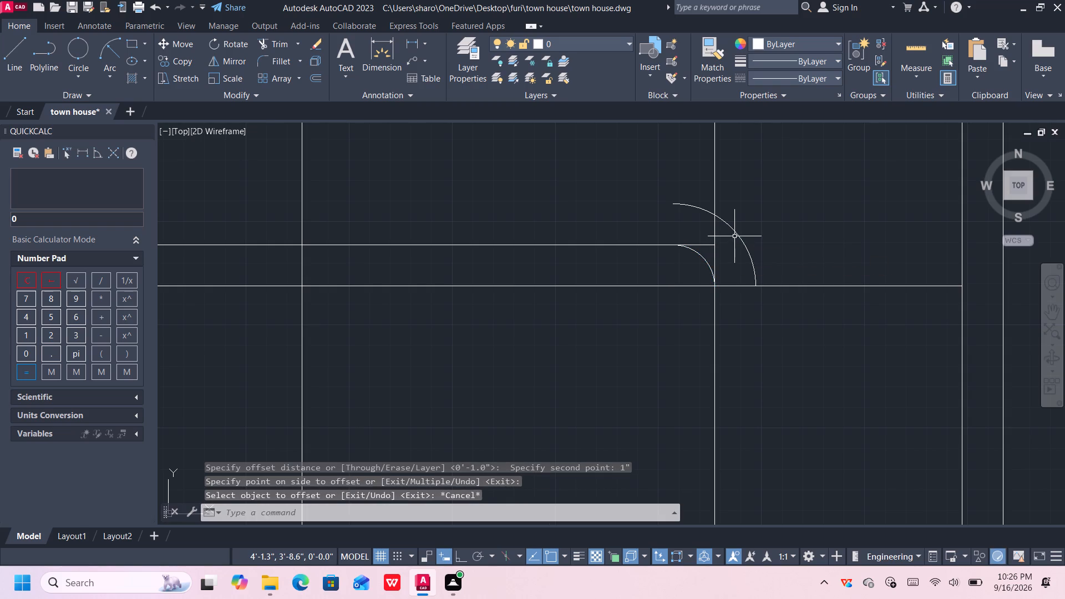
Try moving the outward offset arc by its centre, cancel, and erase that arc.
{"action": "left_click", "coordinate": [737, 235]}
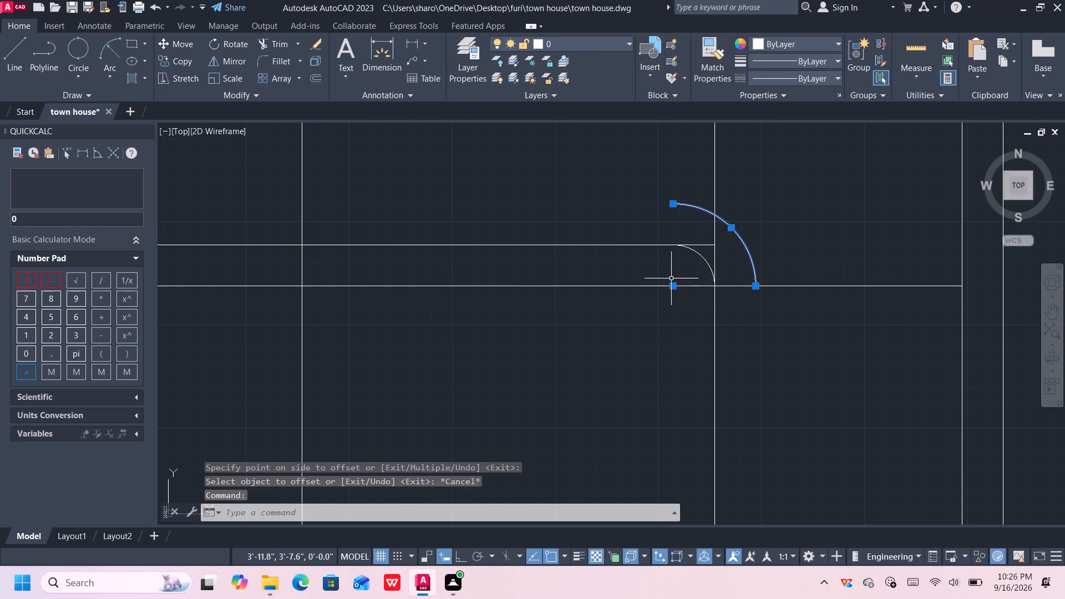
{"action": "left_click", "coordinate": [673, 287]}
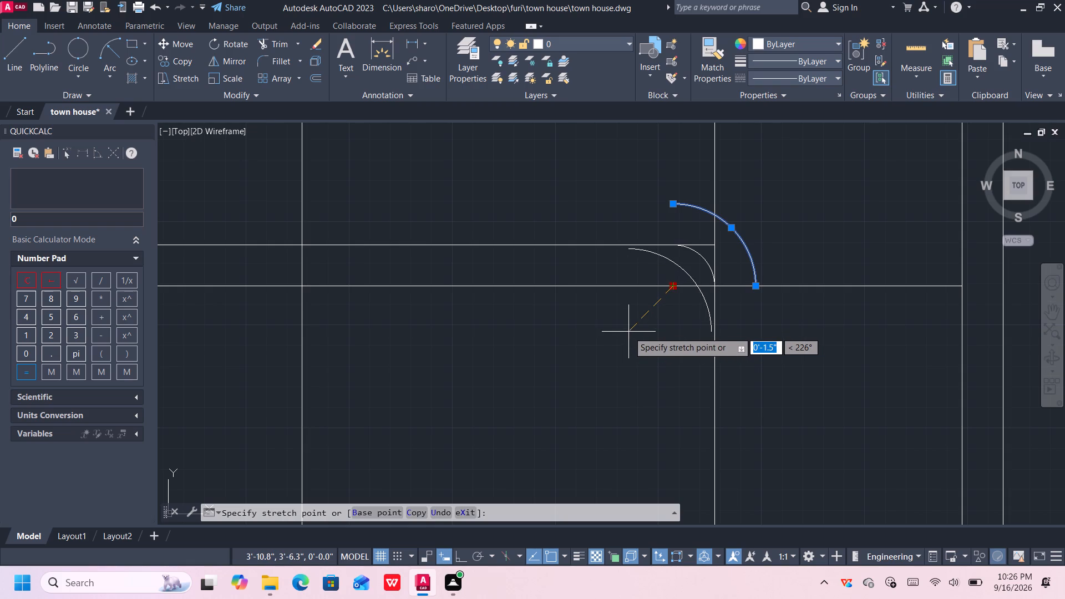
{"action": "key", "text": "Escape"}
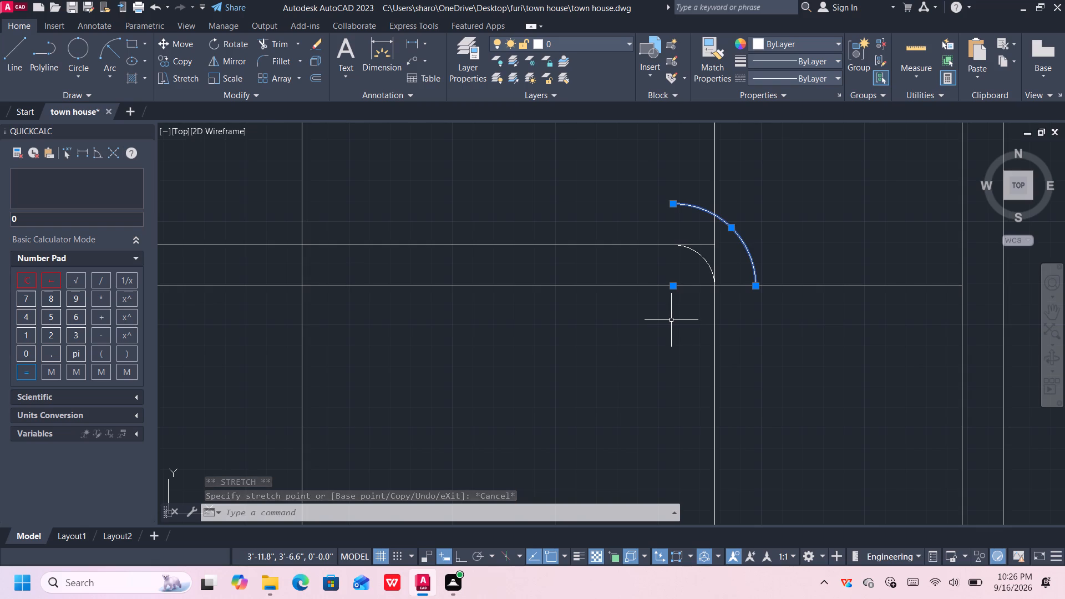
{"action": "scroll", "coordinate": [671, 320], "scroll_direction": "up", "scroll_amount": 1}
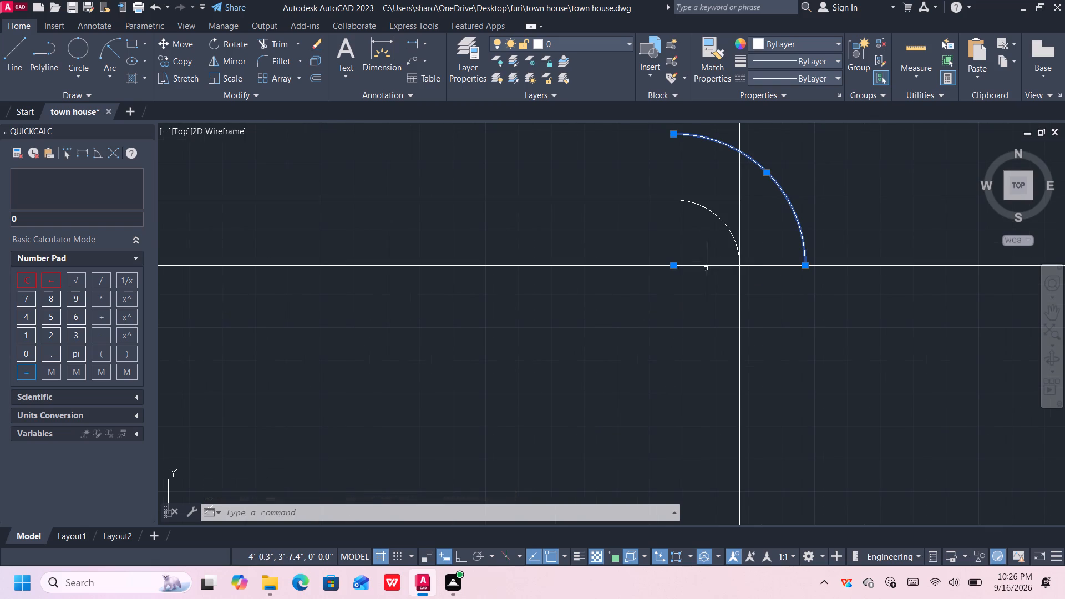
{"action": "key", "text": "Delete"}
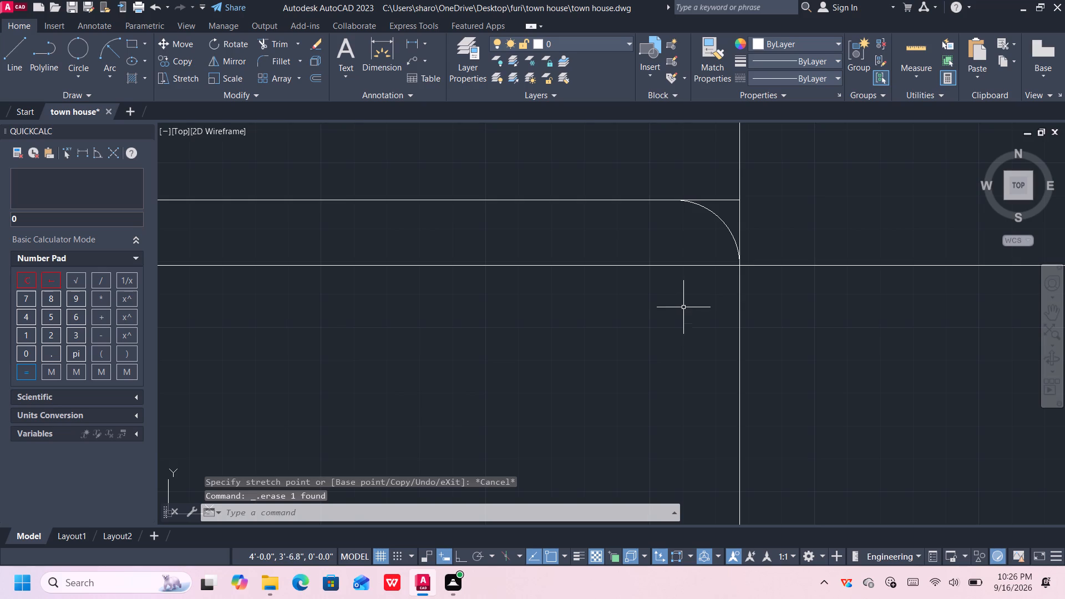
Move the short vertical line at the lower panel corner 1" inward by its midpoint, toward the arc's start.
{"action": "left_click", "coordinate": [738, 222]}
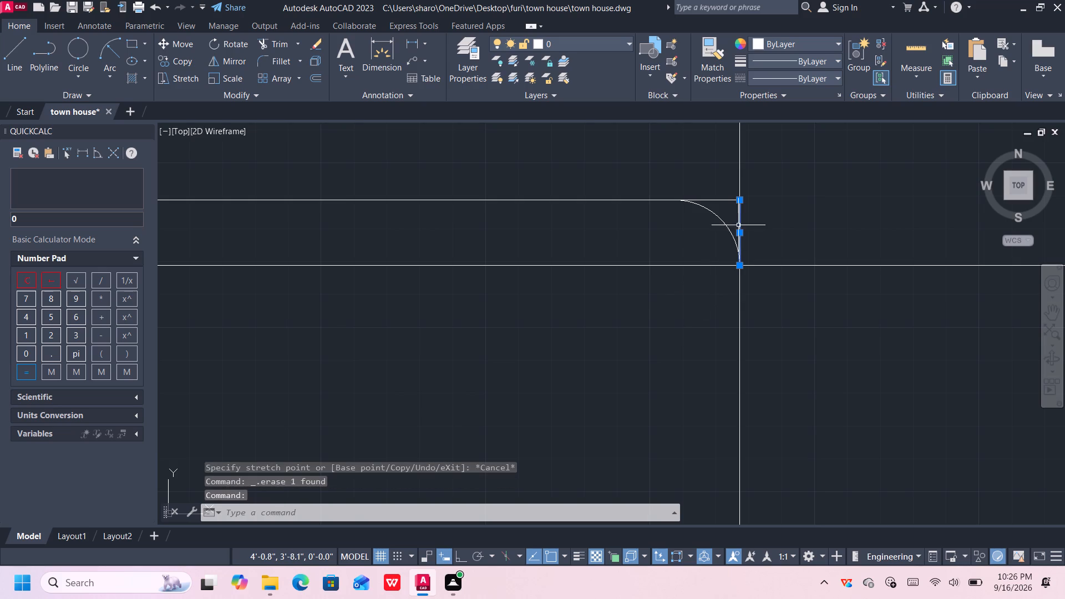
{"action": "left_click", "coordinate": [741, 232]}
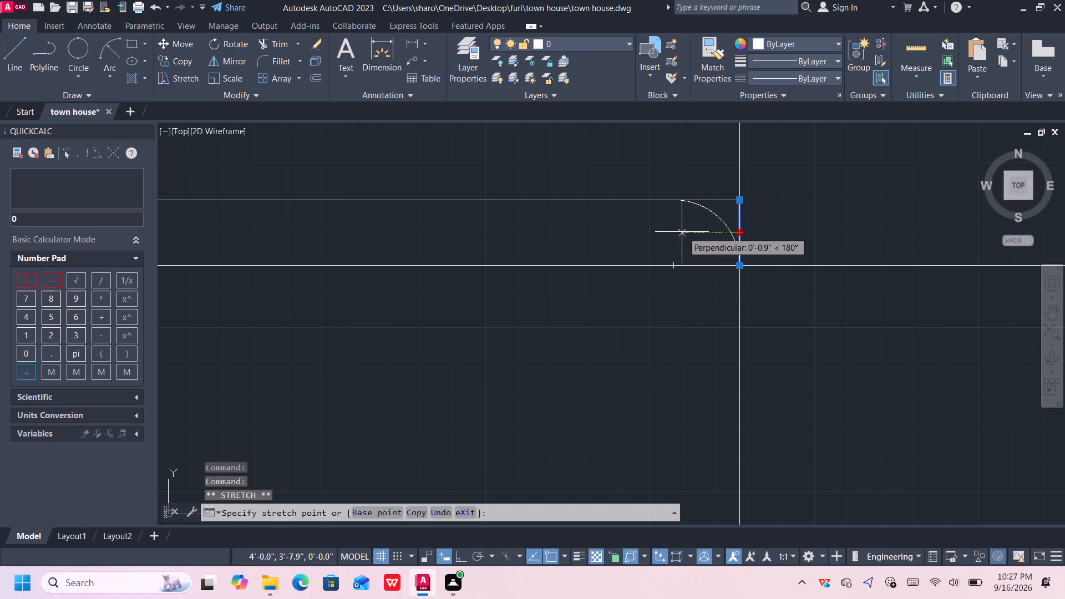
{"action": "key", "text": "1"}
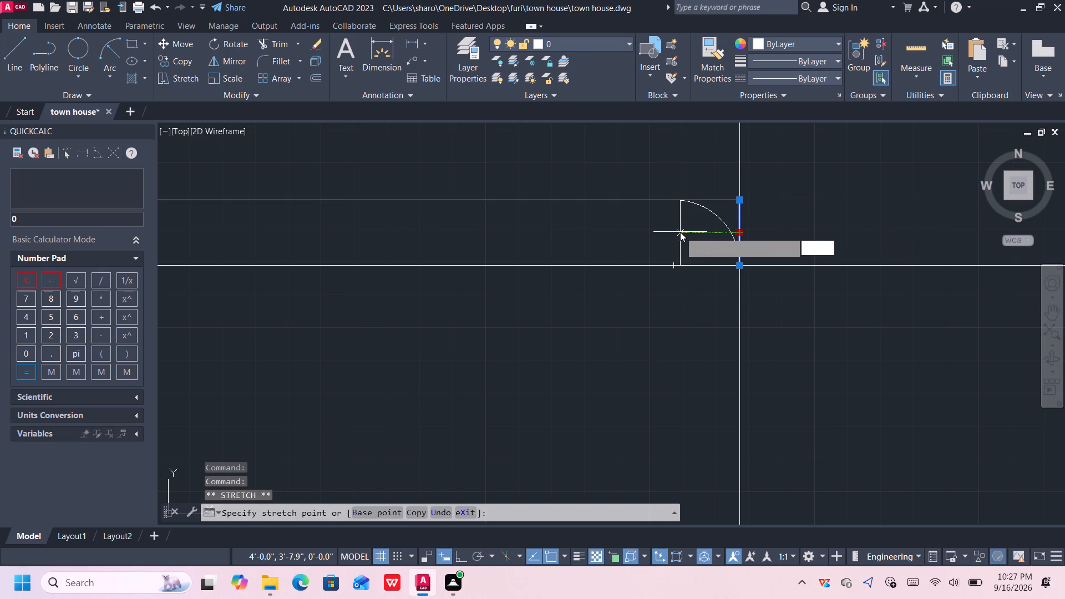
{"action": "key", "text": "shift+quotedbl"}
{"action": "key", "text": "Return"}
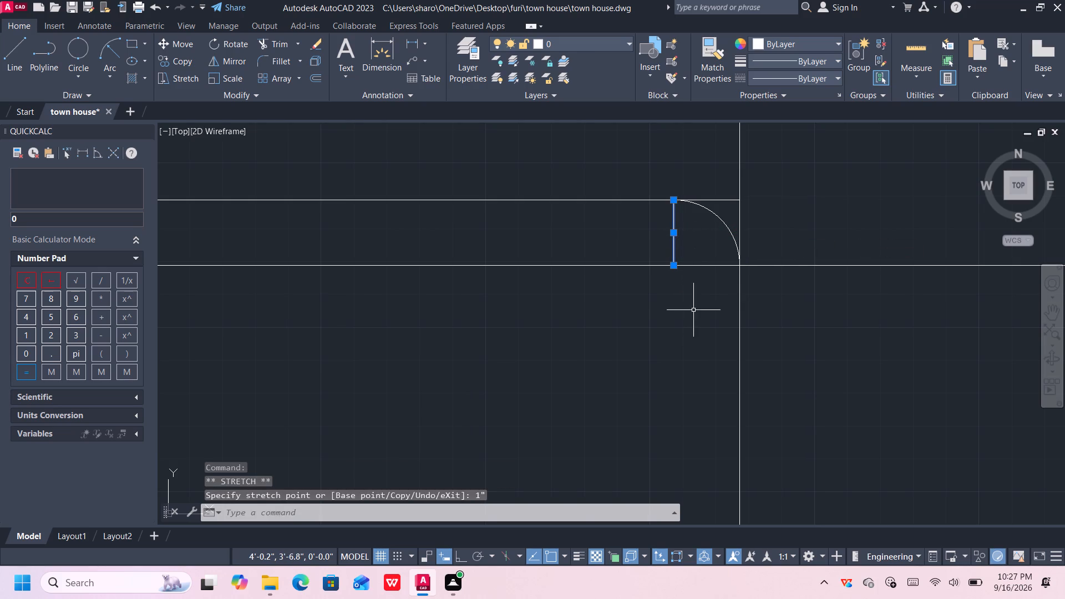
Stretch the moved line's lower end straight down to about 1" below the lower horizontal.
{"action": "middle_click_drag", "start_coordinate": [693, 309], "coordinate": [694, 286]}
{"action": "scroll", "coordinate": [693, 305], "scroll_direction": "up", "scroll_amount": 2}
{"action": "middle_click_drag", "start_coordinate": [706, 226], "coordinate": [711, 260]}
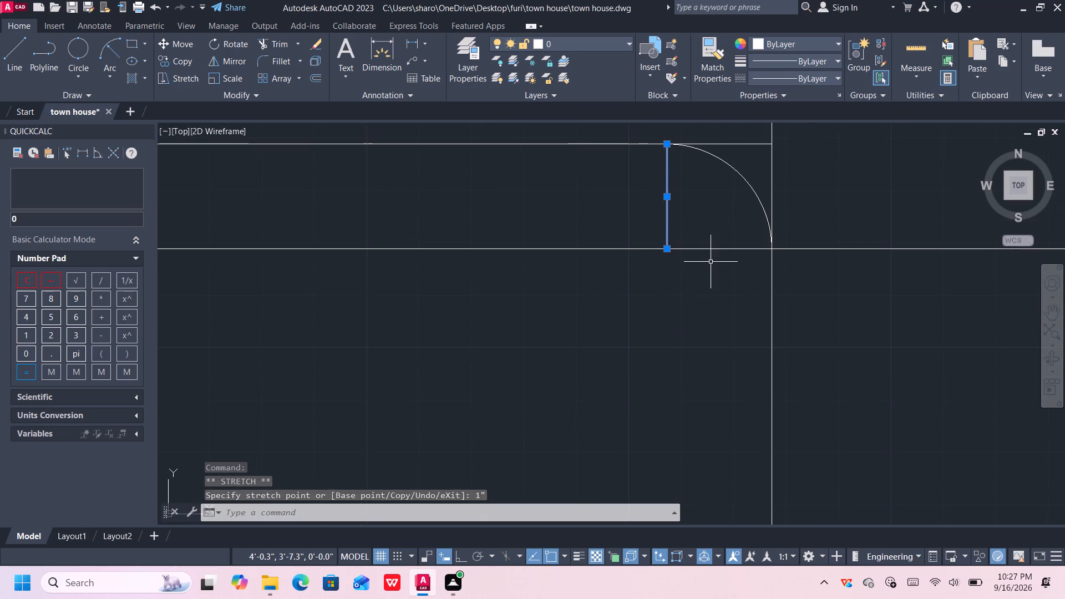
{"action": "scroll", "coordinate": [711, 262], "scroll_direction": "down", "scroll_amount": 1}
{"action": "left_click", "coordinate": [683, 256]}
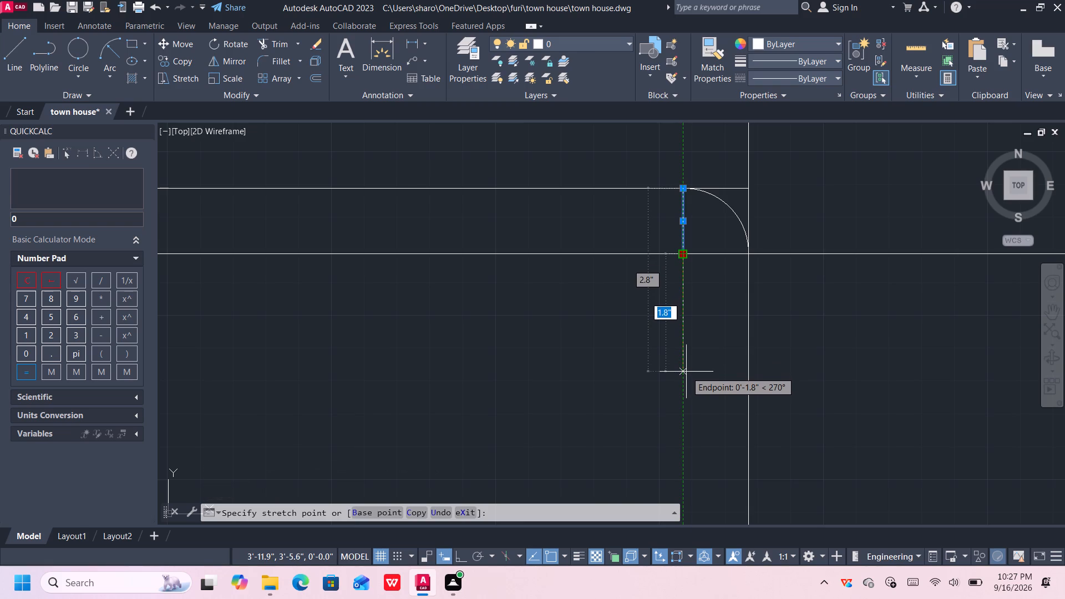
{"action": "left_click", "coordinate": [682, 319]}
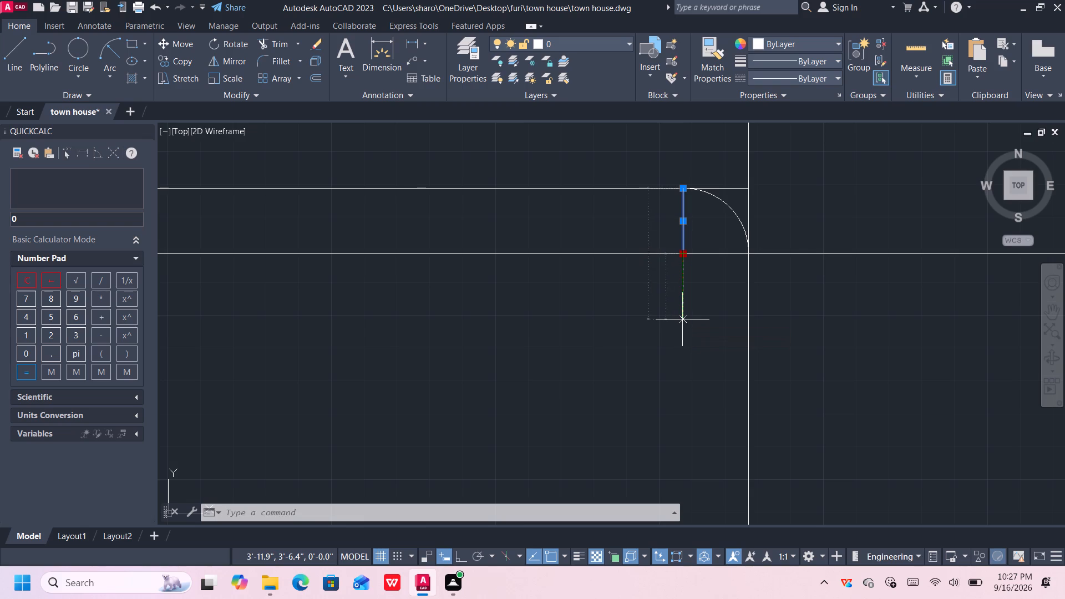
{"action": "key", "text": "Escape"}
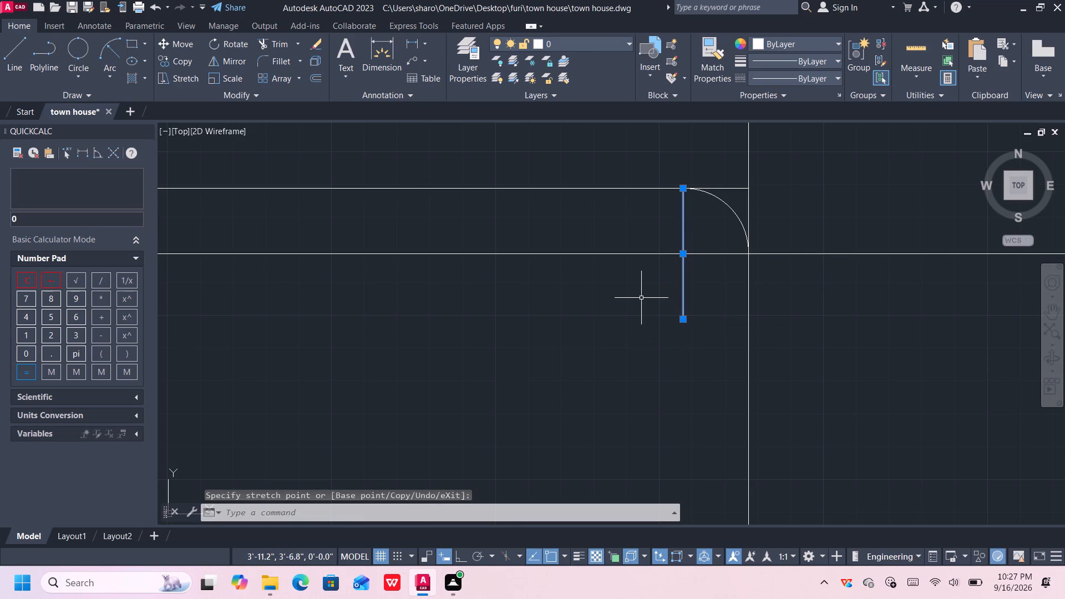
With Ortho on, draw a 1" line leftward along the lower horizontal from its crossing with the stretched vertical line.
{"action": "key", "text": "l"}
{"action": "key", "text": "Return"}
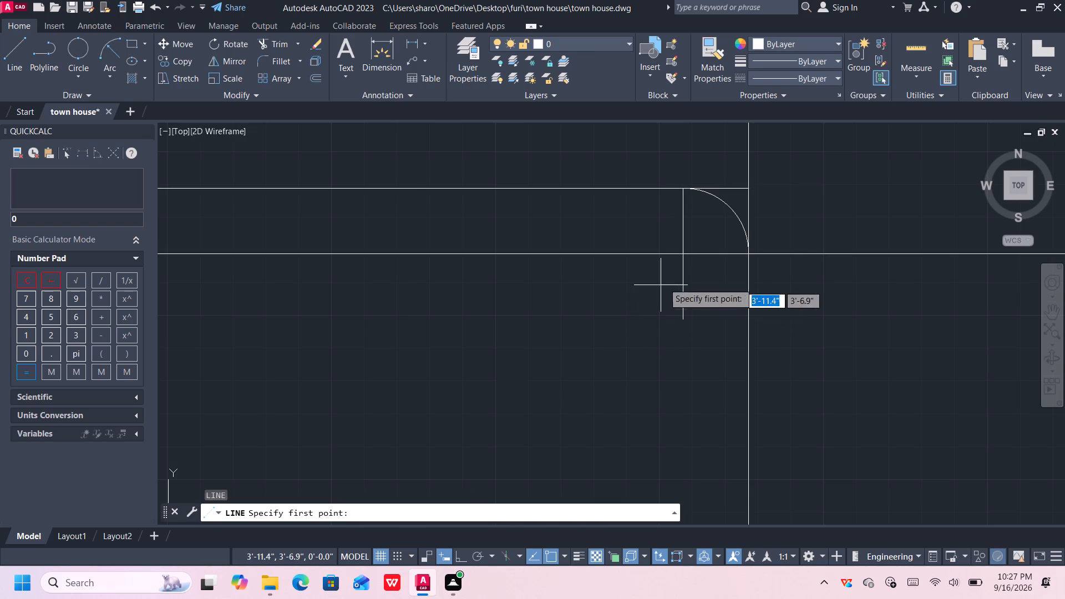
{"action": "left_click", "coordinate": [682, 254]}
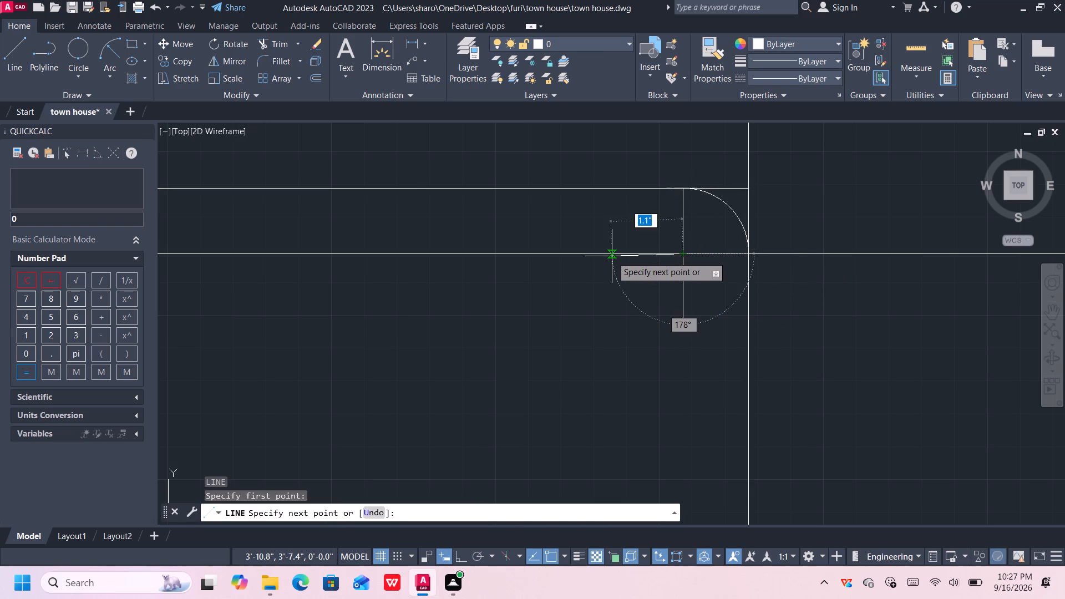
{"action": "left_click", "coordinate": [461, 556]}
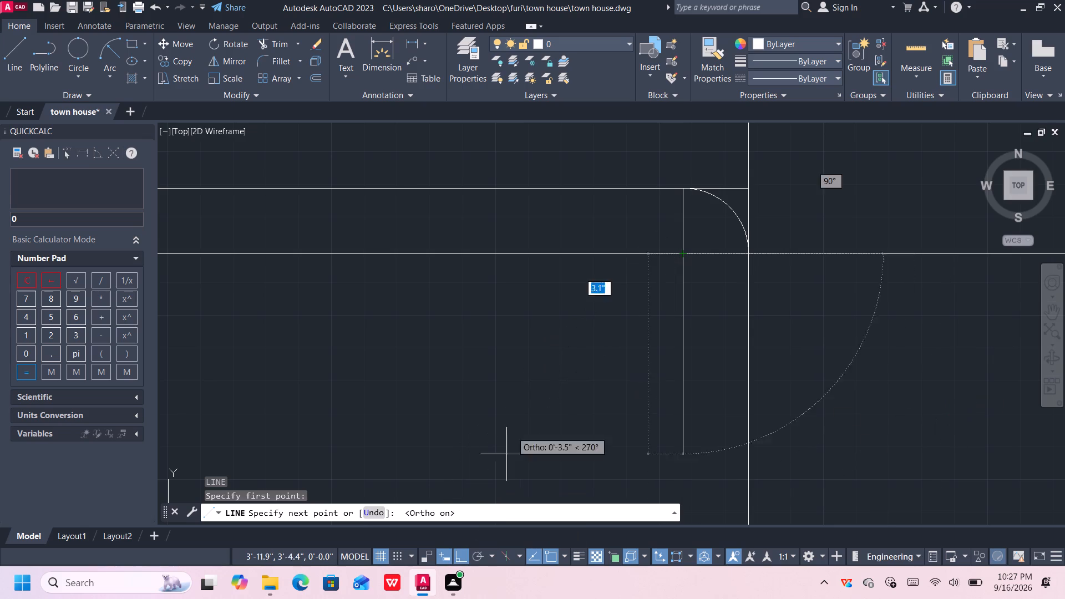
{"action": "key", "text": "1"}
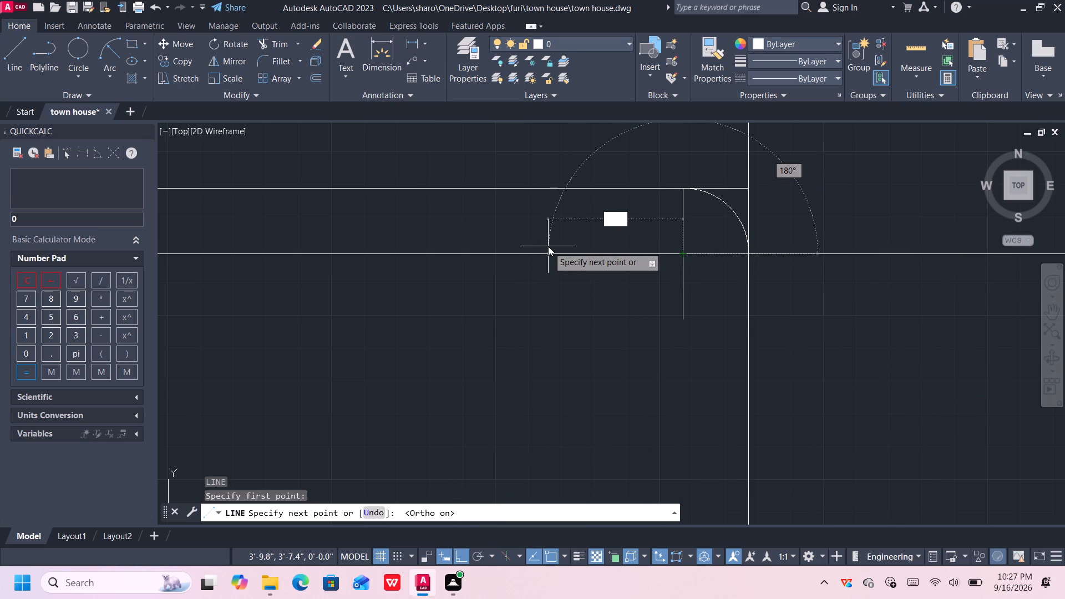
{"action": "key", "text": "shift+quotedbl"}
{"action": "key", "text": "Return"}
{"action": "key", "text": "Escape"}
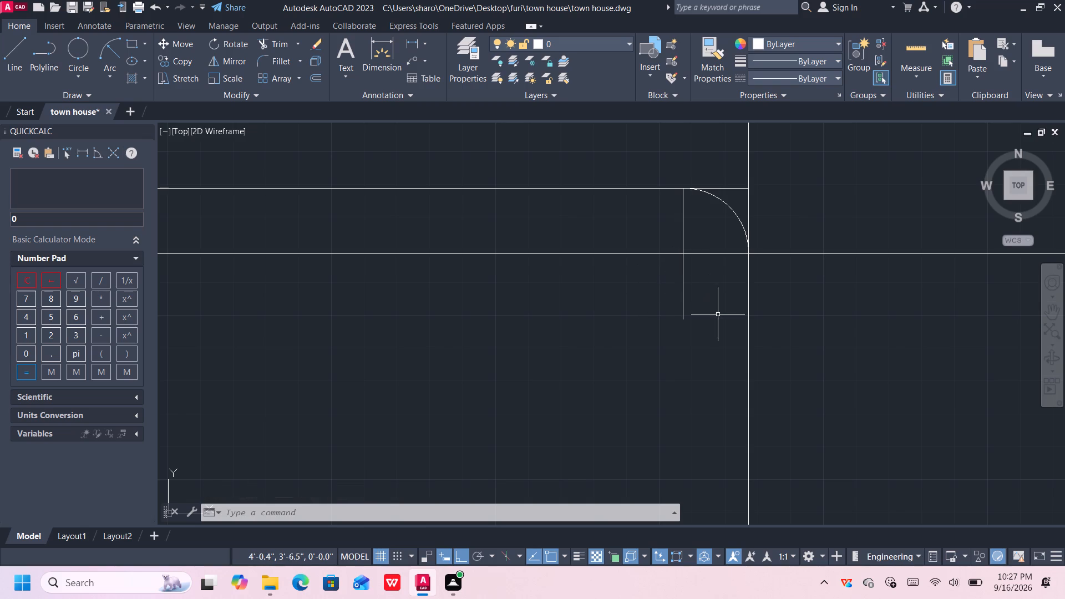
Draw a start-end-radius arc from the stretched line's lower end to the 1" line's free end, picking the radius at their crossing.
{"action": "left_click", "coordinate": [116, 49]}
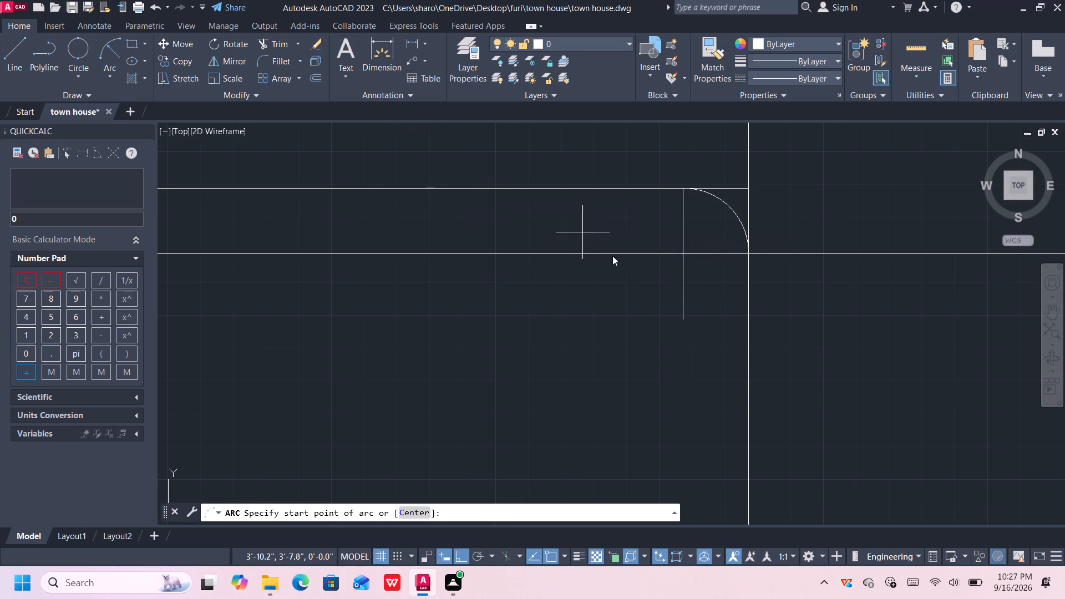
{"action": "left_click", "coordinate": [681, 316]}
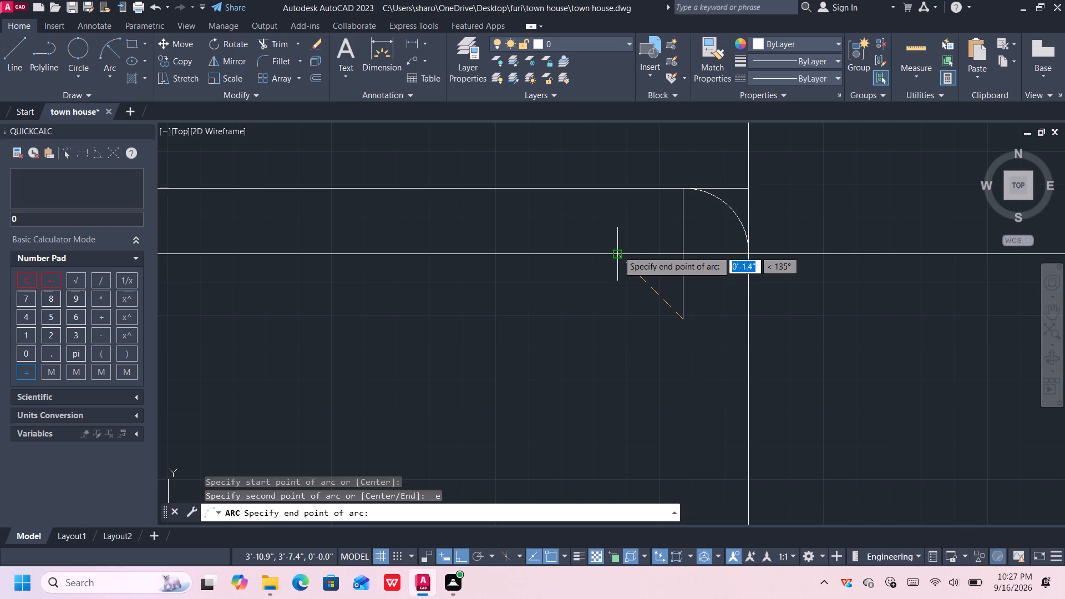
{"action": "left_click", "coordinate": [617, 252]}
{"action": "left_click", "coordinate": [683, 255]}
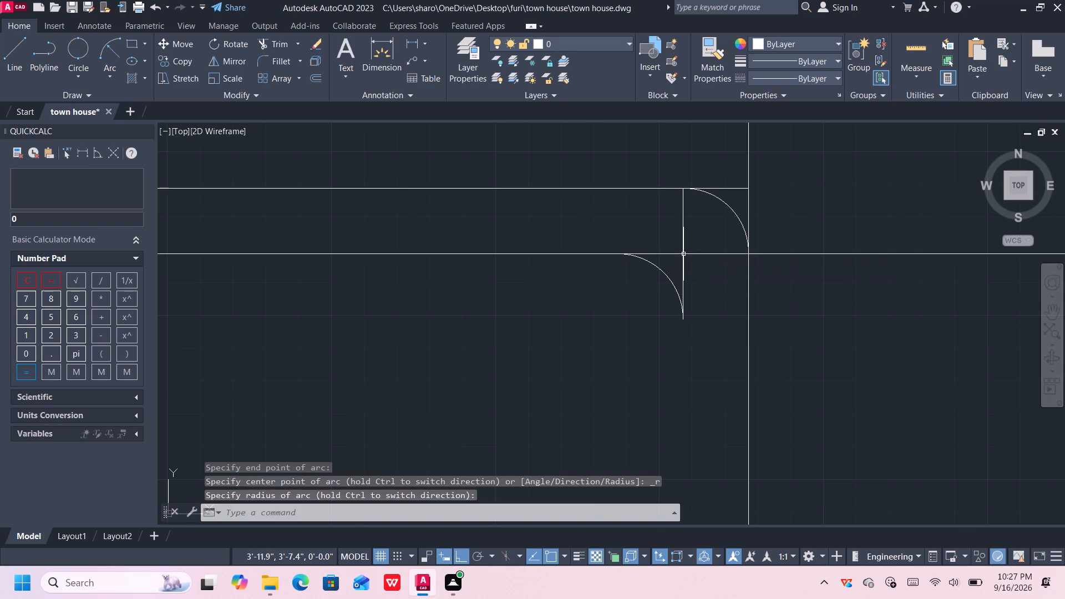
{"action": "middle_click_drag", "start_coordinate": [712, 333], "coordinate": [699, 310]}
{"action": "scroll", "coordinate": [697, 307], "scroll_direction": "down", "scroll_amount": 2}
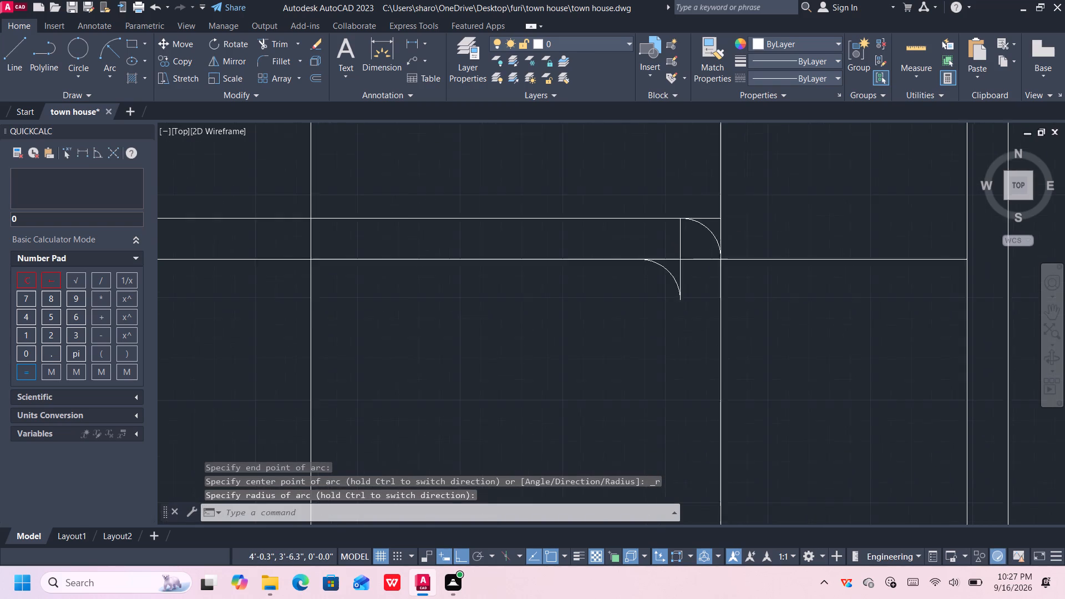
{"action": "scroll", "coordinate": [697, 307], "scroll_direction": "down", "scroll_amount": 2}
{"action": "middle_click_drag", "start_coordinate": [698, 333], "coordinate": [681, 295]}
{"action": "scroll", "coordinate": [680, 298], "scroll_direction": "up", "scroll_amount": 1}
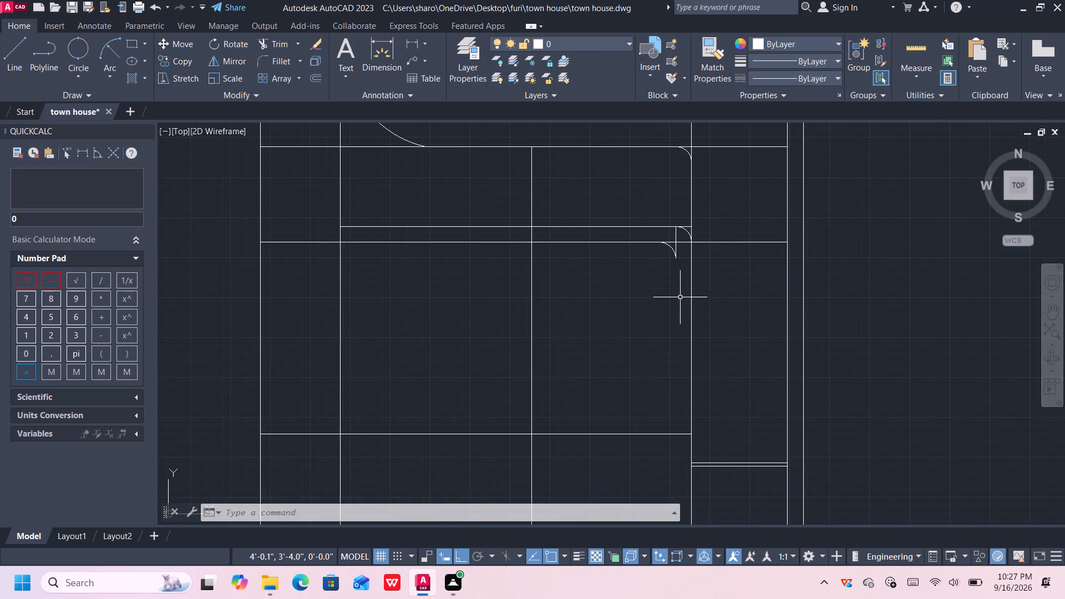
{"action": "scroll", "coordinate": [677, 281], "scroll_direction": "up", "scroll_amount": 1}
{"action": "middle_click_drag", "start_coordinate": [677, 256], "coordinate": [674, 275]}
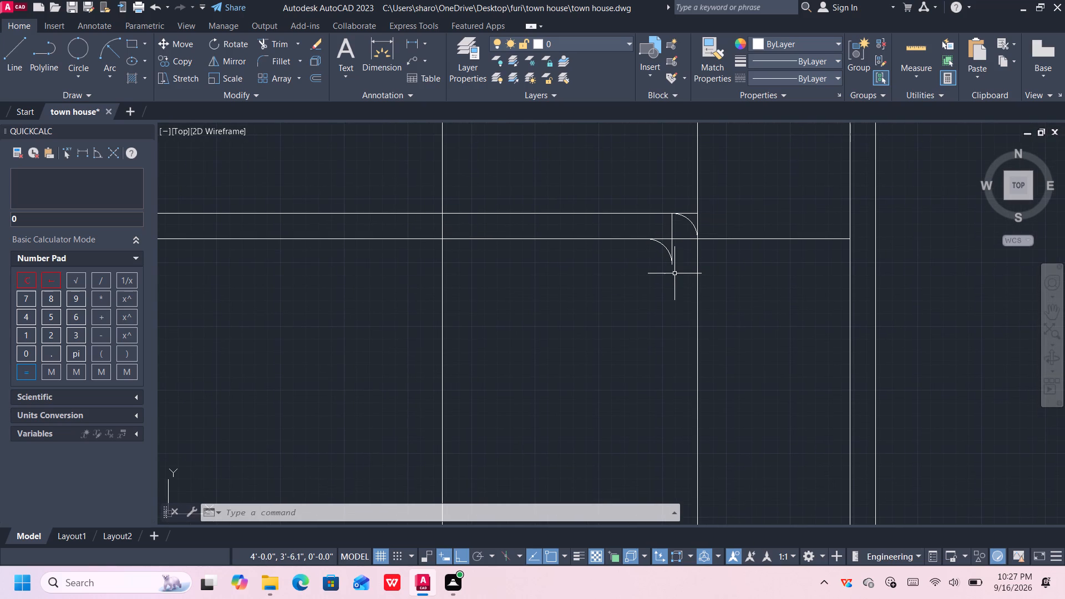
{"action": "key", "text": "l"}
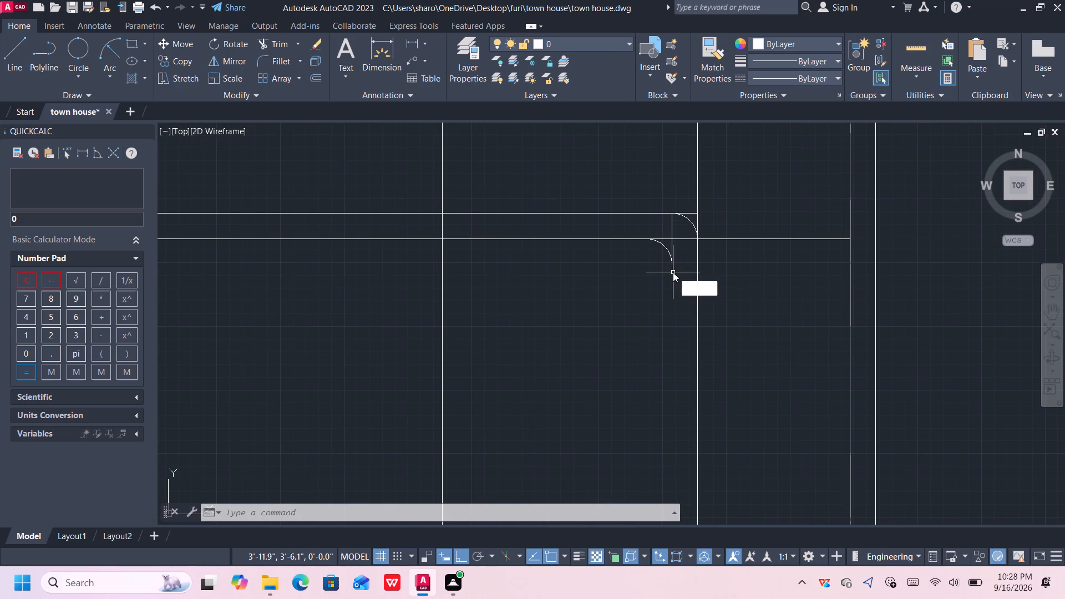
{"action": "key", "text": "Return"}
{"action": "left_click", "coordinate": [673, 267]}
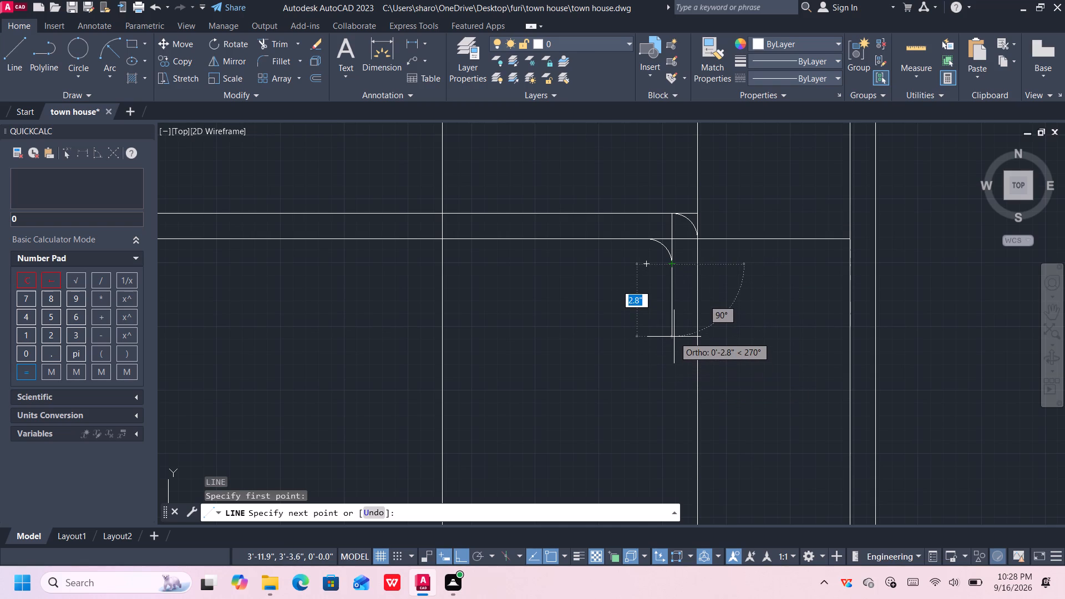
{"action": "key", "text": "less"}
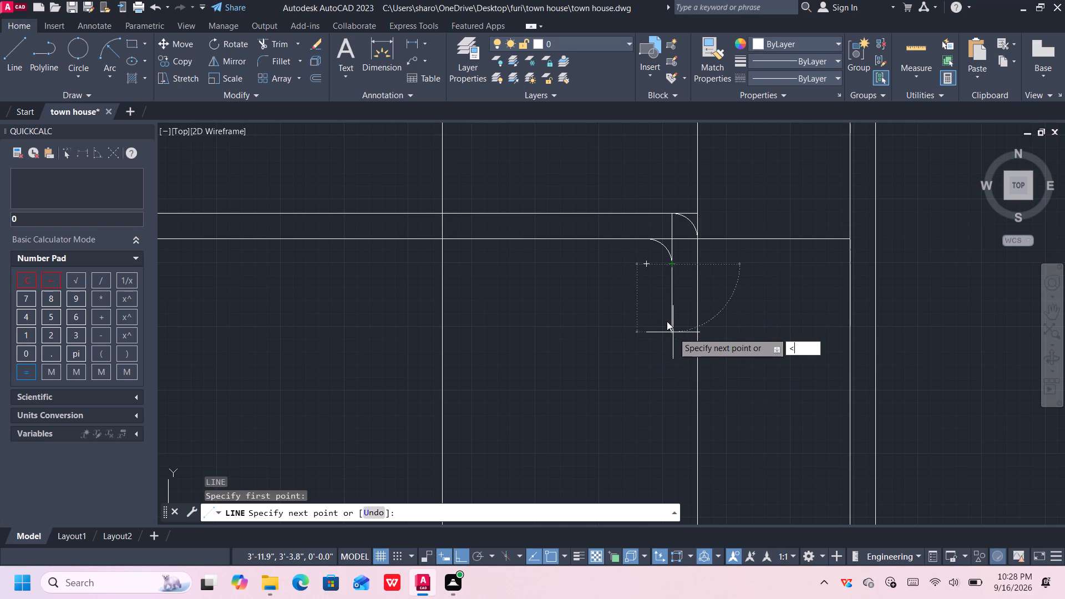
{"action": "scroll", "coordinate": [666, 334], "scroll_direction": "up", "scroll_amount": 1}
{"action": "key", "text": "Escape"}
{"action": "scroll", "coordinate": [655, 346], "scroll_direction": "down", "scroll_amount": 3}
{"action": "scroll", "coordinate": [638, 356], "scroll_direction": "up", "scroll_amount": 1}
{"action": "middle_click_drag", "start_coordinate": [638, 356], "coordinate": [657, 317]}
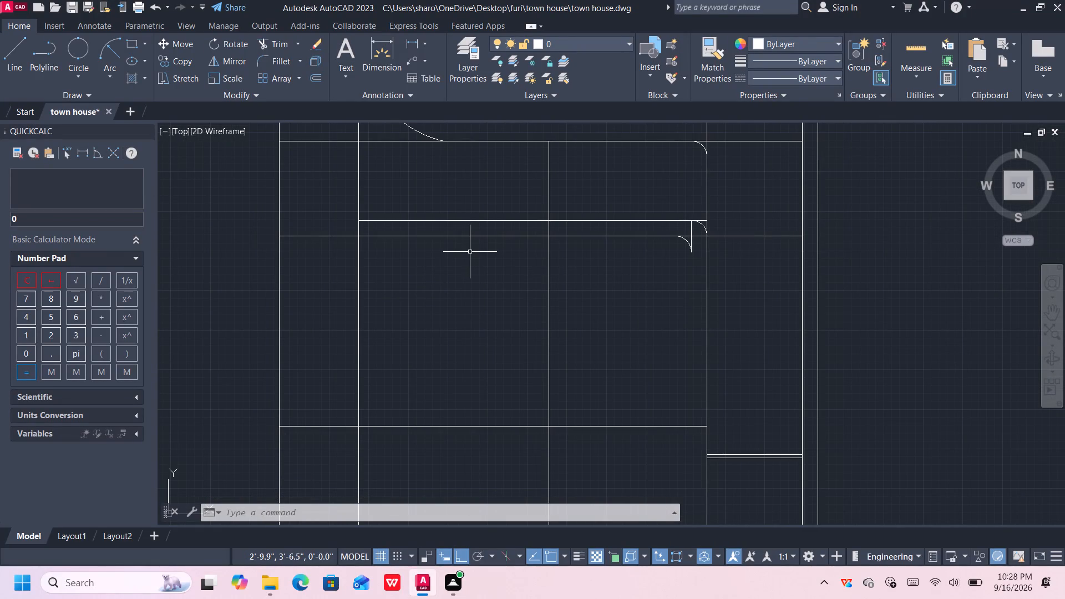
Draw a two-point circle about 12" in diameter on the central vertical, between the lower panel's horizontal and the next horizontal below.
{"action": "scroll", "coordinate": [470, 252], "scroll_direction": "down", "scroll_amount": 1}
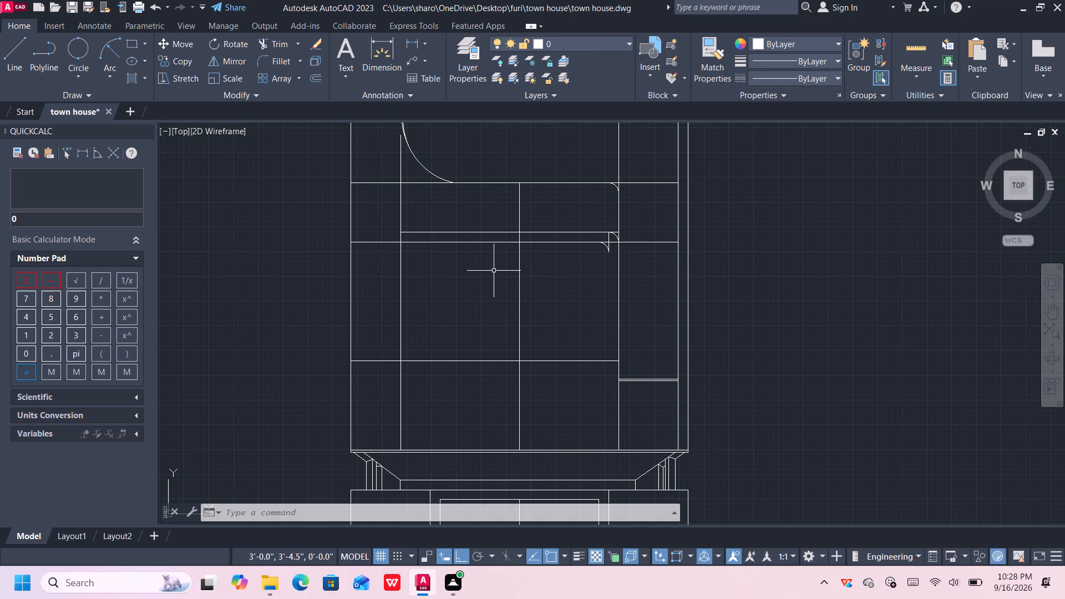
{"action": "scroll", "coordinate": [528, 260], "scroll_direction": "down", "scroll_amount": 1}
{"action": "middle_click_drag", "start_coordinate": [528, 260], "coordinate": [534, 272]}
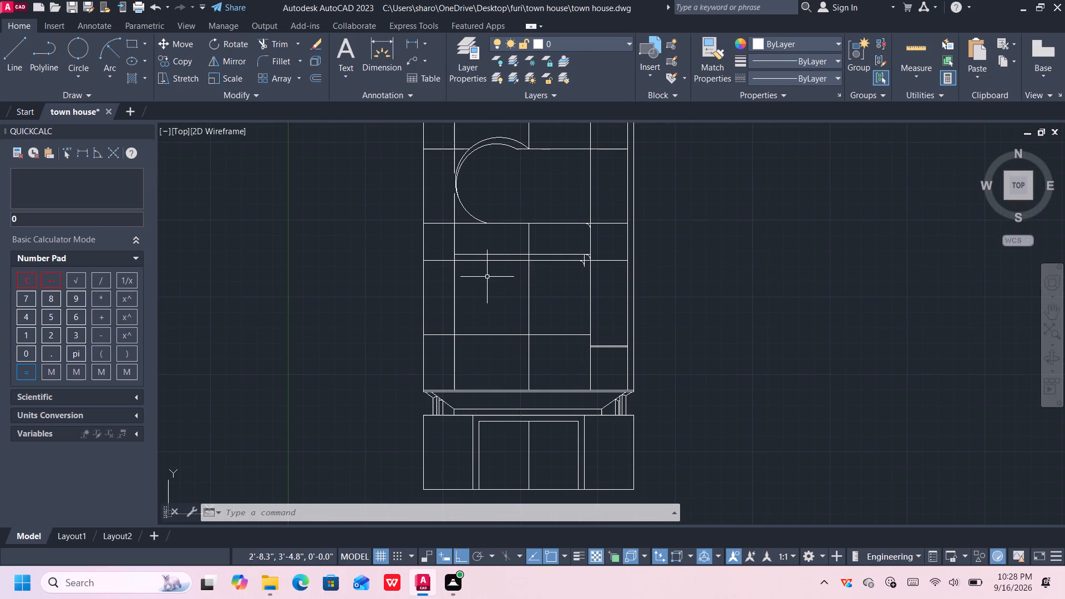
{"action": "scroll", "coordinate": [487, 276], "scroll_direction": "up", "scroll_amount": 1}
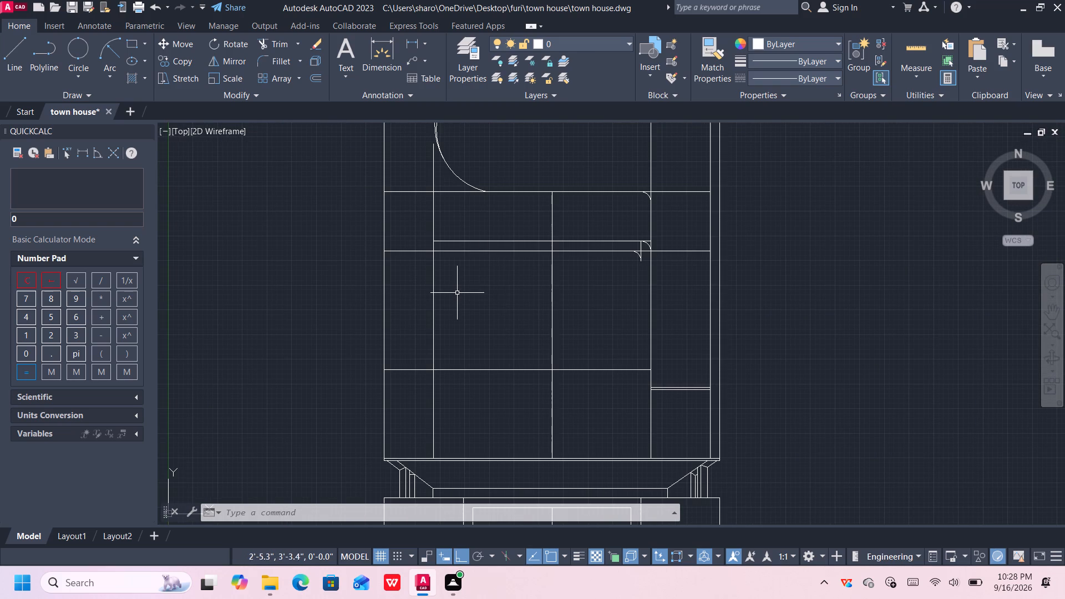
{"action": "key", "text": "c"}
{"action": "key", "text": "i"}
{"action": "key", "text": "Return"}
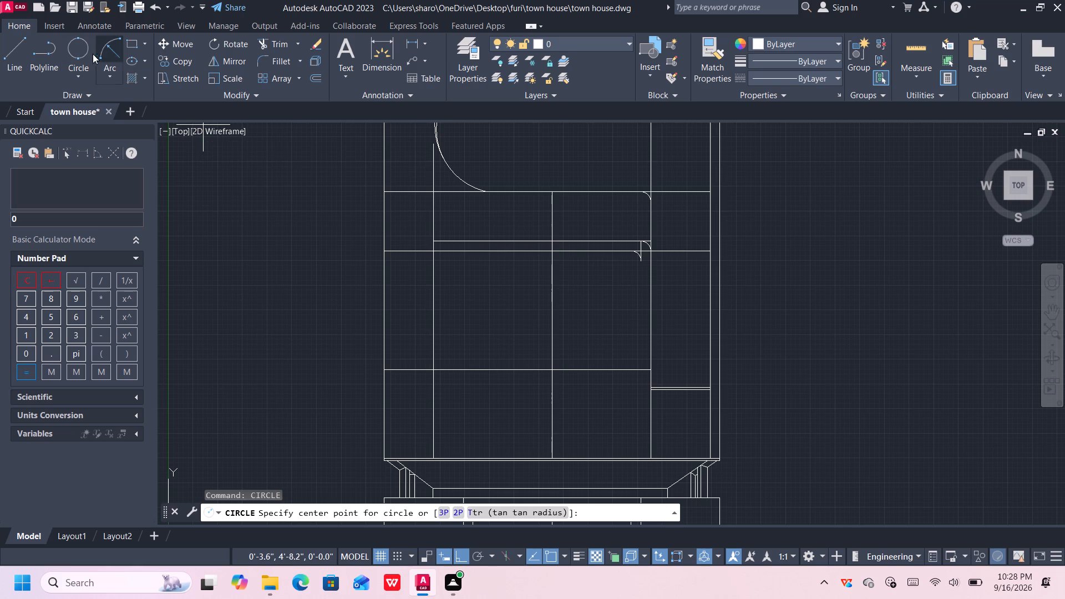
{"action": "left_click", "coordinate": [77, 45]}
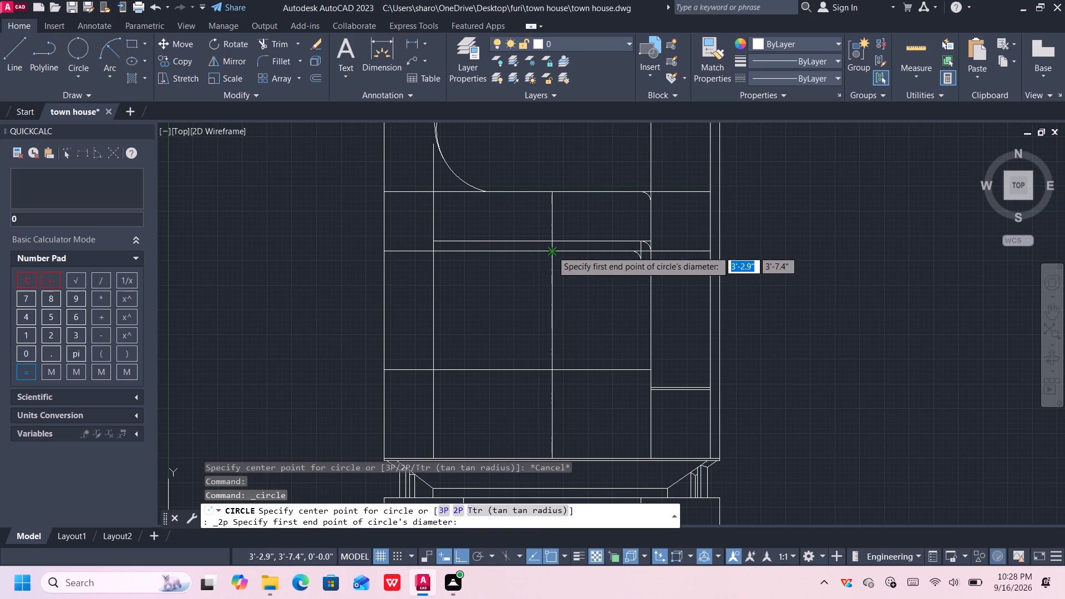
{"action": "left_click", "coordinate": [552, 251]}
{"action": "left_click", "coordinate": [554, 370]}
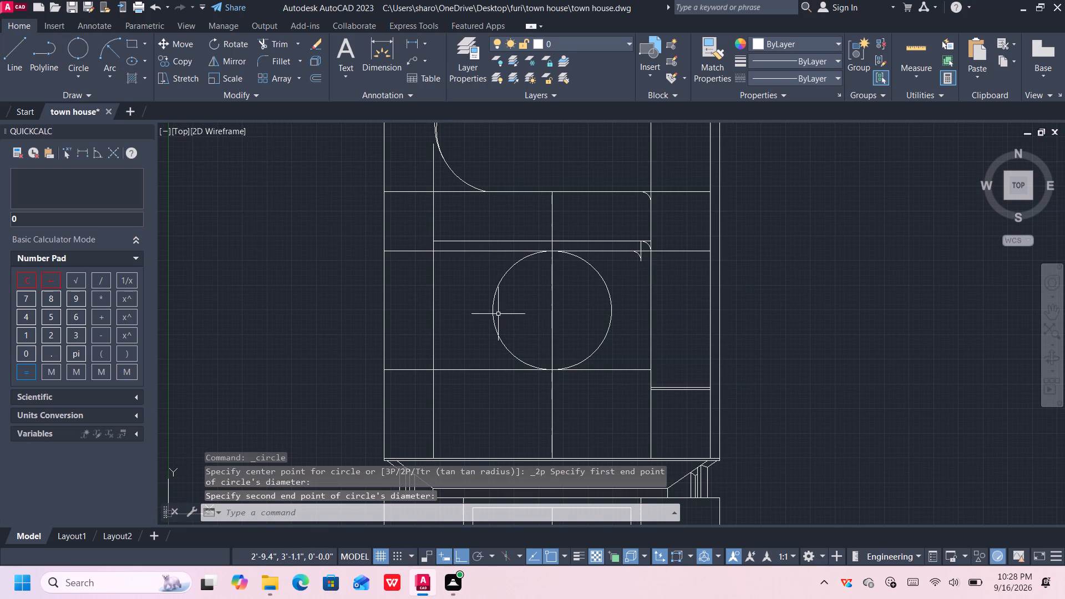
Move the circle 6" leftward by its center, onto its original left quadrant point.
{"action": "left_click", "coordinate": [493, 312]}
{"action": "left_click", "coordinate": [550, 309]}
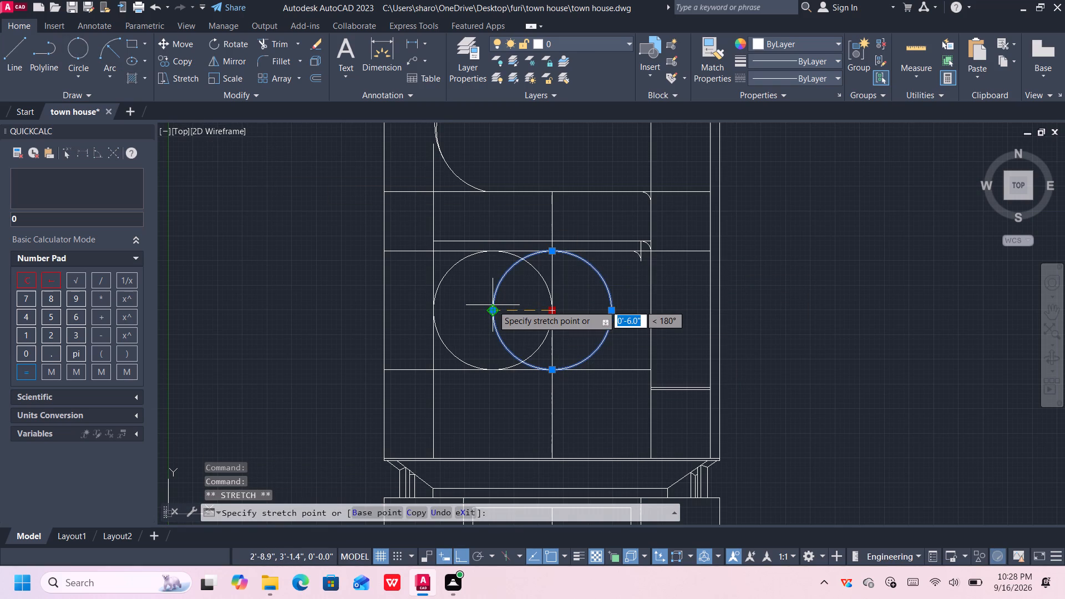
{"action": "left_click", "coordinate": [493, 305]}
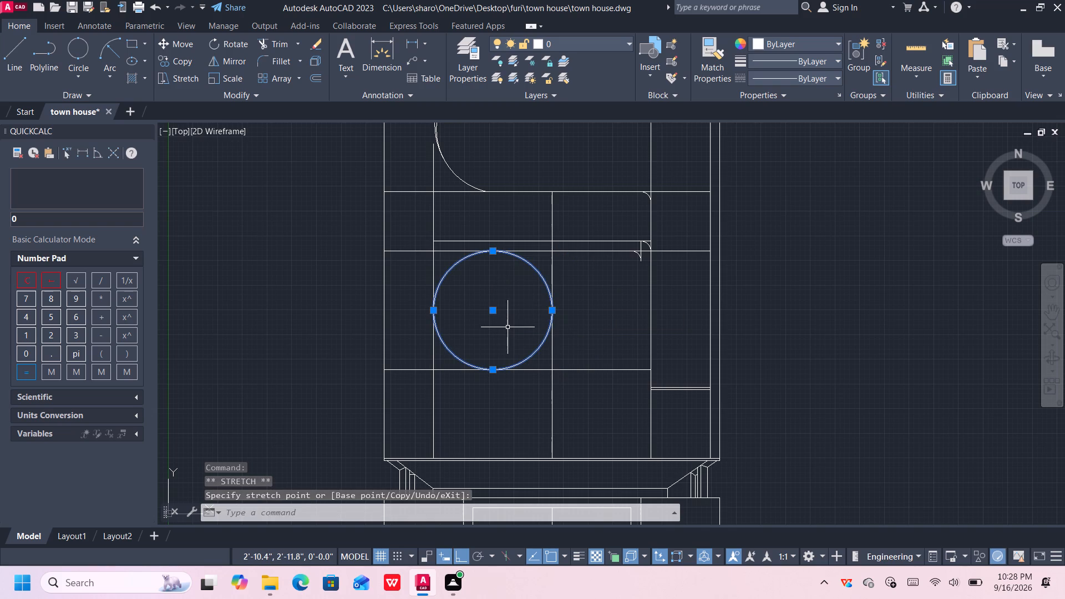
Enlarge the circle to about 7" radius by stretching its top quadrant up to the upper of the two closely spaced horizontals.
{"action": "left_click", "coordinate": [493, 250]}
{"action": "left_click", "coordinate": [493, 244]}
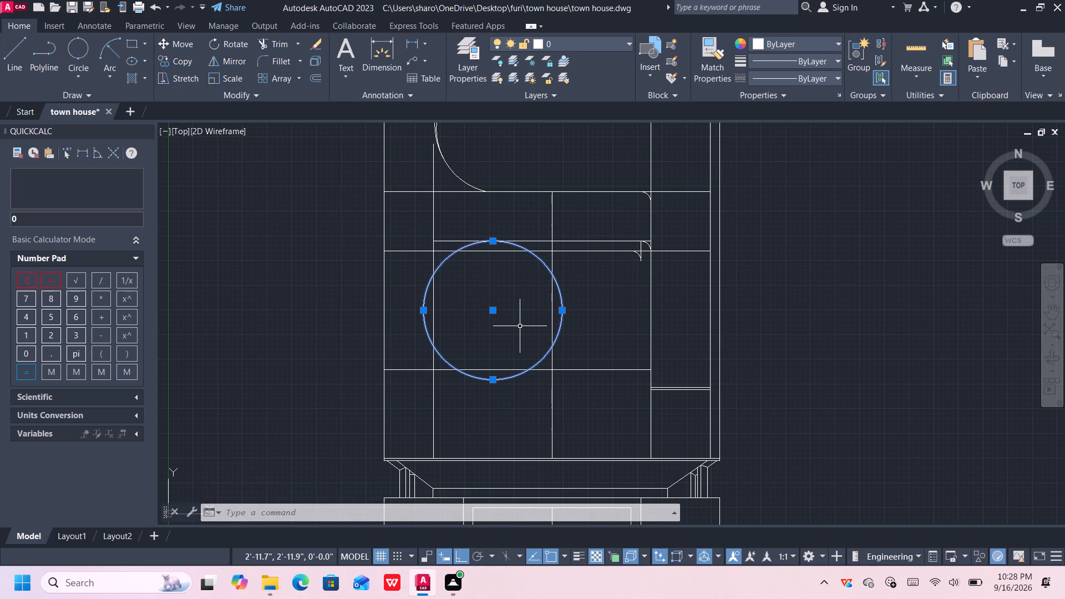
With Ortho on, move the enlarged circle about 1" rightward so its left edge sits just inside the panel's left vertical.
{"action": "scroll", "coordinate": [492, 306], "scroll_direction": "down", "scroll_amount": 1}
{"action": "left_click", "coordinate": [491, 308]}
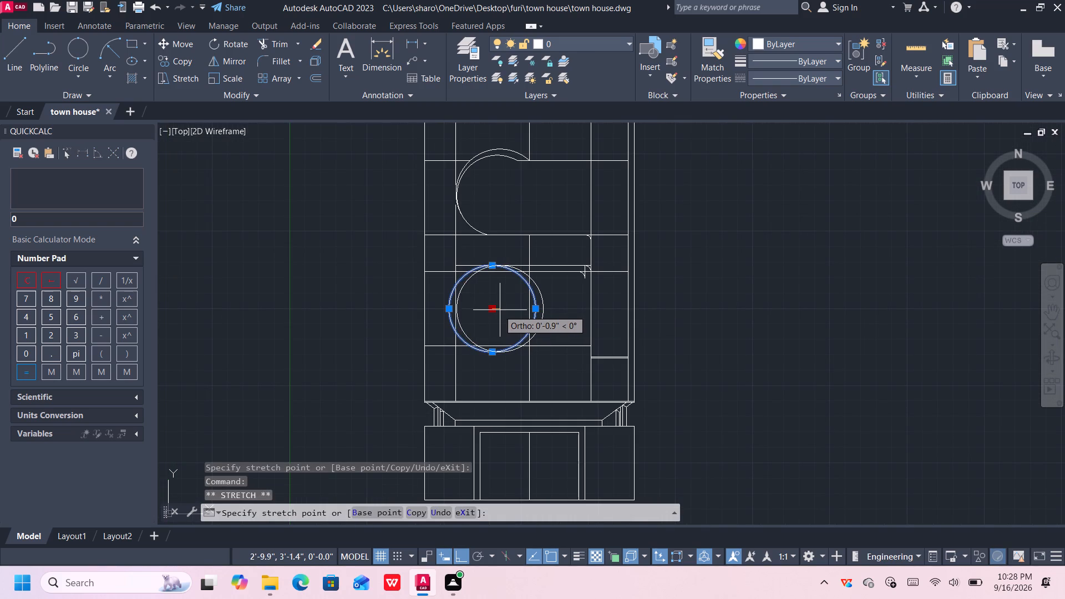
{"action": "left_click", "coordinate": [499, 310]}
{"action": "scroll", "coordinate": [500, 306], "scroll_direction": "up", "scroll_amount": 2}
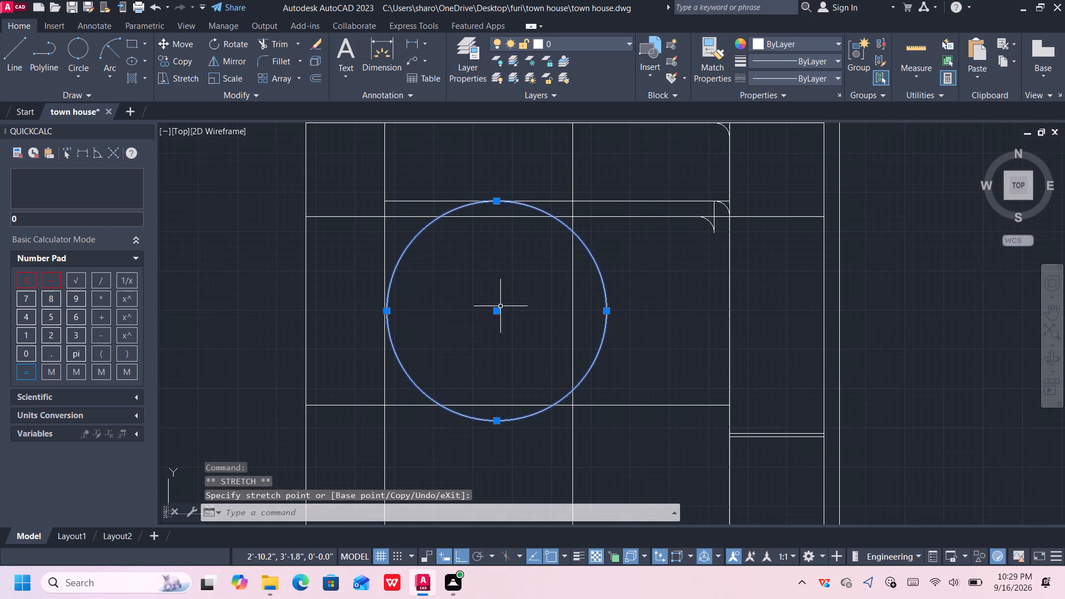
{"action": "middle_click_drag", "start_coordinate": [515, 286], "coordinate": [519, 315]}
{"action": "key", "text": "Escape"}
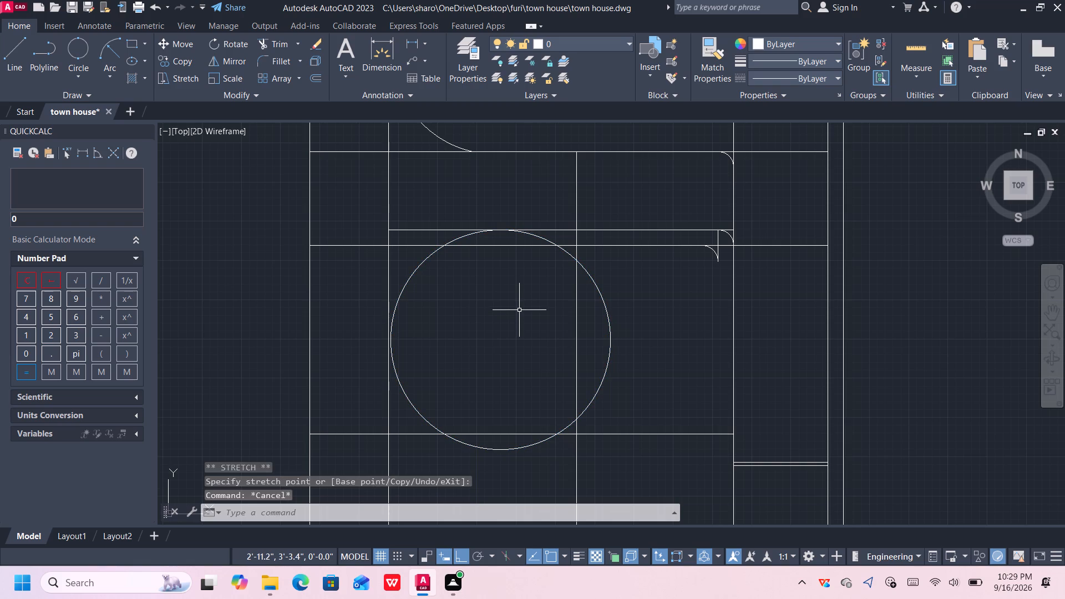
Offset the enlarged circle 1" inward.
{"action": "key", "text": "o"}
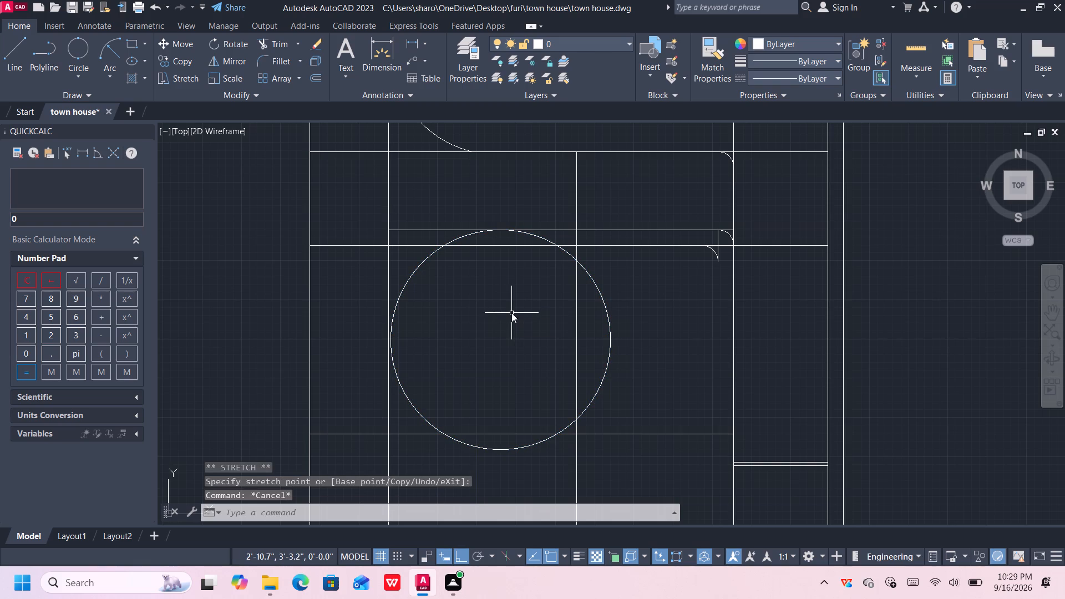
{"action": "key", "text": "Return"}
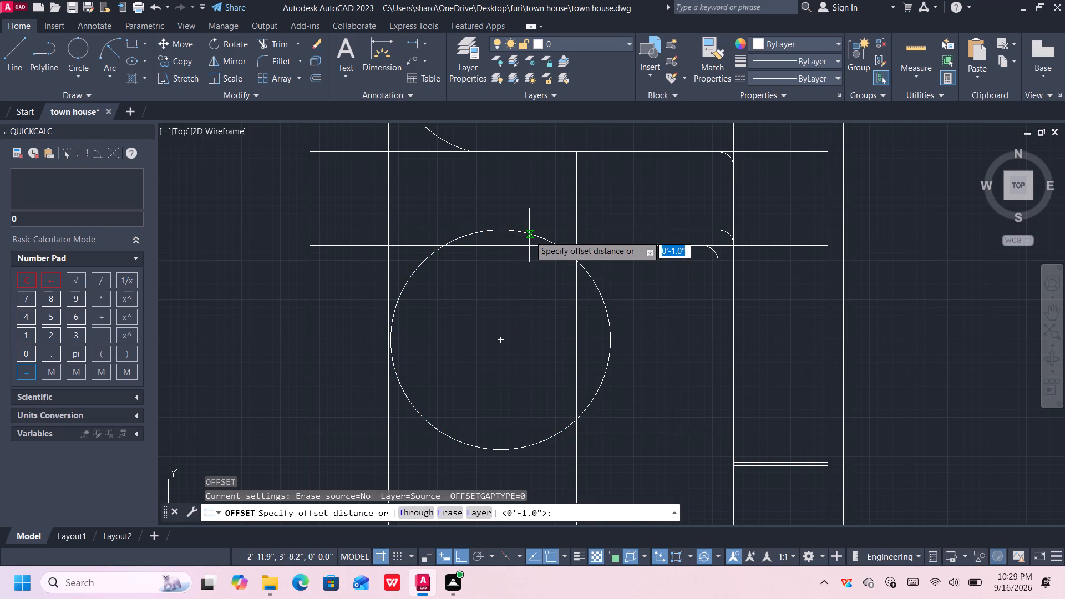
{"action": "left_click", "coordinate": [531, 236]}
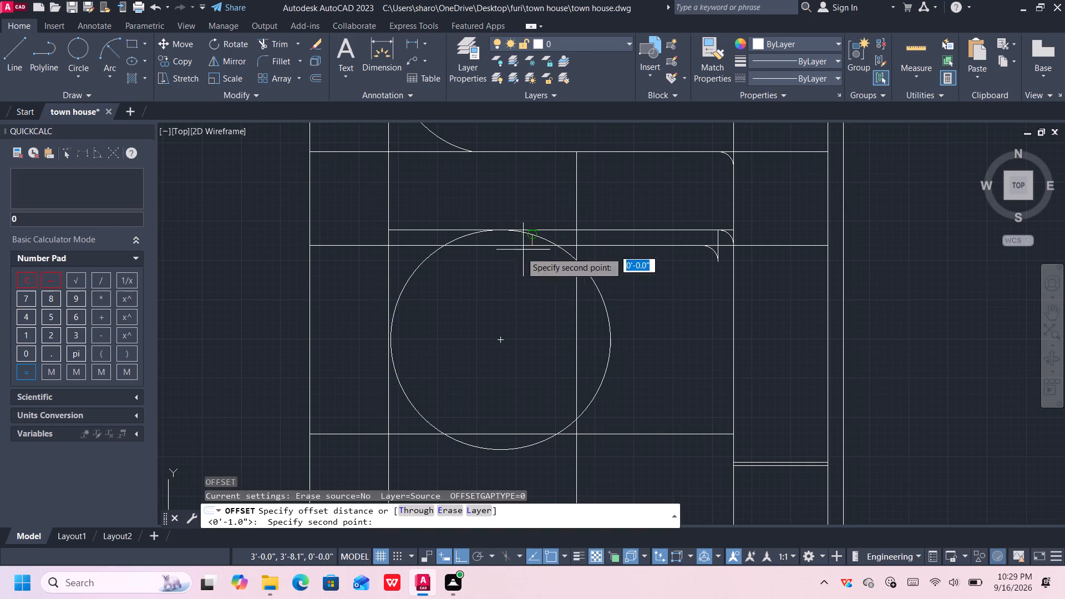
{"action": "key", "text": "1"}
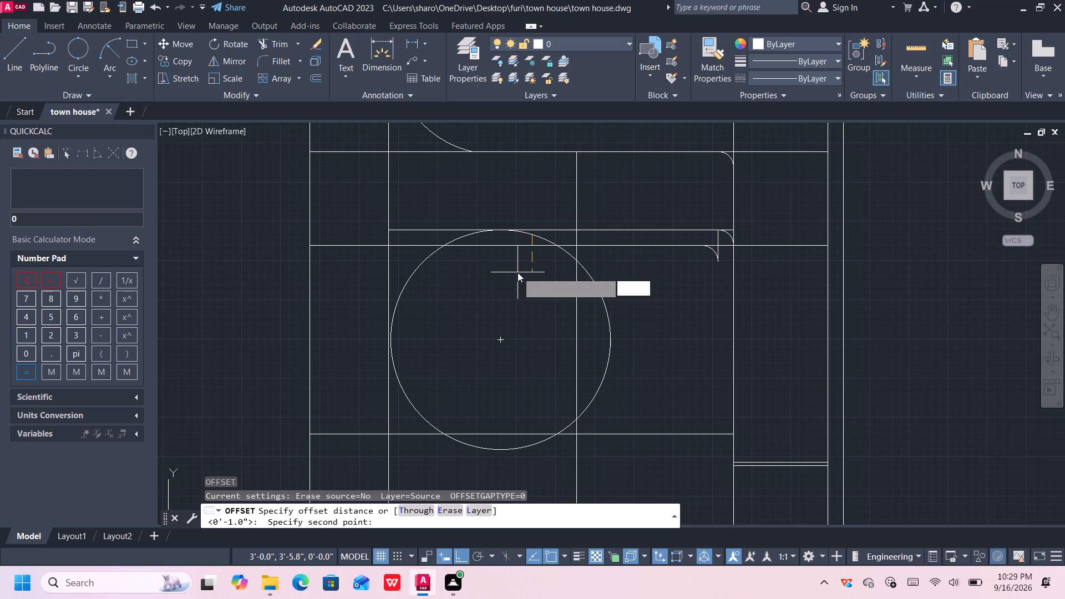
{"action": "key", "text": "shift+quotedbl"}
{"action": "key", "text": "Return"}
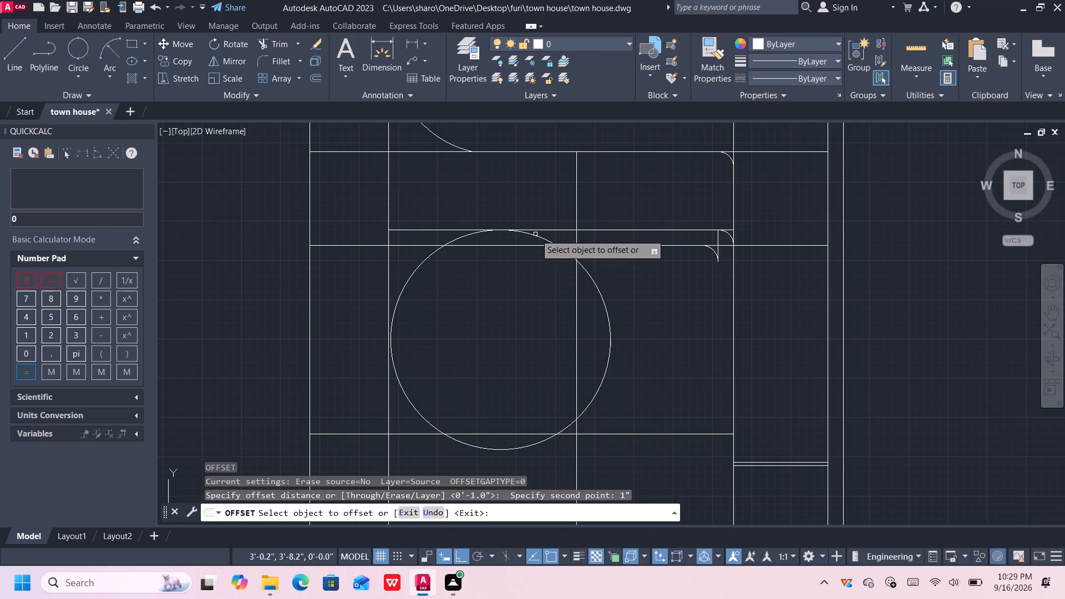
{"action": "left_click", "coordinate": [535, 236]}
{"action": "left_click", "coordinate": [525, 250]}
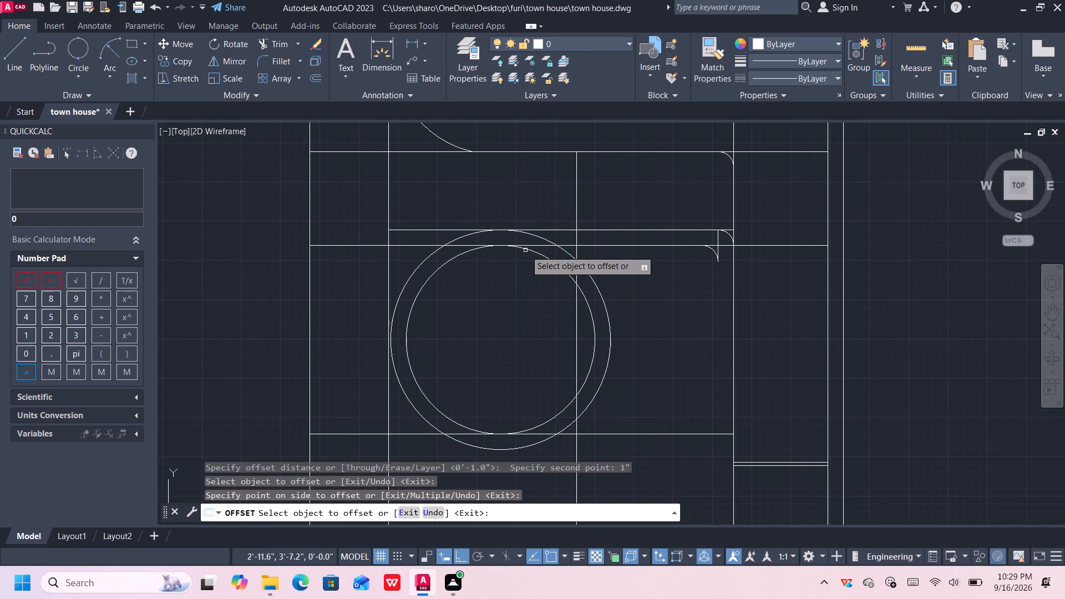
{"action": "key", "text": "Escape"}
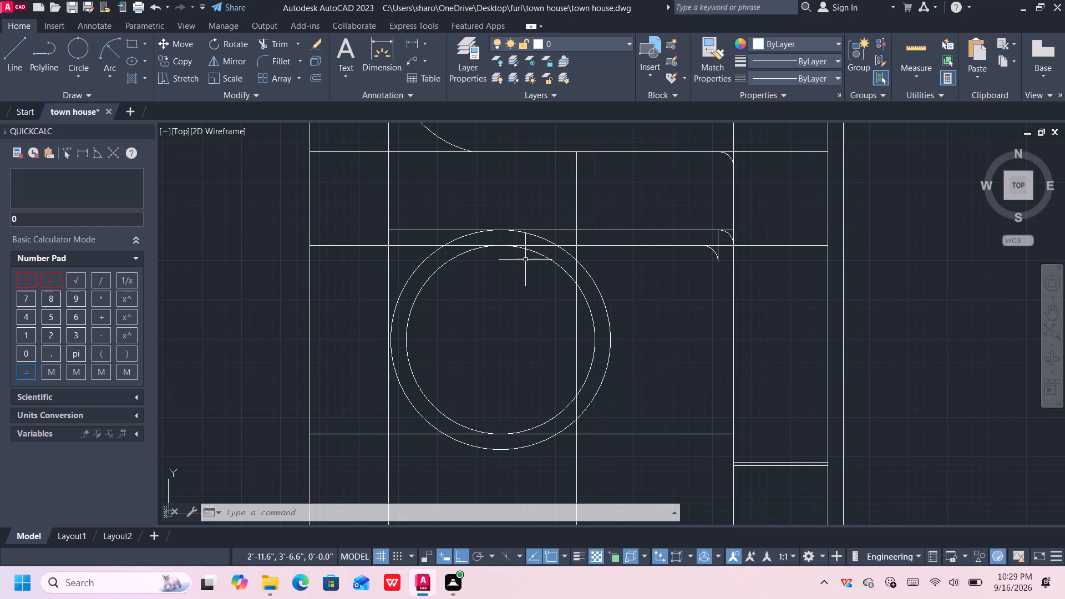
Trim both concentric circles from their top tangent points to the central vertical and away everything right of that vertical.
{"action": "middle_click_drag", "start_coordinate": [521, 281], "coordinate": [533, 327]}
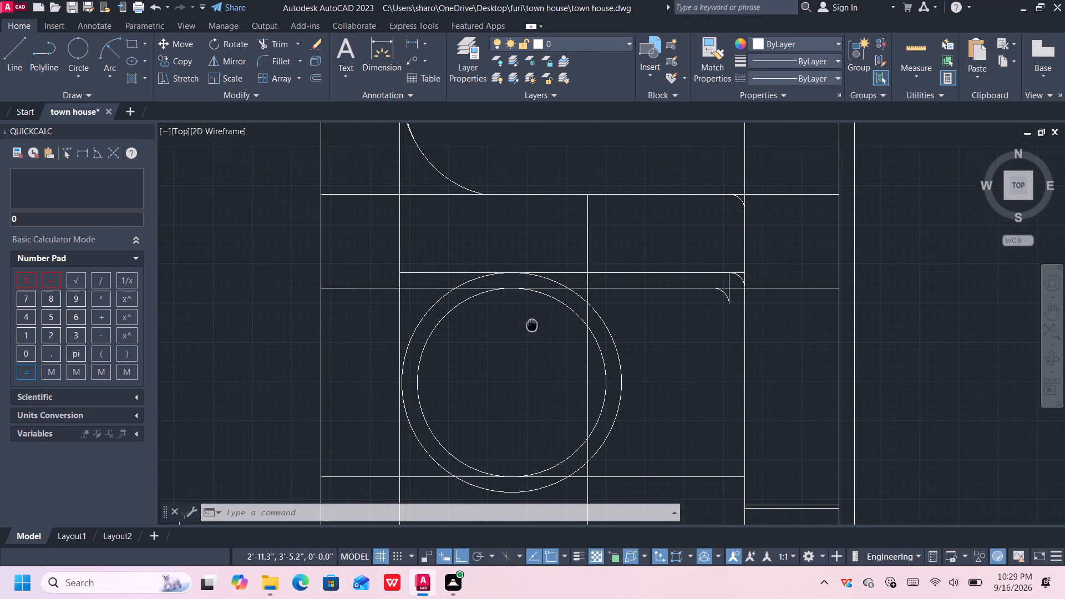
{"action": "middle_click_drag", "start_coordinate": [533, 327], "coordinate": [534, 330]}
{"action": "scroll", "coordinate": [520, 247], "scroll_direction": "down", "scroll_amount": 1}
{"action": "scroll", "coordinate": [522, 299], "scroll_direction": "up", "scroll_amount": 1}
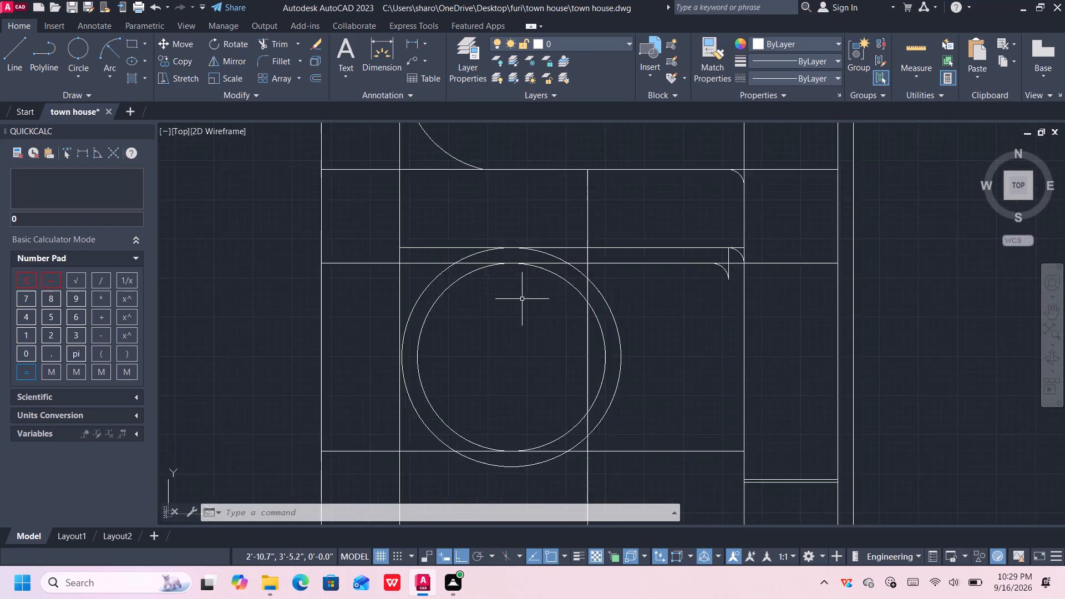
{"action": "scroll", "coordinate": [522, 299], "scroll_direction": "up", "scroll_amount": 1}
{"action": "middle_click_drag", "start_coordinate": [521, 272], "coordinate": [528, 301]}
{"action": "scroll", "coordinate": [512, 291], "scroll_direction": "down", "scroll_amount": 1}
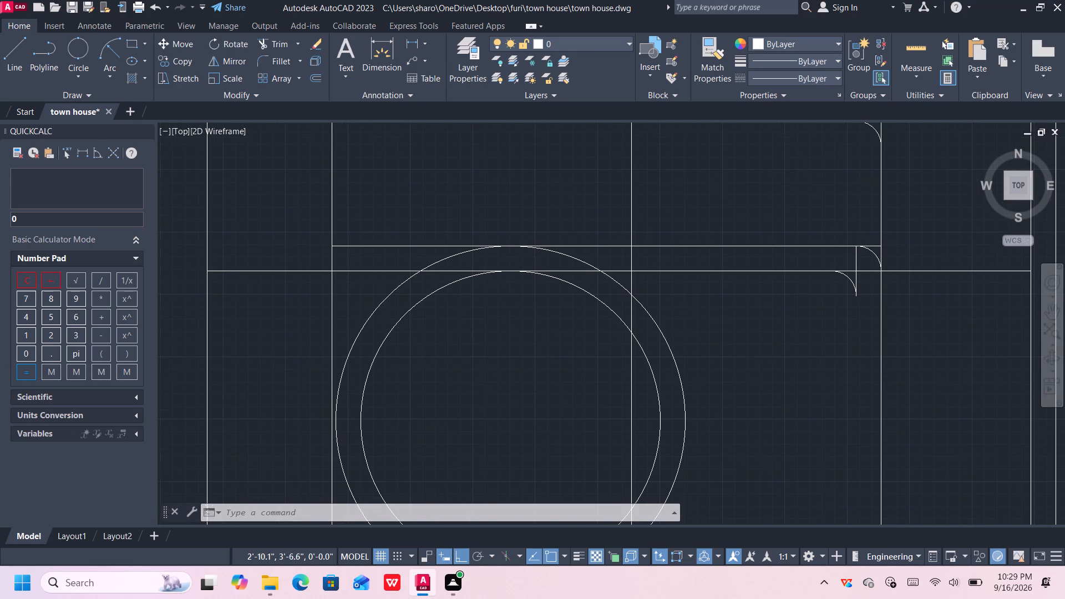
{"action": "middle_click_drag", "start_coordinate": [513, 321], "coordinate": [515, 291]}
{"action": "scroll", "coordinate": [513, 320], "scroll_direction": "down", "scroll_amount": 1}
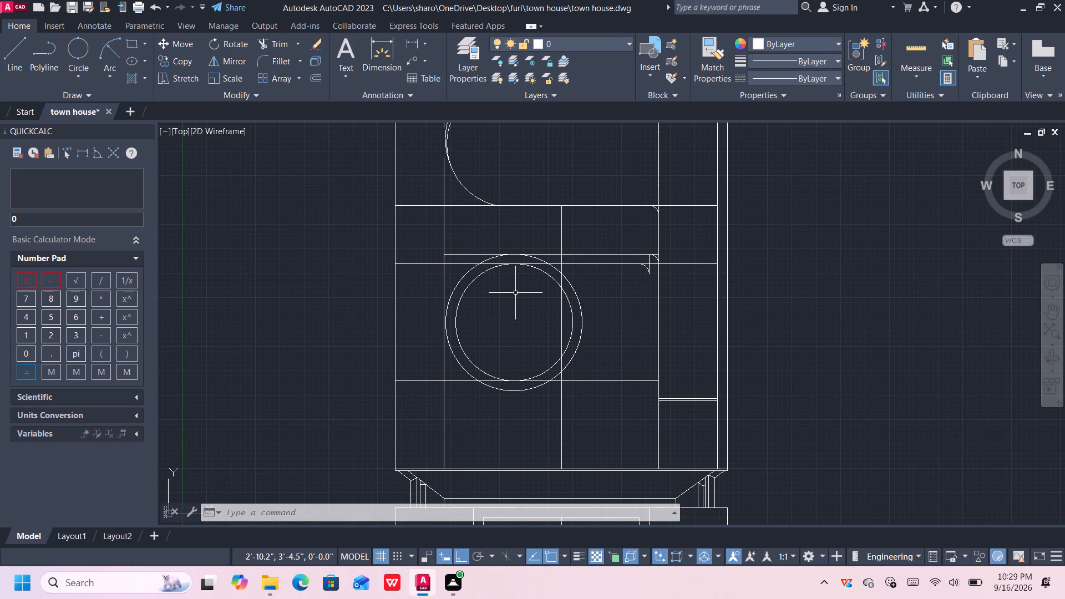
{"action": "scroll", "coordinate": [526, 277], "scroll_direction": "up", "scroll_amount": 1}
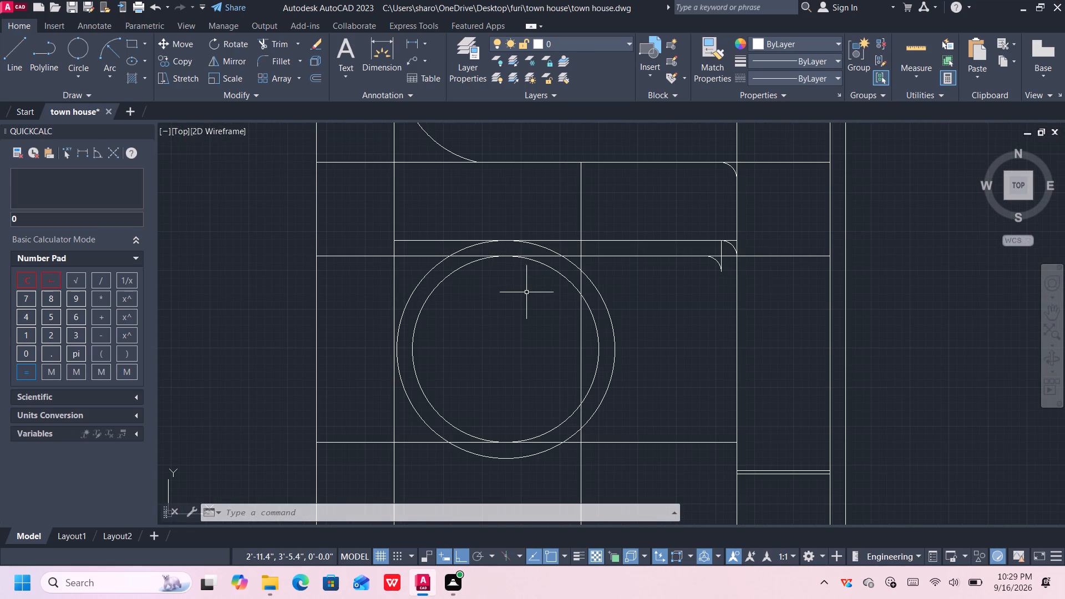
{"action": "type", "text": "tr"}
{"action": "key", "text": "Return"}
{"action": "left_click", "coordinate": [549, 268]}
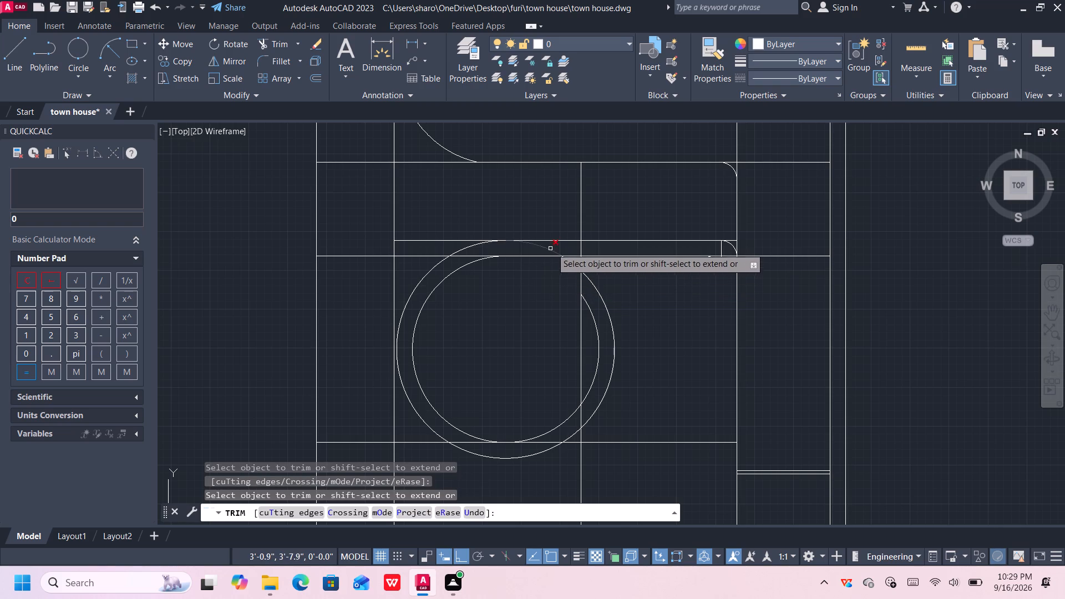
{"action": "left_click", "coordinate": [542, 248]}
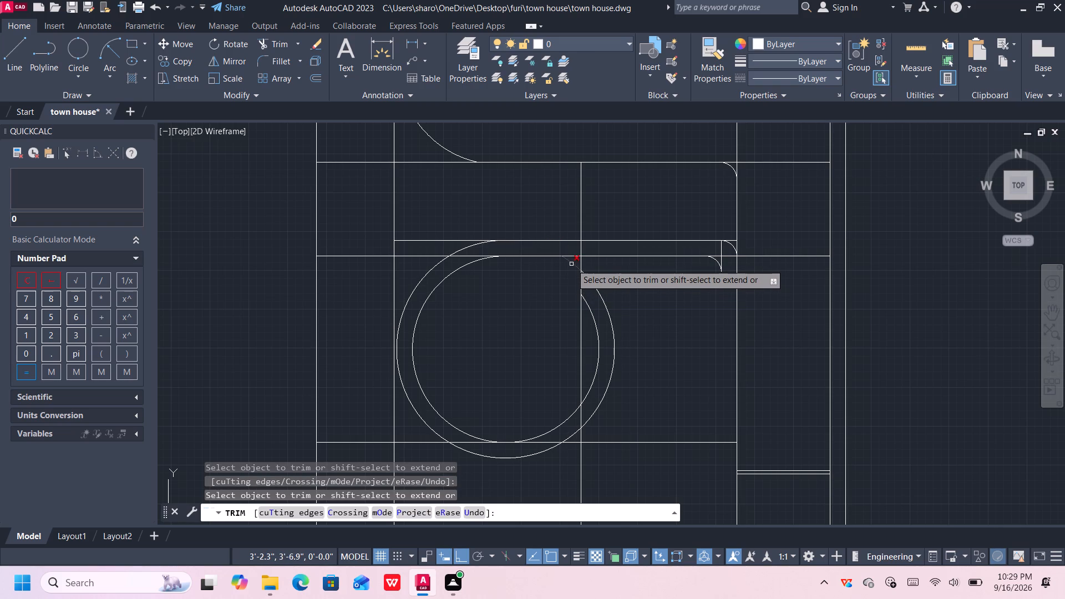
{"action": "left_click", "coordinate": [571, 264]}
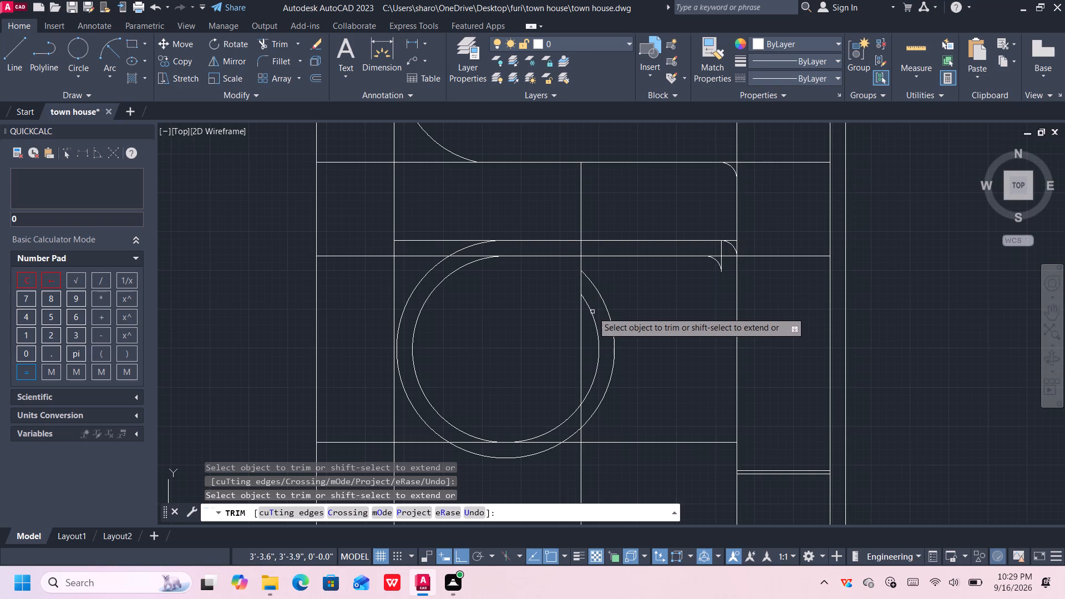
{"action": "left_click", "coordinate": [591, 314]}
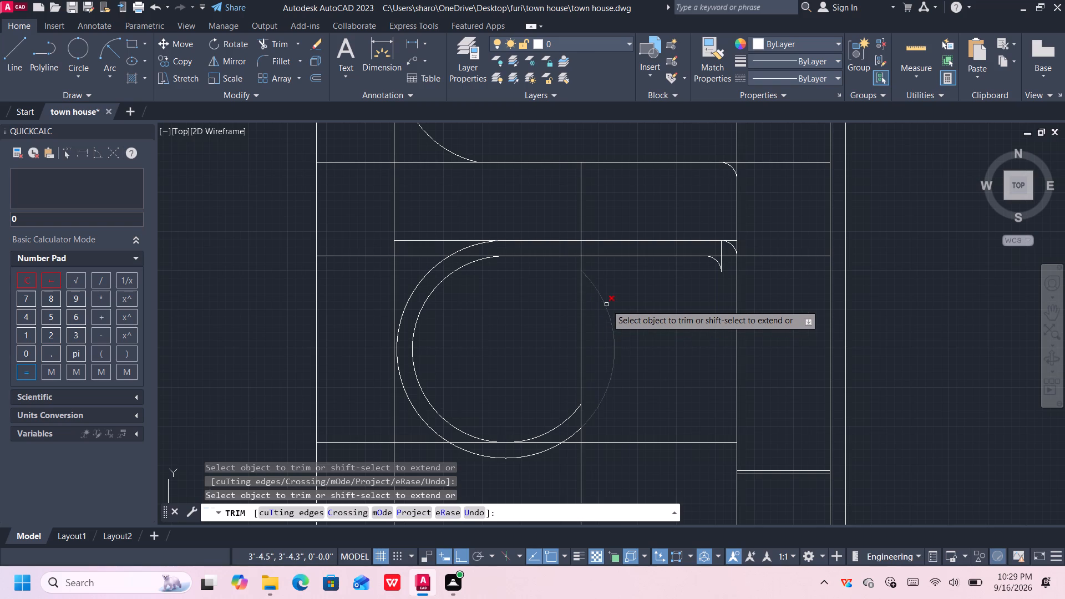
{"action": "left_click", "coordinate": [606, 306]}
{"action": "middle_click_drag", "start_coordinate": [599, 362], "coordinate": [597, 346]}
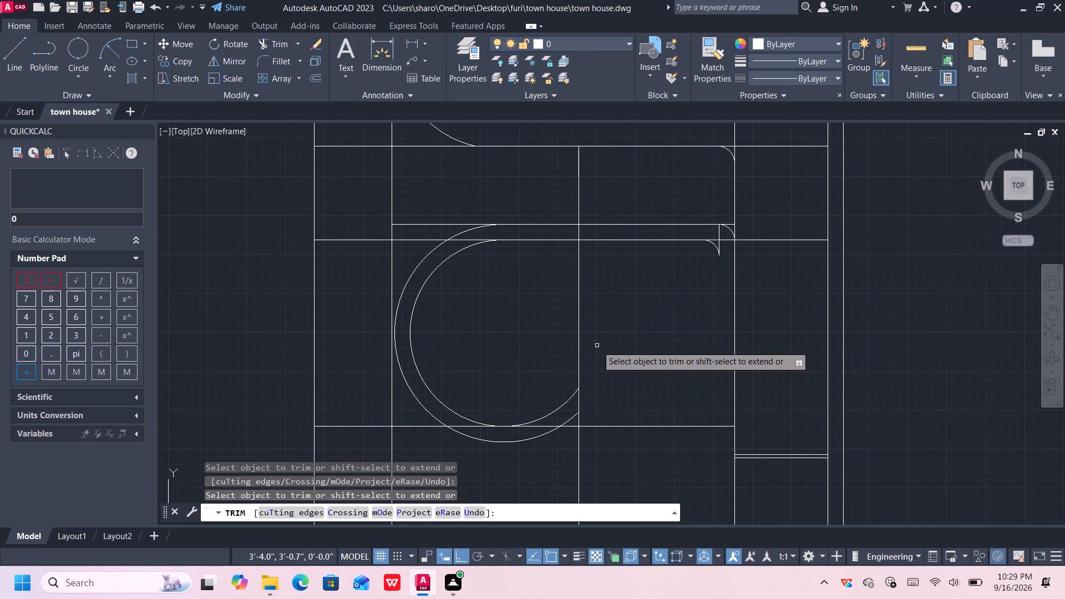
{"action": "key", "text": "Escape"}
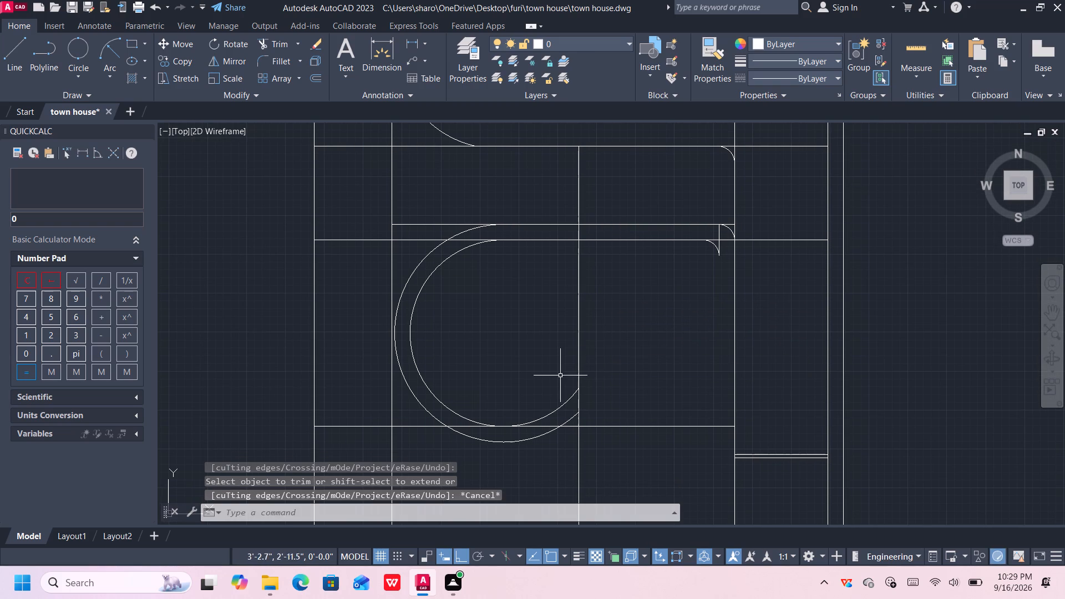
Stretch the inner arc's lower endpoint to where the outer arc crosses the lower horizontal.
{"action": "left_click", "coordinate": [463, 416]}
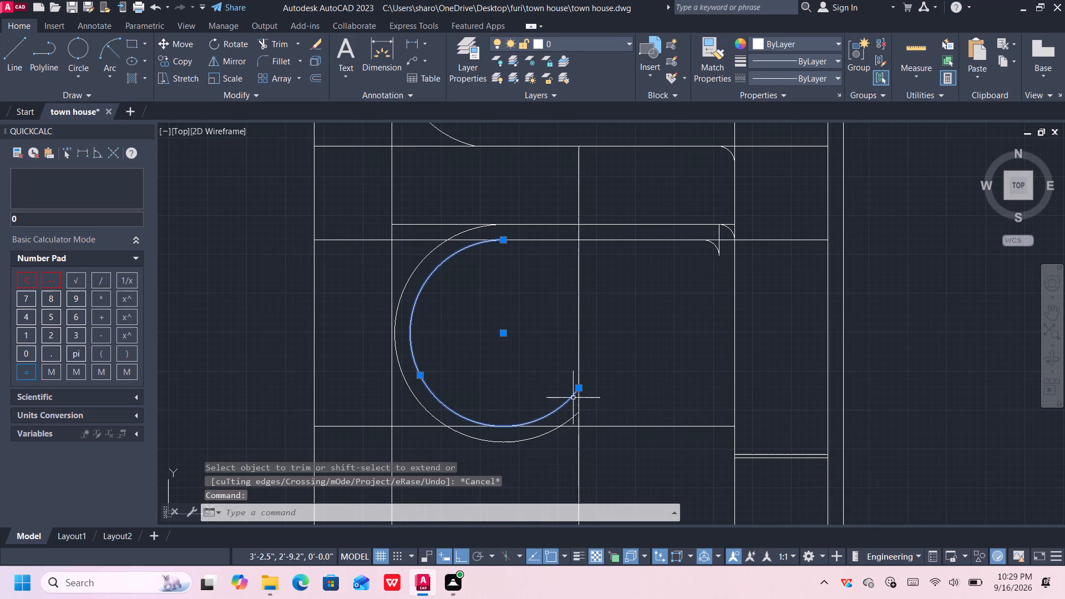
{"action": "left_click", "coordinate": [582, 387]}
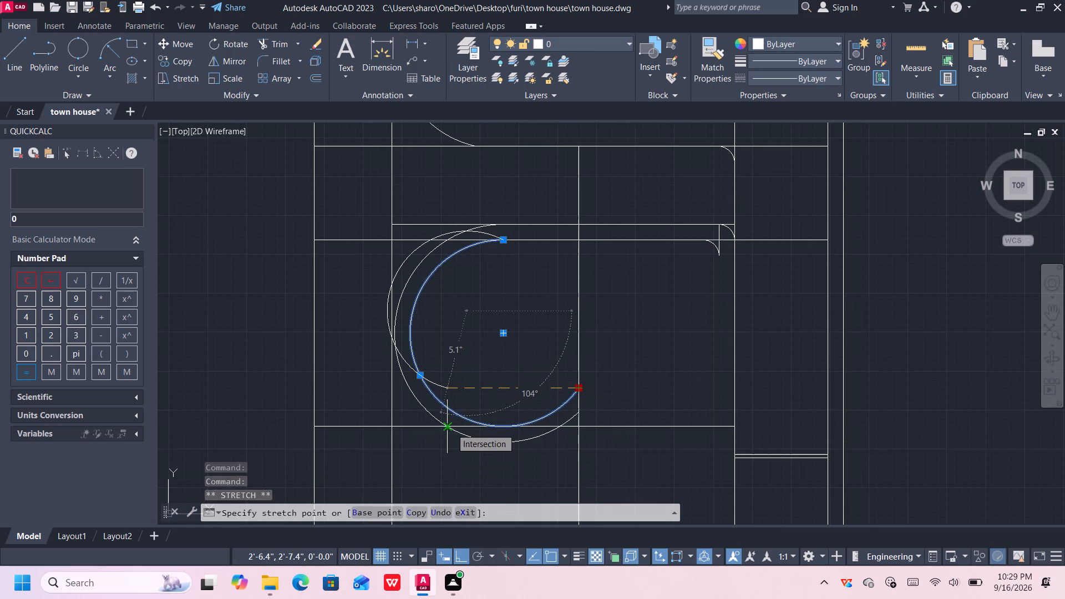
{"action": "left_click", "coordinate": [450, 427]}
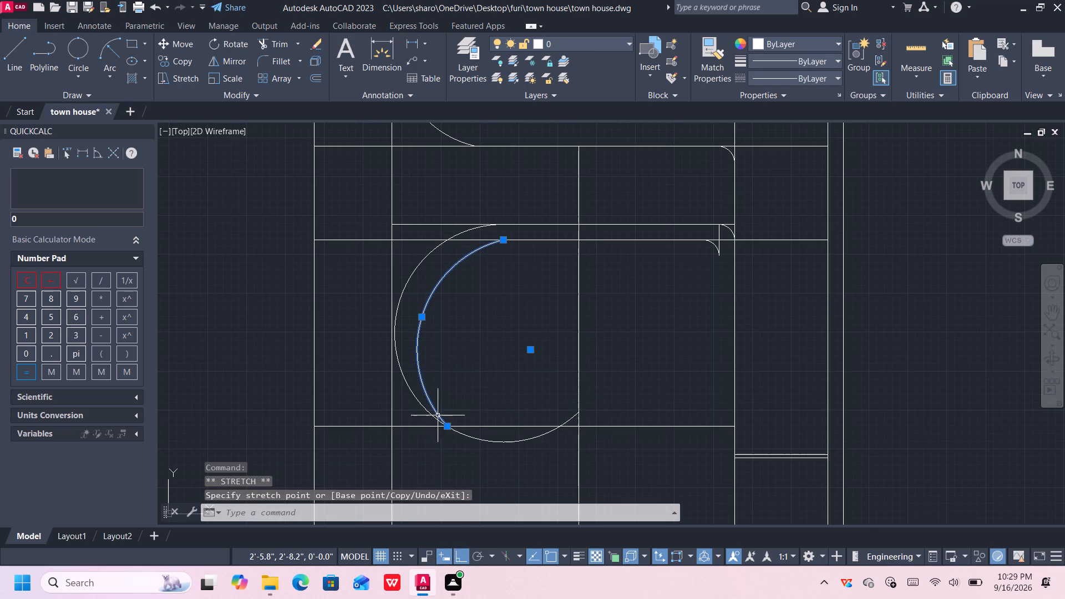
{"action": "left_click", "coordinate": [448, 429]}
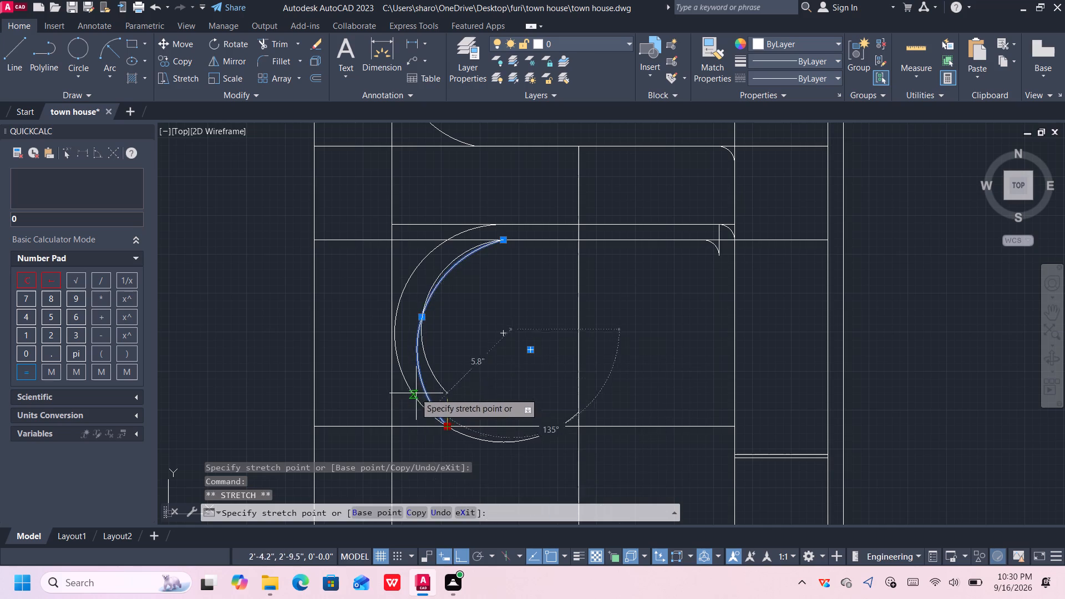
{"action": "left_click", "coordinate": [449, 425]}
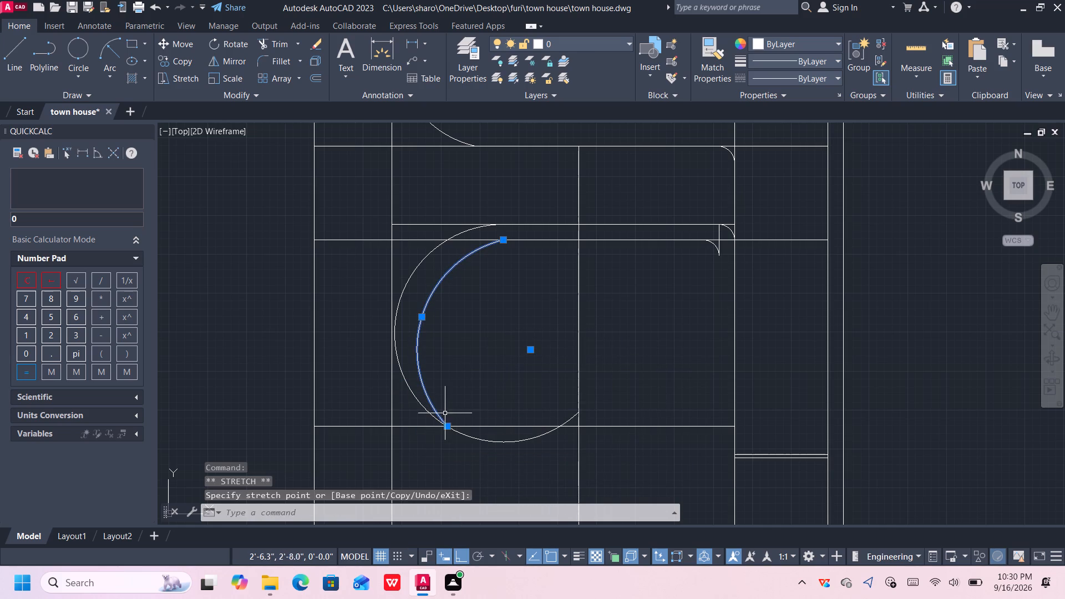
Reshape the inner arc by its midpoint so it bows just inside the outer arc, with a radius of about 6.6".
{"action": "left_click", "coordinate": [424, 317]}
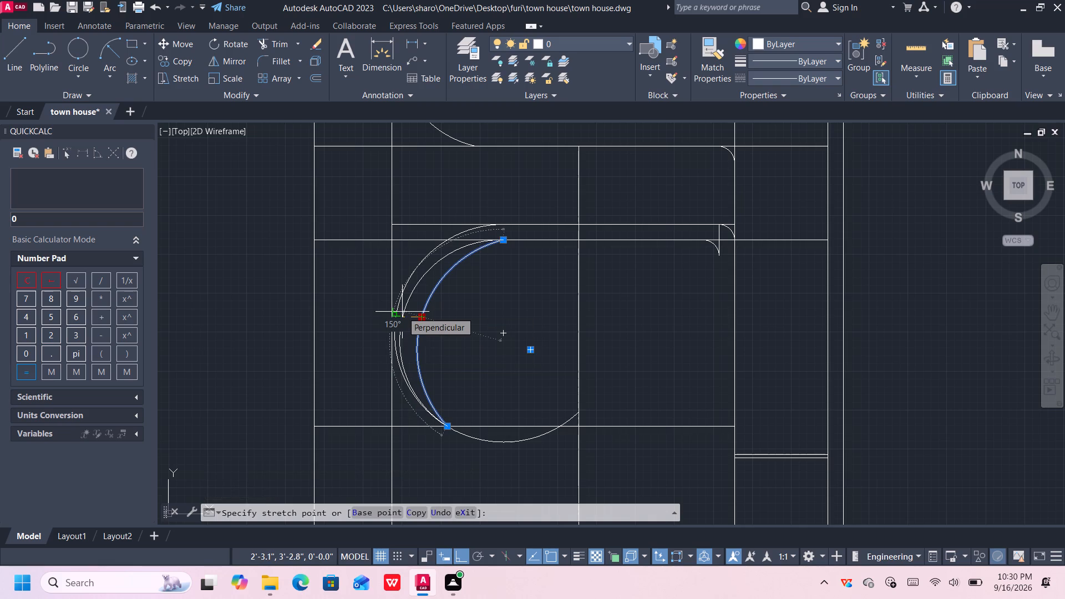
{"action": "left_click", "coordinate": [402, 312]}
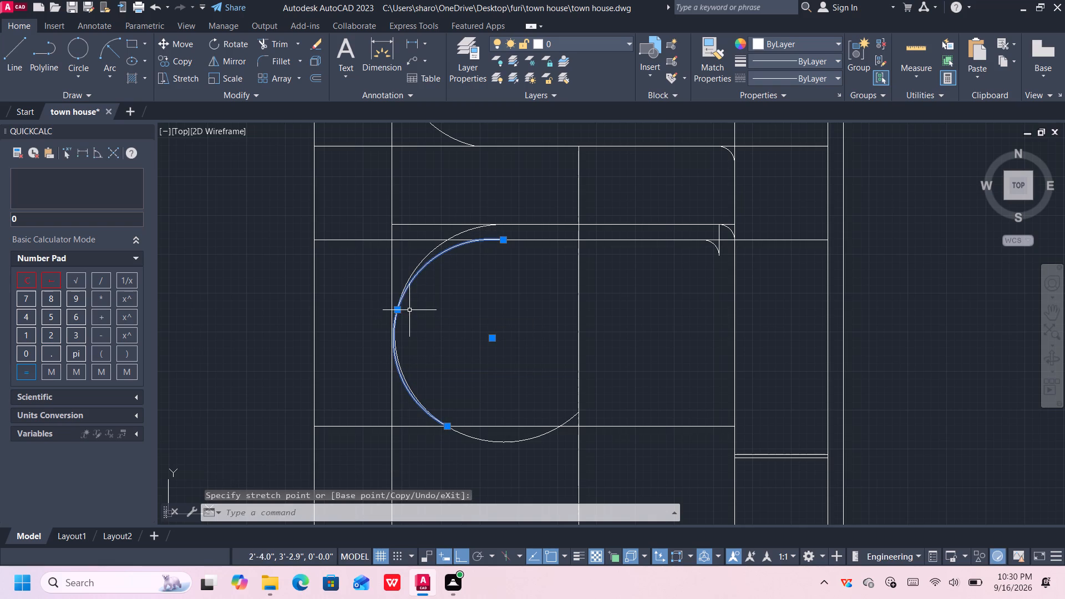
{"action": "left_click", "coordinate": [394, 310]}
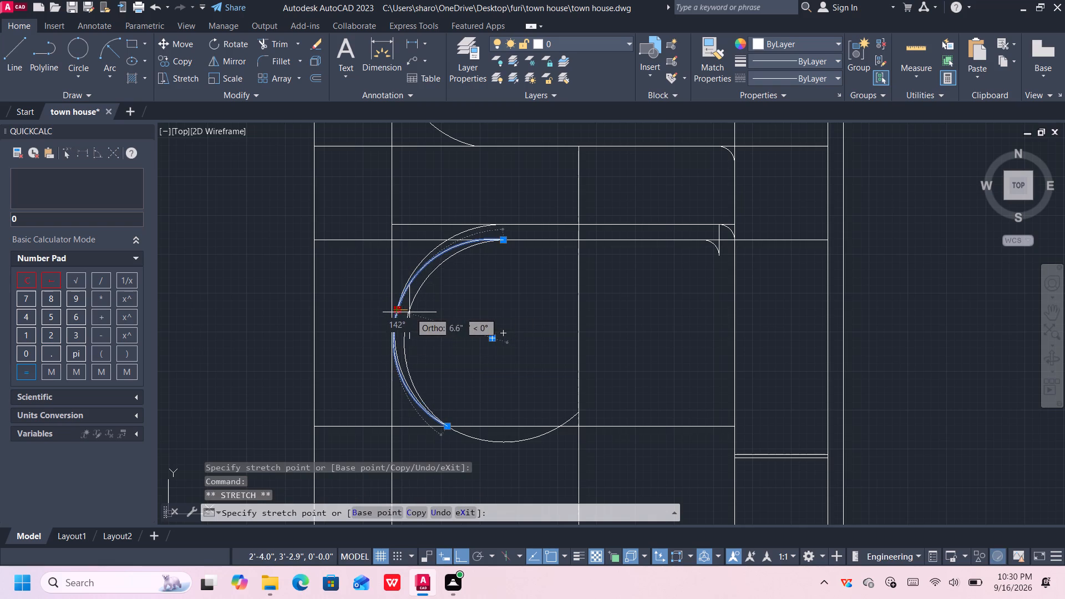
{"action": "scroll", "coordinate": [409, 312], "scroll_direction": "up", "scroll_amount": 2}
{"action": "scroll", "coordinate": [405, 311], "scroll_direction": "down", "scroll_amount": 1}
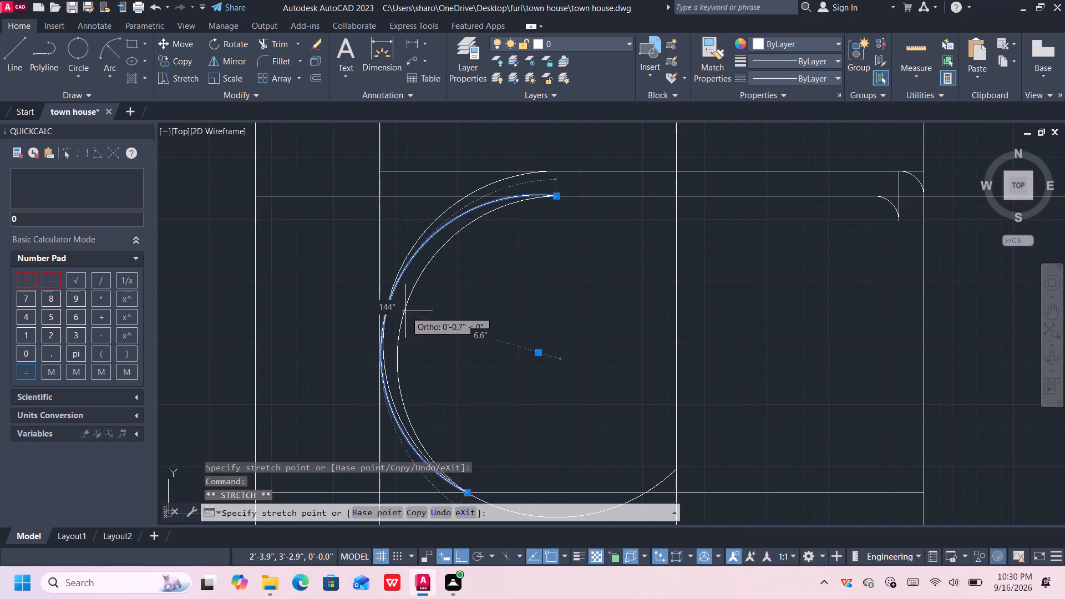
{"action": "middle_click_drag", "start_coordinate": [405, 311], "coordinate": [413, 297]}
{"action": "scroll", "coordinate": [413, 297], "scroll_direction": "up", "scroll_amount": 1}
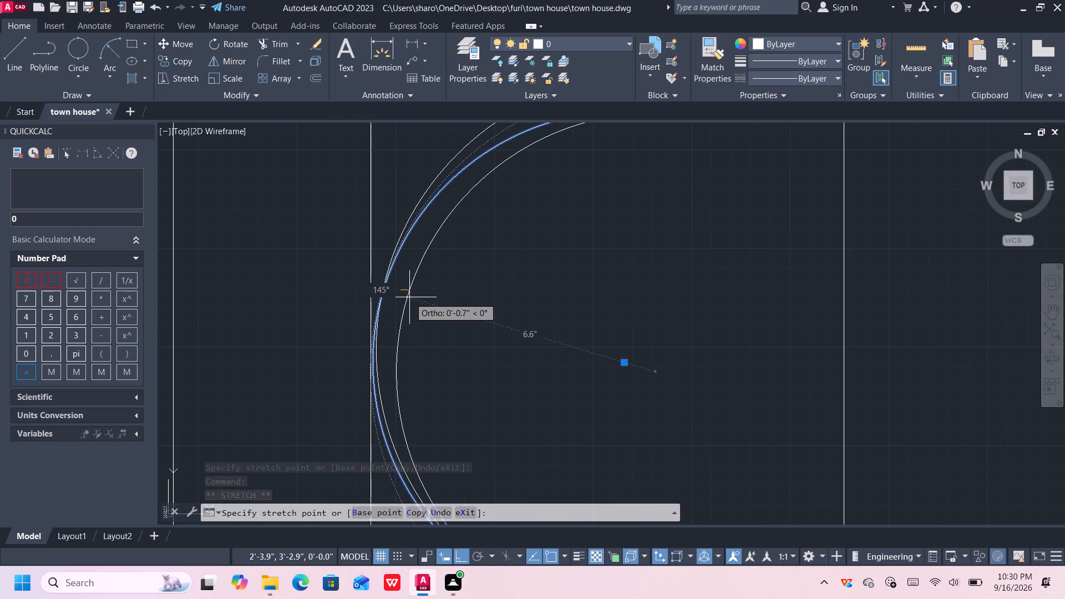
{"action": "left_click", "coordinate": [409, 297]}
{"action": "scroll", "coordinate": [433, 298], "scroll_direction": "down", "scroll_amount": 3}
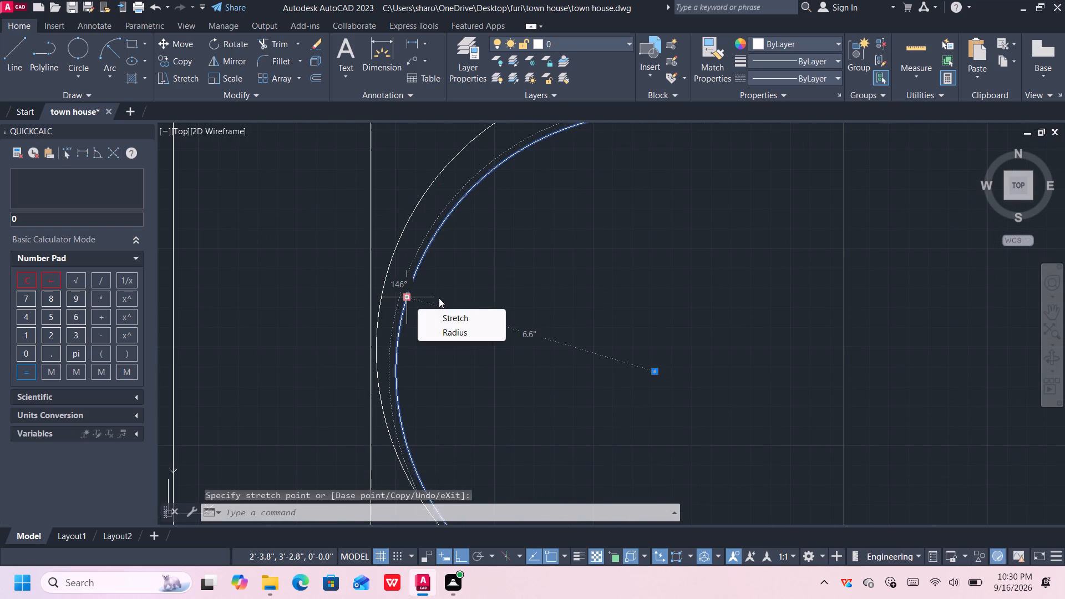
{"action": "scroll", "coordinate": [439, 298], "scroll_direction": "down", "scroll_amount": 2}
{"action": "scroll", "coordinate": [518, 365], "scroll_direction": "down", "scroll_amount": 4}
{"action": "middle_click_drag", "start_coordinate": [526, 375], "coordinate": [521, 338]}
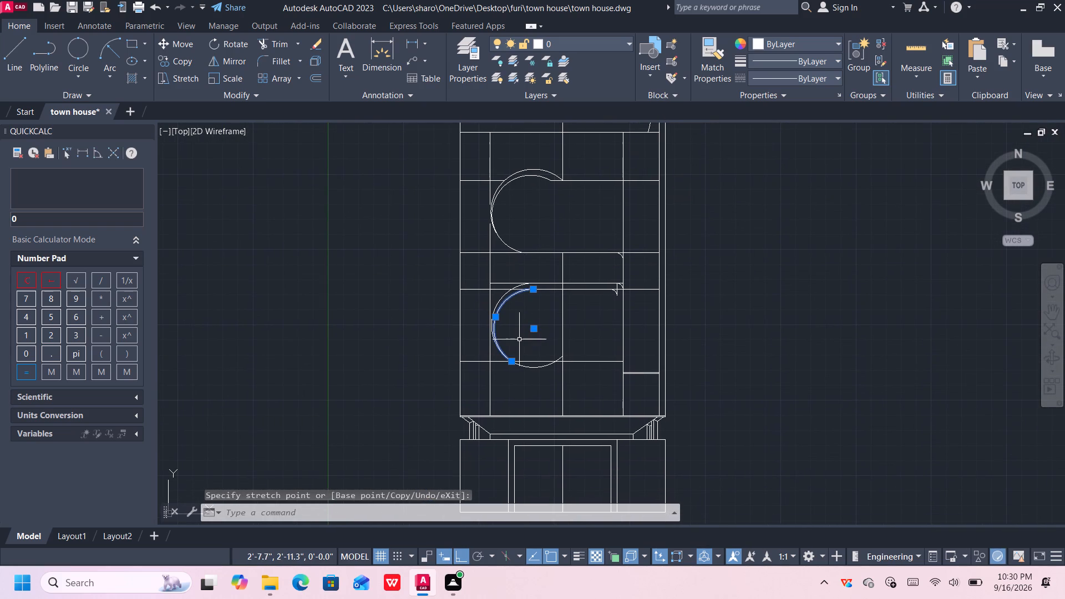
{"action": "scroll", "coordinate": [519, 340], "scroll_direction": "up", "scroll_amount": 1}
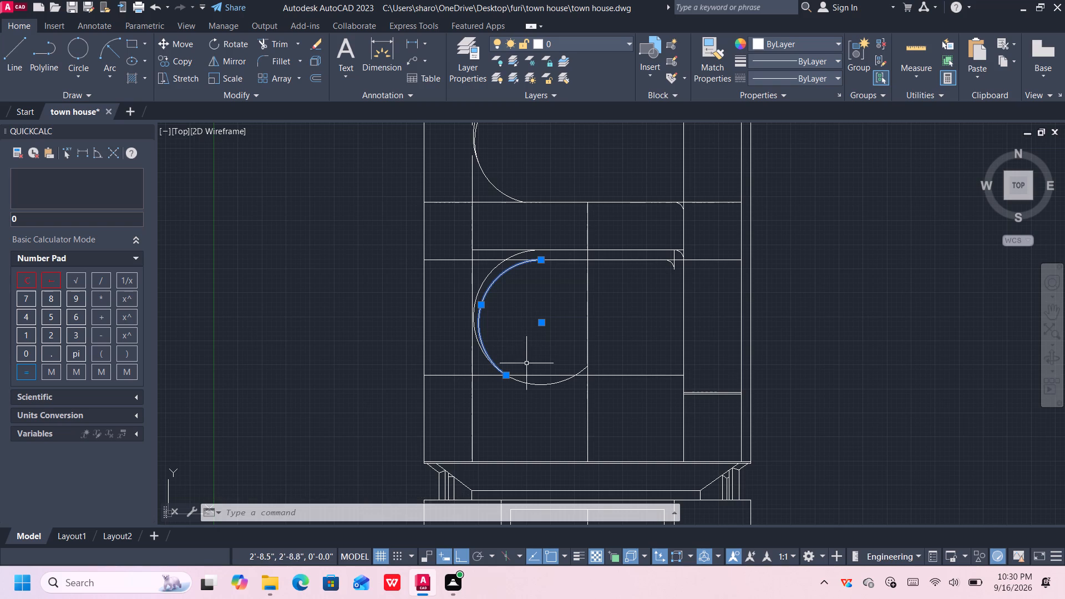
{"action": "middle_click_drag", "start_coordinate": [532, 342], "coordinate": [532, 336]}
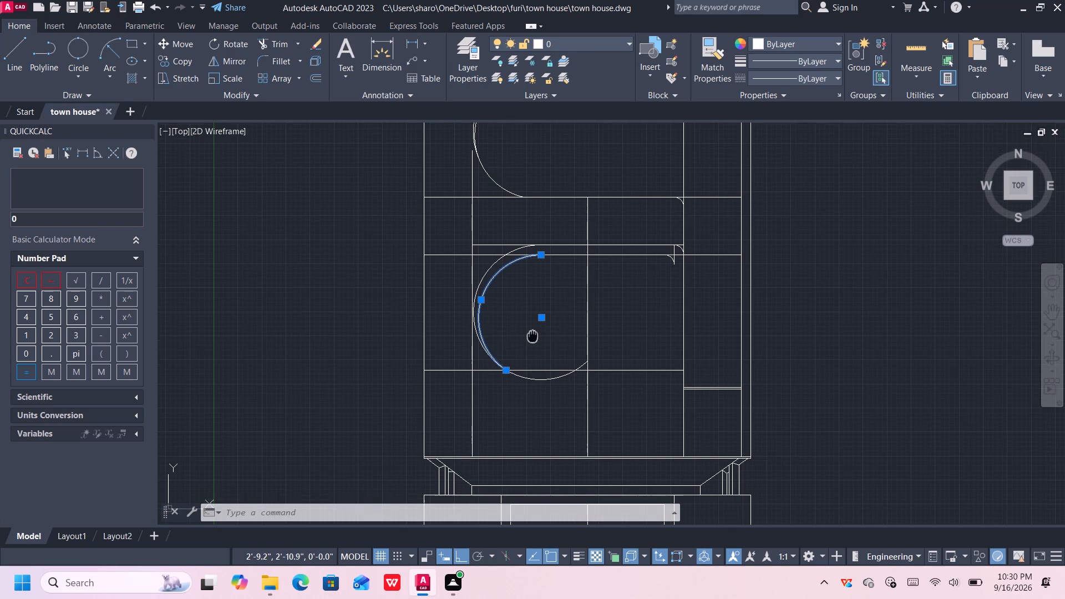
{"action": "middle_click_drag", "start_coordinate": [532, 336], "coordinate": [530, 320]}
{"action": "key", "text": "Escape"}
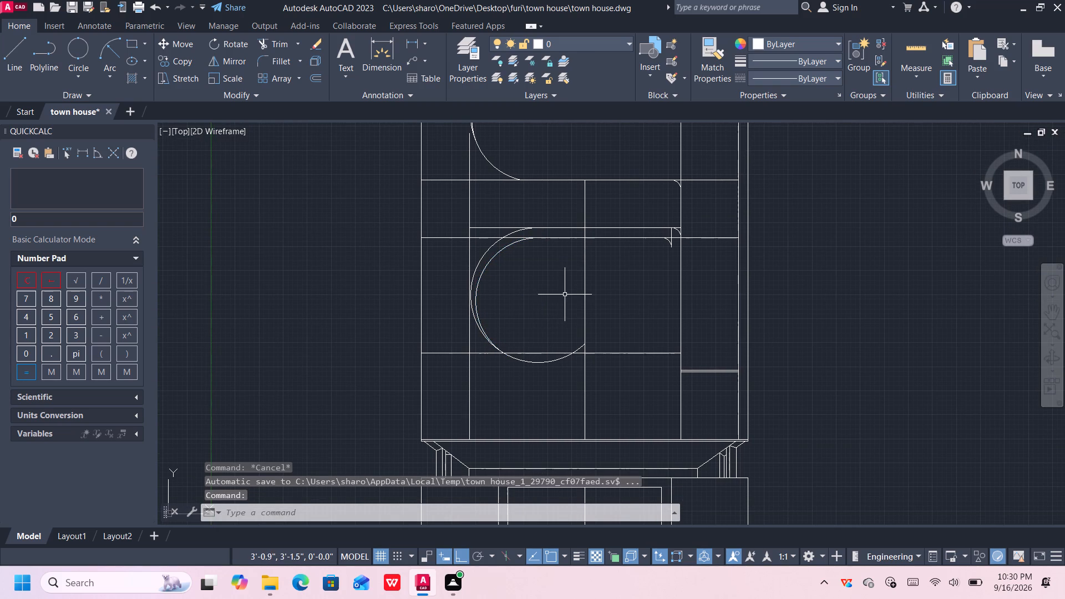
Trim the outer arc's remainder beyond its meeting point with the inner arc on the lower horizontal, up to the central vertical.
{"action": "middle_click_drag", "start_coordinate": [546, 324], "coordinate": [544, 297]}
{"action": "key", "text": "t"}
{"action": "key", "text": "r"}
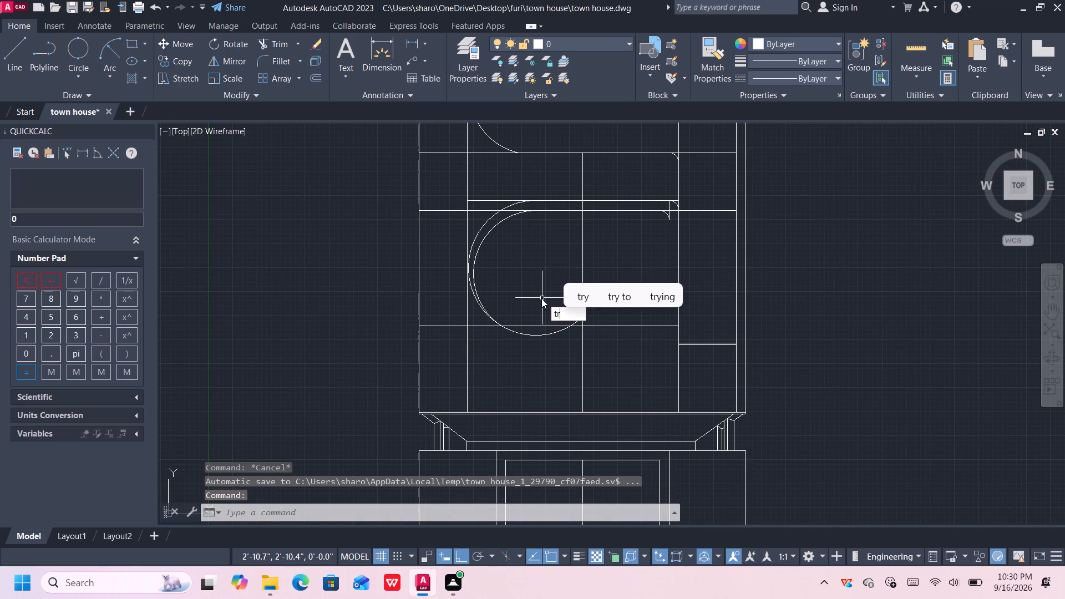
{"action": "key", "text": "Return"}
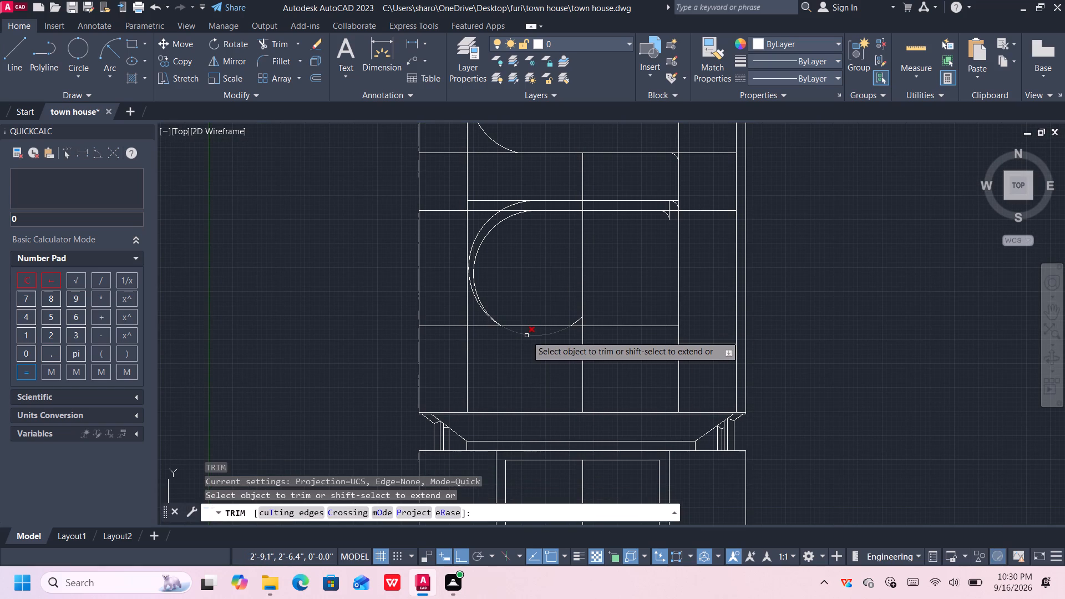
{"action": "left_click", "coordinate": [526, 336]}
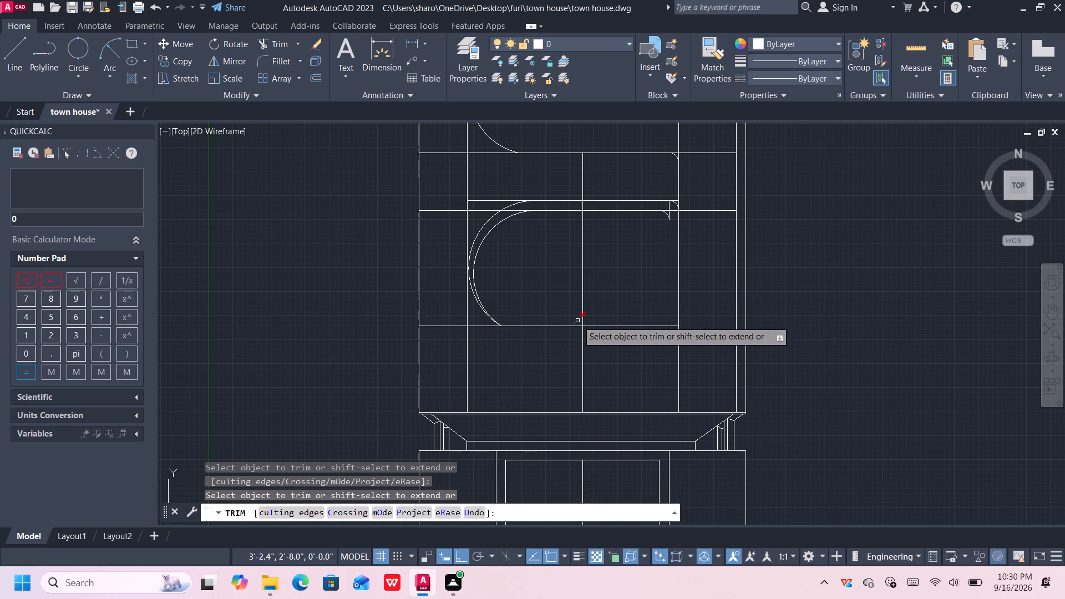
{"action": "left_click", "coordinate": [577, 320]}
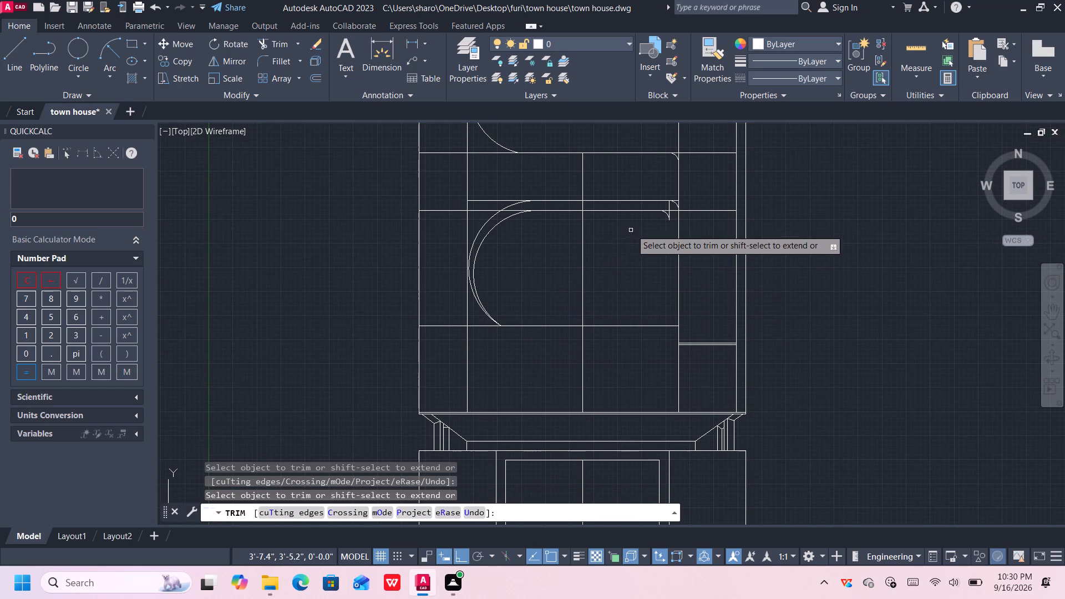
{"action": "middle_click_drag", "start_coordinate": [661, 230], "coordinate": [660, 236]}
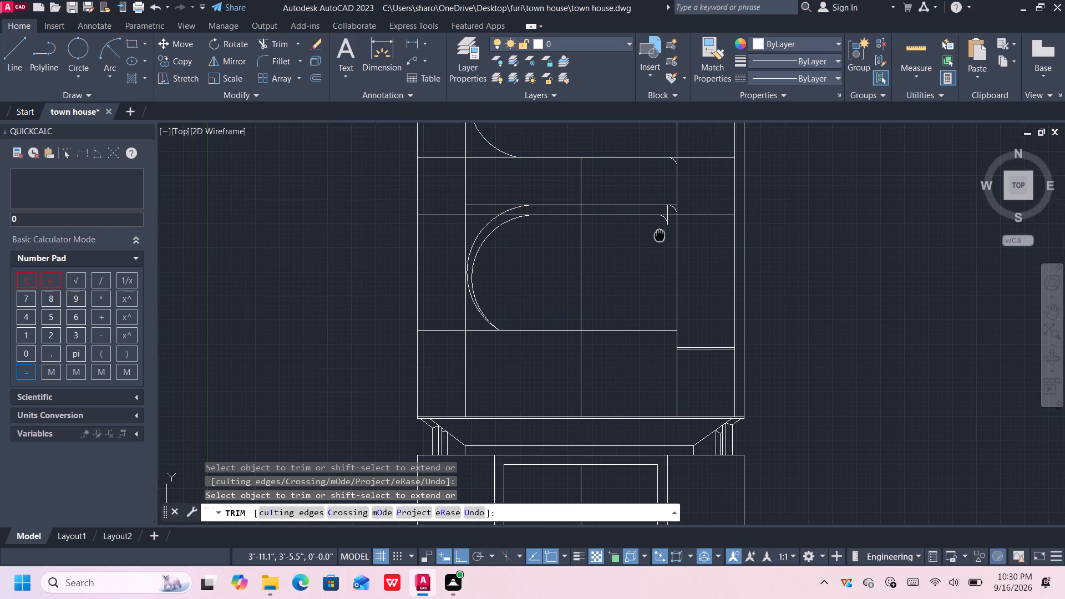
{"action": "middle_click_drag", "start_coordinate": [660, 236], "coordinate": [659, 252]}
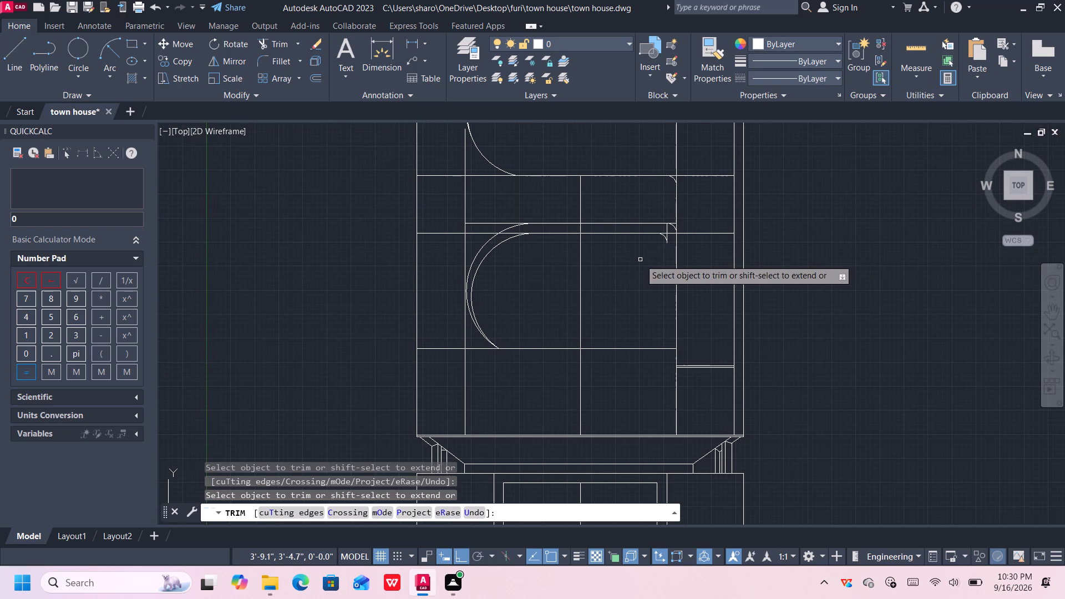
{"action": "key", "text": "Escape"}
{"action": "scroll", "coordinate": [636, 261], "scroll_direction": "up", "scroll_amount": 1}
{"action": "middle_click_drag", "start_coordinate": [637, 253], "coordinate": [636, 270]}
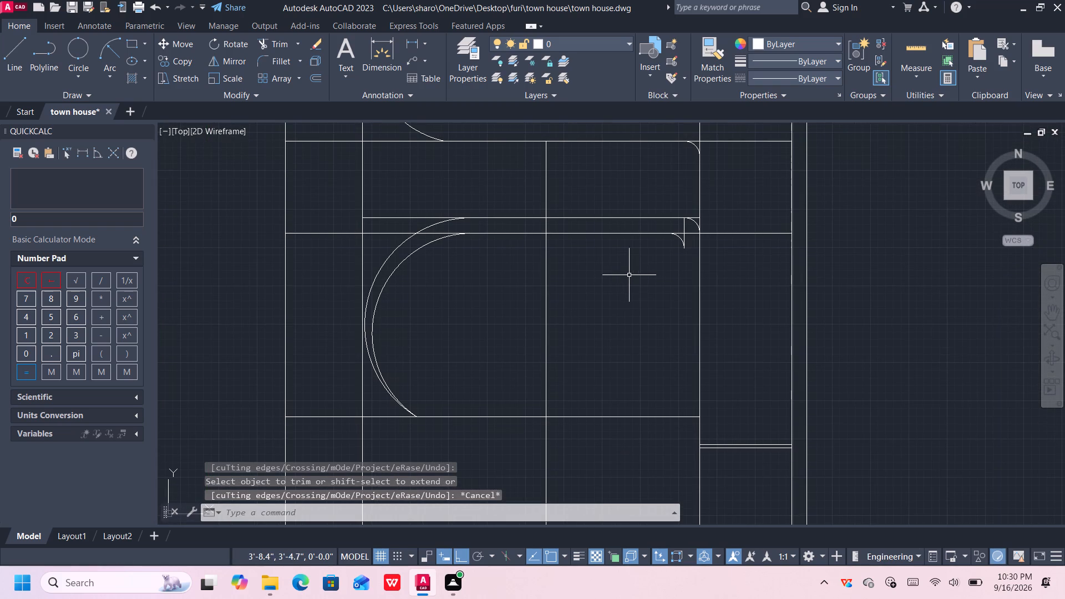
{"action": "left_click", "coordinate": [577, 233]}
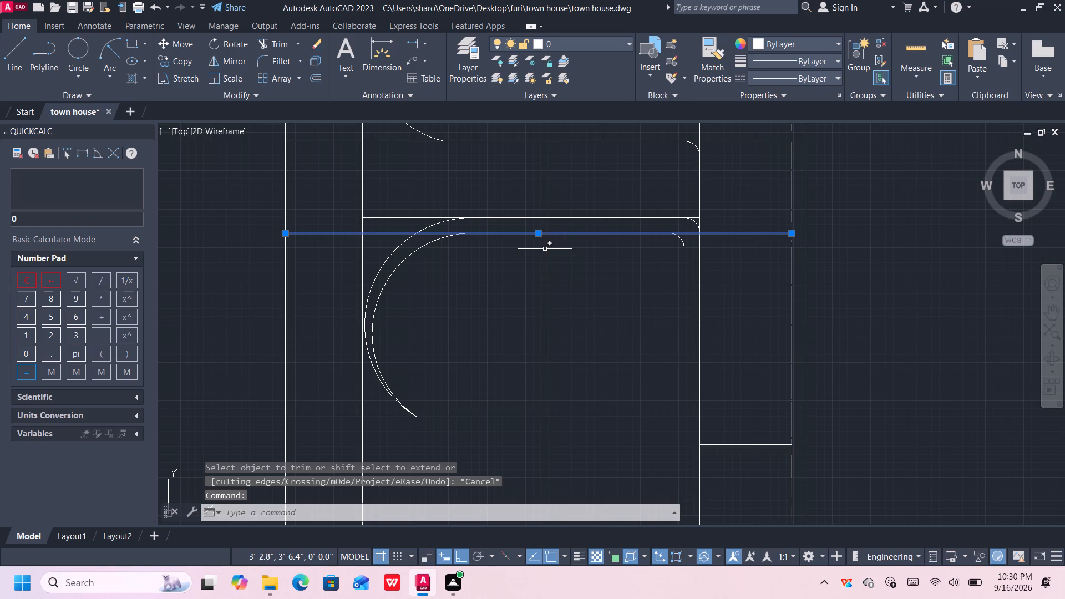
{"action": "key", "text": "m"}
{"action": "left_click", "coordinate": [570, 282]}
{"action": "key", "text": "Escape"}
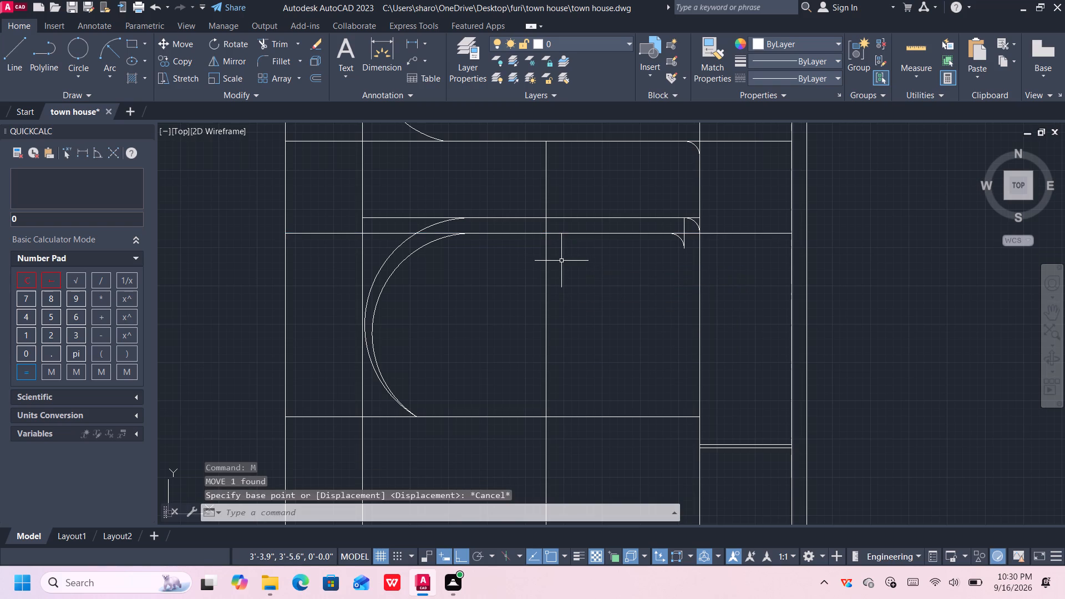
Offset the lower of the two closely spaced horizontals 2" downward.
{"action": "key", "text": "o"}
{"action": "key", "text": "Return"}
{"action": "left_click", "coordinate": [563, 234]}
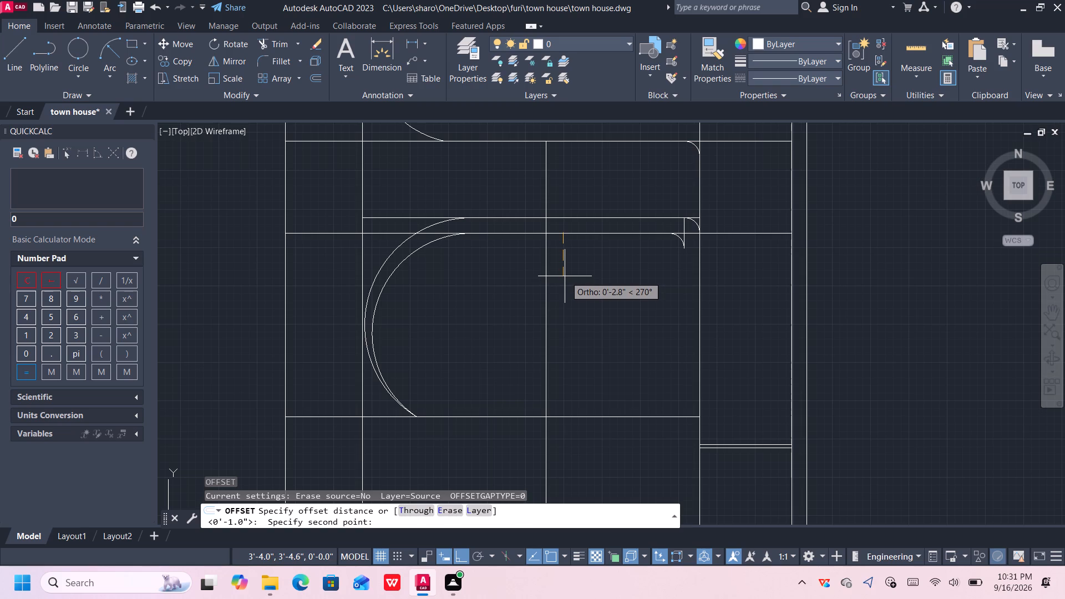
{"action": "type", "text": "2\""}
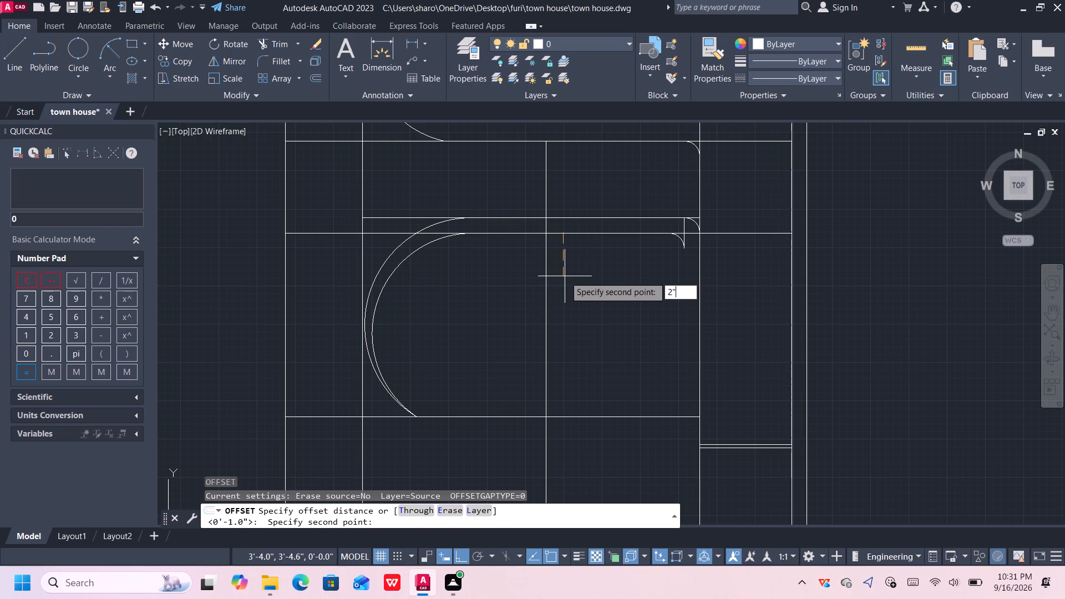
{"action": "key", "text": "Return"}
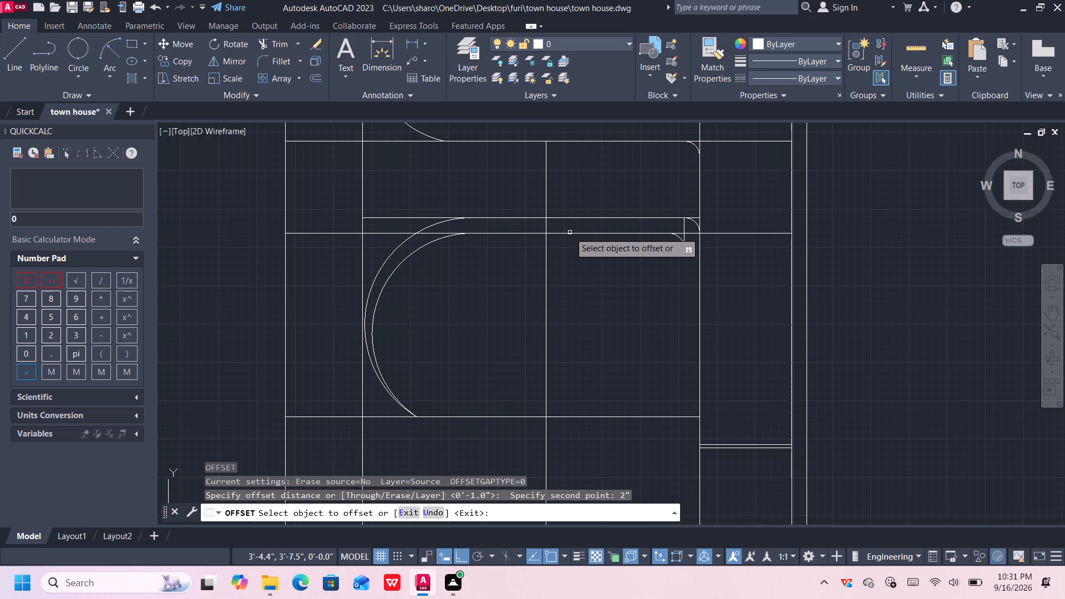
{"action": "left_click", "coordinate": [570, 232]}
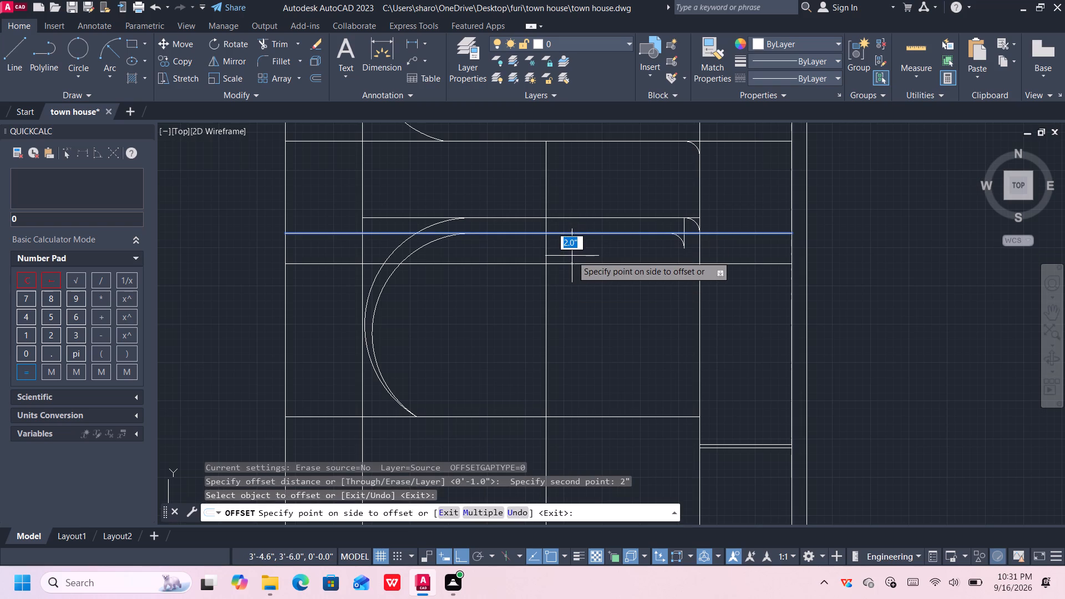
{"action": "left_click", "coordinate": [572, 256]}
{"action": "key", "text": "Escape"}
Start a circle defined by the two endpoints of its diameter.
{"action": "scroll", "coordinate": [651, 268], "scroll_direction": "up", "scroll_amount": 1}
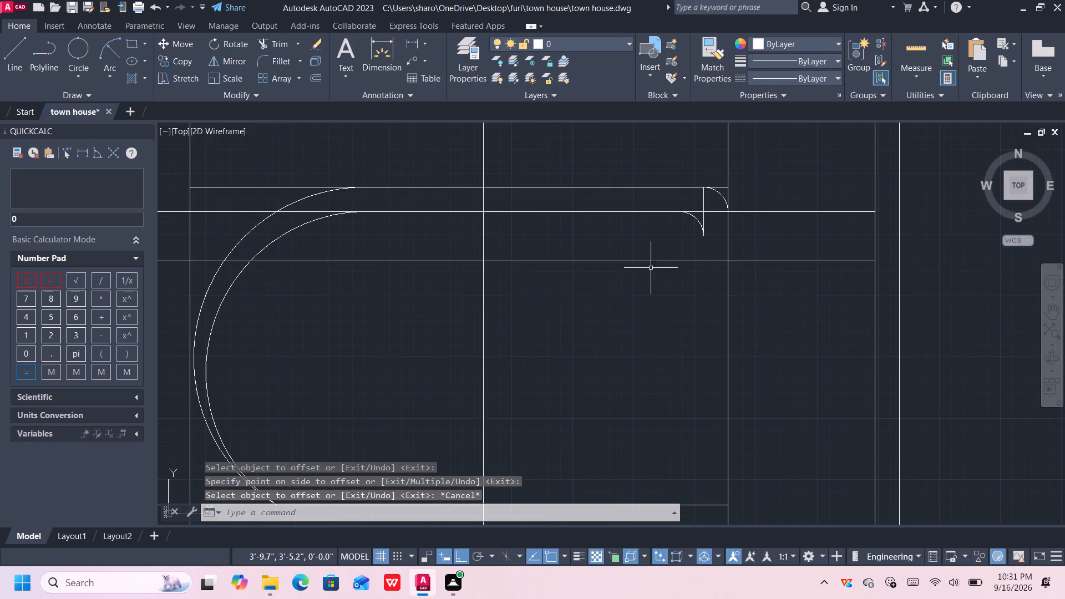
{"action": "middle_click_drag", "start_coordinate": [670, 248], "coordinate": [663, 262]}
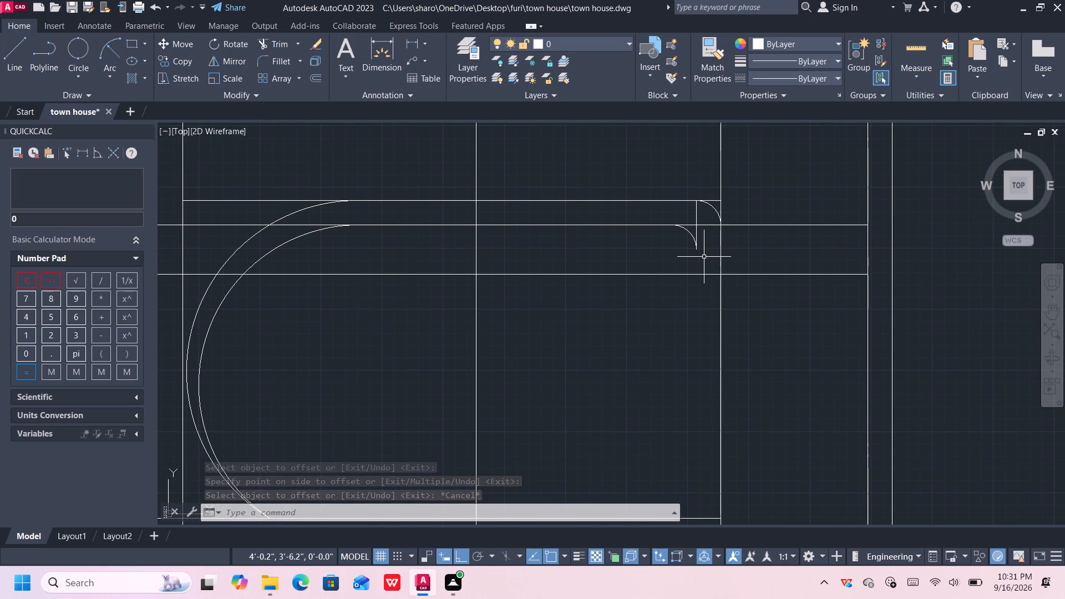
{"action": "left_click", "coordinate": [79, 50]}
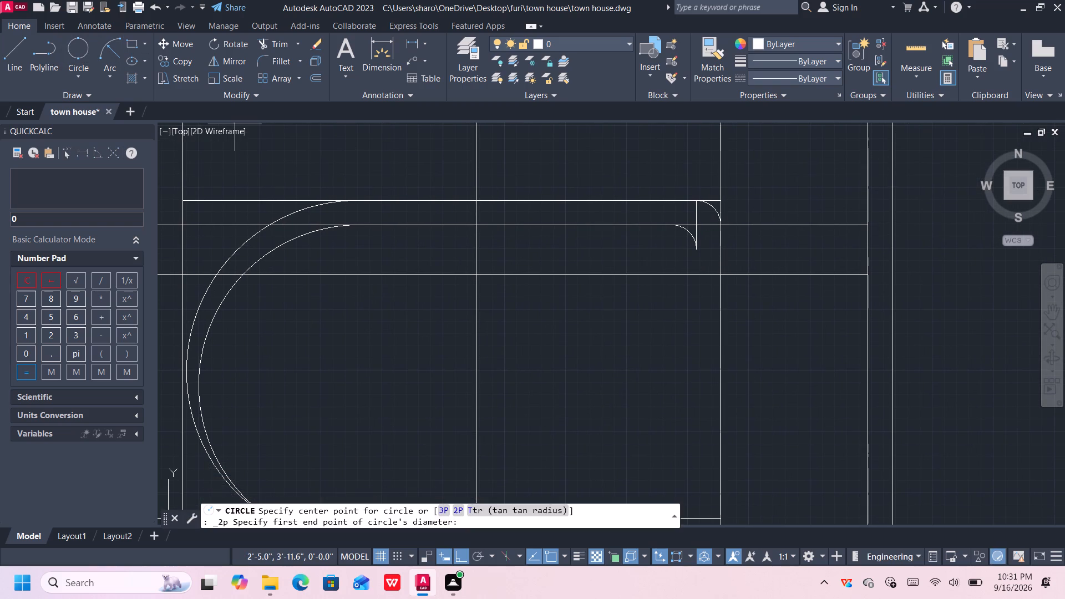
Draw a two-point circle about 2.0" in diameter between the two horizontal lines and move its centre to the short vertical line's lower end.
{"action": "left_click", "coordinate": [694, 274]}
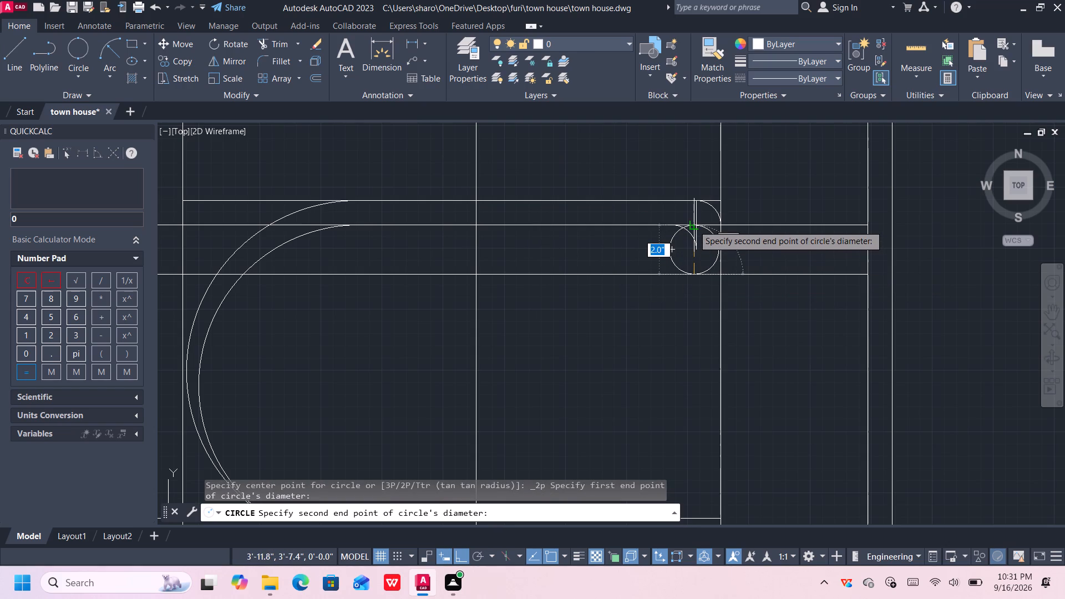
{"action": "left_click", "coordinate": [693, 226]}
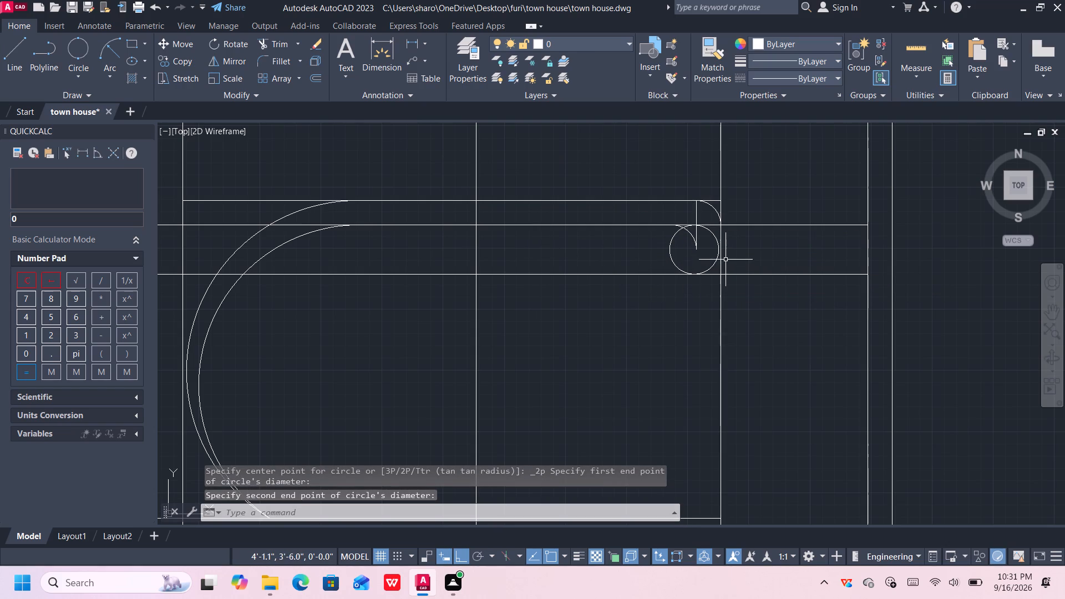
{"action": "scroll", "coordinate": [726, 237], "scroll_direction": "up", "scroll_amount": 1}
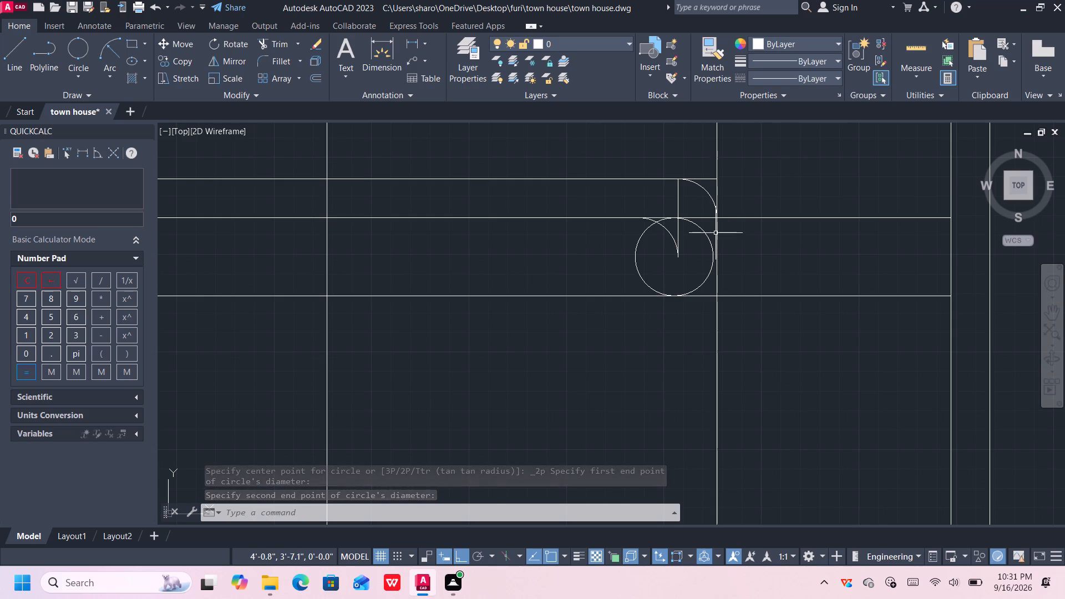
{"action": "left_click", "coordinate": [690, 292]}
{"action": "left_click", "coordinate": [674, 259]}
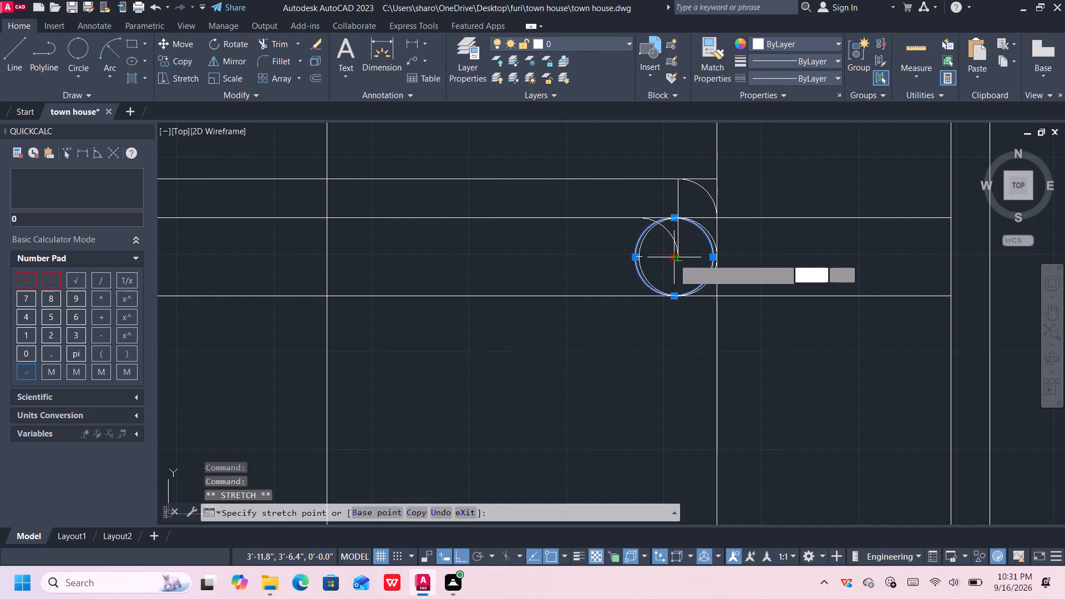
{"action": "left_click", "coordinate": [677, 256]}
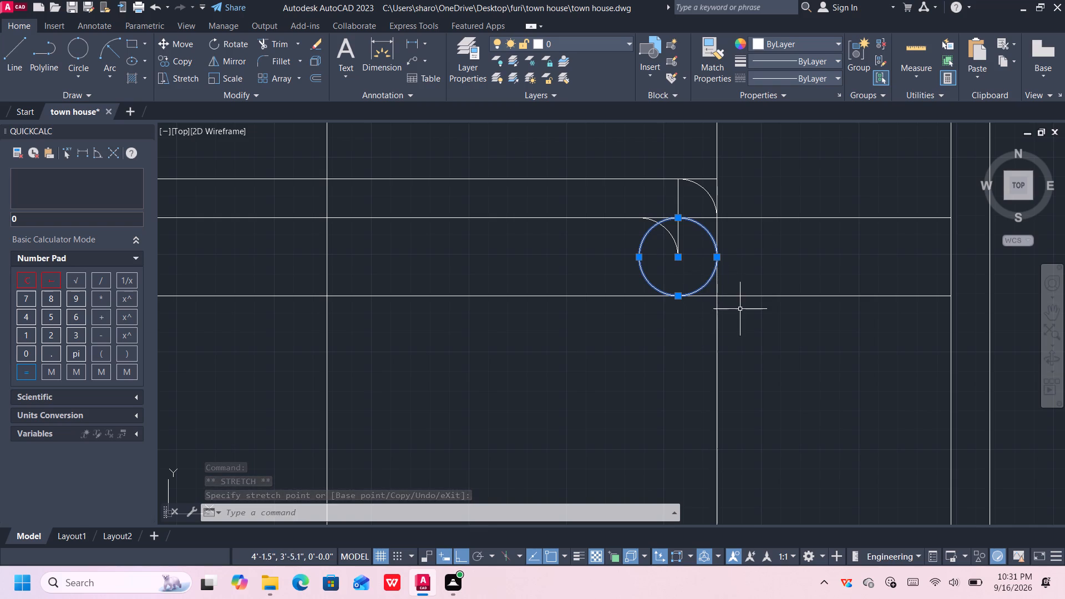
{"action": "key", "text": "Escape"}
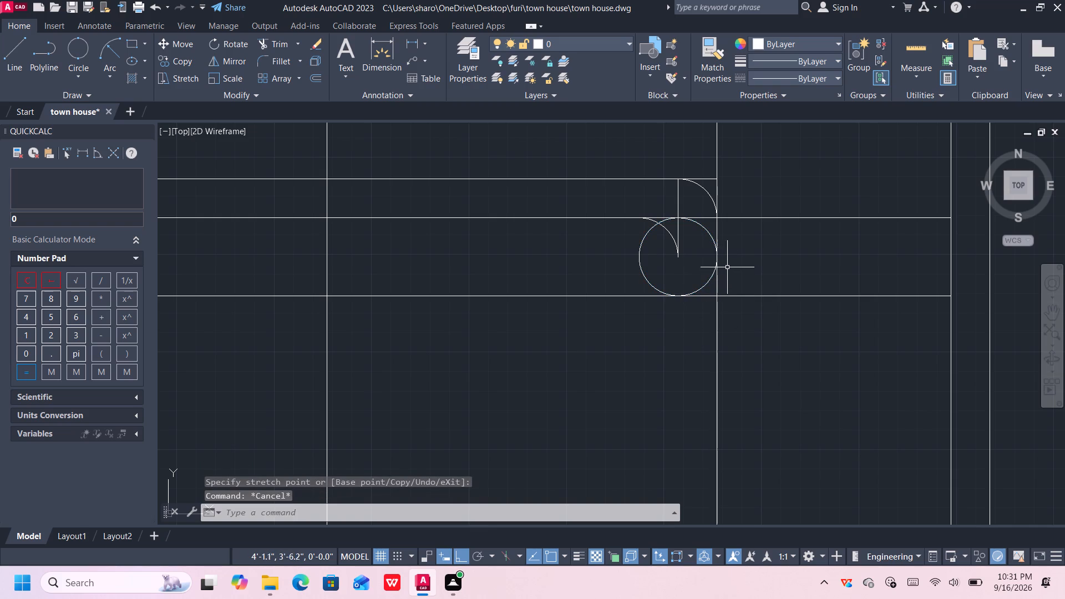
Erase the small inner corner arc and the short vertical construction line running down to the circle's centre.
{"action": "left_click", "coordinate": [670, 237]}
{"action": "key", "text": "Delete"}
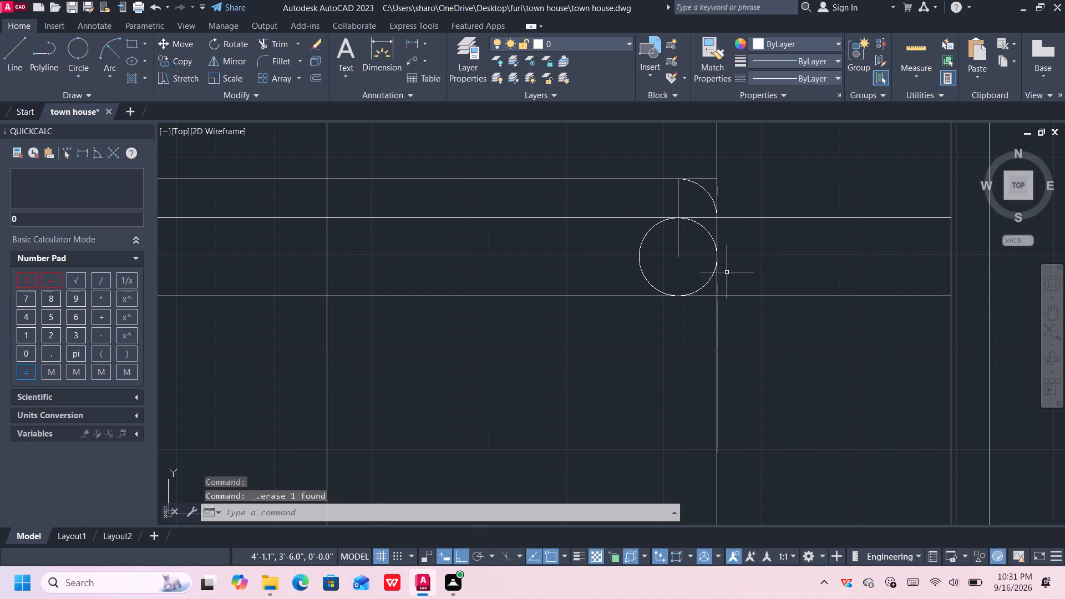
{"action": "scroll", "coordinate": [731, 263], "scroll_direction": "down", "scroll_amount": 2}
{"action": "scroll", "coordinate": [717, 251], "scroll_direction": "up", "scroll_amount": 2}
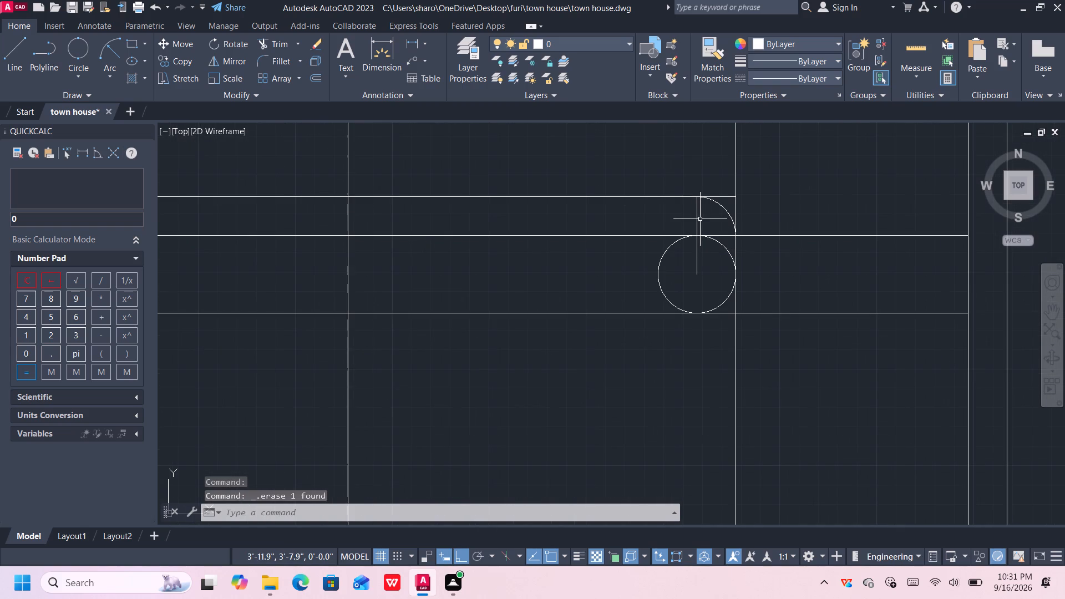
{"action": "left_click", "coordinate": [696, 220]}
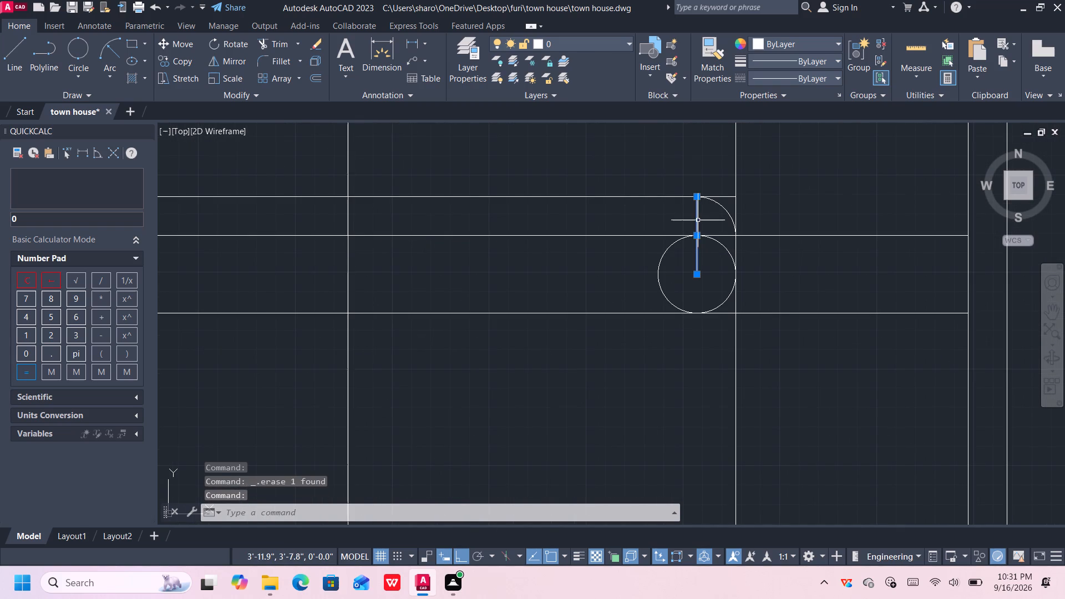
{"action": "key", "text": "Delete"}
Trim away the circle's left half and the horizontal line stubs beyond it, leaving a semicircular end on the lower strip.
{"action": "scroll", "coordinate": [711, 283], "scroll_direction": "down", "scroll_amount": 2}
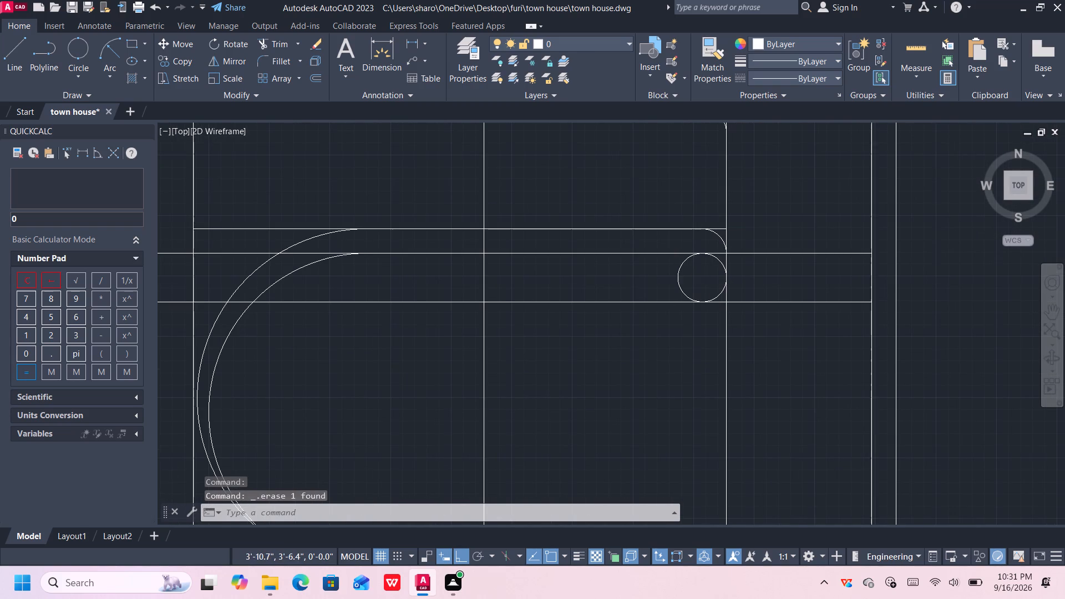
{"action": "middle_click_drag", "start_coordinate": [672, 307], "coordinate": [683, 276]}
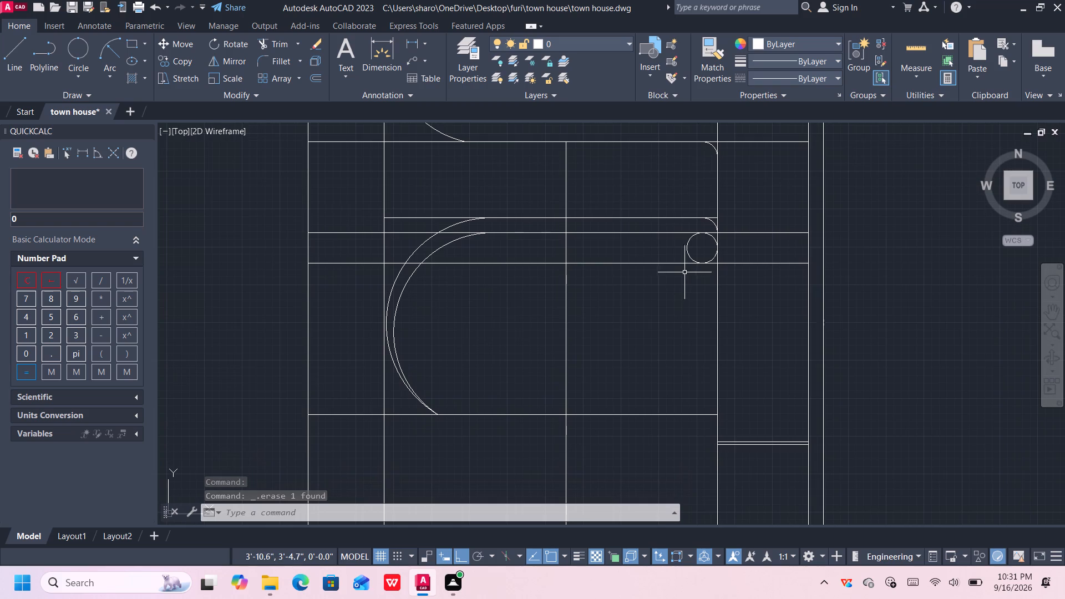
{"action": "scroll", "coordinate": [698, 257], "scroll_direction": "up", "scroll_amount": 2}
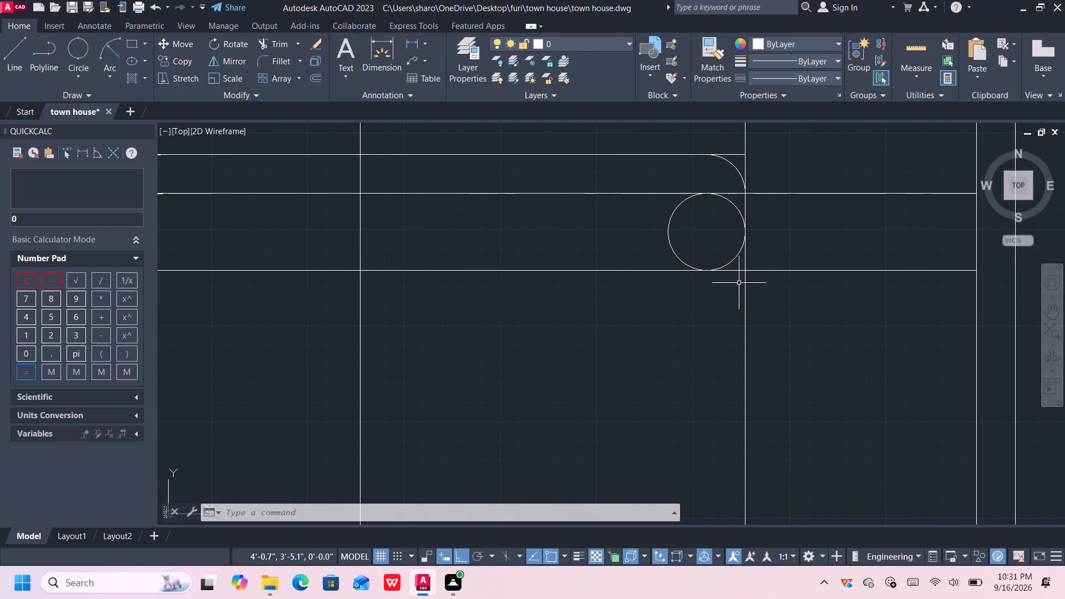
{"action": "type", "text": "tr"}
{"action": "key", "text": "Return"}
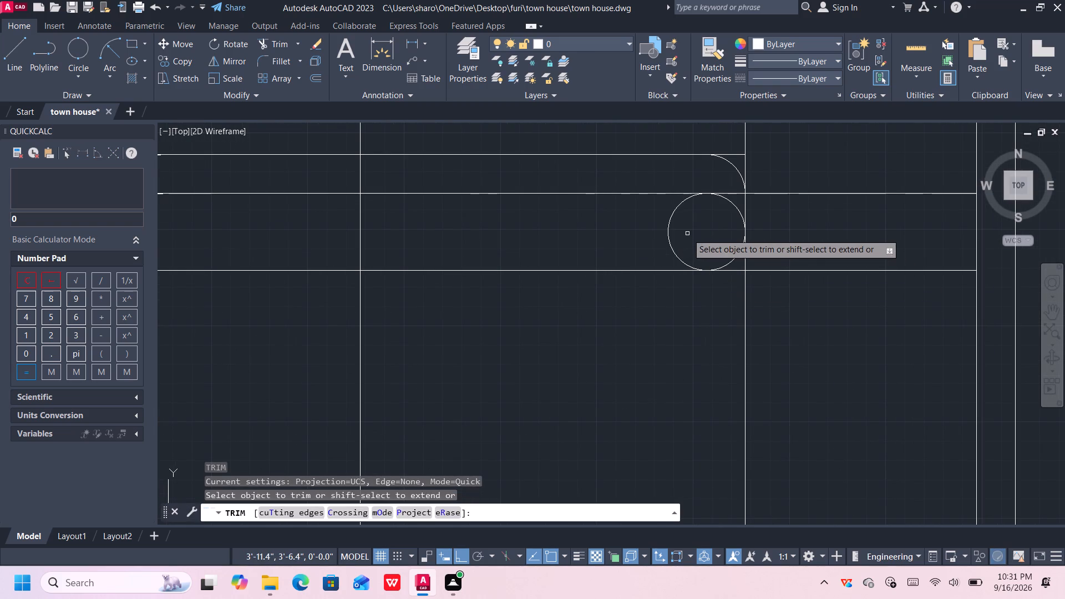
{"action": "left_click", "coordinate": [670, 240]}
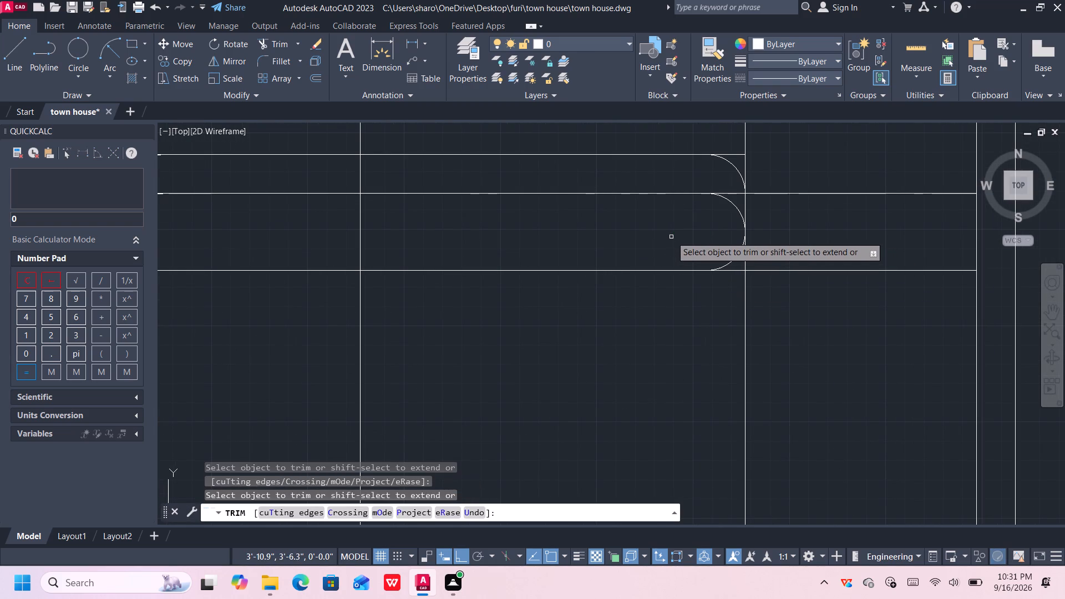
{"action": "left_click", "coordinate": [730, 195]}
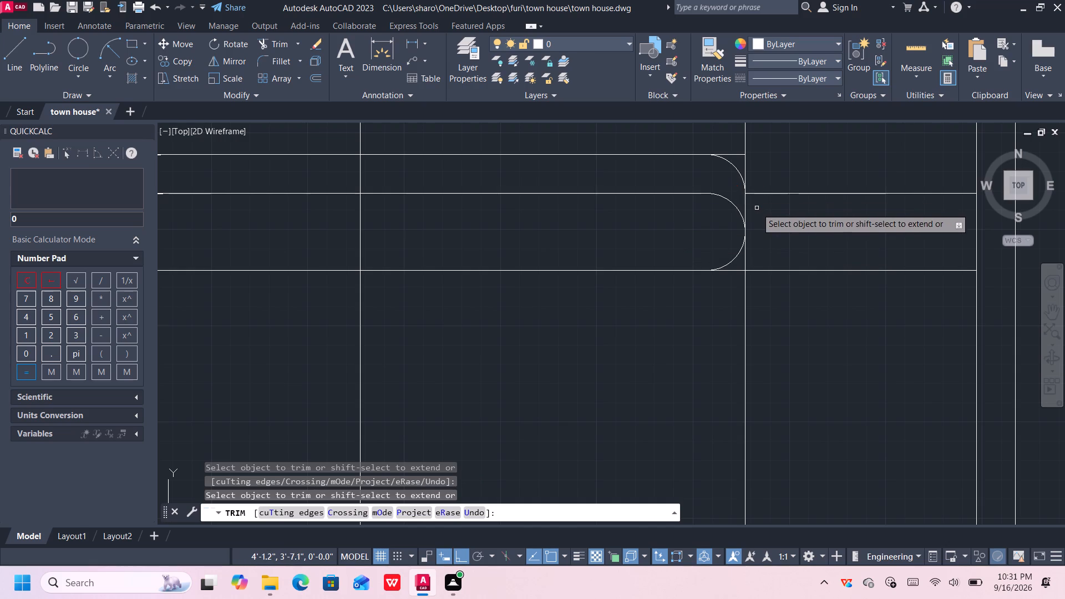
{"action": "left_click", "coordinate": [746, 264]}
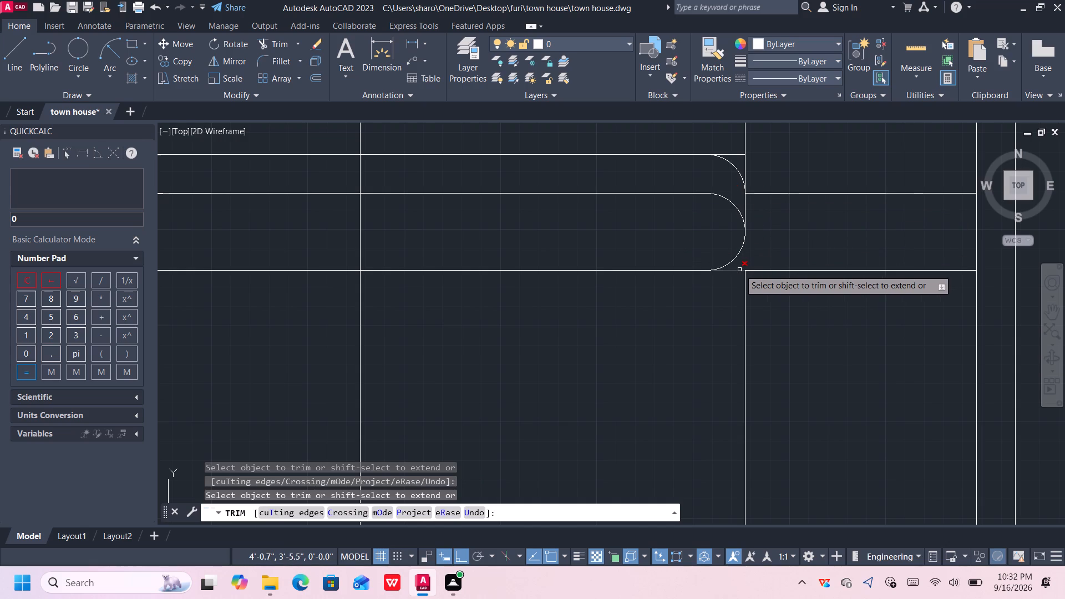
{"action": "left_click", "coordinate": [739, 270]}
Trim the centre vertical line within and below the strips, and the horizontal segments between the outer and inner large arcs.
{"action": "scroll", "coordinate": [716, 305], "scroll_direction": "down", "scroll_amount": 1}
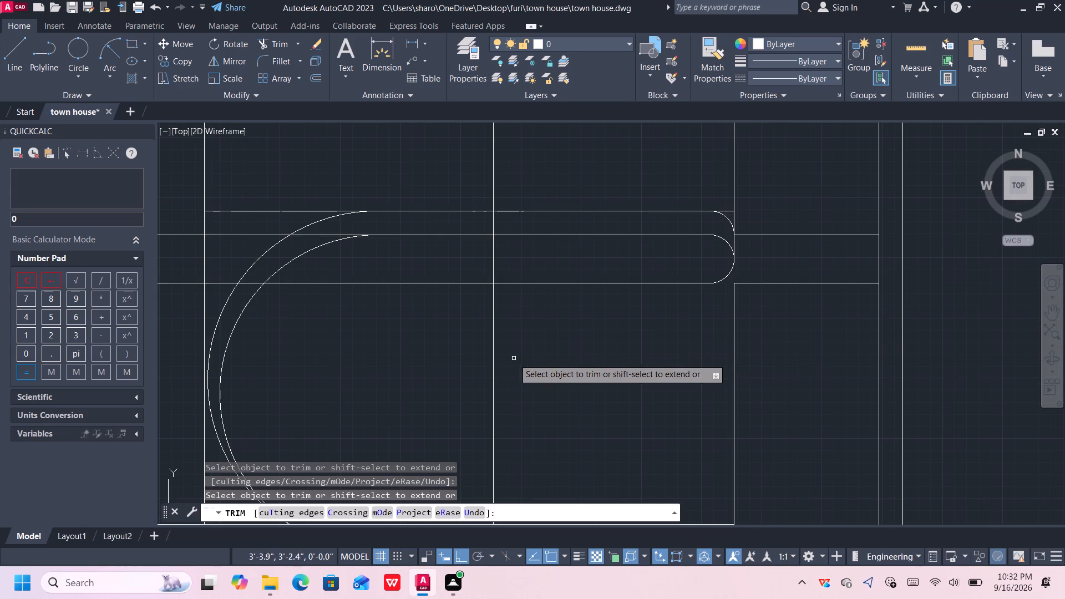
{"action": "middle_click_drag", "start_coordinate": [512, 358], "coordinate": [573, 277]}
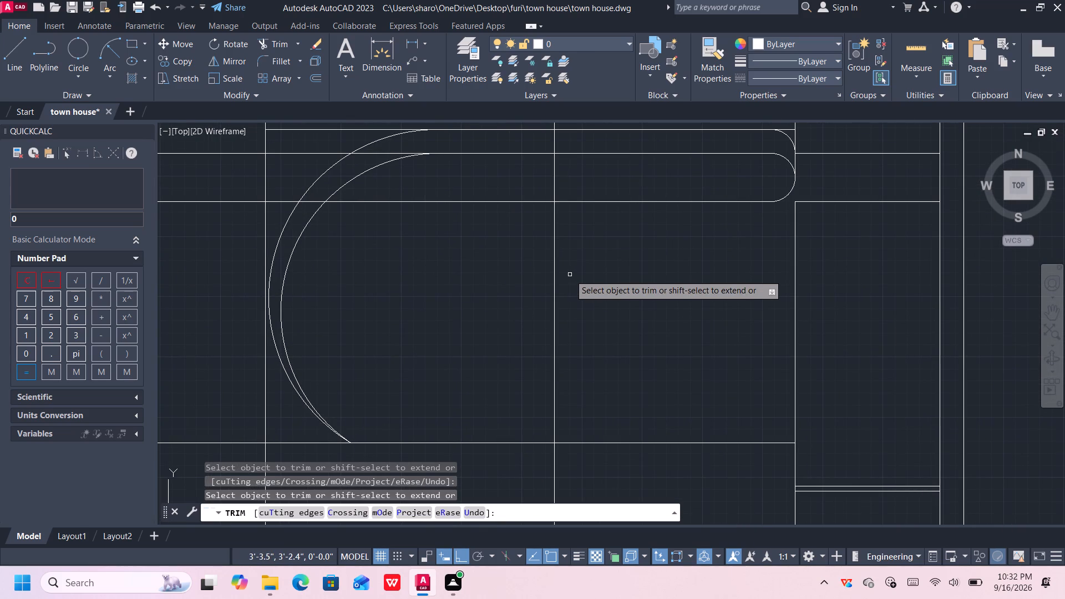
{"action": "left_click", "coordinate": [552, 177]}
{"action": "middle_click_drag", "start_coordinate": [541, 172], "coordinate": [619, 296]}
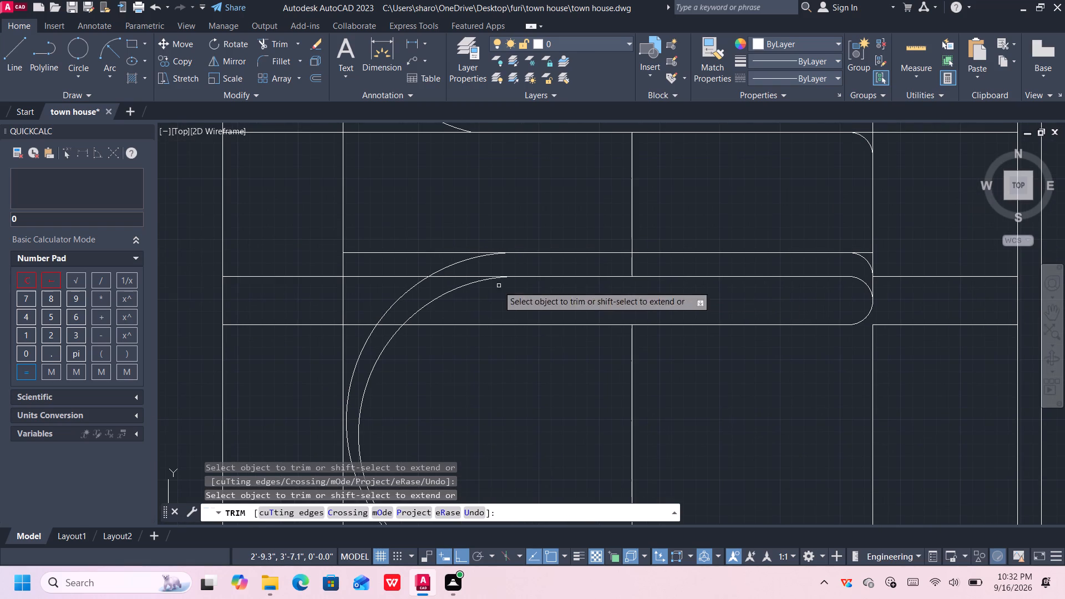
{"action": "left_click", "coordinate": [465, 276]}
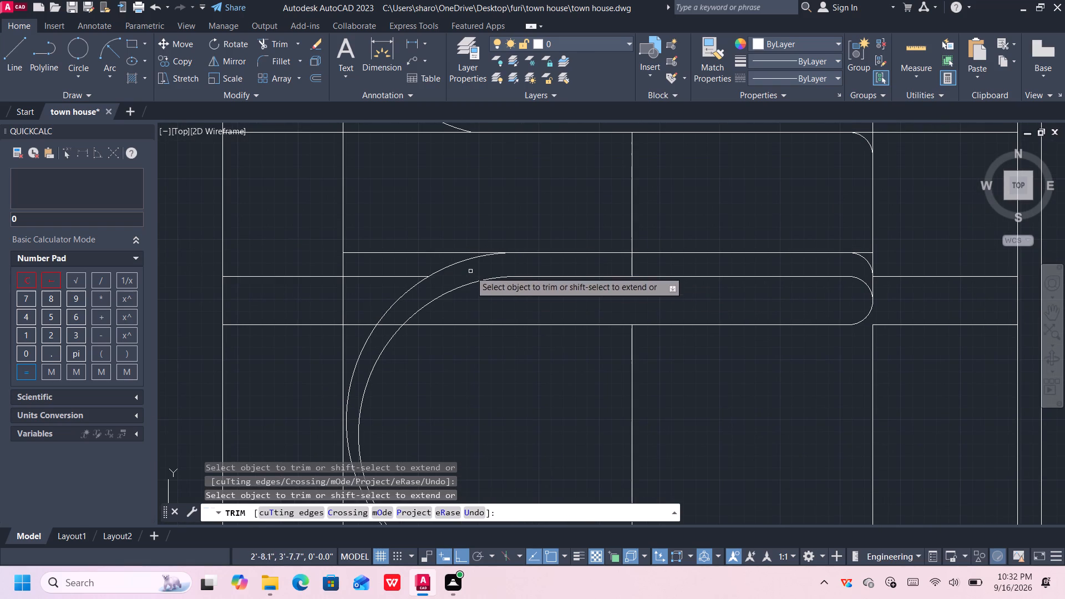
{"action": "left_click", "coordinate": [631, 263]}
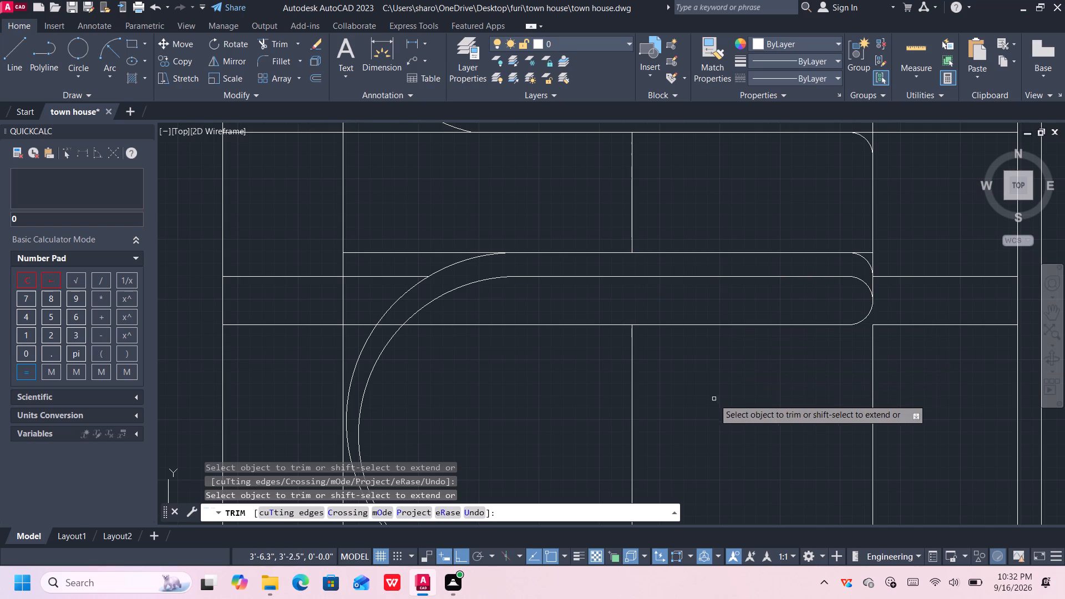
{"action": "middle_click_drag", "start_coordinate": [708, 405], "coordinate": [768, 293]}
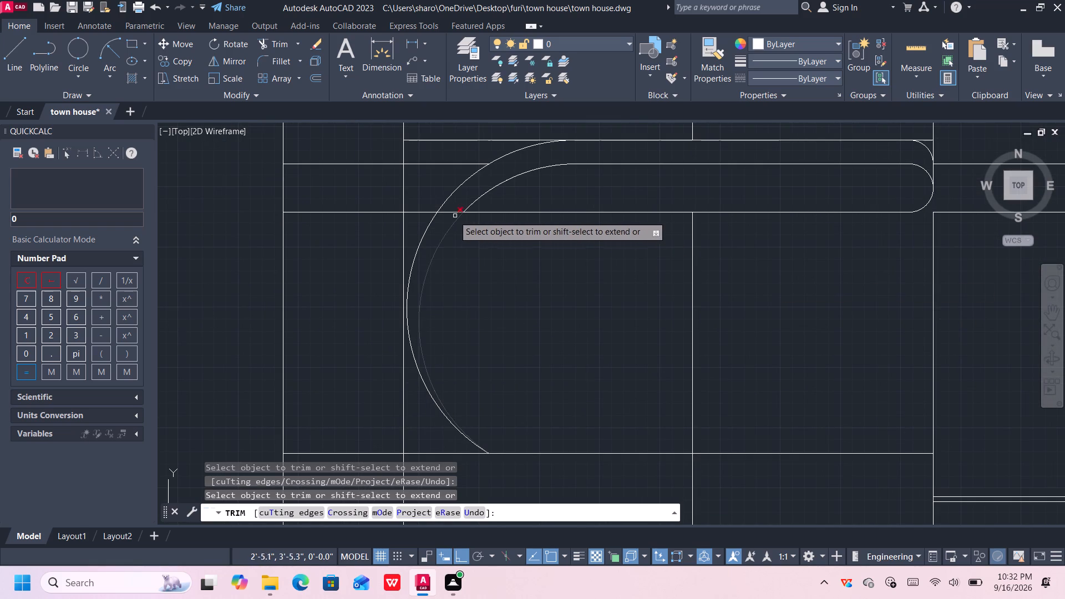
{"action": "left_click", "coordinate": [449, 214]}
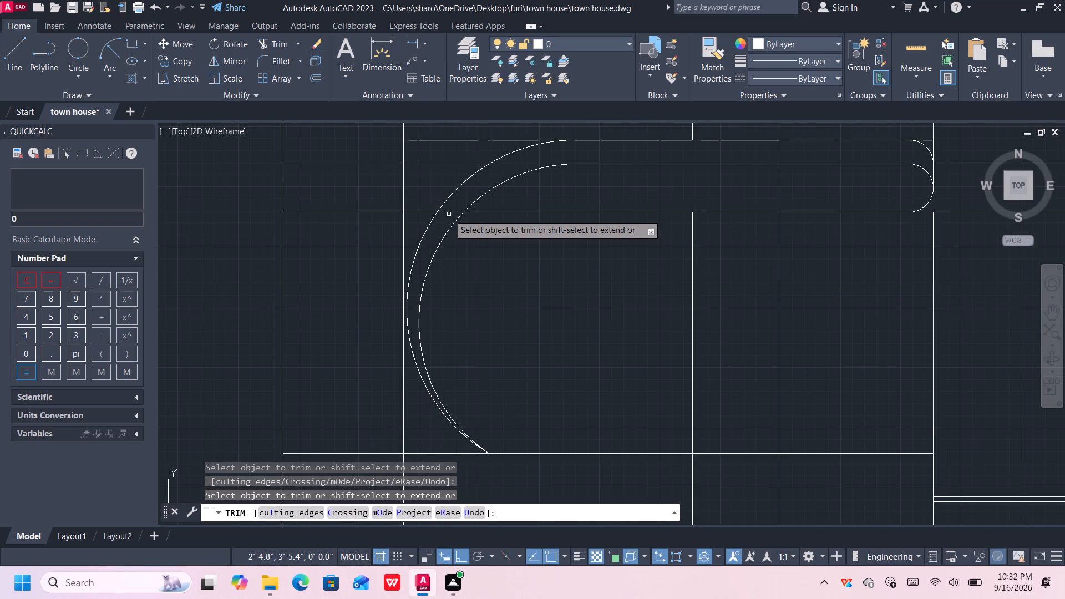
{"action": "left_click", "coordinate": [694, 286]}
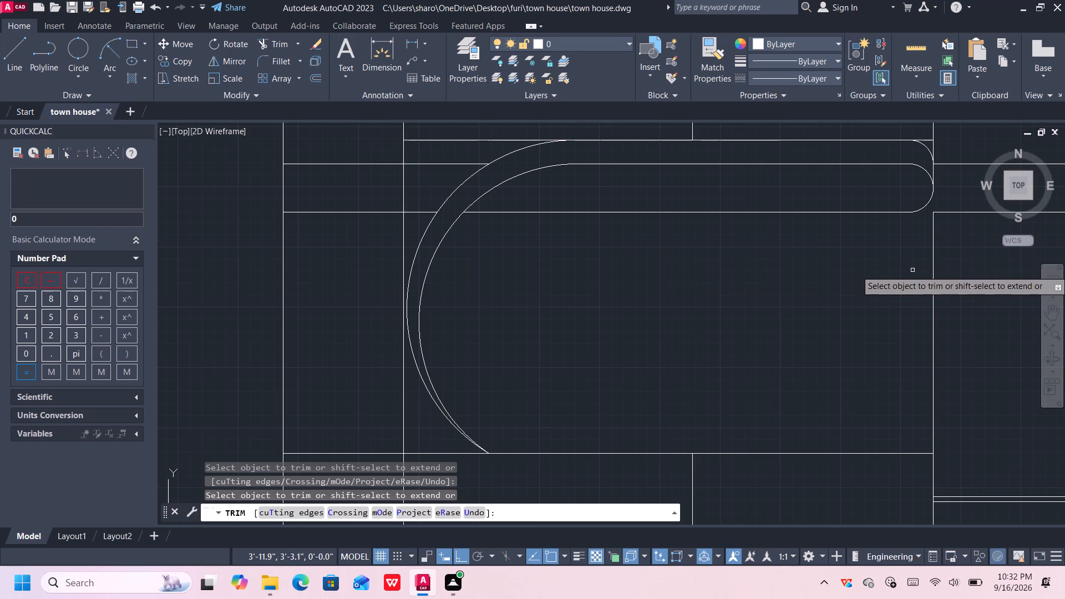
Trim the horizontal stub outside the upper strip's rounded corner and the centre vertical line above that strip.
{"action": "middle_click_drag", "start_coordinate": [935, 270], "coordinate": [747, 358]}
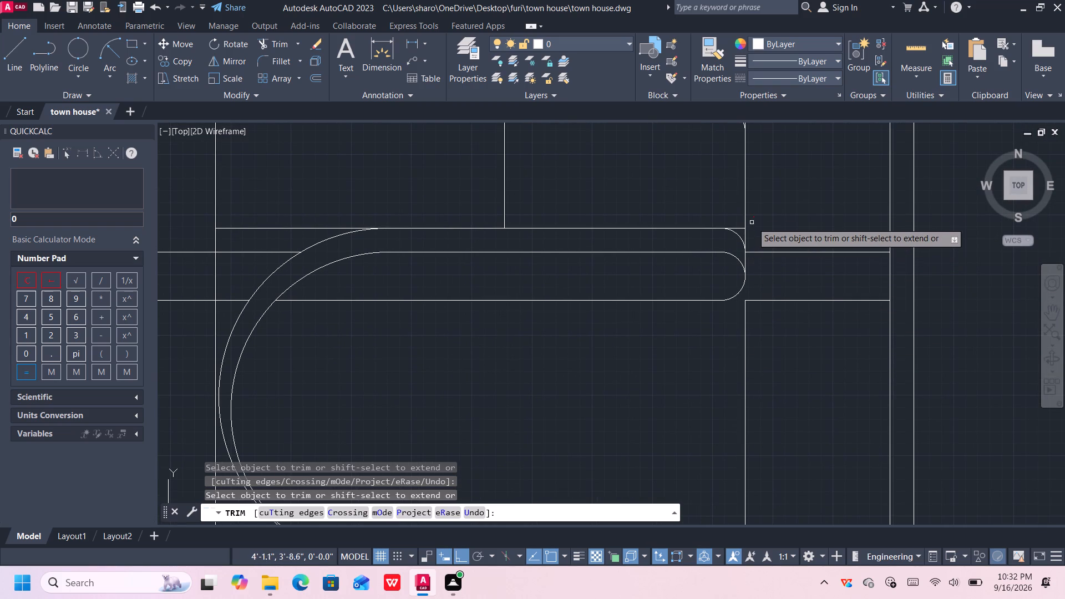
{"action": "middle_click_drag", "start_coordinate": [768, 202], "coordinate": [771, 267]}
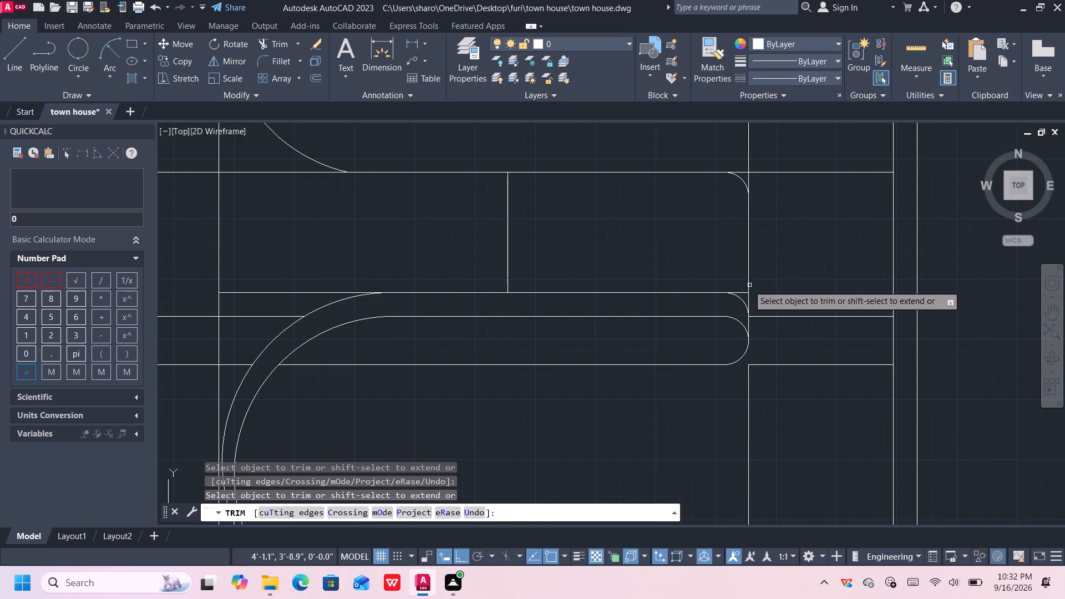
{"action": "left_click", "coordinate": [742, 291]}
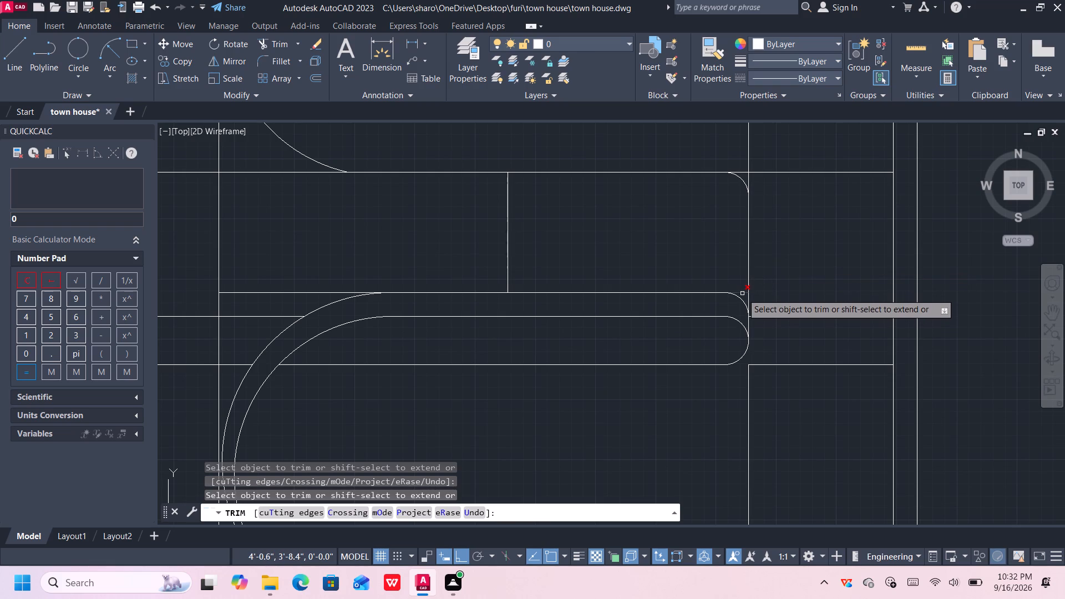
{"action": "left_click", "coordinate": [742, 293]}
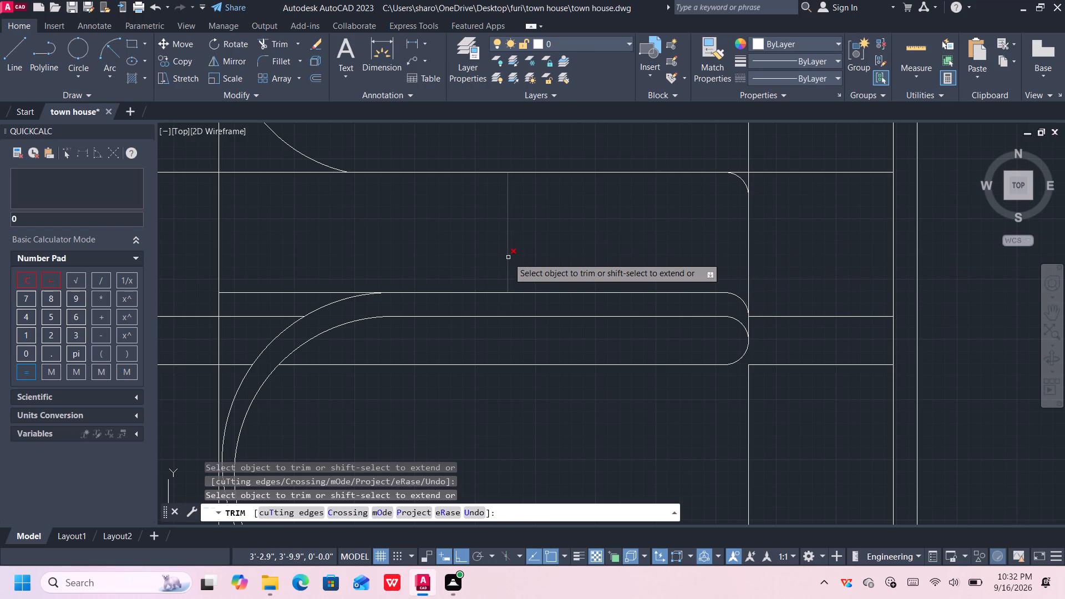
{"action": "left_click", "coordinate": [508, 257]}
Fence-trim the horizontal line segments between the left inner vertical line and the outer large arc.
{"action": "middle_click_drag", "start_coordinate": [508, 255], "coordinate": [746, 181]}
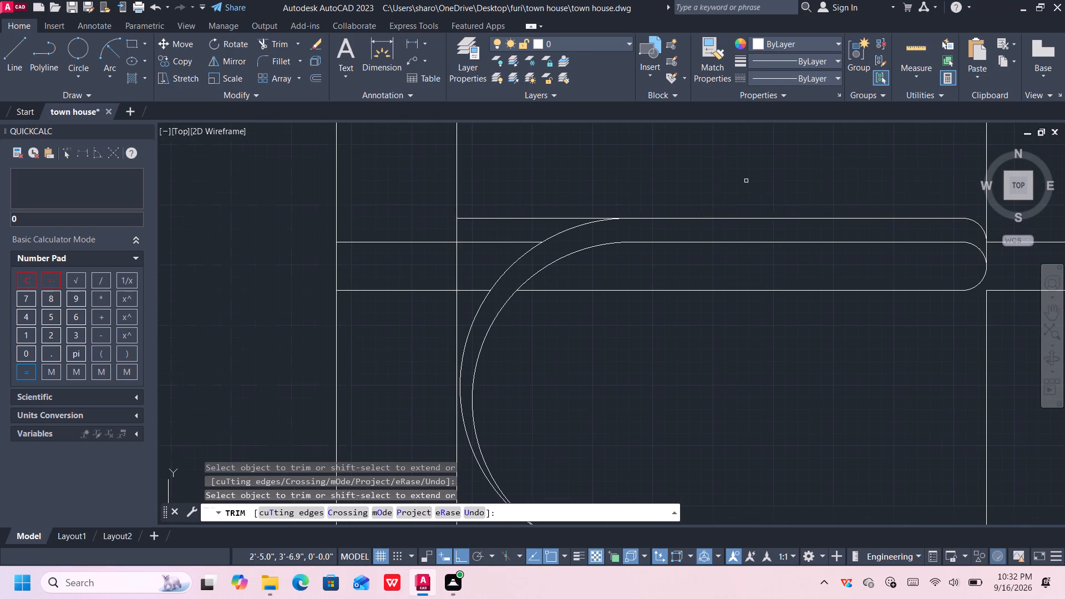
{"action": "left_click", "coordinate": [501, 216]}
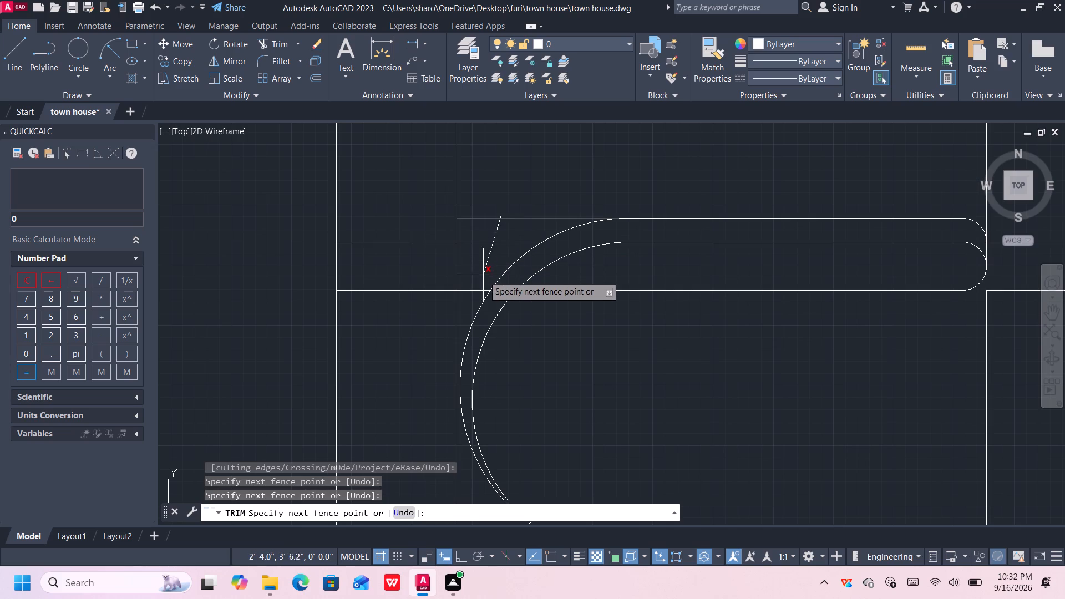
{"action": "left_click", "coordinate": [471, 297]}
Fence-trim the left inner and centre vertical lines out of the band below the arcs' bottom horizontal line.
{"action": "scroll", "coordinate": [480, 250], "scroll_direction": "down", "scroll_amount": 2}
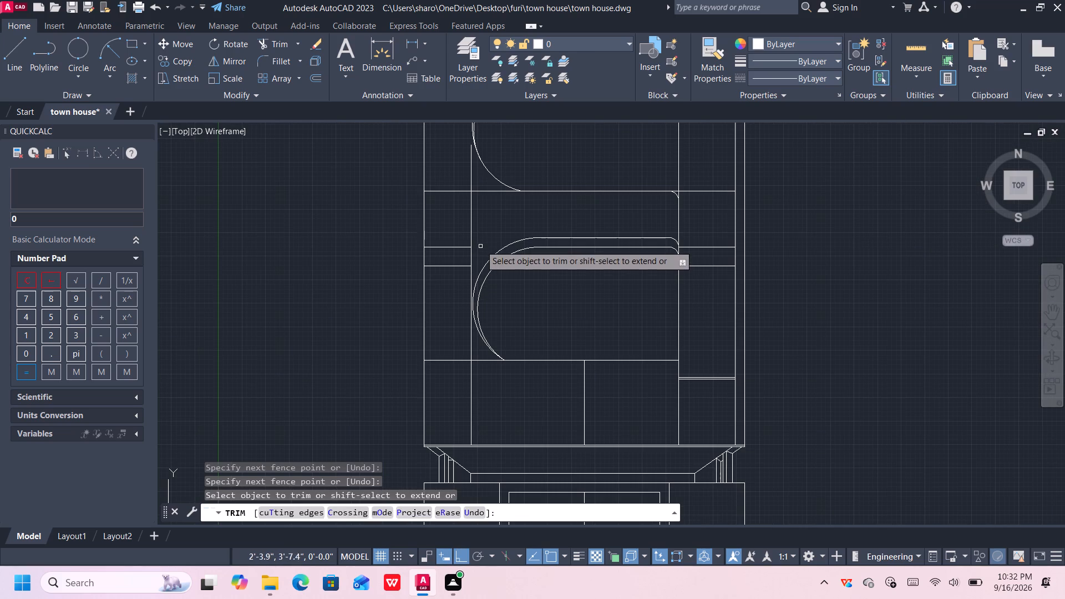
{"action": "middle_click_drag", "start_coordinate": [480, 241], "coordinate": [489, 226]}
{"action": "scroll", "coordinate": [499, 210], "scroll_direction": "down", "scroll_amount": 1}
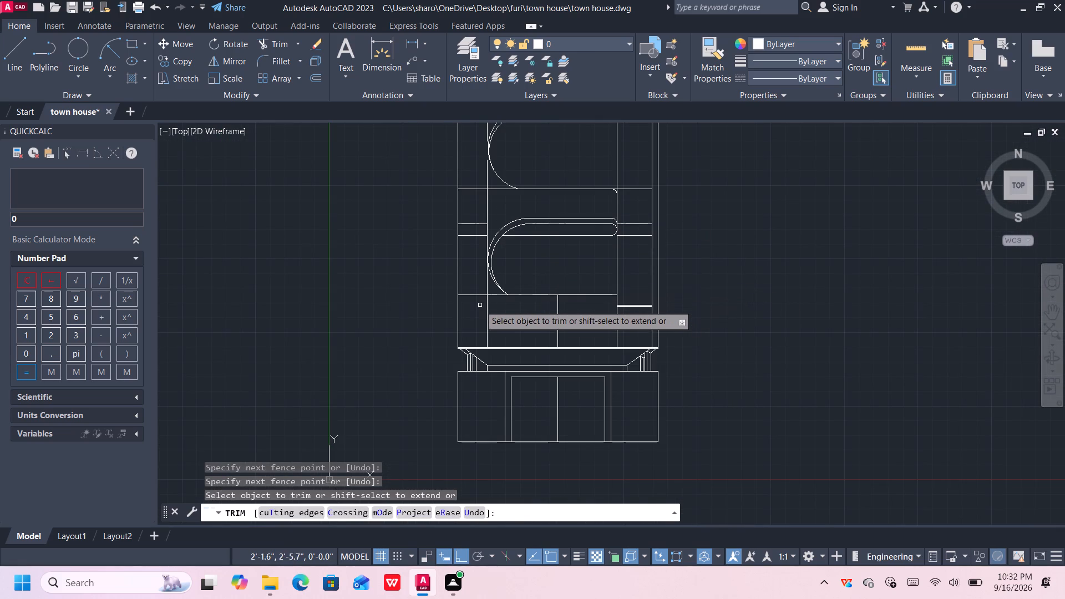
{"action": "scroll", "coordinate": [480, 303], "scroll_direction": "up", "scroll_amount": 1}
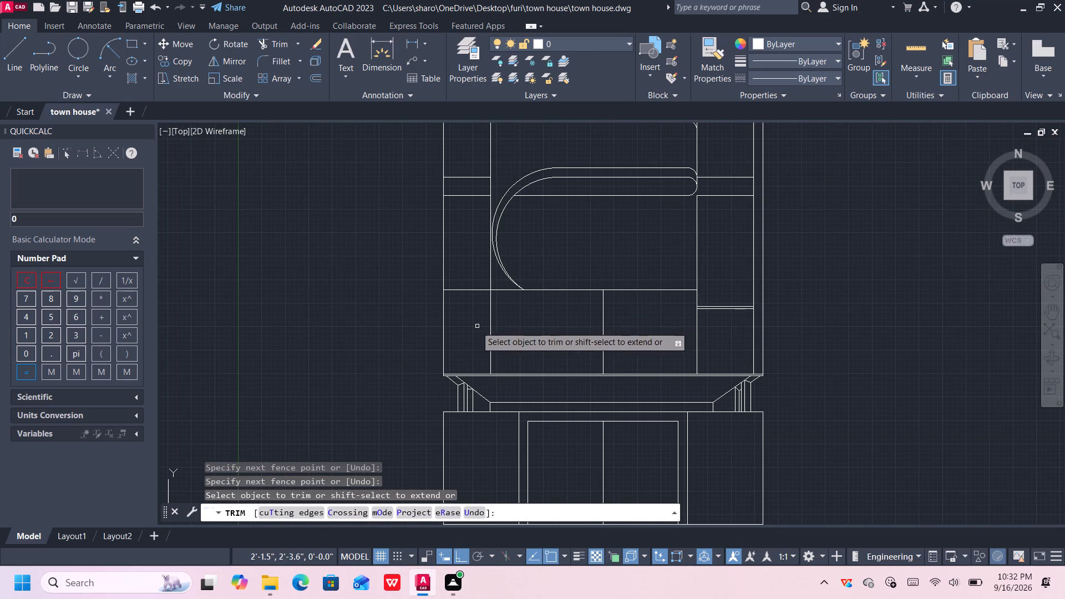
{"action": "left_click", "coordinate": [476, 326]}
{"action": "left_click", "coordinate": [687, 328]}
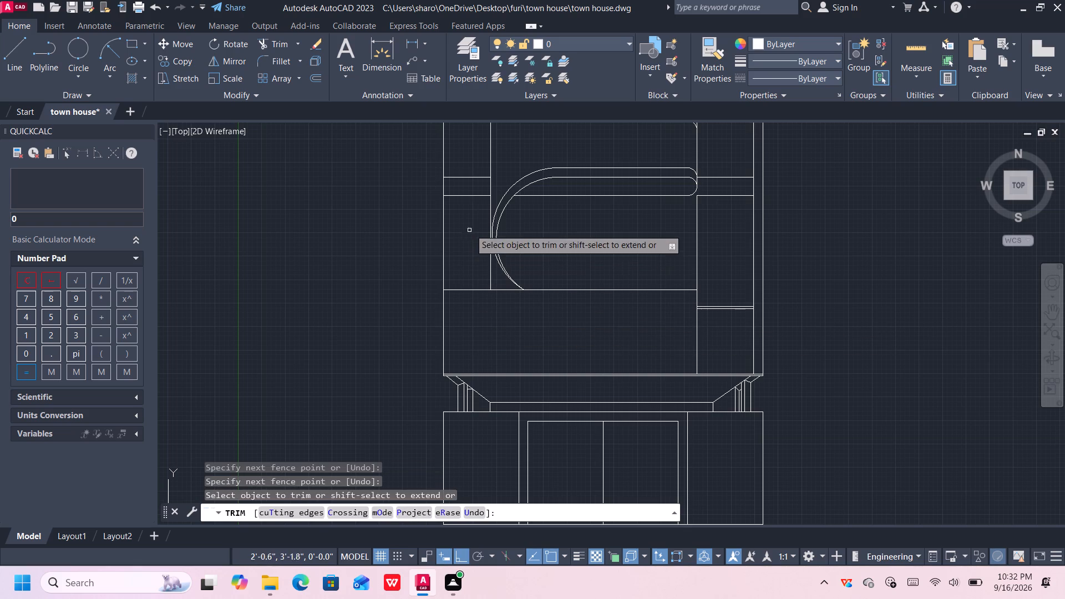
Trim the left inner vertical line beside the lower arc up to the next horizontal line, plus the two horizontal segments meeting it.
{"action": "left_click", "coordinate": [490, 198]}
{"action": "left_click", "coordinate": [479, 195]}
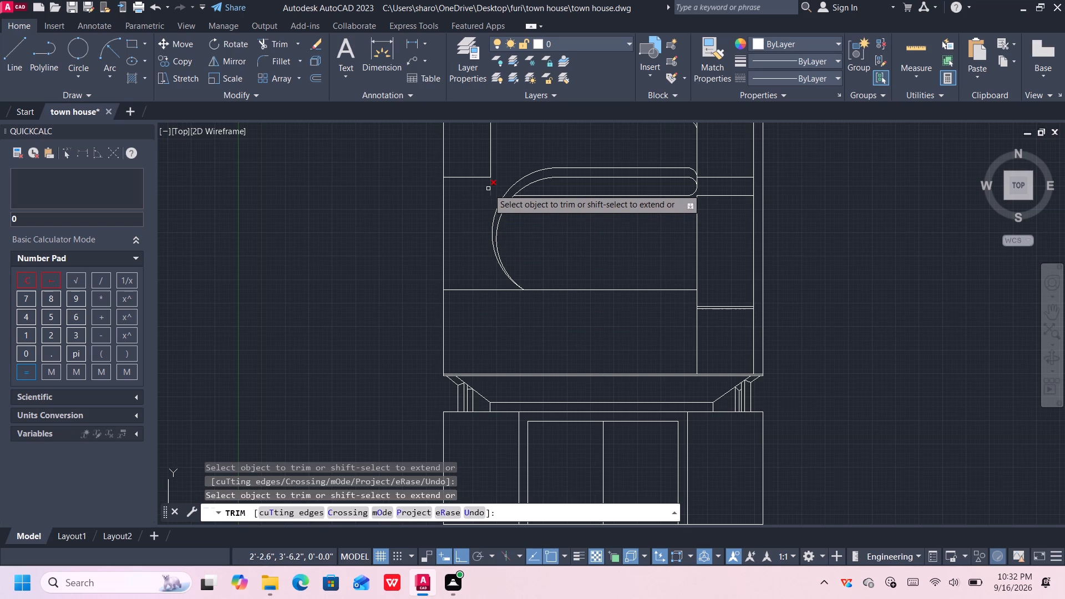
{"action": "left_click", "coordinate": [488, 189]}
{"action": "left_click", "coordinate": [483, 179]}
{"action": "middle_click_drag", "start_coordinate": [497, 171], "coordinate": [499, 176]}
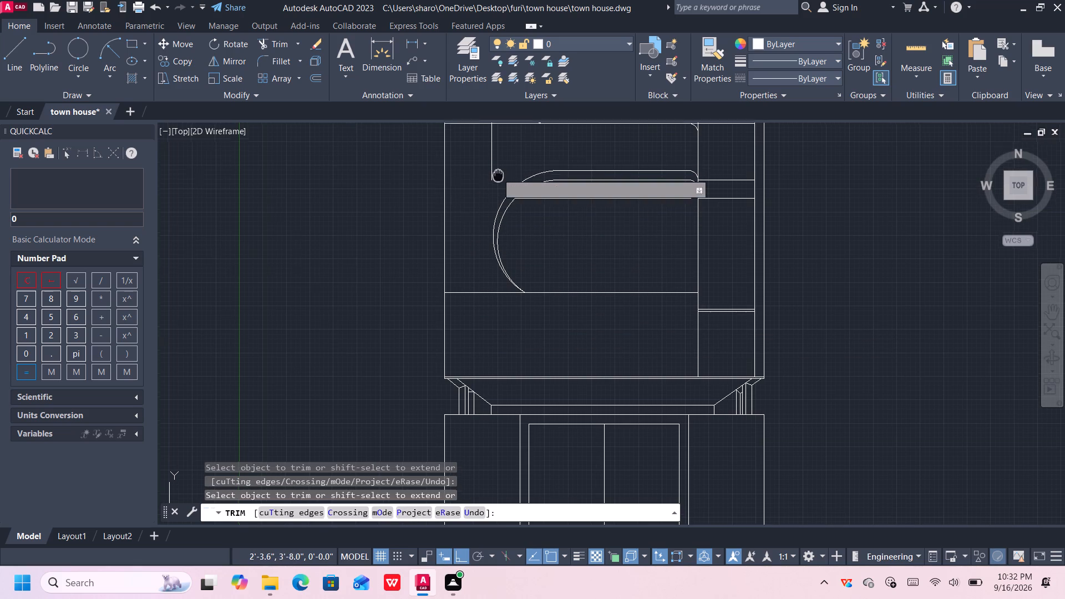
{"action": "middle_click_drag", "start_coordinate": [499, 176], "coordinate": [500, 217]}
{"action": "left_click", "coordinate": [494, 201]}
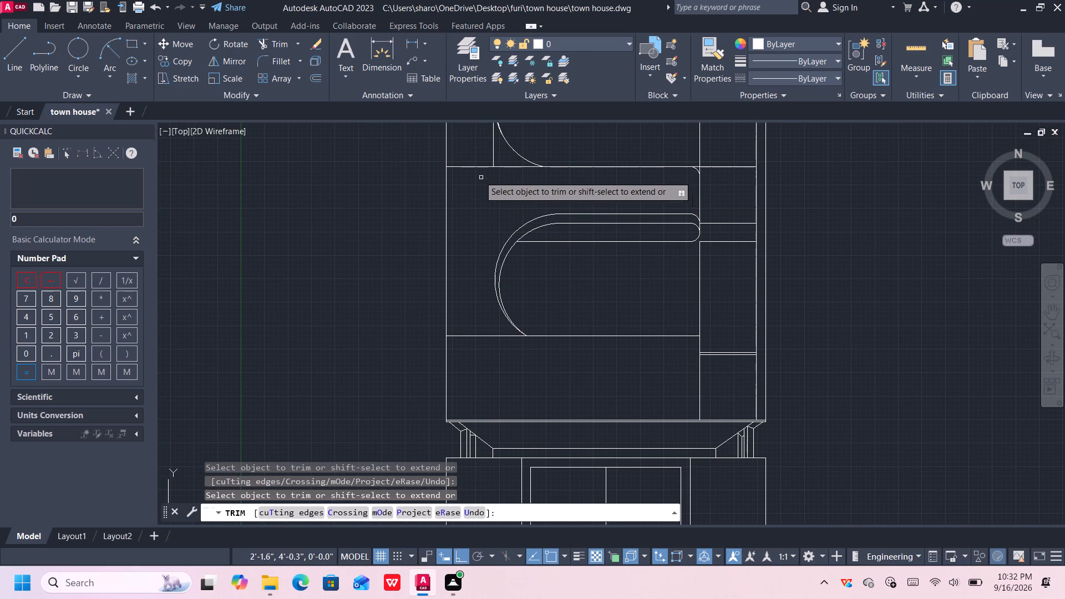
Trim the horizontal line beyond the upper arc's lower-left end and the leftover vertical line below that arc's leftmost point.
{"action": "left_click", "coordinate": [478, 169]}
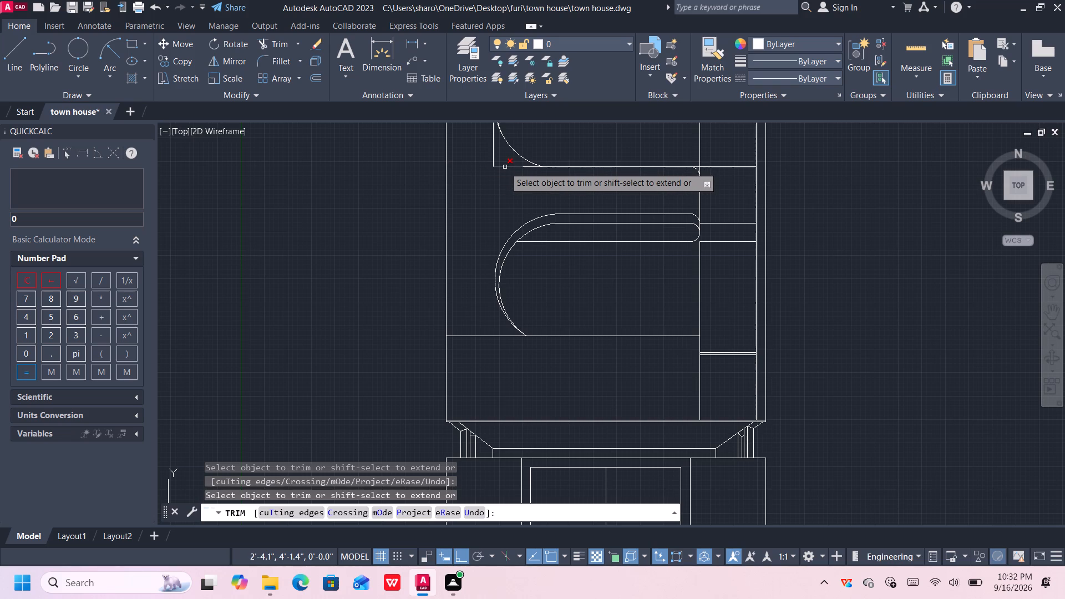
{"action": "left_click", "coordinate": [504, 166]}
{"action": "middle_click_drag", "start_coordinate": [503, 165], "coordinate": [497, 218]}
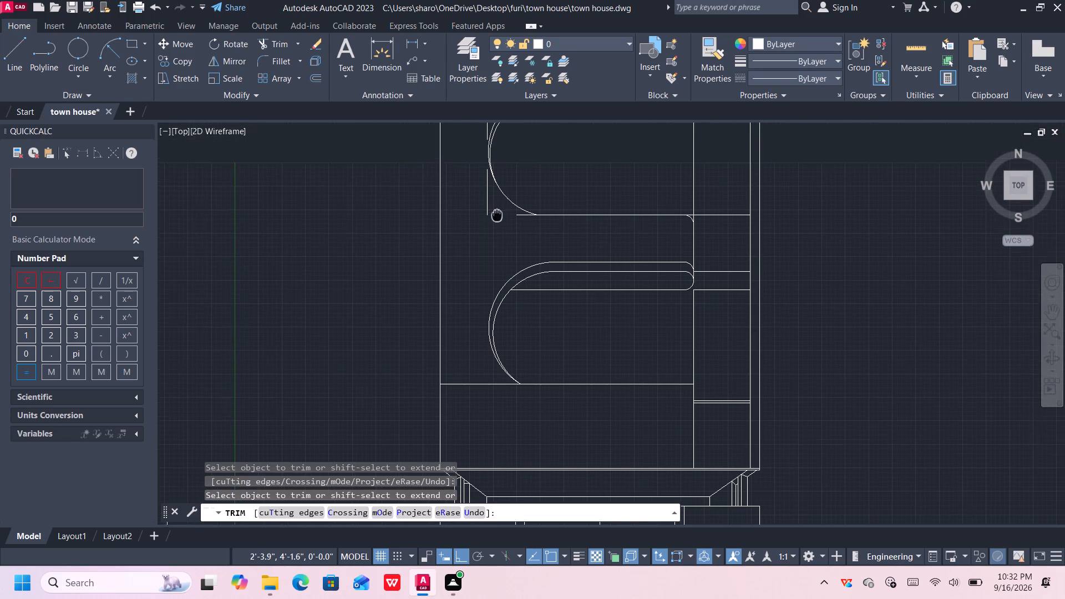
{"action": "middle_click_drag", "start_coordinate": [497, 218], "coordinate": [497, 226]}
{"action": "left_click", "coordinate": [519, 227]}
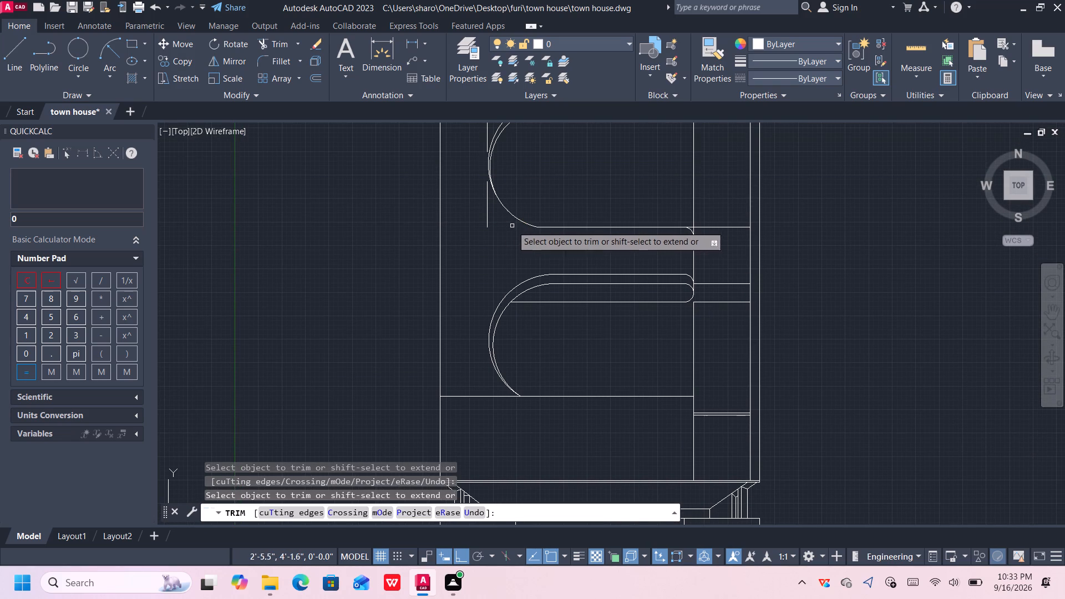
{"action": "left_click", "coordinate": [487, 214]}
Trim the remaining left inner vertical line and the two horizontal lines around and above the upper arc's top-left side.
{"action": "middle_click_drag", "start_coordinate": [487, 207], "coordinate": [487, 212]}
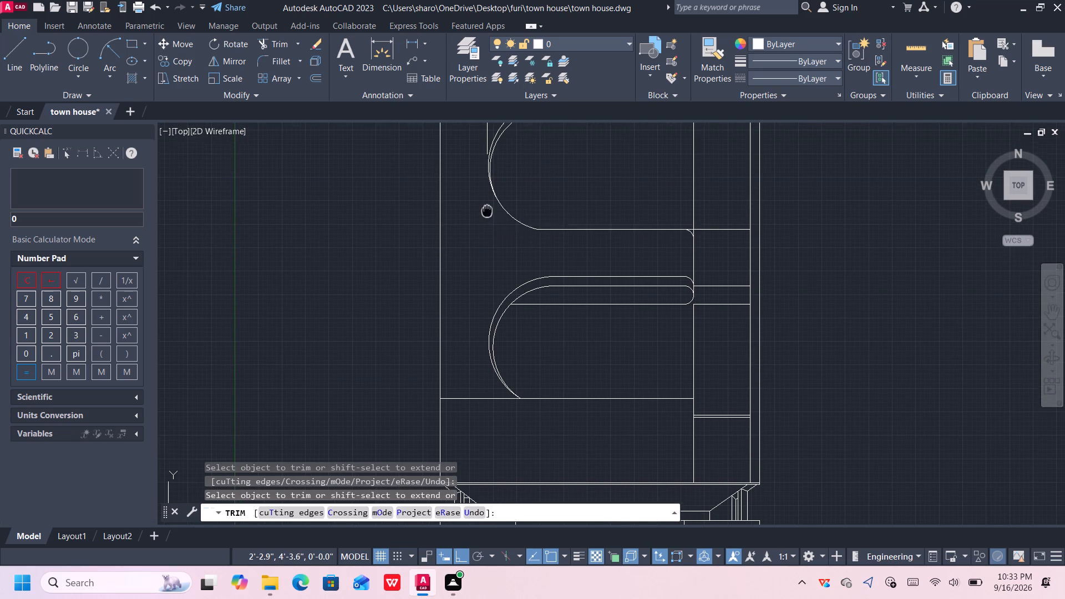
{"action": "middle_click_drag", "start_coordinate": [487, 212], "coordinate": [486, 357]}
{"action": "left_click", "coordinate": [488, 267]}
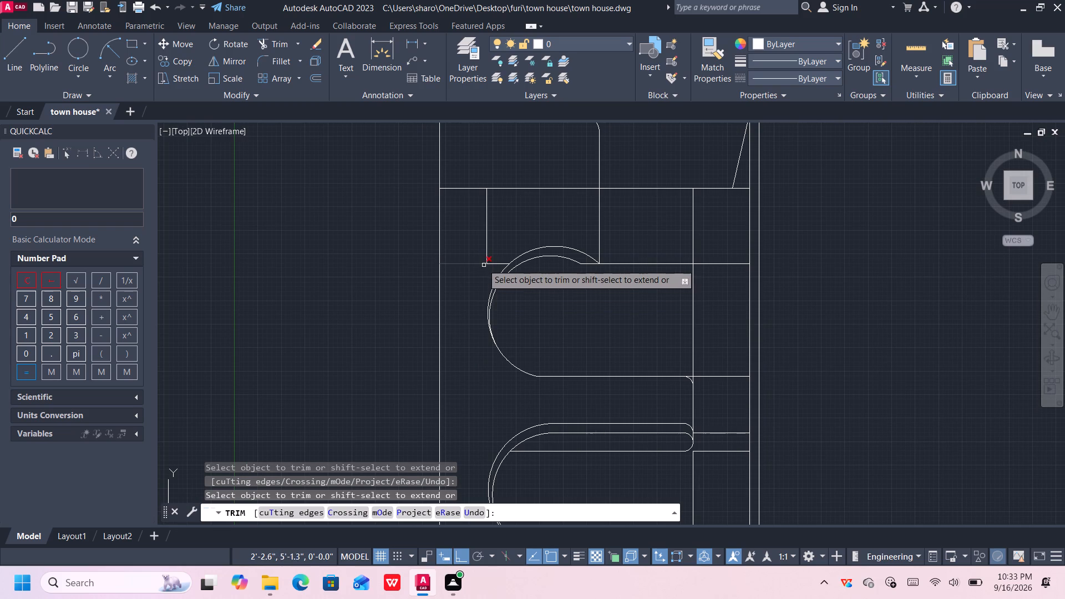
{"action": "left_click", "coordinate": [483, 264]}
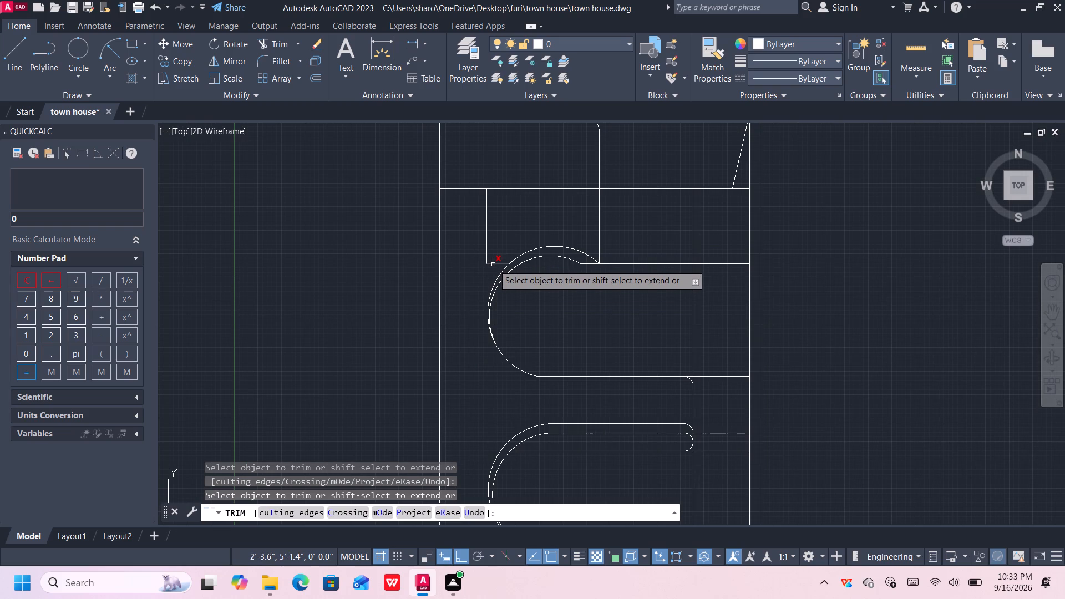
{"action": "left_click", "coordinate": [493, 265]}
{"action": "left_click", "coordinate": [485, 246]}
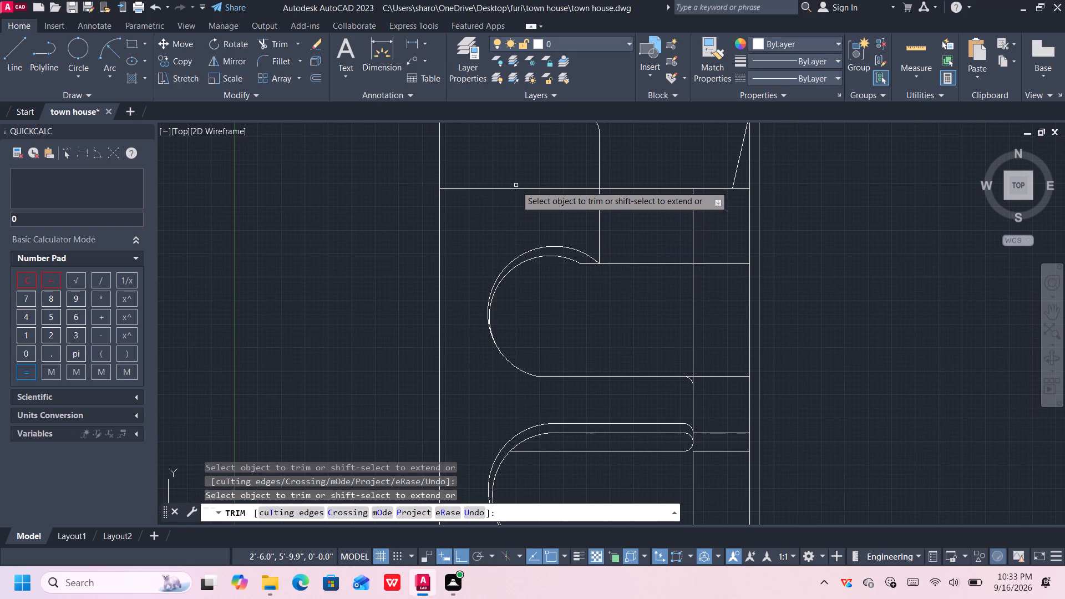
{"action": "left_click", "coordinate": [516, 187]}
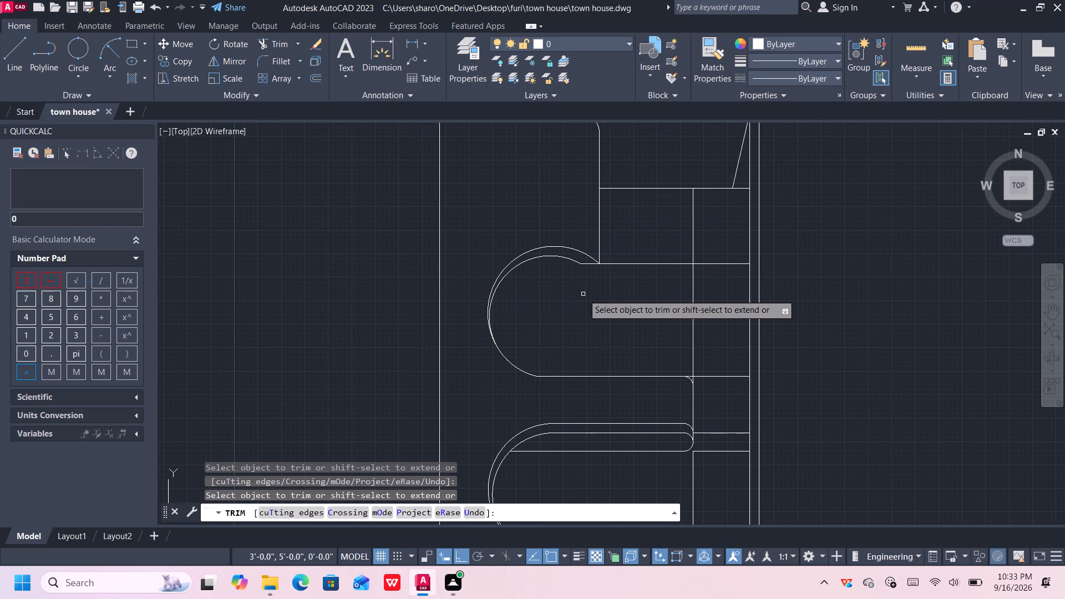
Examine the trimmed elevation around both arcs and the narrow right-hand column.
{"action": "middle_click_drag", "start_coordinate": [609, 323], "coordinate": [526, 299]}
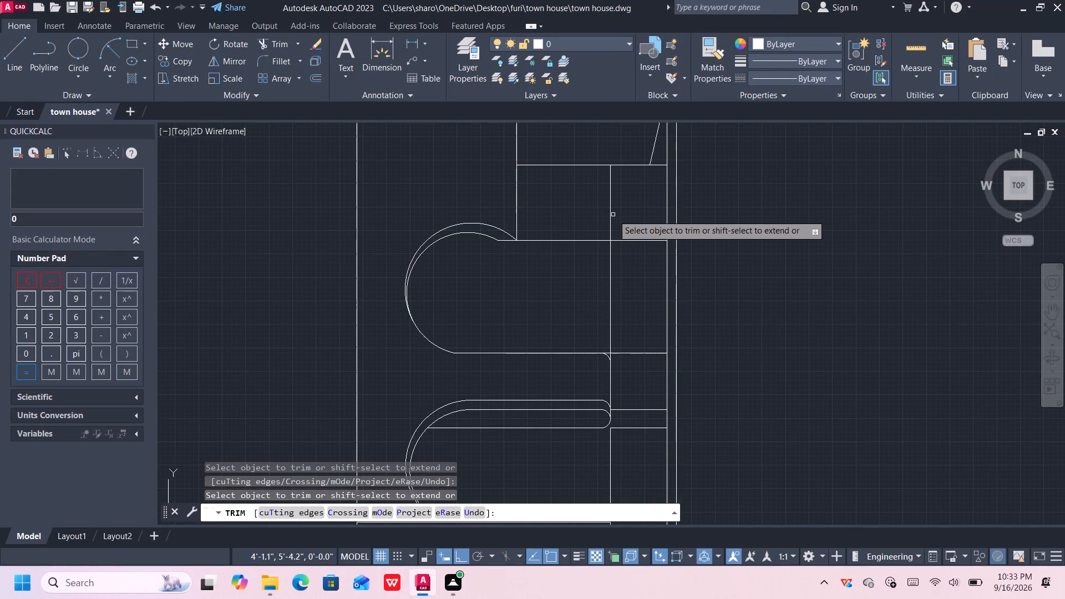
{"action": "scroll", "coordinate": [618, 247], "scroll_direction": "down", "scroll_amount": 1}
{"action": "middle_click_drag", "start_coordinate": [627, 283], "coordinate": [613, 241]}
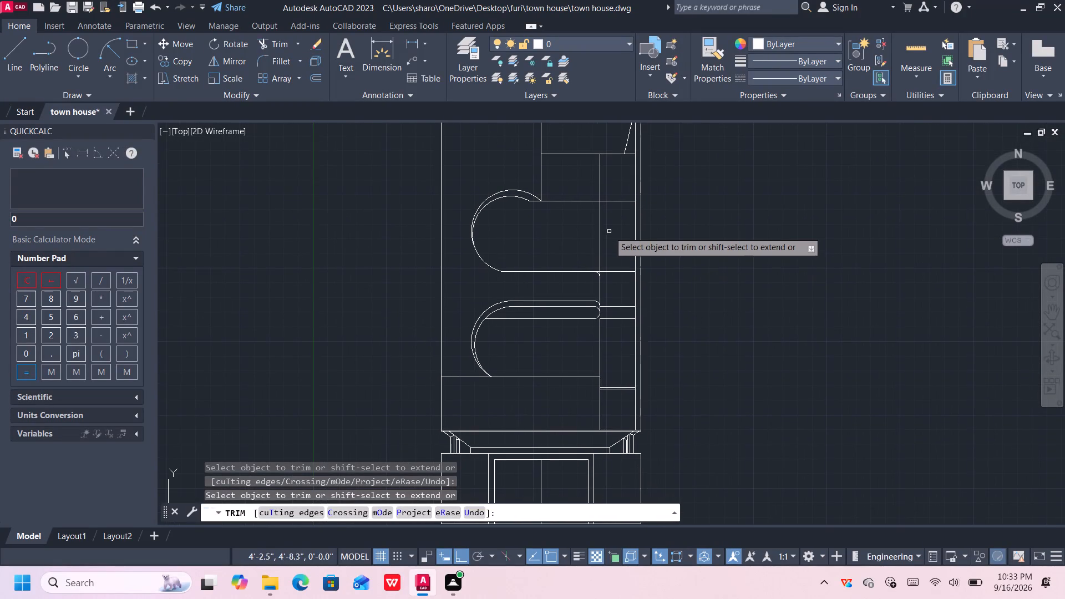
{"action": "middle_click_drag", "start_coordinate": [610, 255], "coordinate": [607, 222]}
{"action": "middle_click_drag", "start_coordinate": [613, 203], "coordinate": [613, 204]}
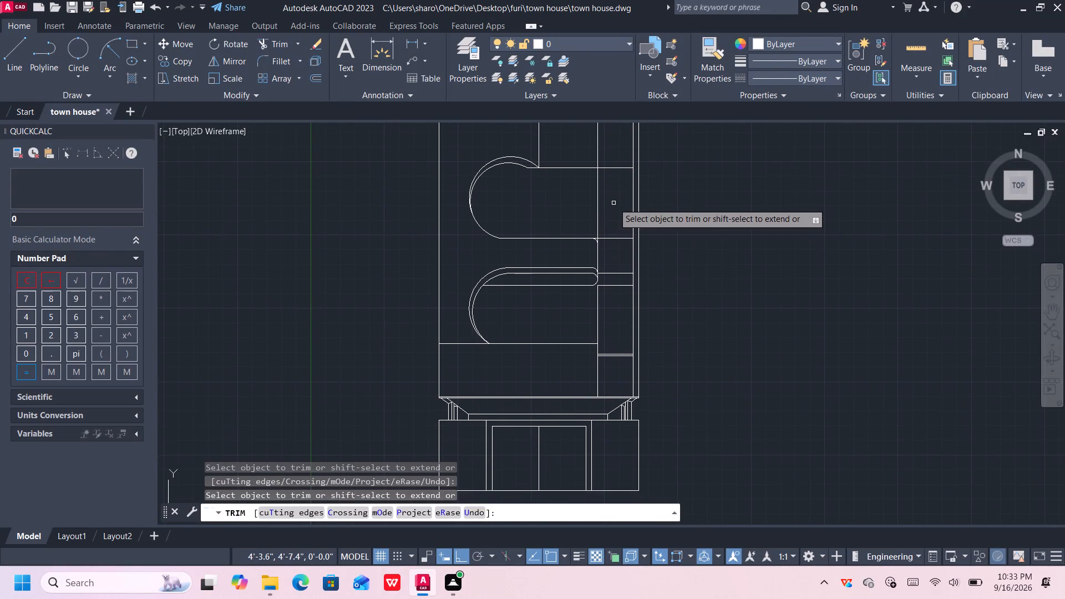
{"action": "middle_click_drag", "start_coordinate": [613, 204], "coordinate": [621, 263]}
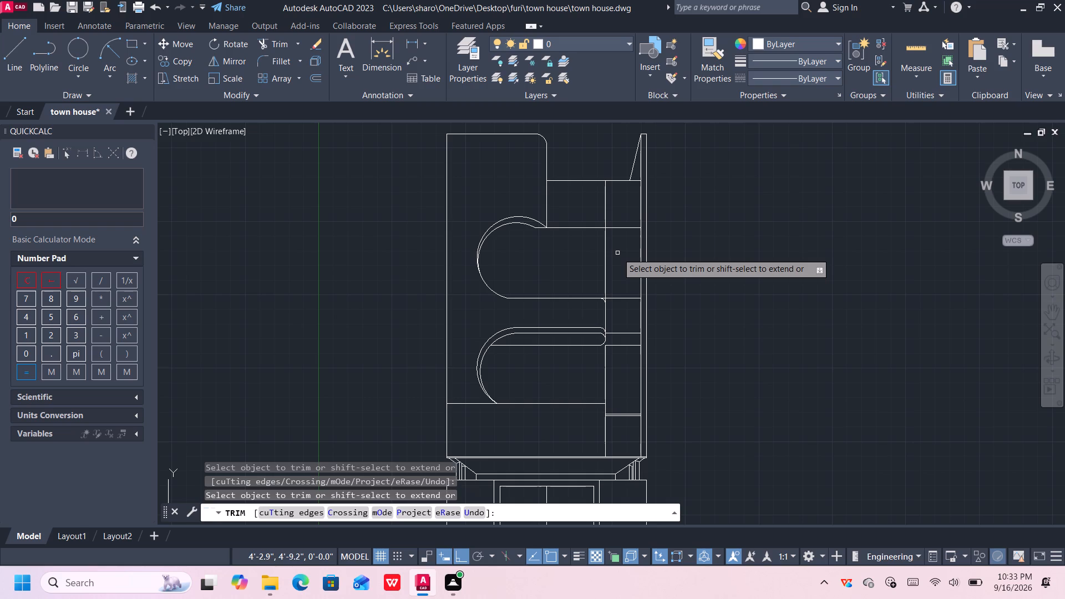
{"action": "middle_click_drag", "start_coordinate": [615, 250], "coordinate": [616, 273]}
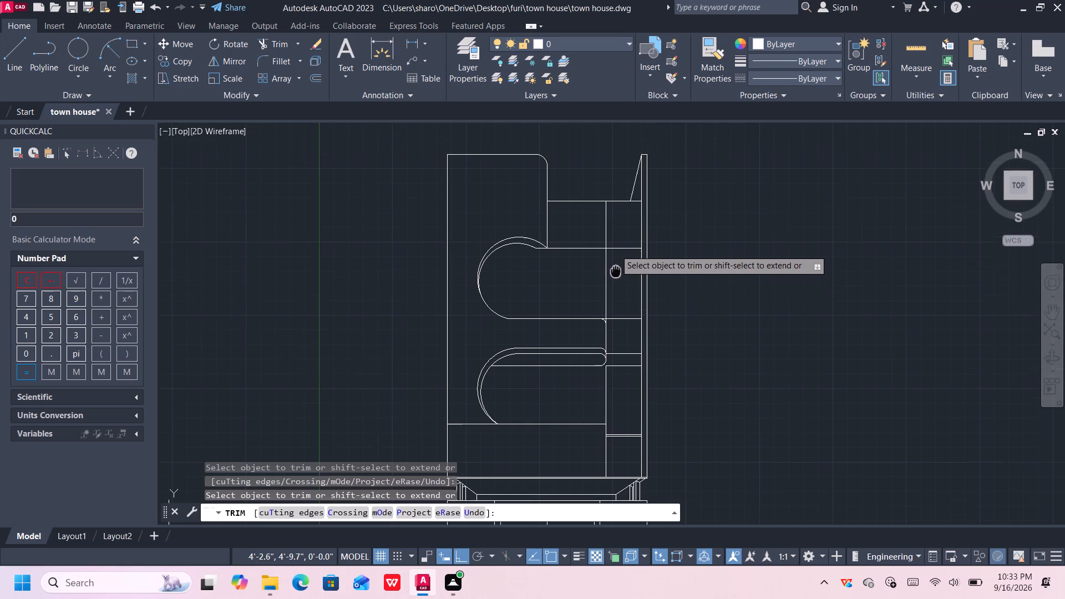
{"action": "middle_click_drag", "start_coordinate": [616, 273], "coordinate": [617, 292]}
{"action": "scroll", "coordinate": [618, 294], "scroll_direction": "up", "scroll_amount": 1}
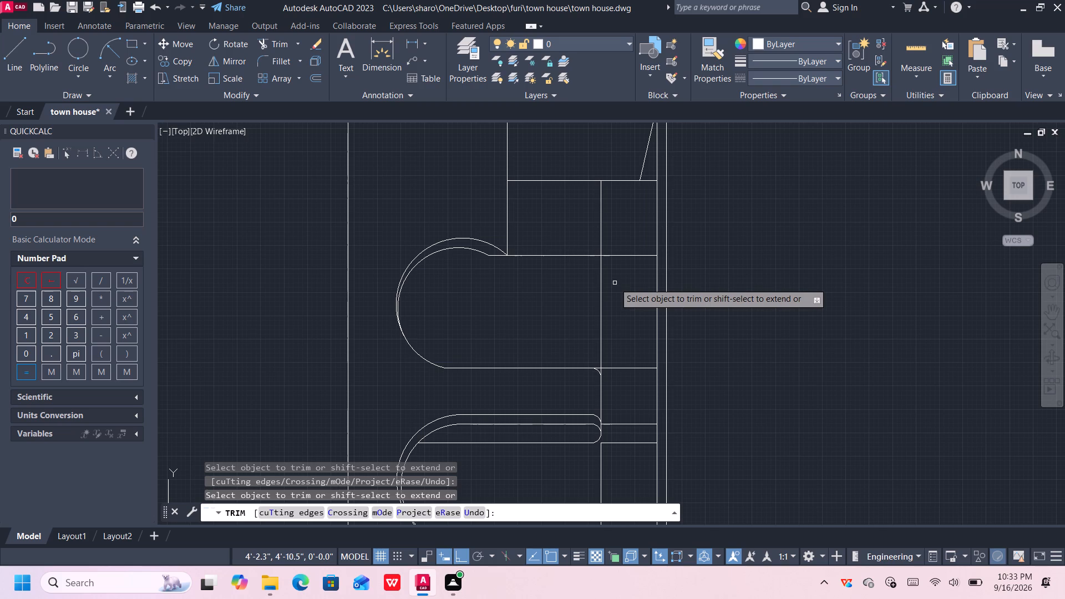
{"action": "key", "text": "Escape"}
Offset the horizontal line at the upper arc's right end 3" downward.
{"action": "left_click", "coordinate": [579, 256]}
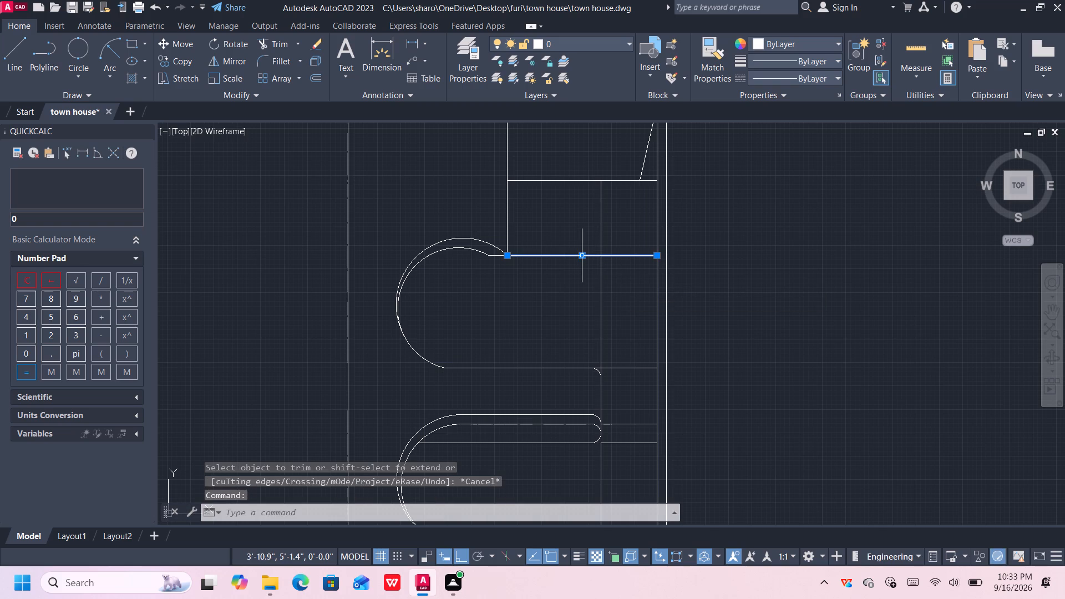
{"action": "key", "text": "o"}
{"action": "key", "text": "Return"}
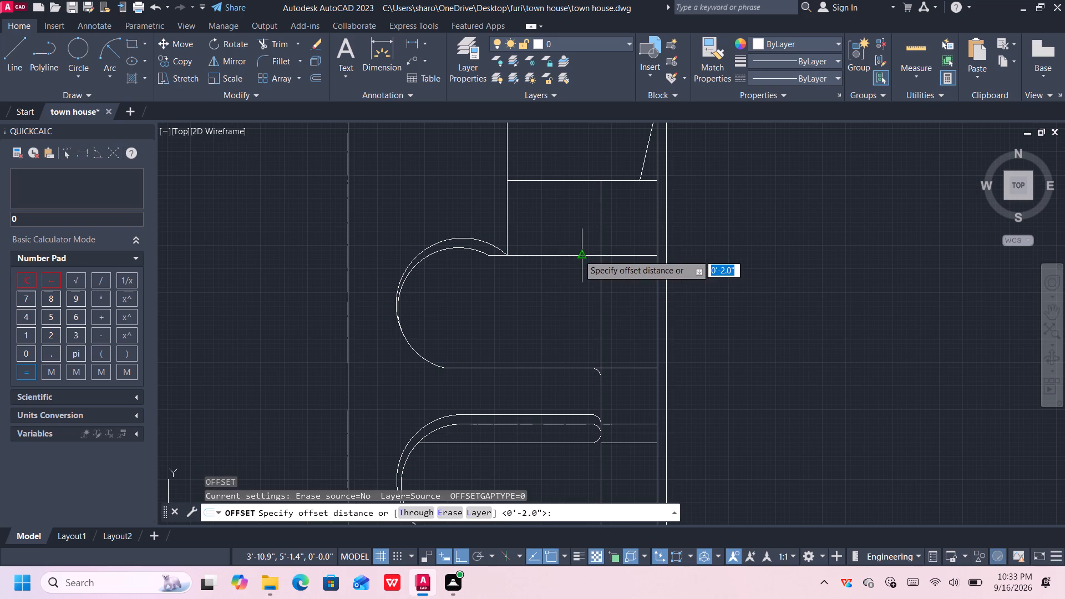
{"action": "left_click", "coordinate": [579, 255]}
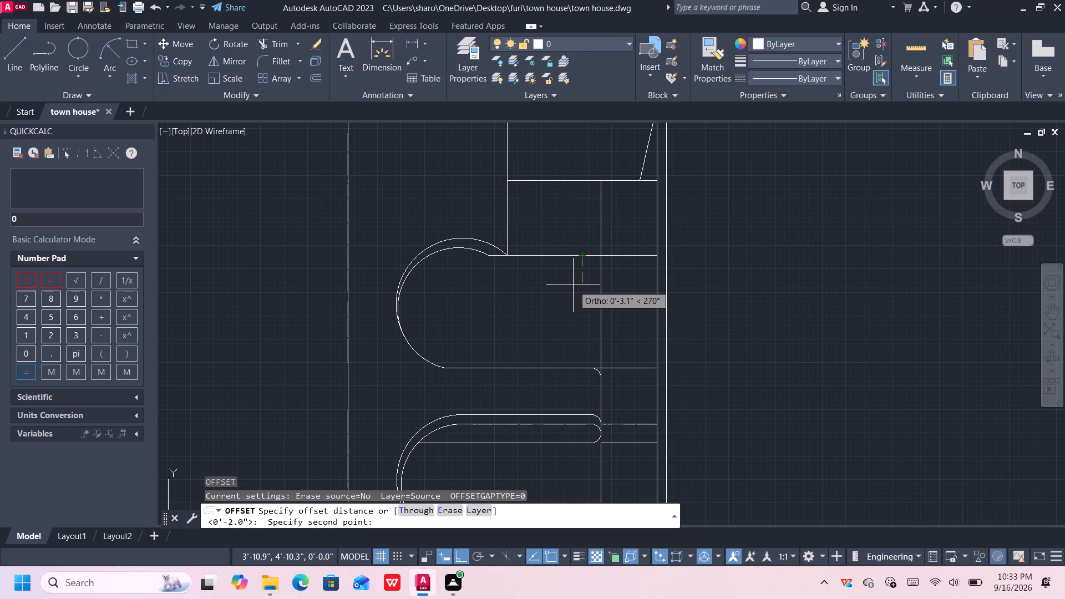
{"action": "key", "text": "3"}
{"action": "key", "text": "shift+quotedbl"}
{"action": "key", "text": "Return"}
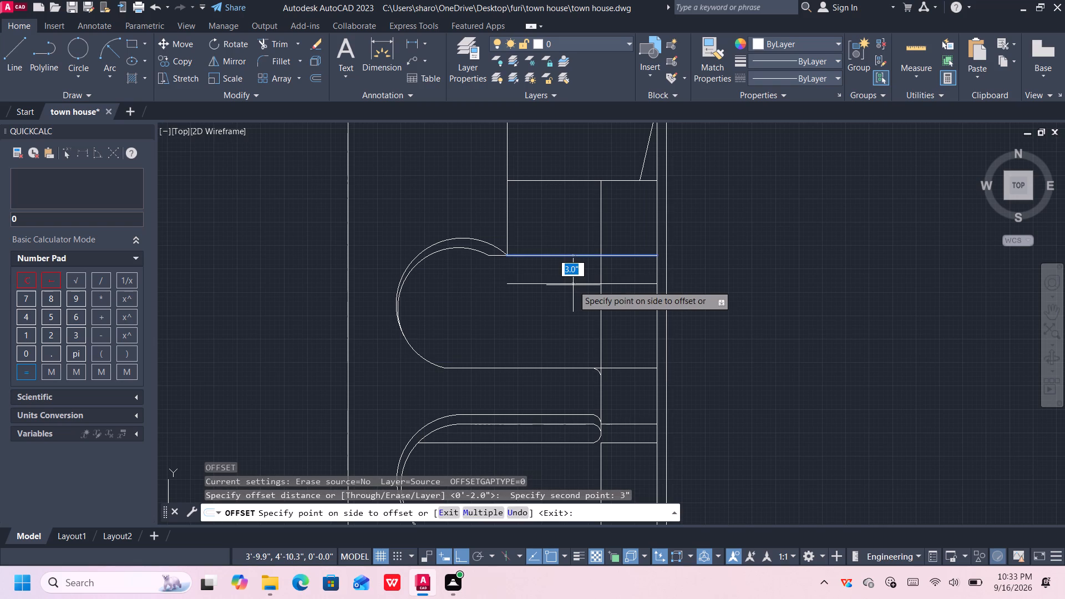
{"action": "left_click", "coordinate": [573, 285]}
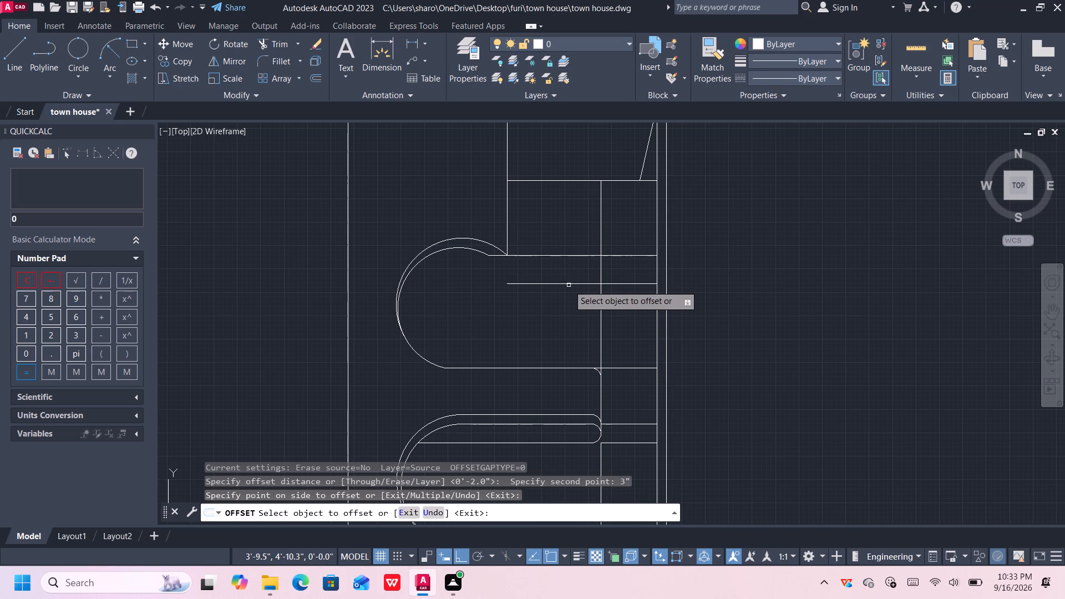
{"action": "key", "text": "Escape"}
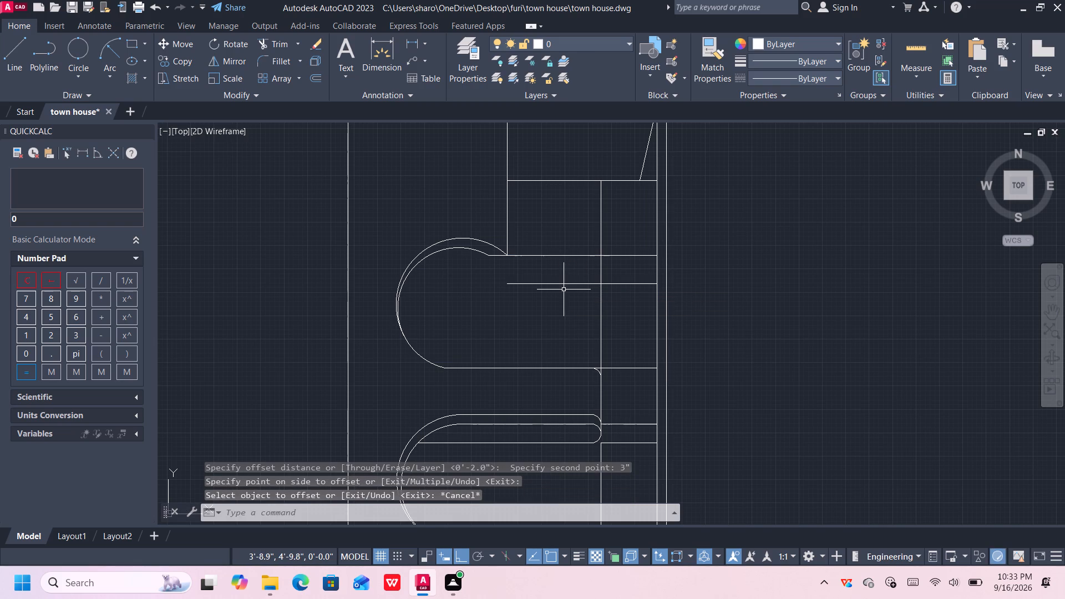
Extend the new offset line leftward to the upper inner arc.
{"action": "type", "text": "ex"}
{"action": "key", "text": "Return"}
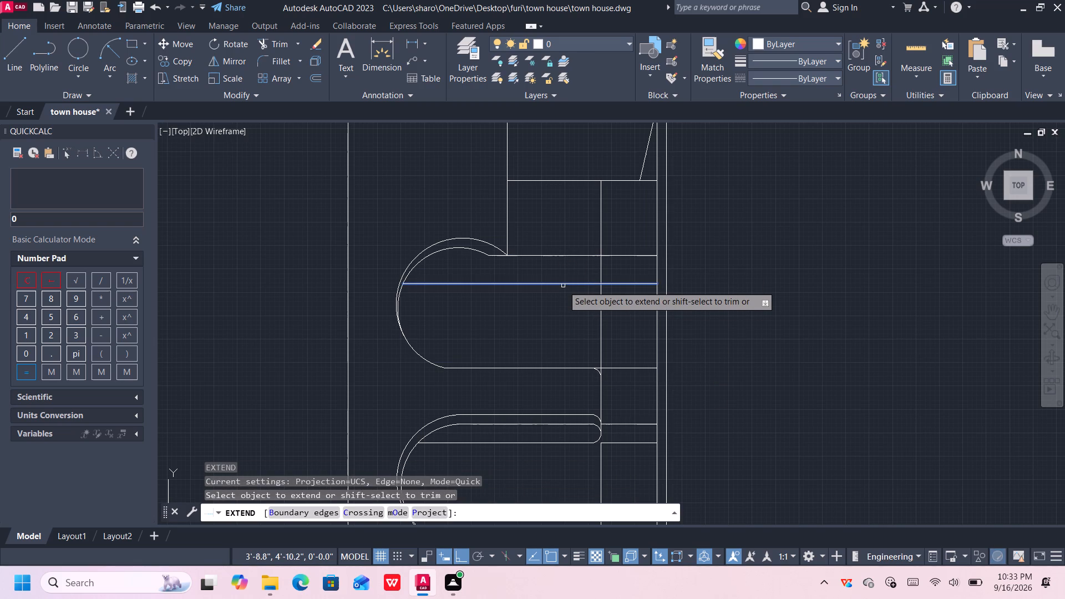
{"action": "left_click", "coordinate": [563, 286]}
{"action": "key", "text": "Escape"}
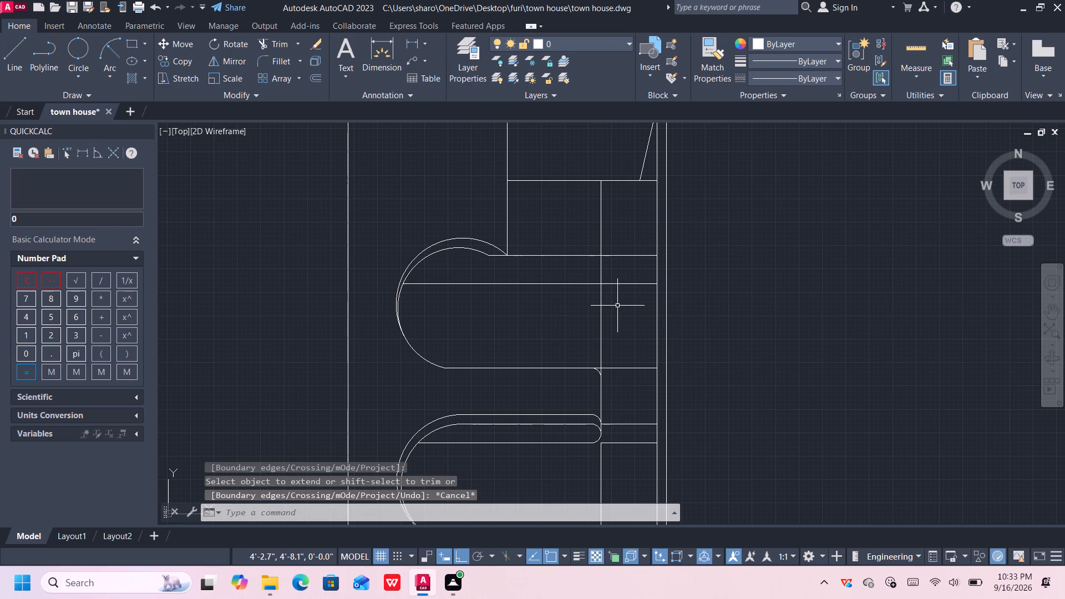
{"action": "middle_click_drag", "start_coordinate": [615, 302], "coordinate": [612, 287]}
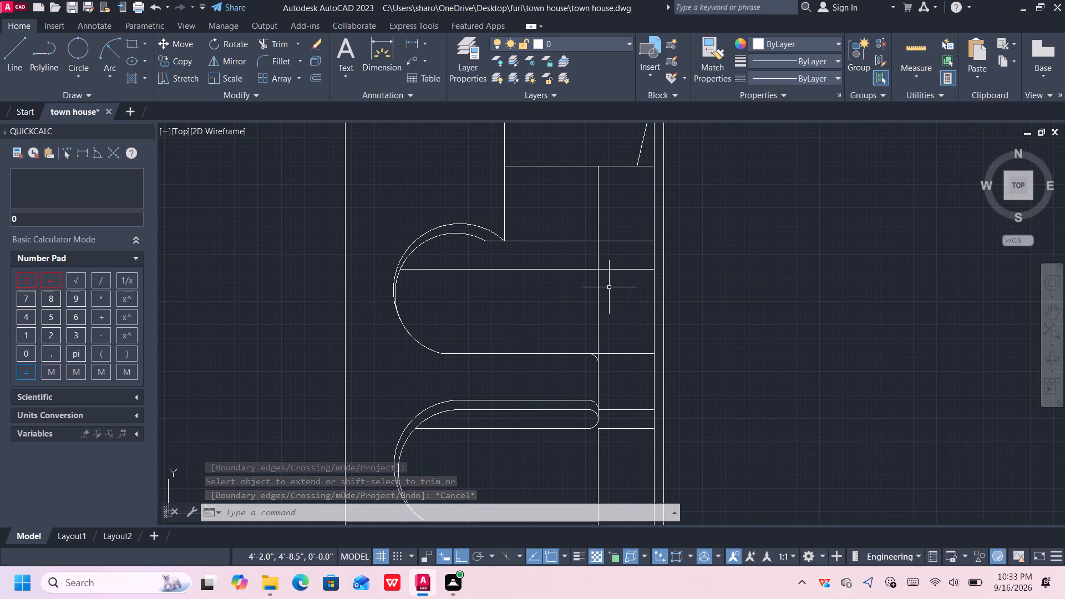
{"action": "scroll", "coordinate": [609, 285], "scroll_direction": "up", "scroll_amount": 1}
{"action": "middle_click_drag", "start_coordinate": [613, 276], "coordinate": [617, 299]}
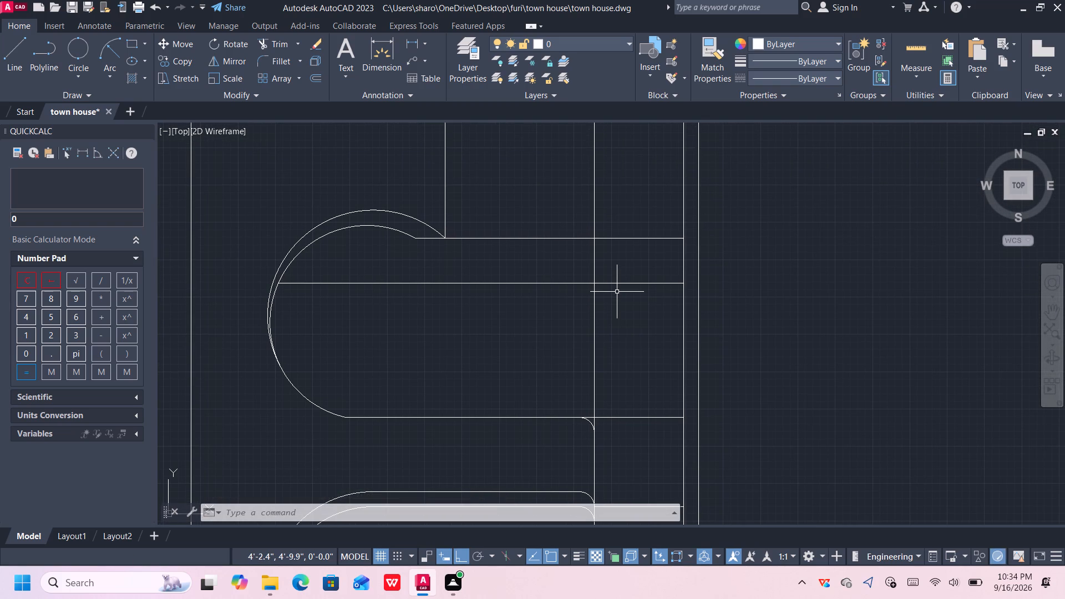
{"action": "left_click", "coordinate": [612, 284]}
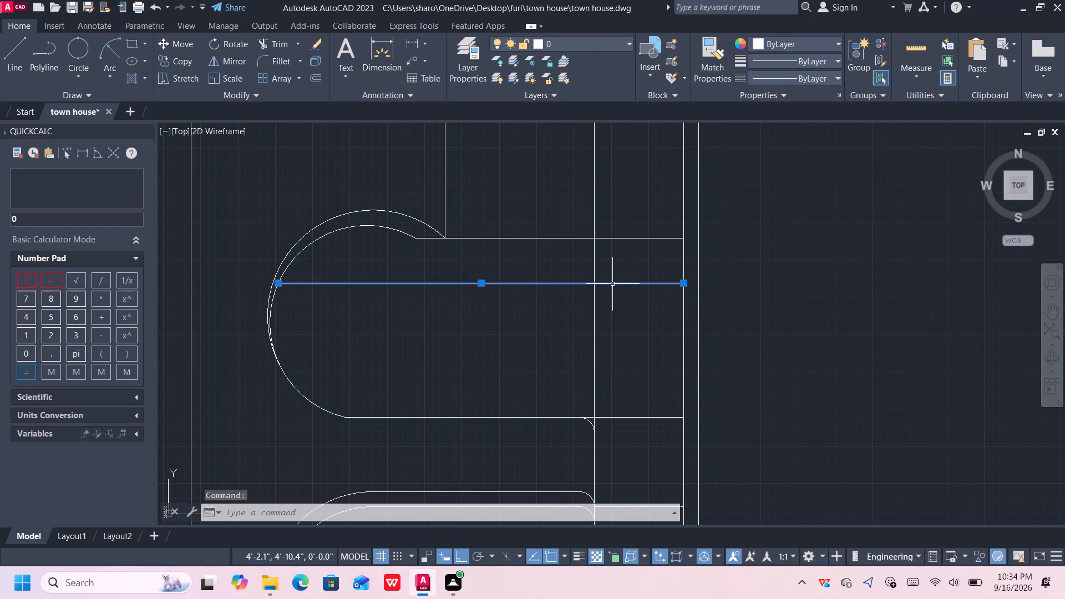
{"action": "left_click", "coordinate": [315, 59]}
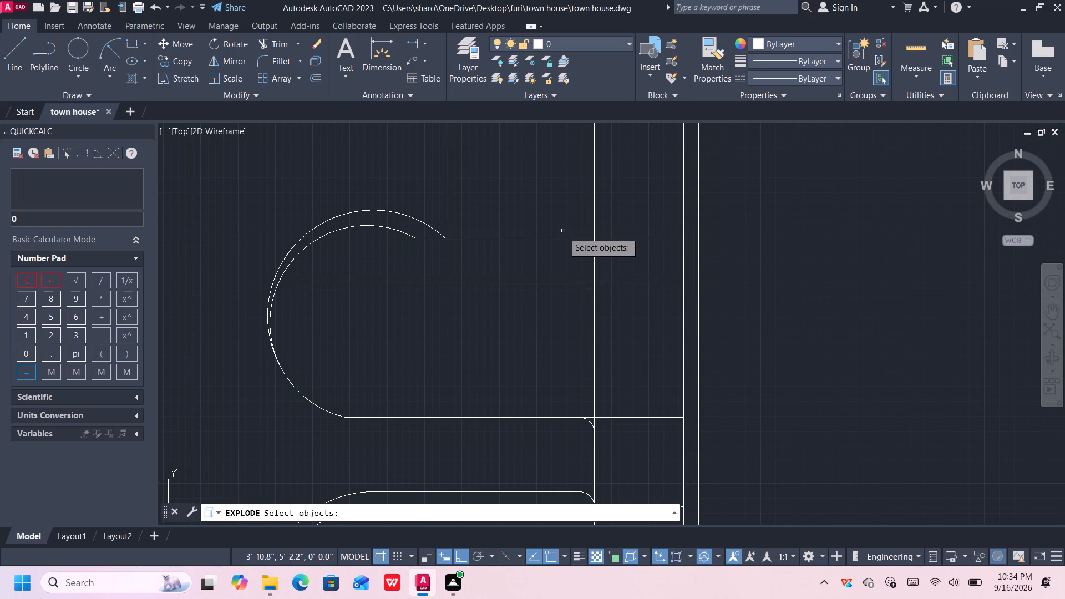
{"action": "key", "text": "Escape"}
Draw a line along the offset line's right end, spanning the narrow right-hand column between its two vertical lines.
{"action": "left_click", "coordinate": [590, 283]}
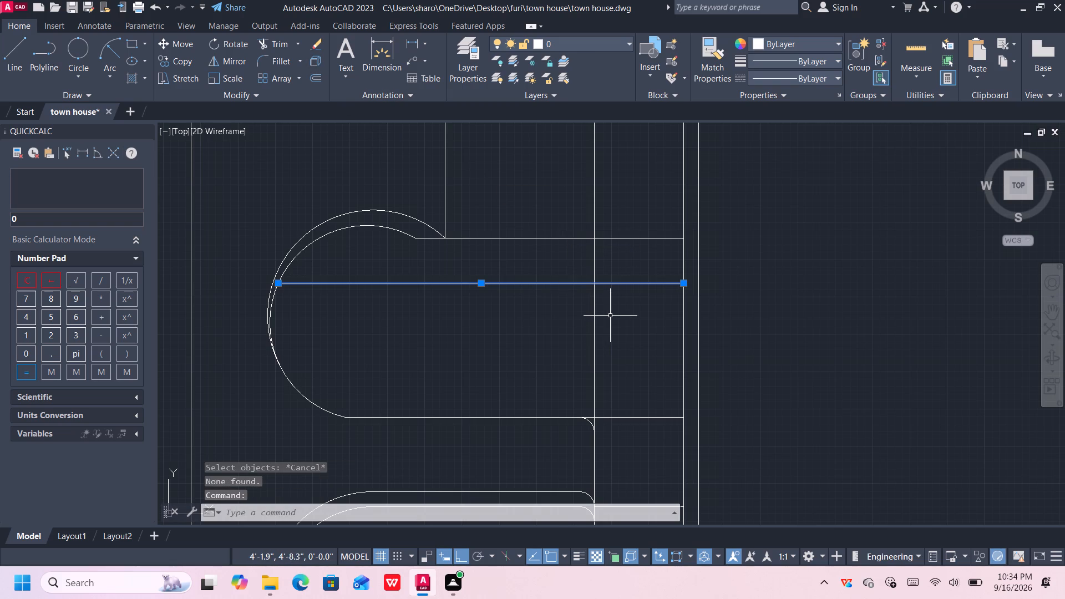
{"action": "key", "text": "l"}
{"action": "key", "text": "Return"}
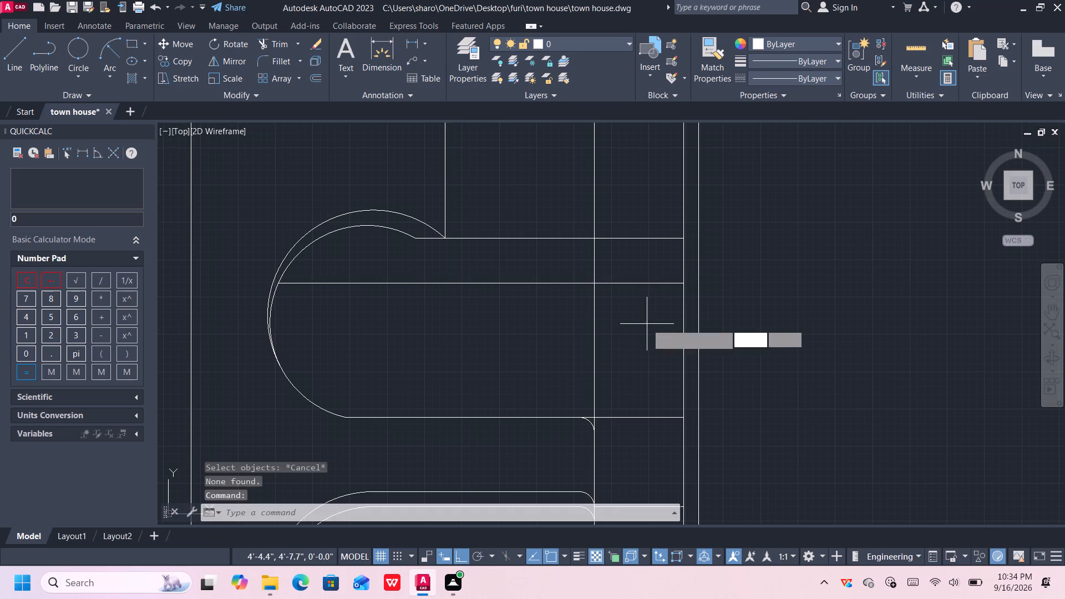
{"action": "left_click", "coordinate": [598, 285]}
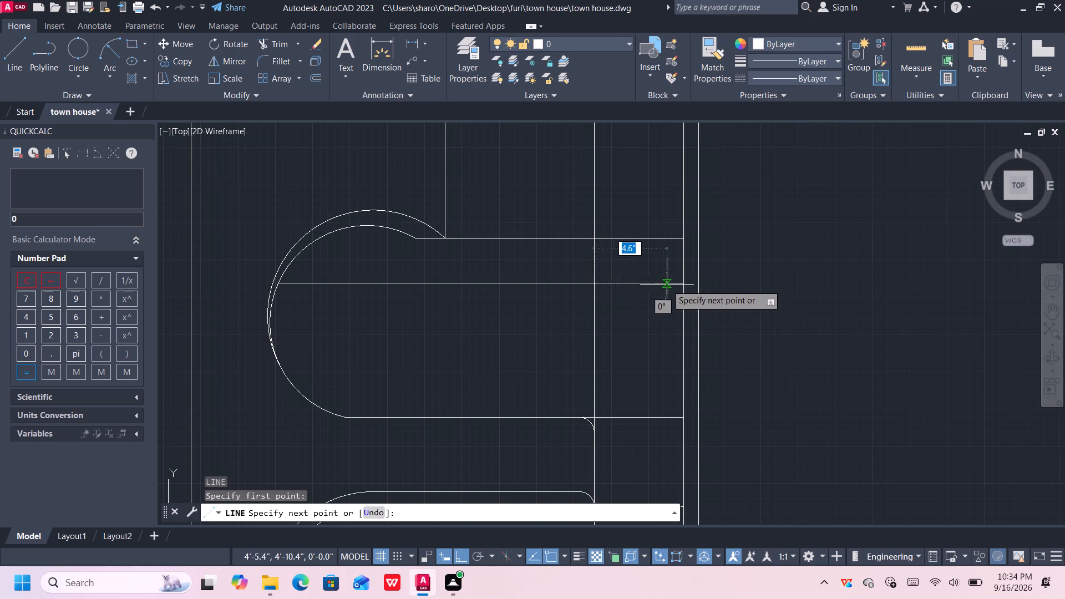
{"action": "left_click", "coordinate": [683, 282]}
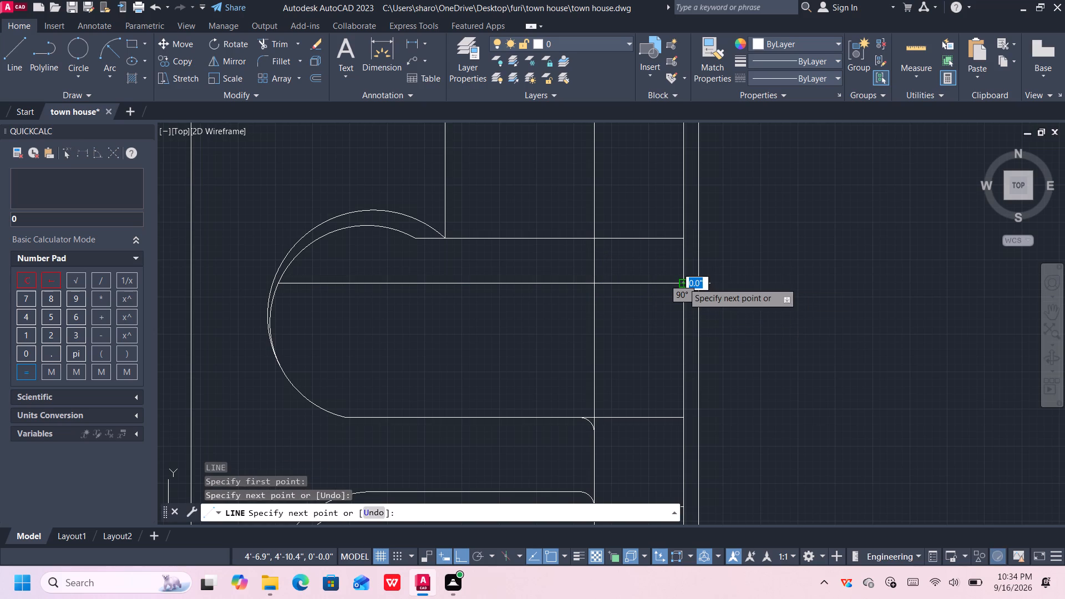
{"action": "key", "text": "Escape"}
Move the short line across the right-hand column 1" downward.
{"action": "left_click", "coordinate": [665, 283]}
{"action": "left_click", "coordinate": [641, 283]}
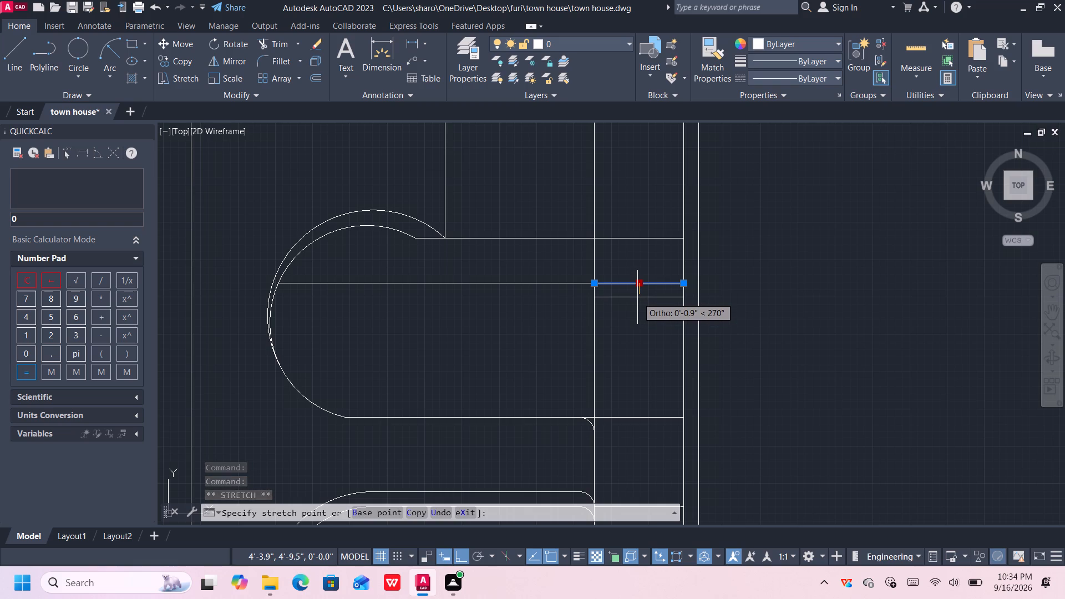
{"action": "key", "text": "1"}
{"action": "key", "text": "shift+quotedbl"}
{"action": "key", "text": "Return"}
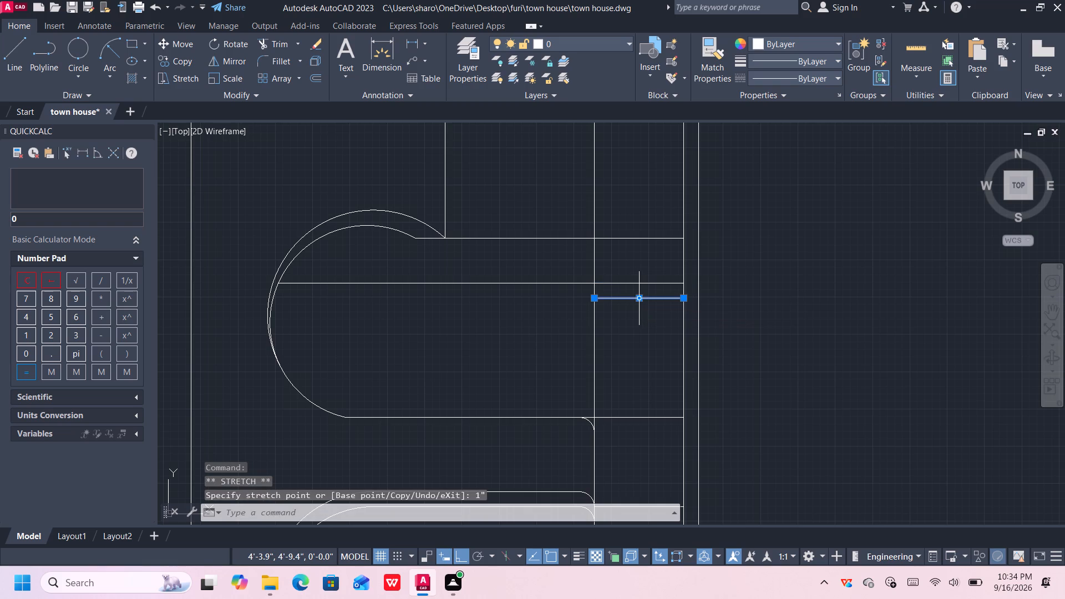
Trim the 3" offset line out of the right-hand column, and trim the column's left vertical line above it up to the unit's next horizontal line.
{"action": "middle_click_drag", "start_coordinate": [638, 324], "coordinate": [638, 309]}
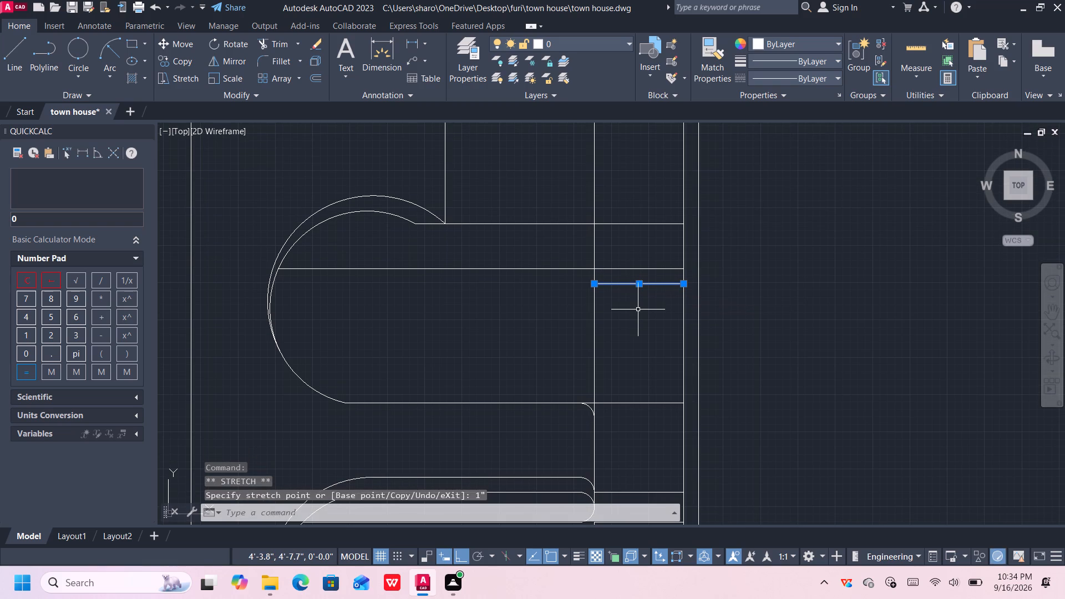
{"action": "key", "text": "Escape"}
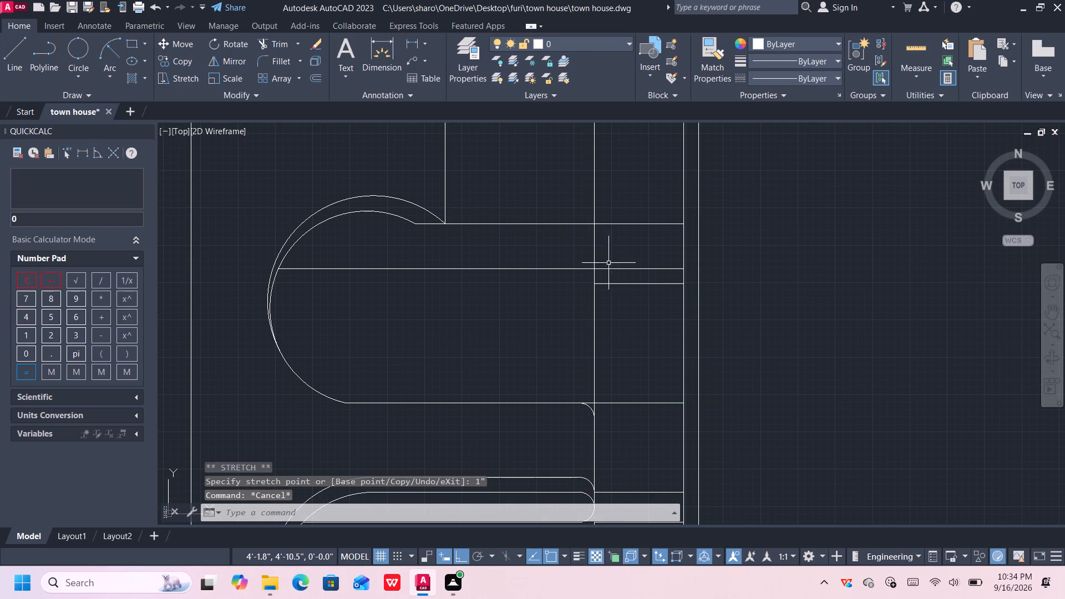
{"action": "type", "text": "tr"}
{"action": "key", "text": "Return"}
{"action": "left_click", "coordinate": [619, 268]}
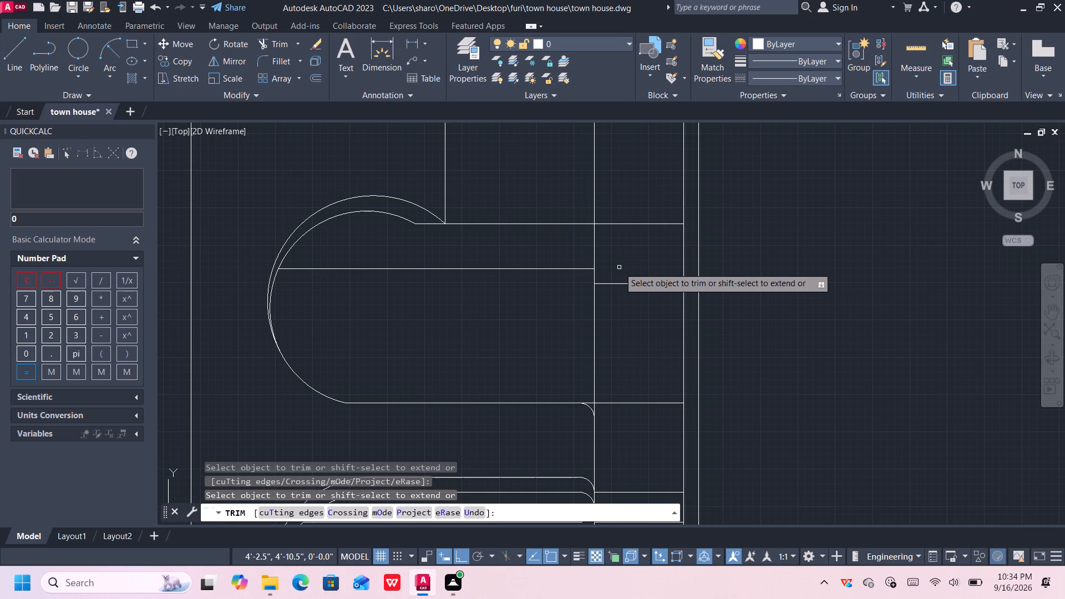
{"action": "left_click", "coordinate": [594, 243]}
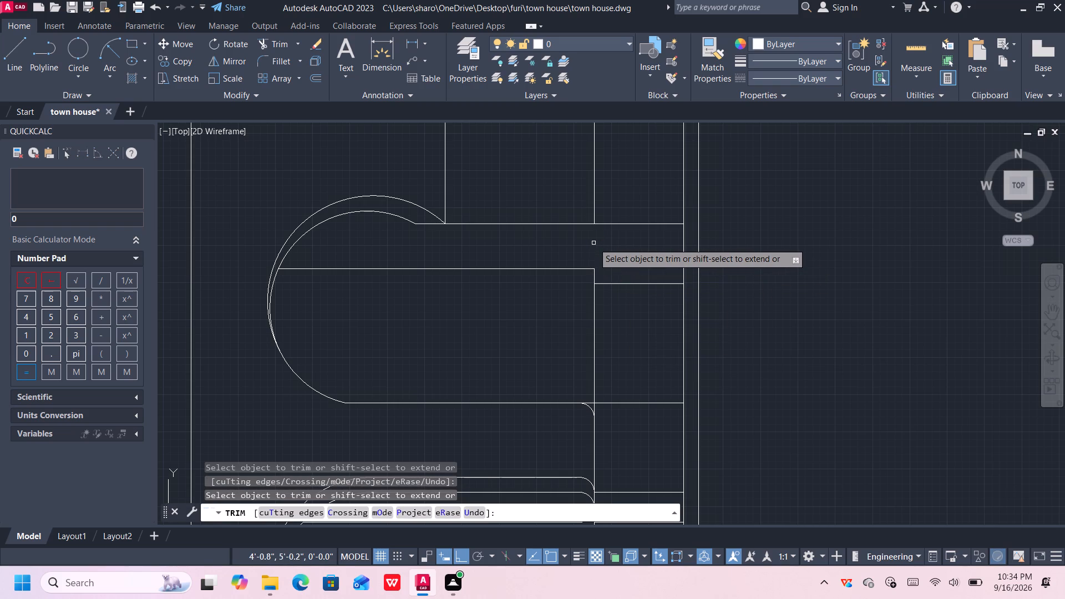
{"action": "scroll", "coordinate": [594, 243], "scroll_direction": "down", "scroll_amount": 1}
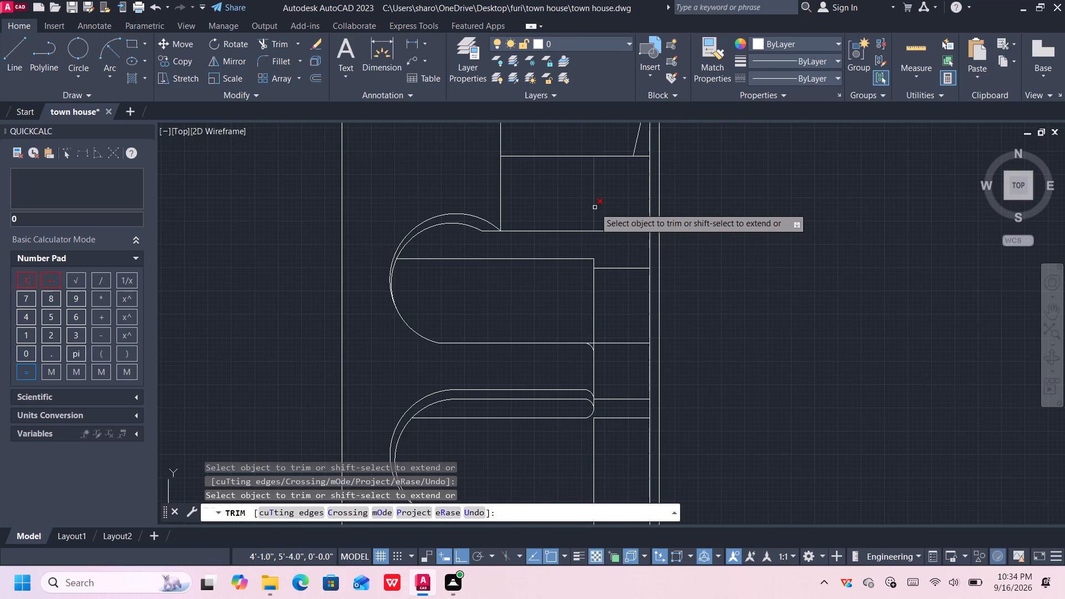
{"action": "left_click", "coordinate": [595, 207]}
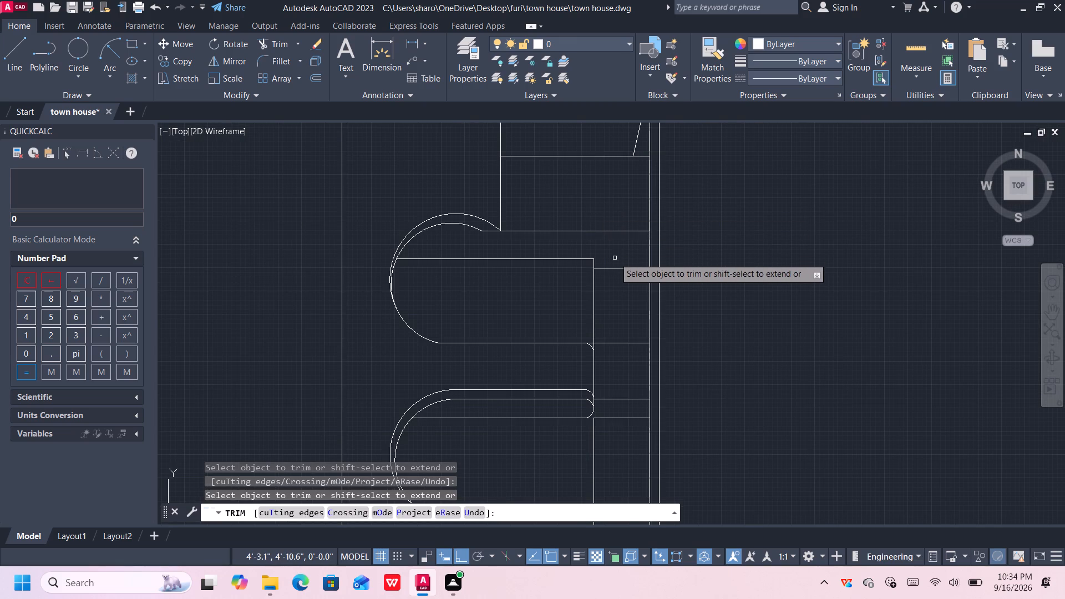
Trim the leftover square corner beside the small arc at the right end of the upper round-ended shape's bottom line.
{"action": "middle_click_drag", "start_coordinate": [615, 258], "coordinate": [614, 231]}
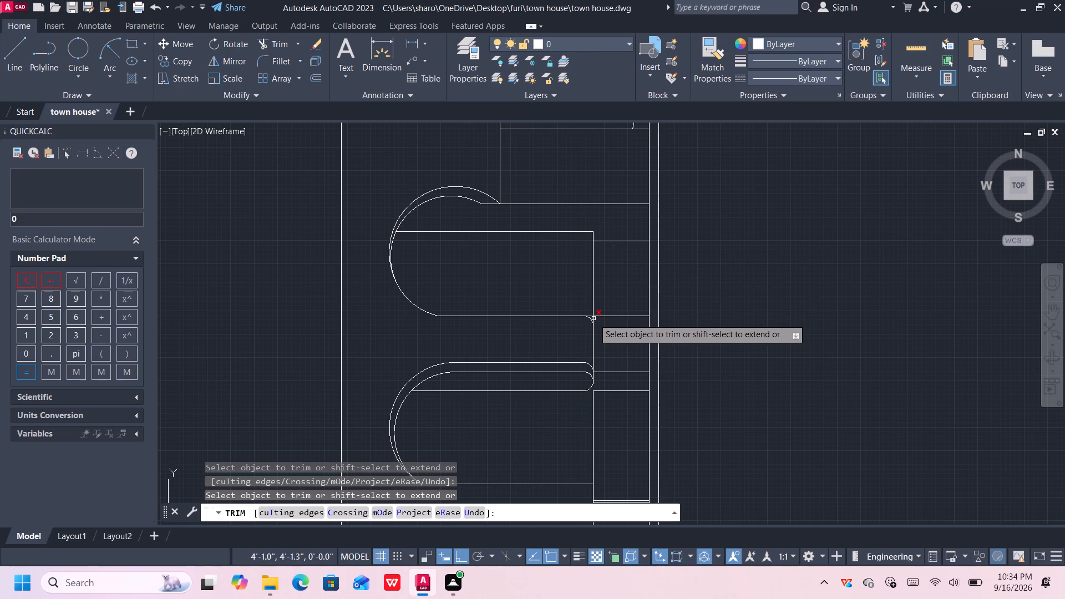
{"action": "scroll", "coordinate": [594, 319], "scroll_direction": "up", "scroll_amount": 3}
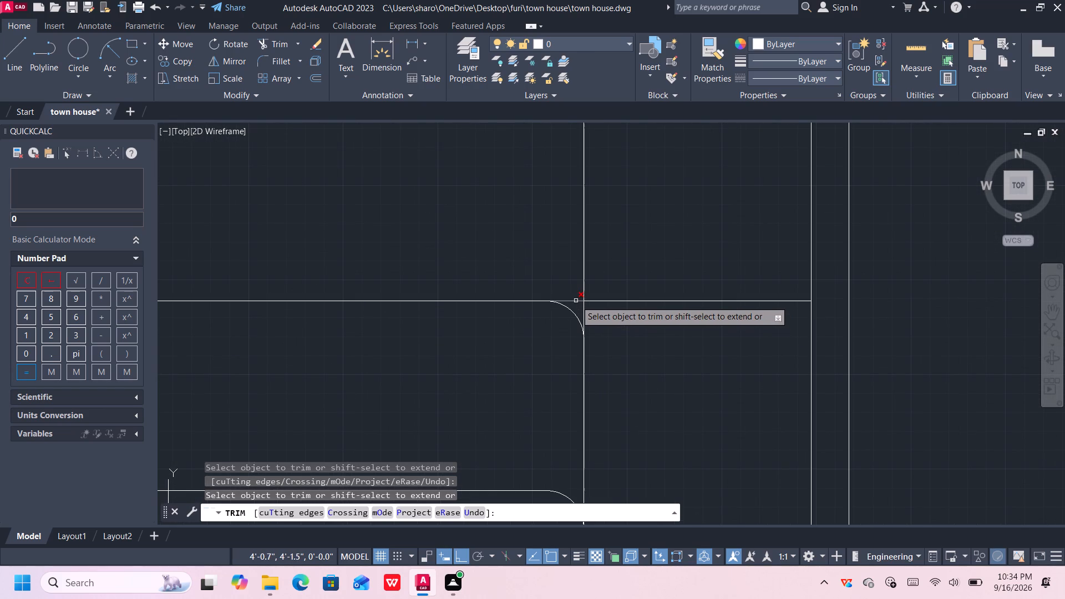
{"action": "left_click", "coordinate": [576, 301]}
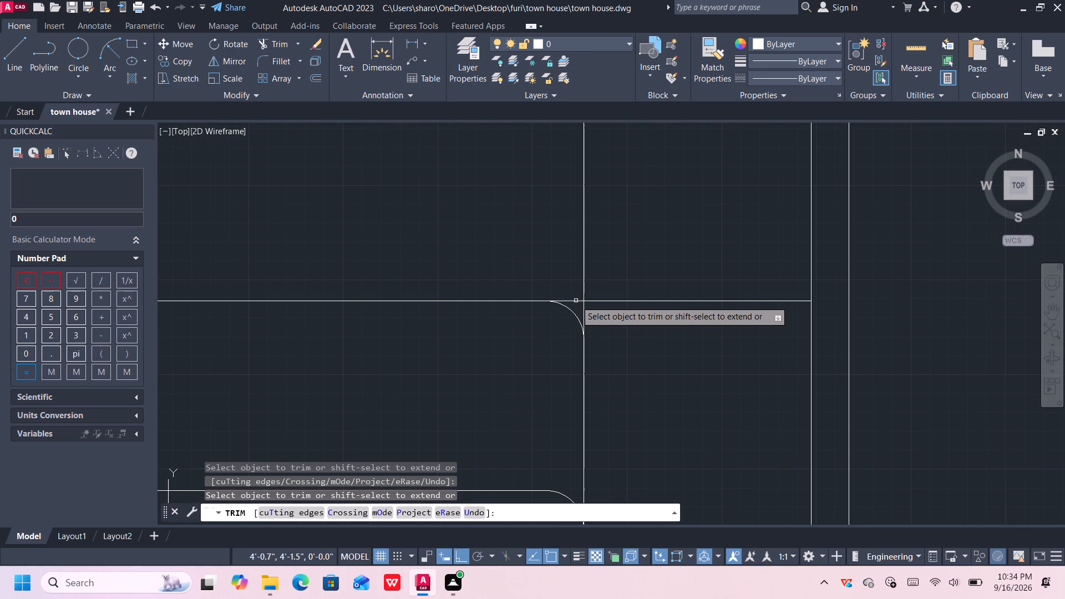
{"action": "left_click", "coordinate": [576, 302]}
{"action": "key", "text": "Escape"}
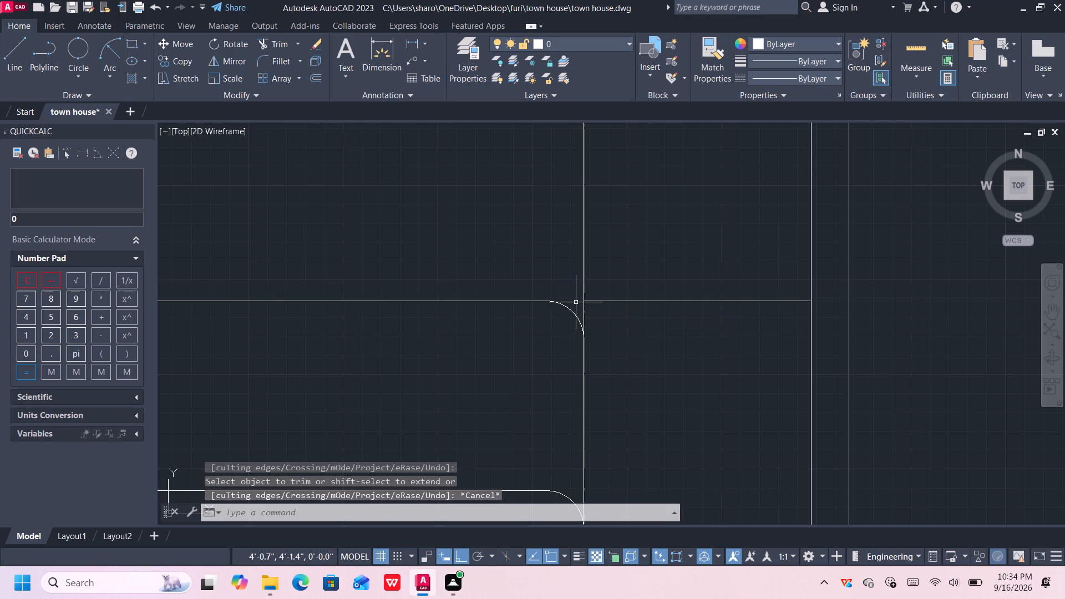
Examine the upper and lower round-ended shapes and the adjoining right-hand column.
{"action": "scroll", "coordinate": [619, 273], "scroll_direction": "down", "scroll_amount": 2}
{"action": "middle_click_drag", "start_coordinate": [622, 304], "coordinate": [636, 262]}
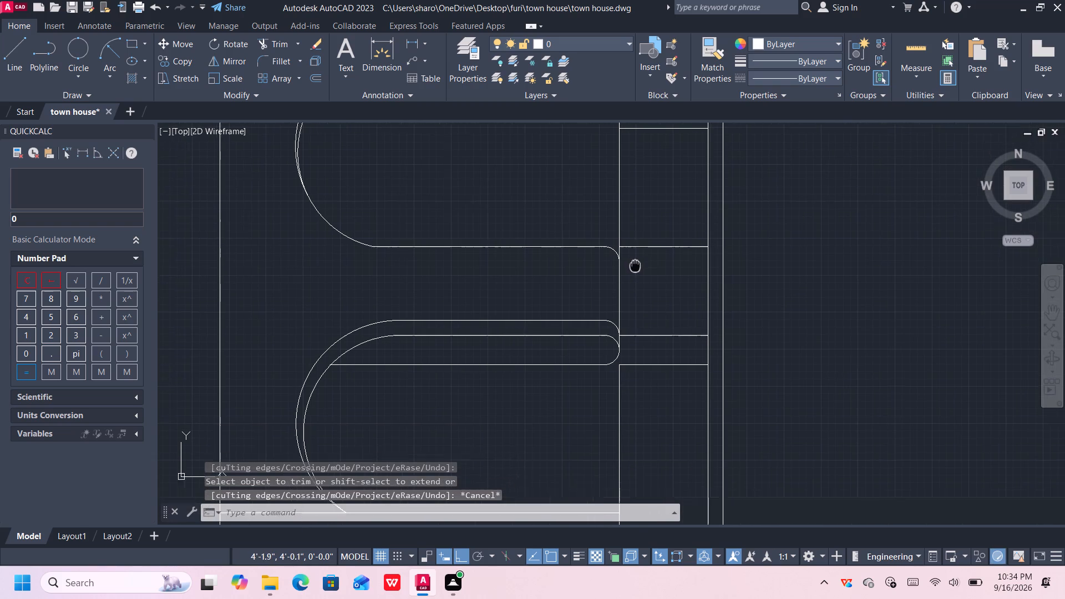
{"action": "middle_click_drag", "start_coordinate": [636, 262], "coordinate": [636, 261]}
{"action": "scroll", "coordinate": [636, 262], "scroll_direction": "down", "scroll_amount": 1}
{"action": "middle_click_drag", "start_coordinate": [637, 257], "coordinate": [645, 287]}
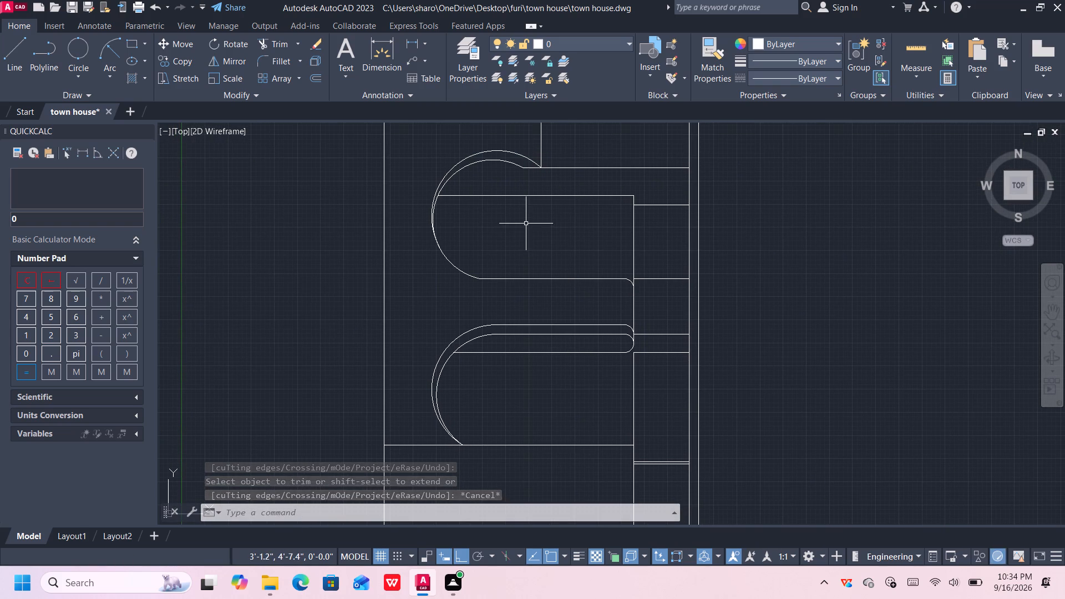
{"action": "middle_click_drag", "start_coordinate": [529, 222], "coordinate": [545, 249]}
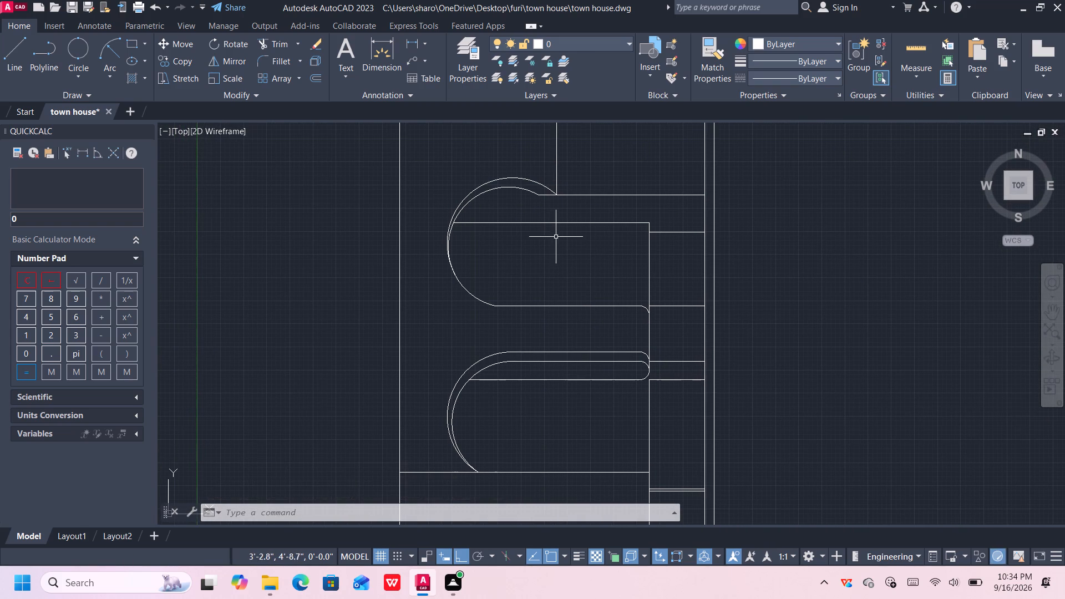
{"action": "middle_click_drag", "start_coordinate": [565, 233], "coordinate": [572, 264]}
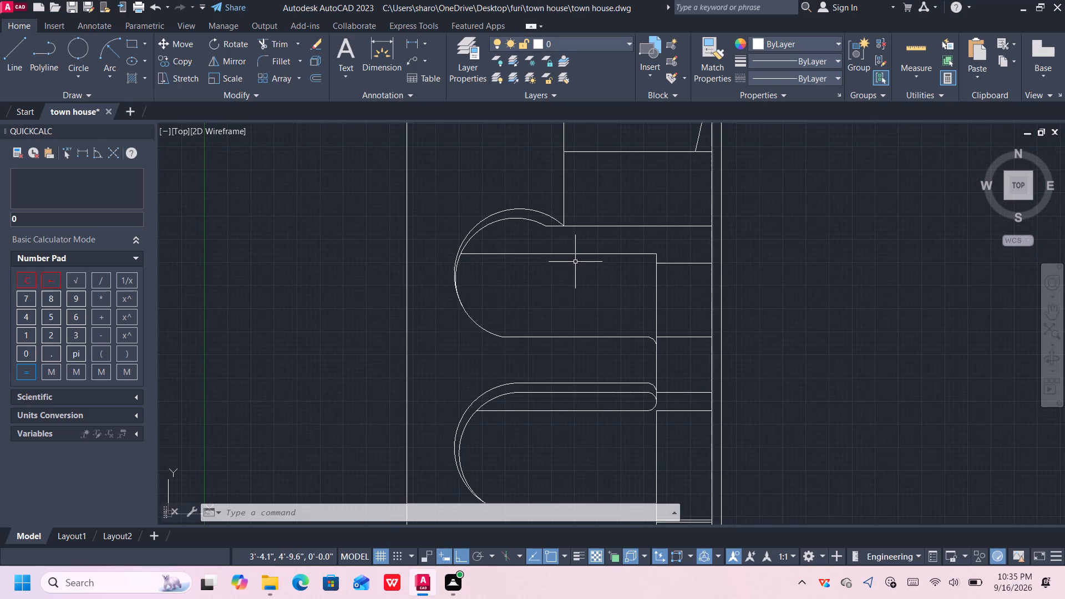
{"action": "scroll", "coordinate": [575, 263], "scroll_direction": "up", "scroll_amount": 1}
{"action": "middle_click_drag", "start_coordinate": [578, 252], "coordinate": [576, 268]}
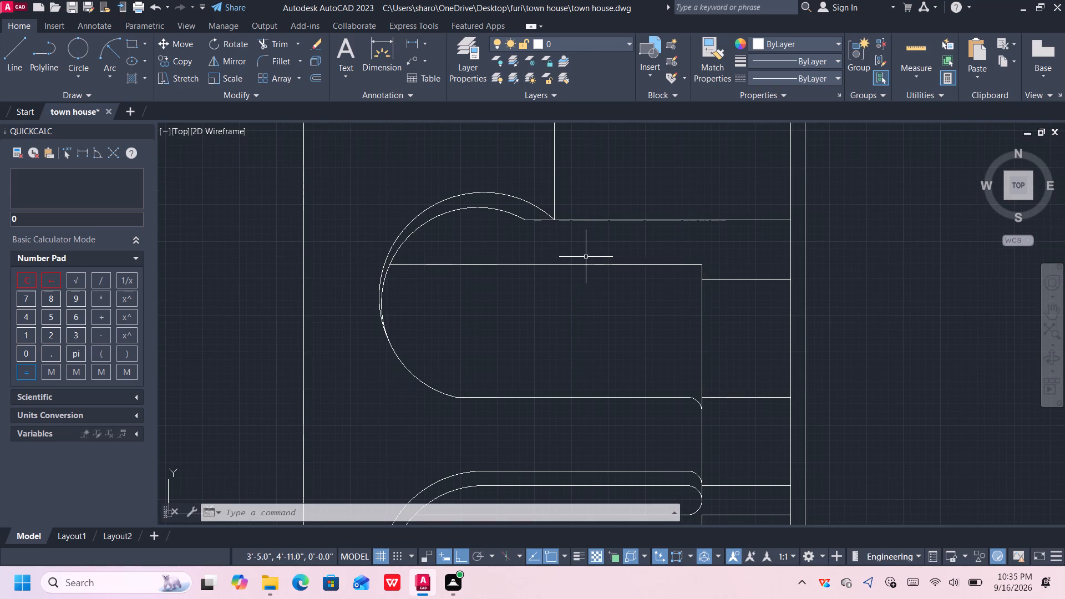
{"action": "scroll", "coordinate": [619, 309], "scroll_direction": "down", "scroll_amount": 1}
{"action": "middle_click_drag", "start_coordinate": [619, 310], "coordinate": [600, 257]}
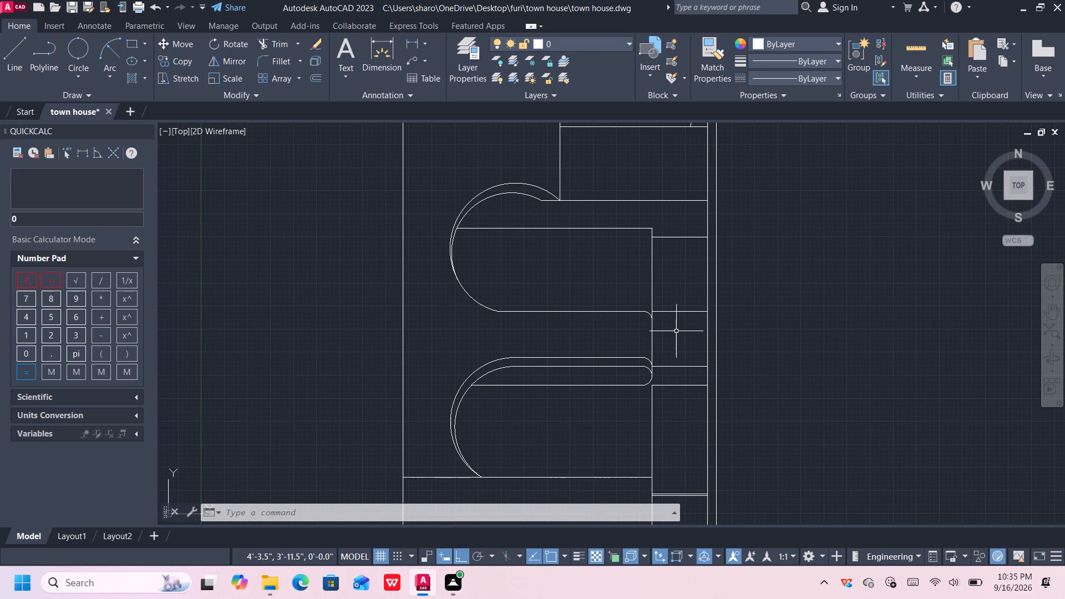
{"action": "middle_click_drag", "start_coordinate": [676, 333], "coordinate": [645, 285]}
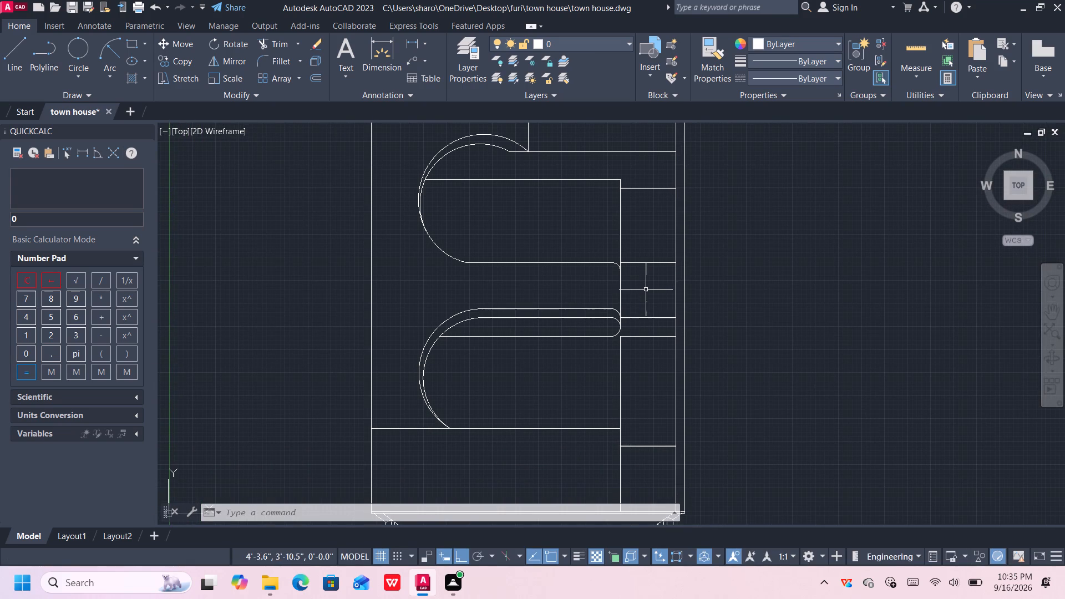
Move the short column line level with the upper rounded shape's bottom edge 1" downward to the corner arc's end.
{"action": "scroll", "coordinate": [648, 250], "scroll_direction": "up", "scroll_amount": 1}
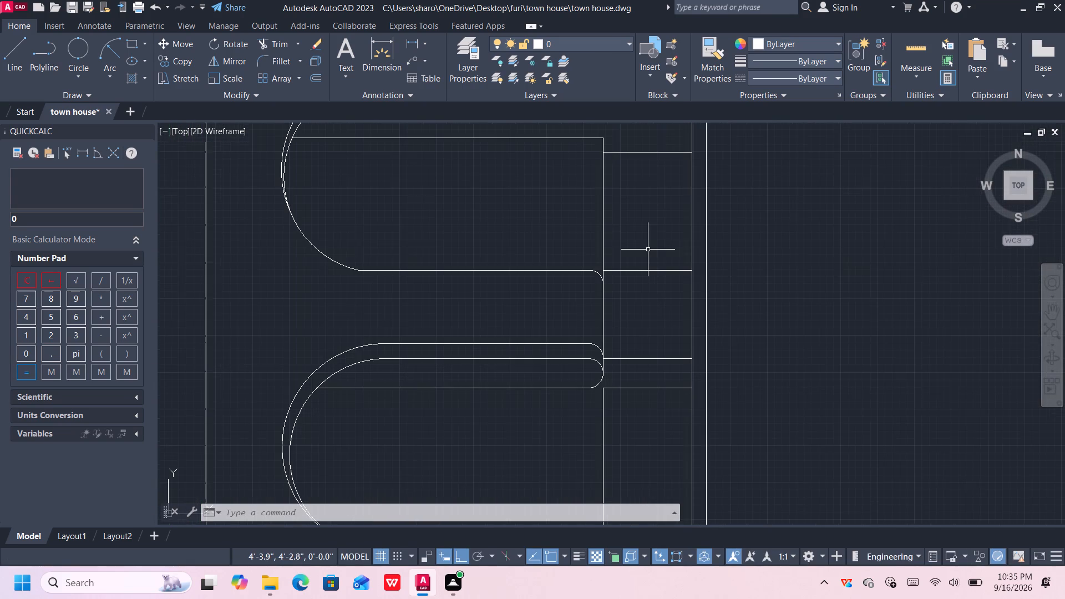
{"action": "middle_click_drag", "start_coordinate": [646, 247], "coordinate": [655, 292]}
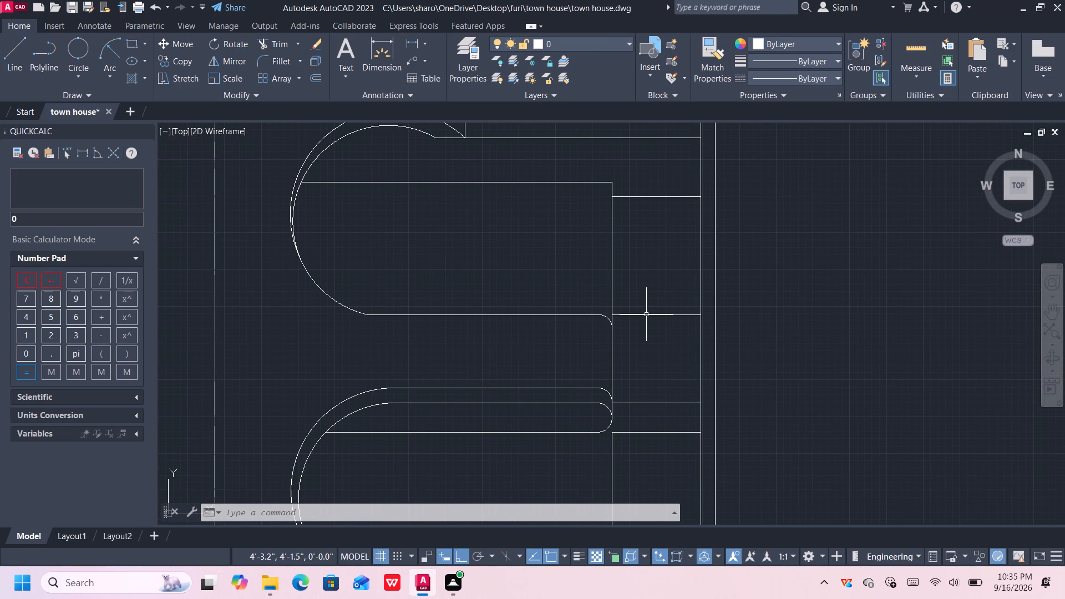
{"action": "left_click", "coordinate": [646, 314]}
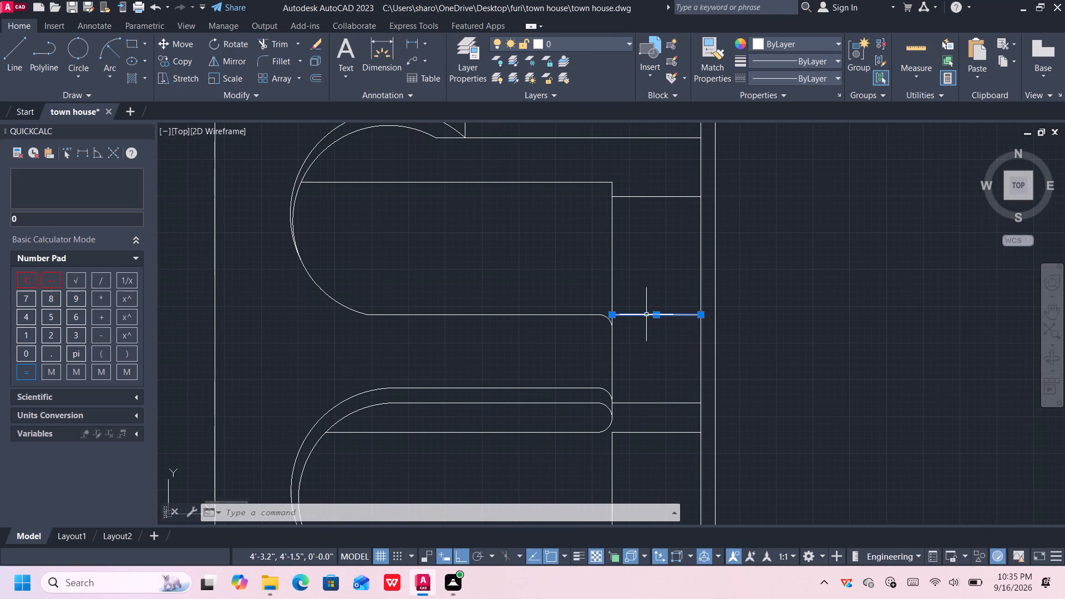
{"action": "left_click", "coordinate": [655, 314]}
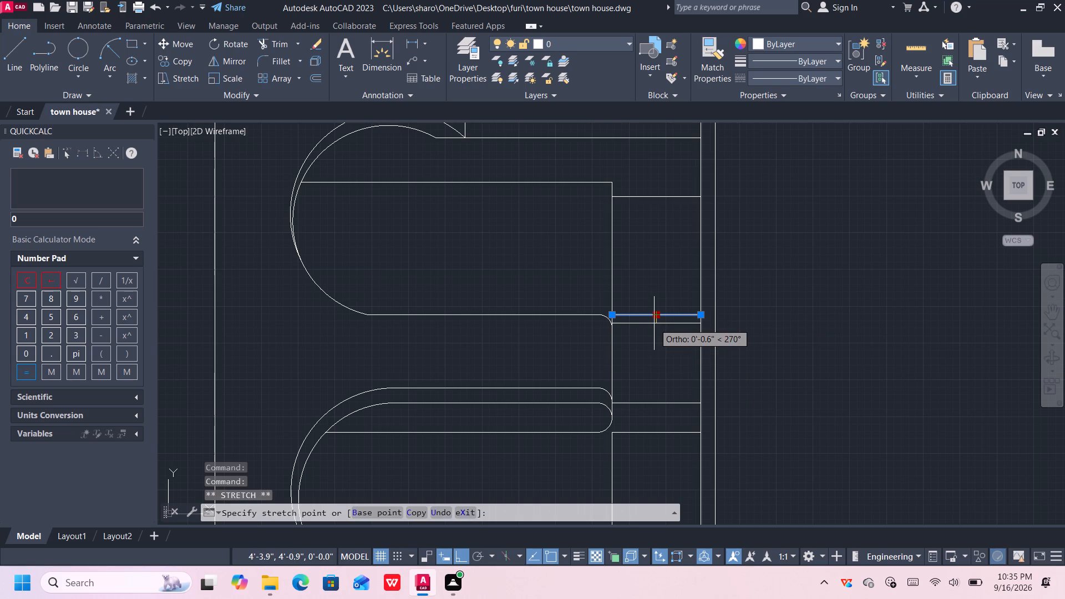
{"action": "scroll", "coordinate": [654, 324], "scroll_direction": "up", "scroll_amount": 2}
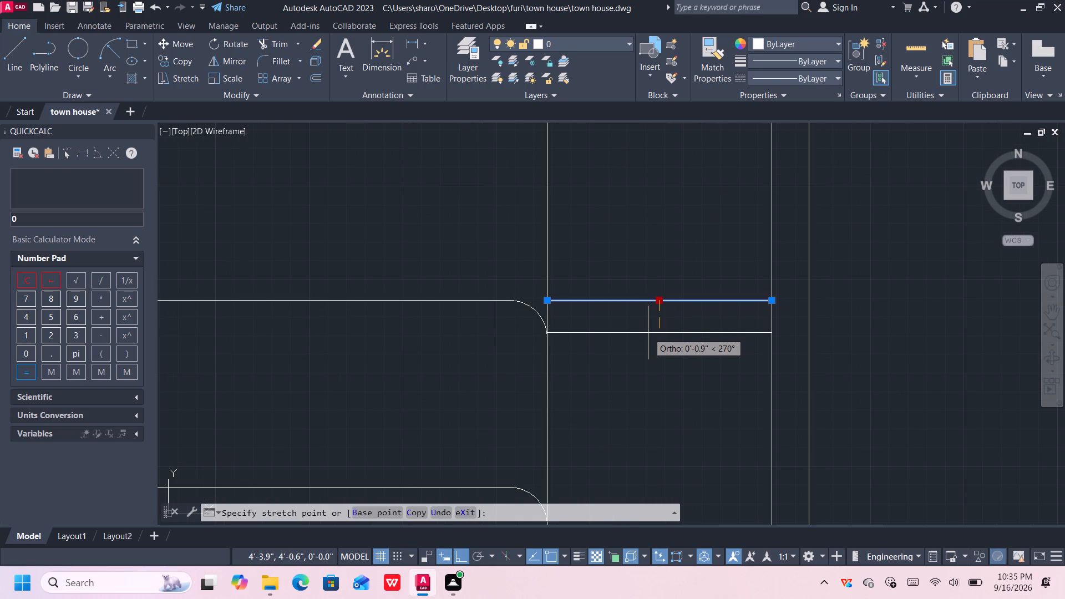
{"action": "key", "text": "1"}
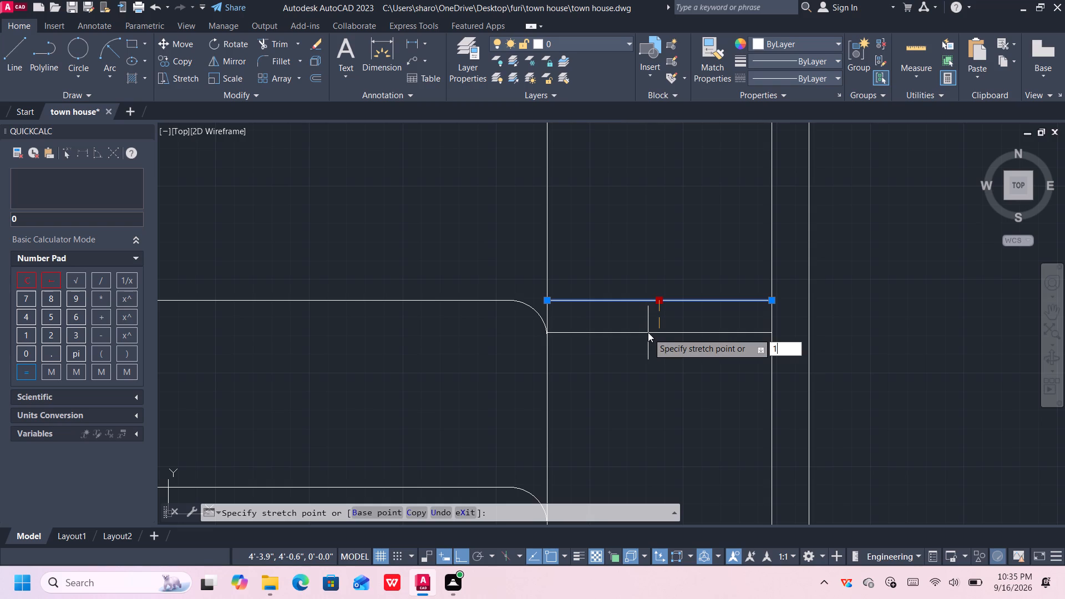
{"action": "key", "text": "shift+quotedbl"}
{"action": "key", "text": "Return"}
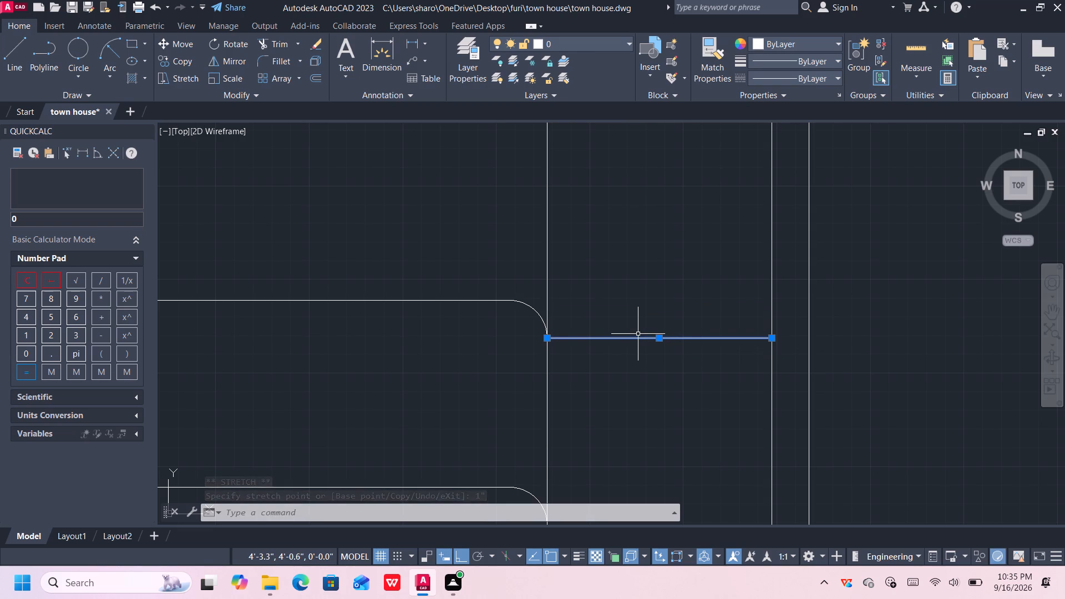
Offset the moved short line across the right-hand column 0.1" upward to make a thin double line.
{"action": "scroll", "coordinate": [611, 325], "scroll_direction": "up", "scroll_amount": 1}
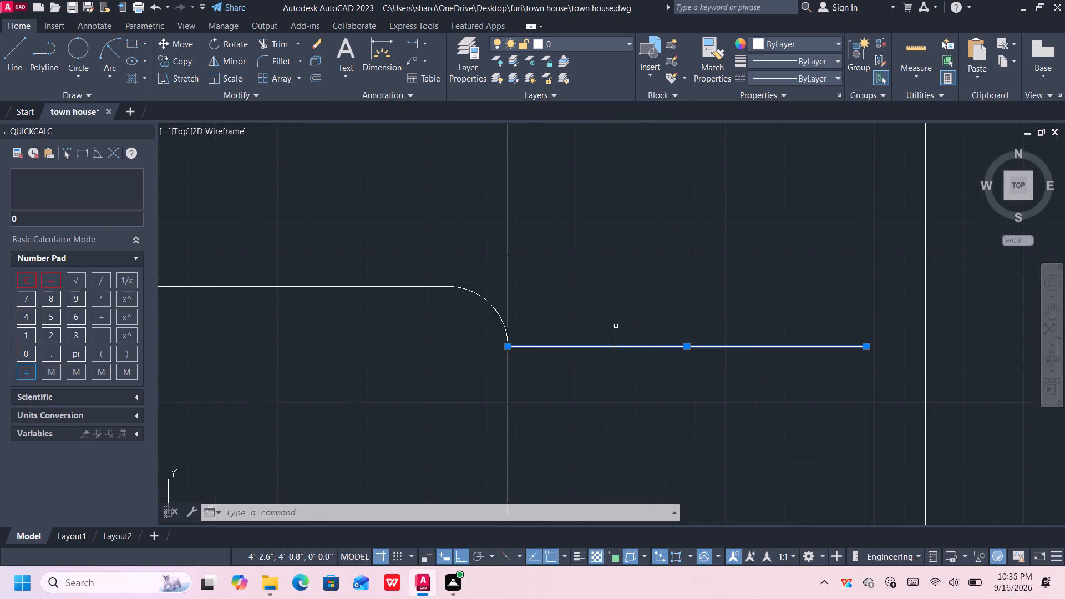
{"action": "key", "text": "o"}
{"action": "key", "text": "Return"}
{"action": "left_click", "coordinate": [688, 349]}
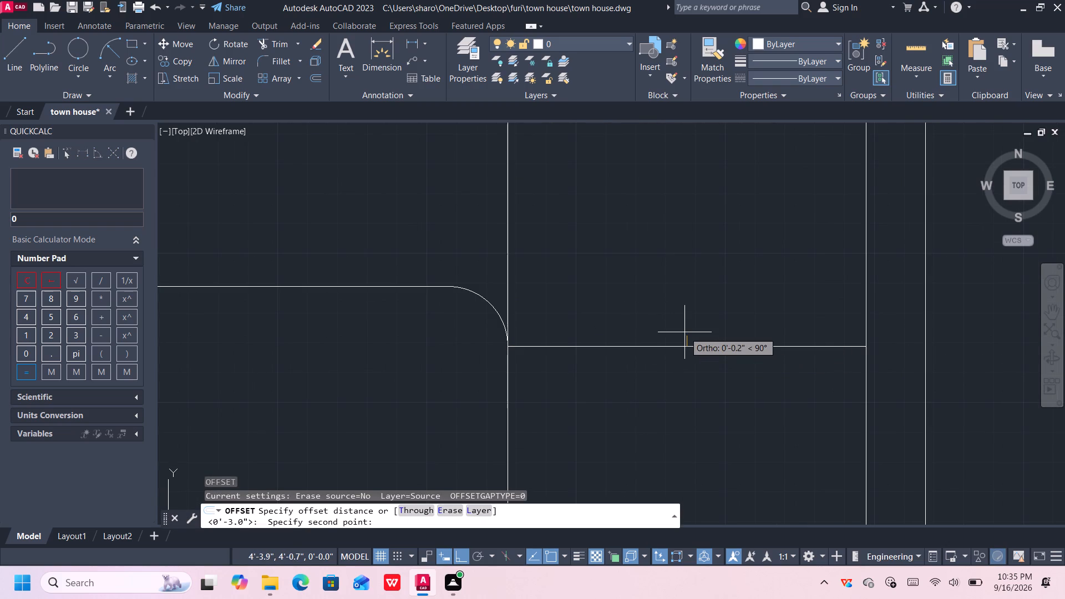
{"action": "key", "text": "1"}
{"action": "key", "text": "shift+quotedbl"}
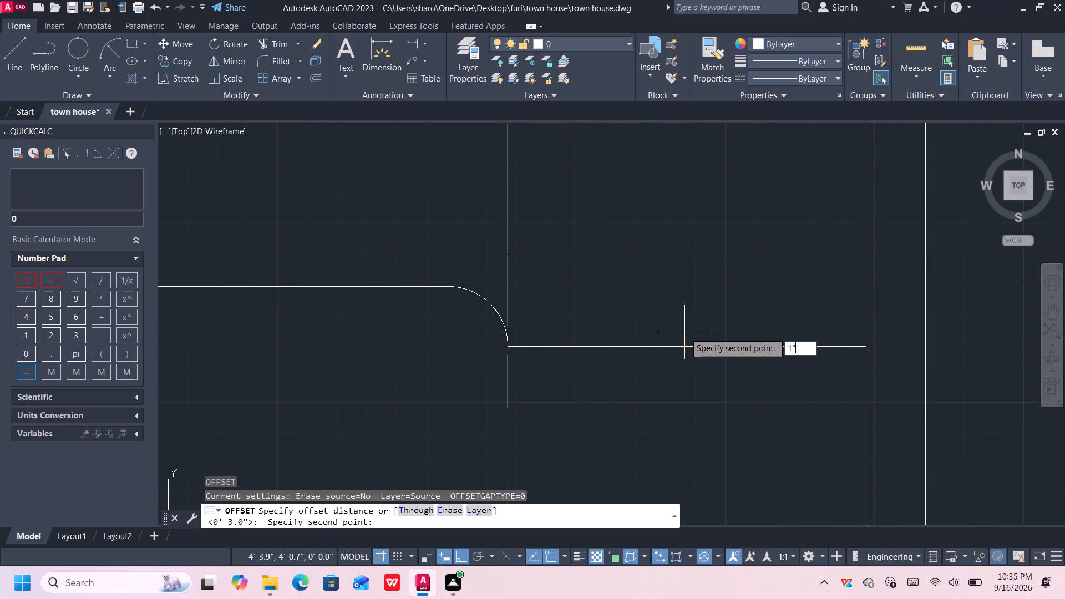
{"action": "key", "text": "Return"}
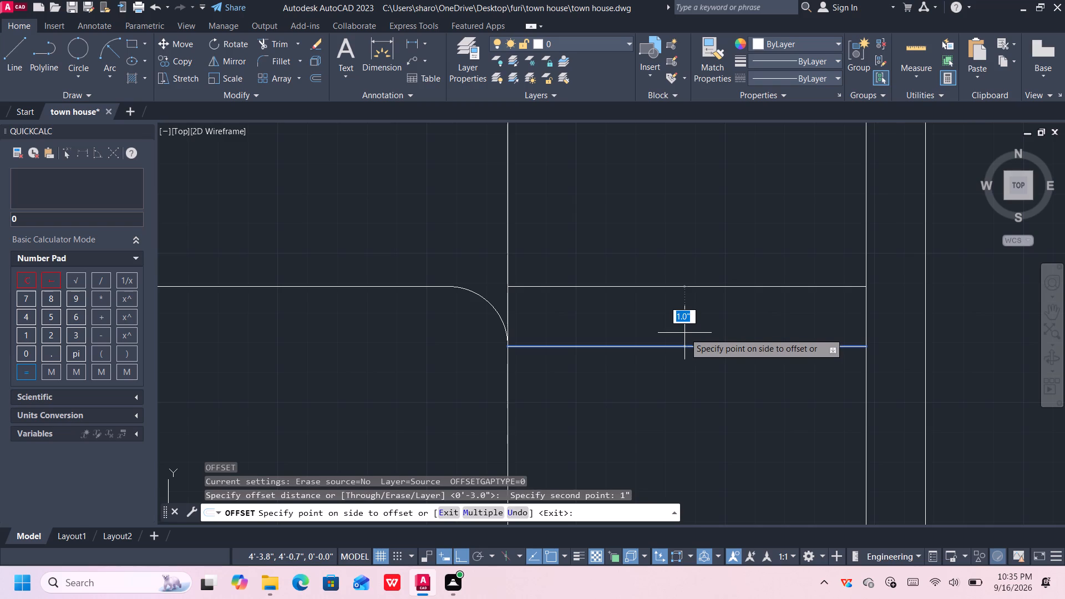
{"action": "scroll", "coordinate": [730, 329], "scroll_direction": "down", "scroll_amount": 4}
{"action": "scroll", "coordinate": [730, 329], "scroll_direction": "up", "scroll_amount": 2}
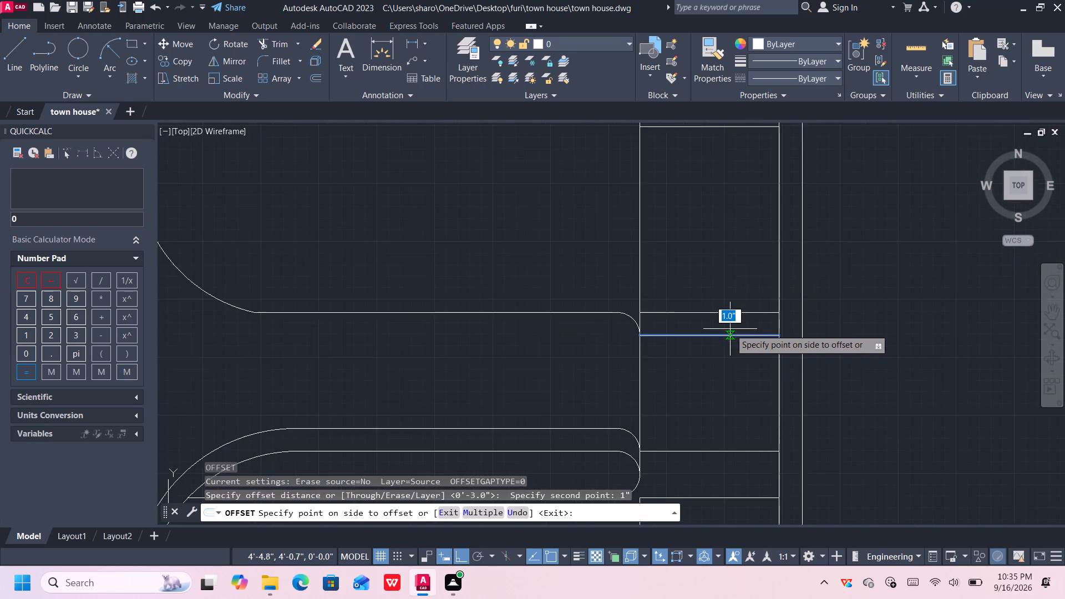
{"action": "scroll", "coordinate": [730, 329], "scroll_direction": "up", "scroll_amount": 2}
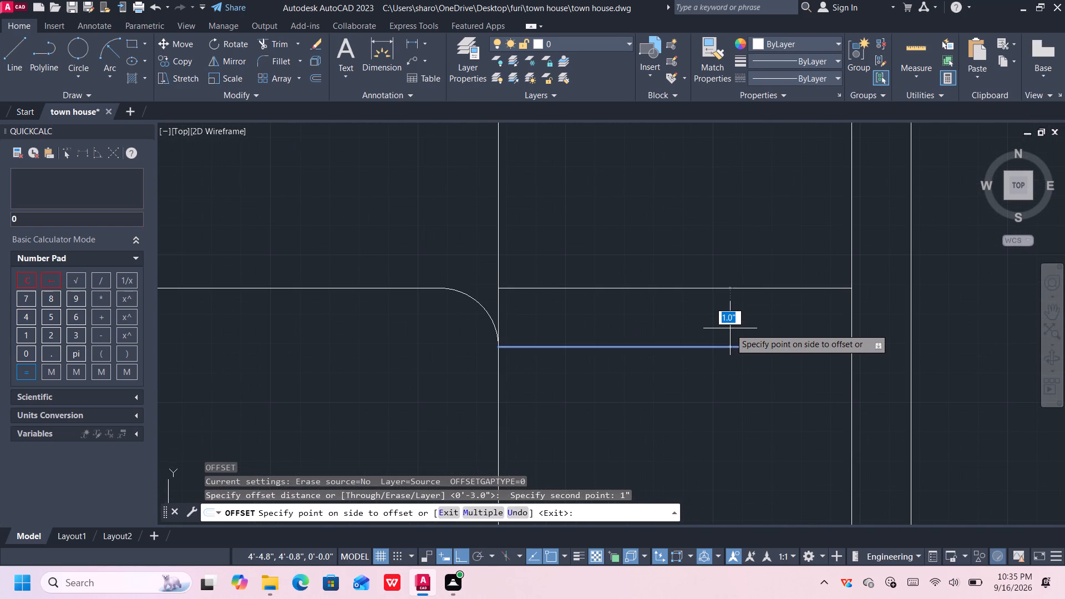
{"action": "type", "text": "0.1"}
{"action": "key", "text": "shift+quotedbl"}
{"action": "key", "text": "Return"}
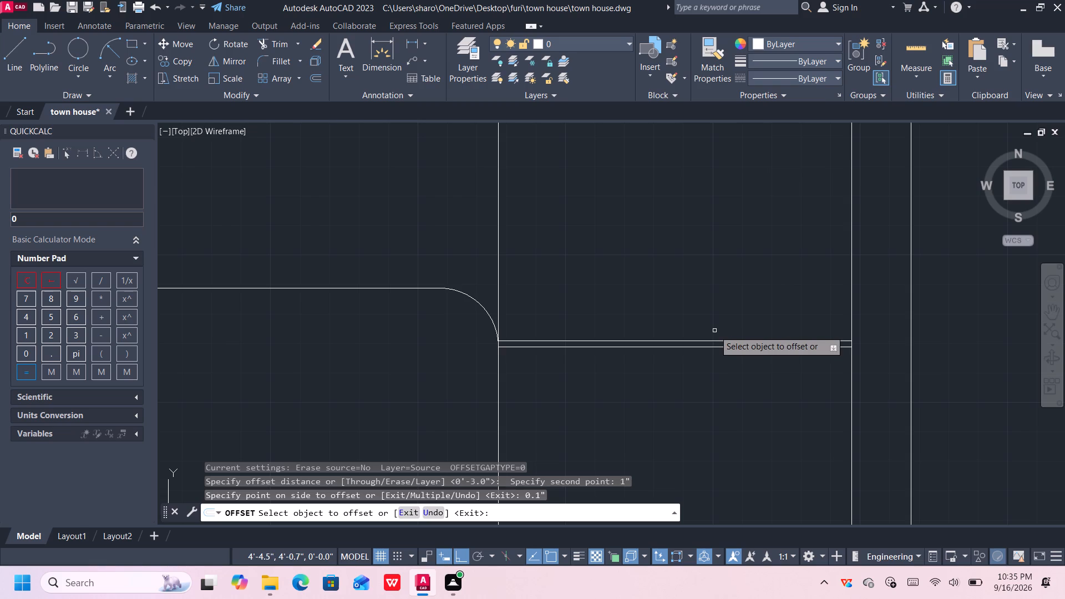
Offset the upper line of the thin pair in the right-hand column 3" upward.
{"action": "left_click", "coordinate": [707, 341]}
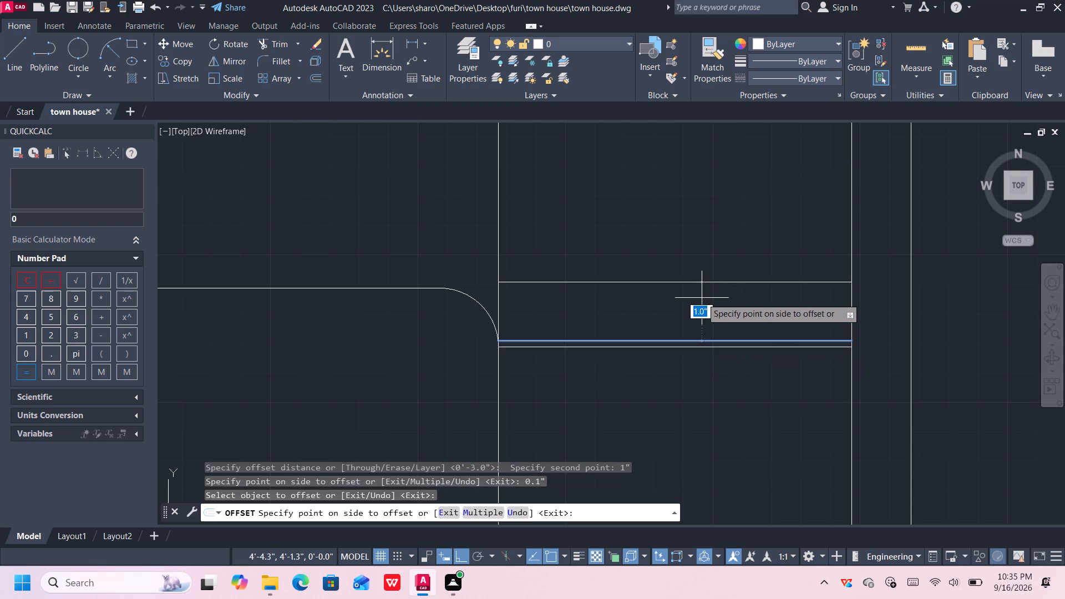
{"action": "scroll", "coordinate": [702, 298], "scroll_direction": "down", "scroll_amount": 3}
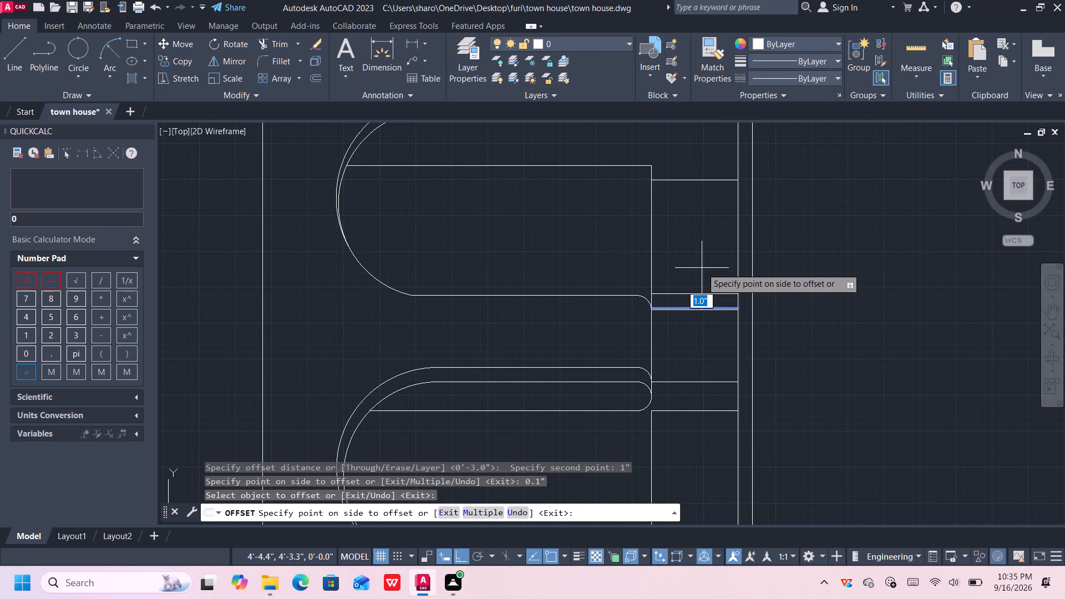
{"action": "key", "text": "3"}
{"action": "key", "text": "shift+quotedbl"}
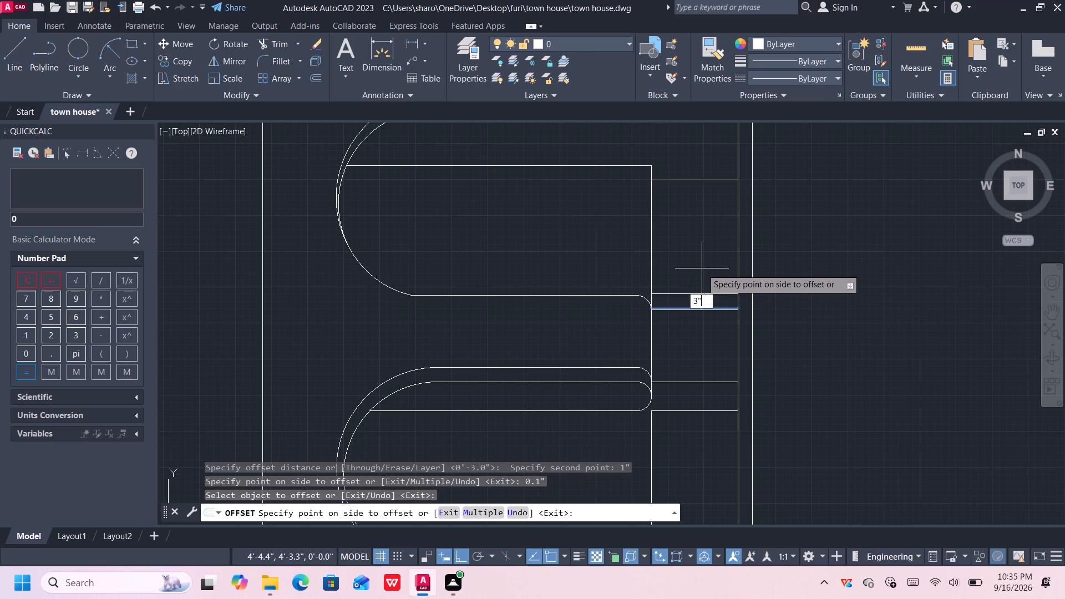
{"action": "key", "text": "Return"}
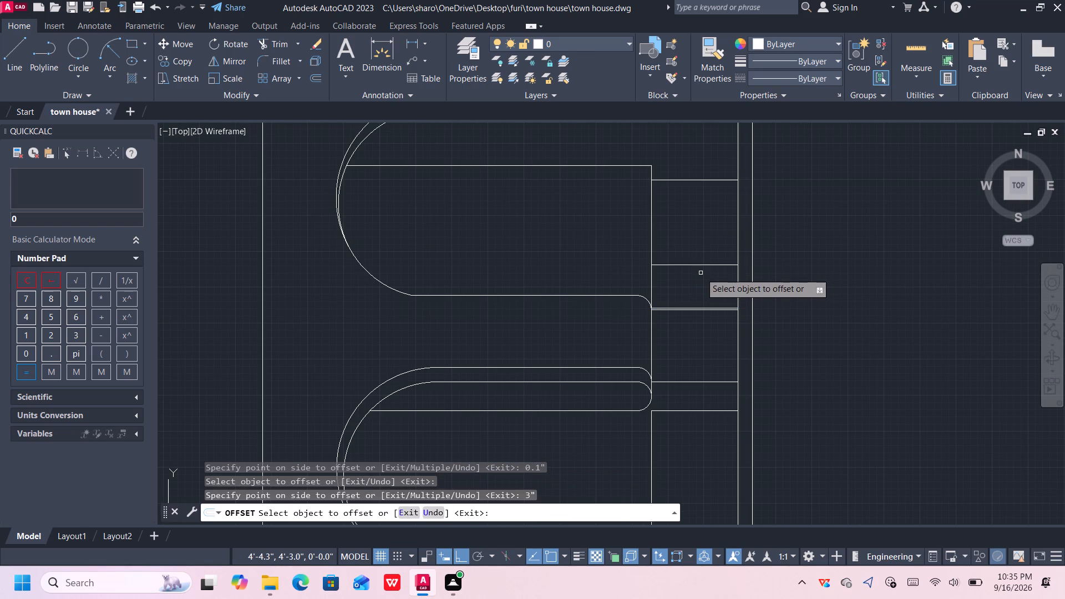
Offset the line 3" above the thin pair in the right-hand column 0.1" upward to make a second thin double line.
{"action": "scroll", "coordinate": [701, 273], "scroll_direction": "up", "scroll_amount": 1}
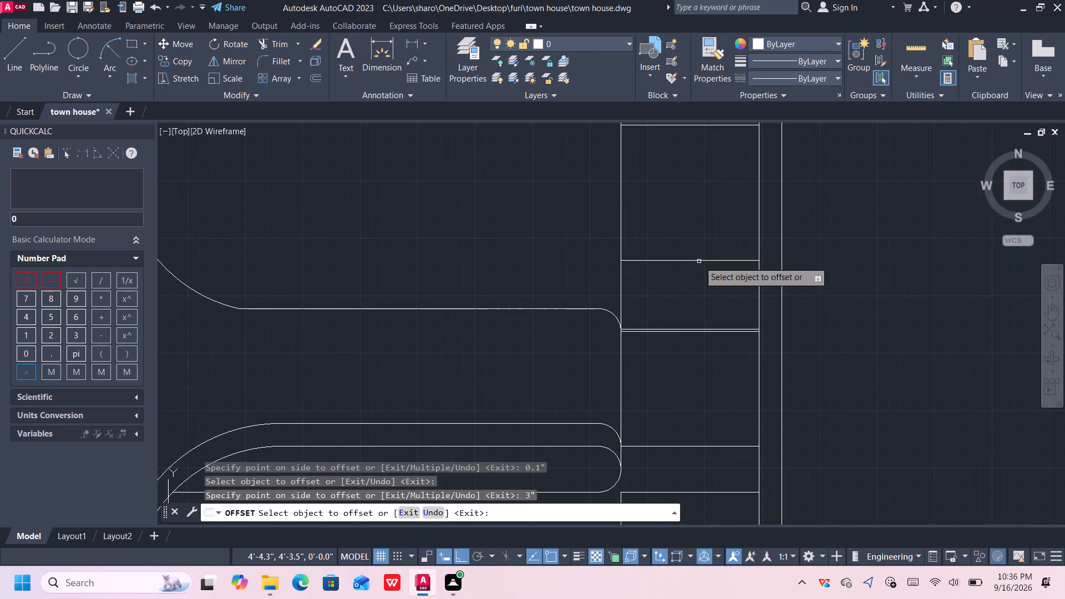
{"action": "left_click", "coordinate": [699, 261]}
{"action": "scroll", "coordinate": [698, 251], "scroll_direction": "up", "scroll_amount": 1}
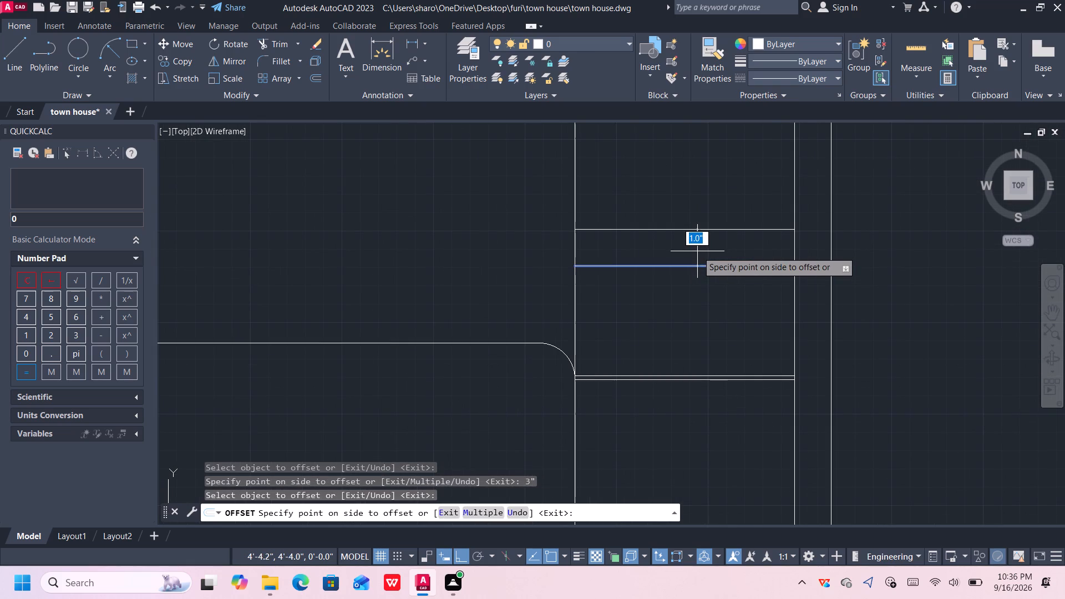
{"action": "type", "text": "0."}
{"action": "key", "text": "1"}
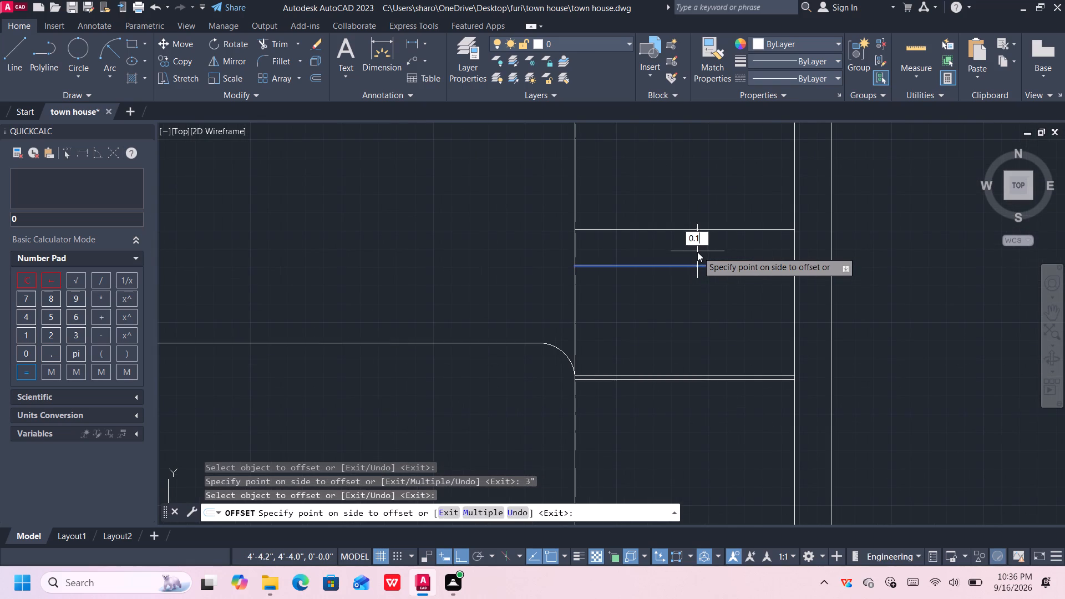
{"action": "key", "text": "shift+quotedbl"}
{"action": "key", "text": "Return"}
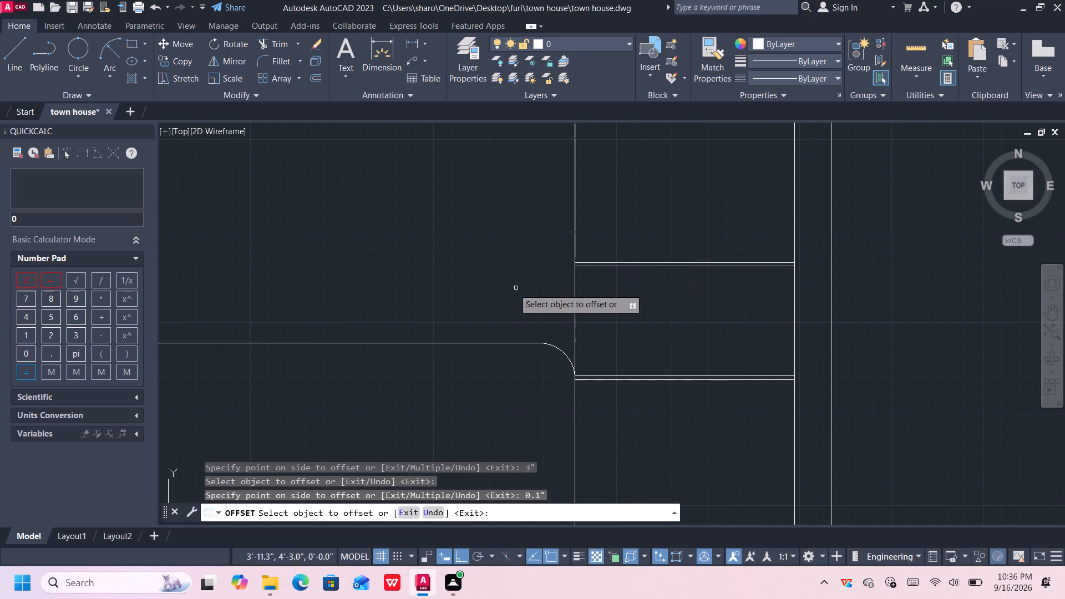
Offset the straight bottom edge of the upper rounded shape 2" upward.
{"action": "scroll", "coordinate": [484, 313], "scroll_direction": "down", "scroll_amount": 2}
{"action": "middle_click_drag", "start_coordinate": [483, 311], "coordinate": [525, 293]}
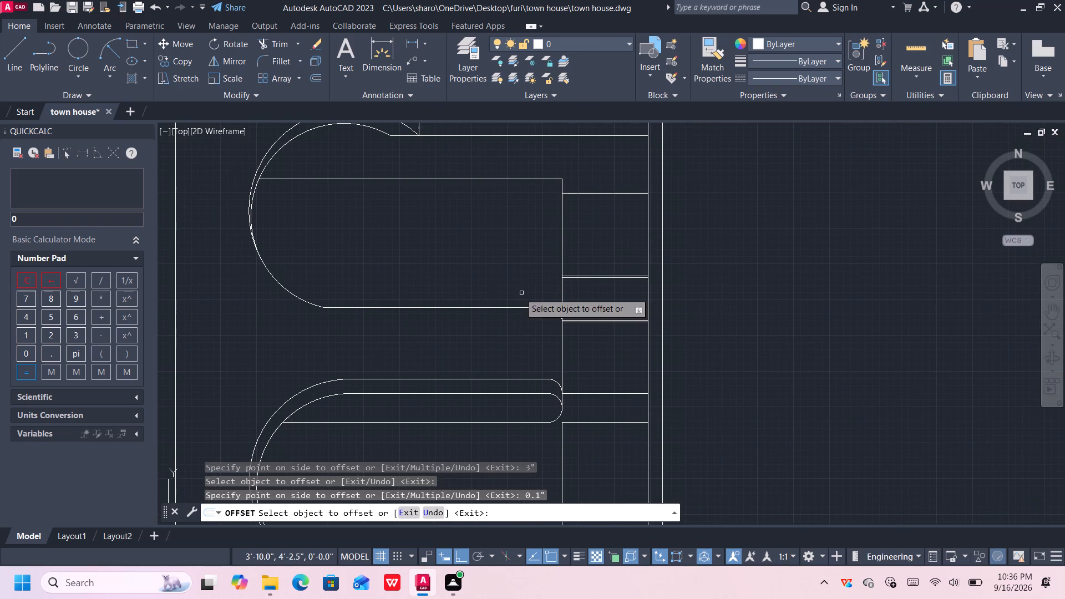
{"action": "left_click", "coordinate": [454, 308]}
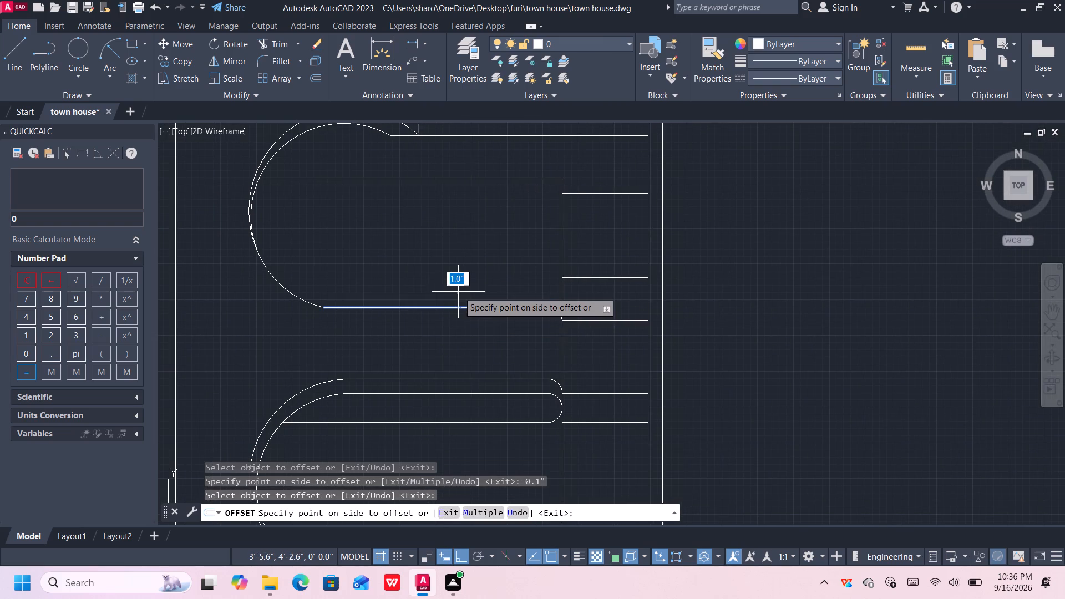
{"action": "scroll", "coordinate": [458, 292], "scroll_direction": "up", "scroll_amount": 1}
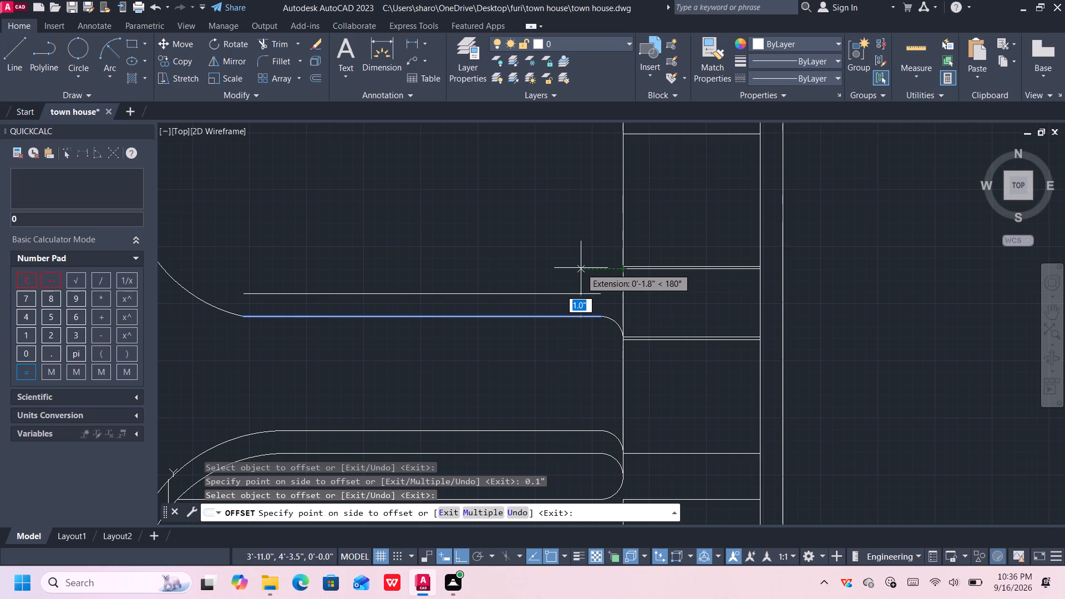
{"action": "type", "text": "2\""}
{"action": "key", "text": "Return"}
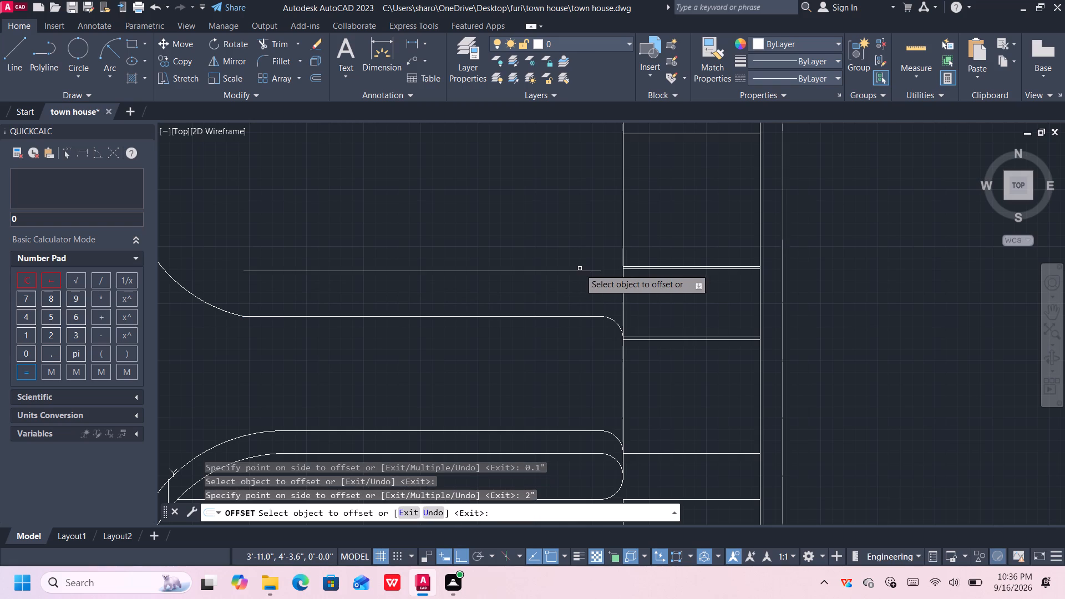
Offset the new line inside the upper rounded shape 0.1" upward to make a thin double line.
{"action": "left_click", "coordinate": [533, 271]}
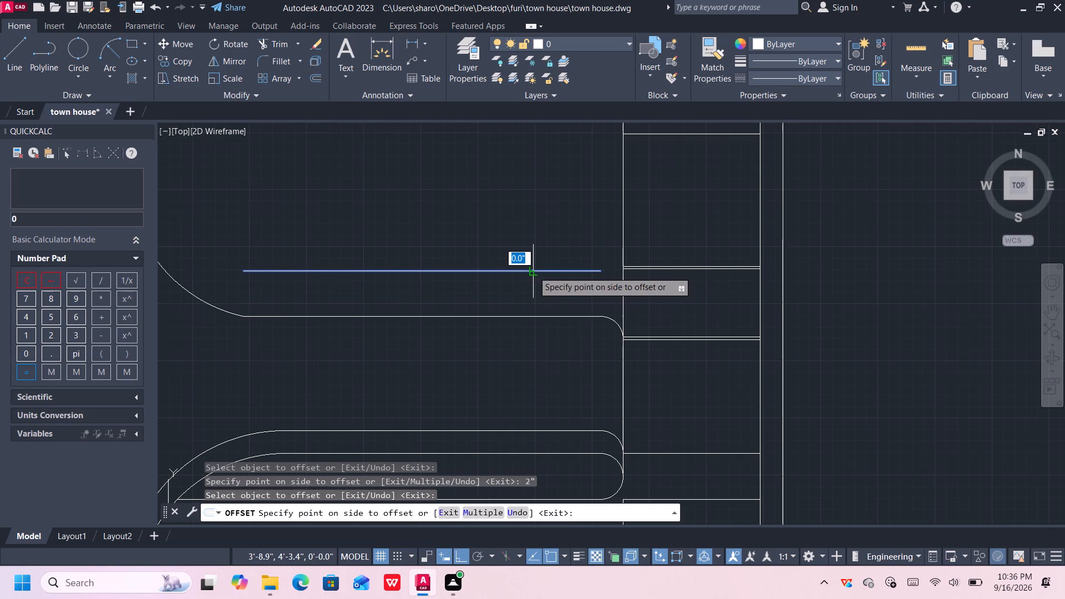
{"action": "type", "text": "0."}
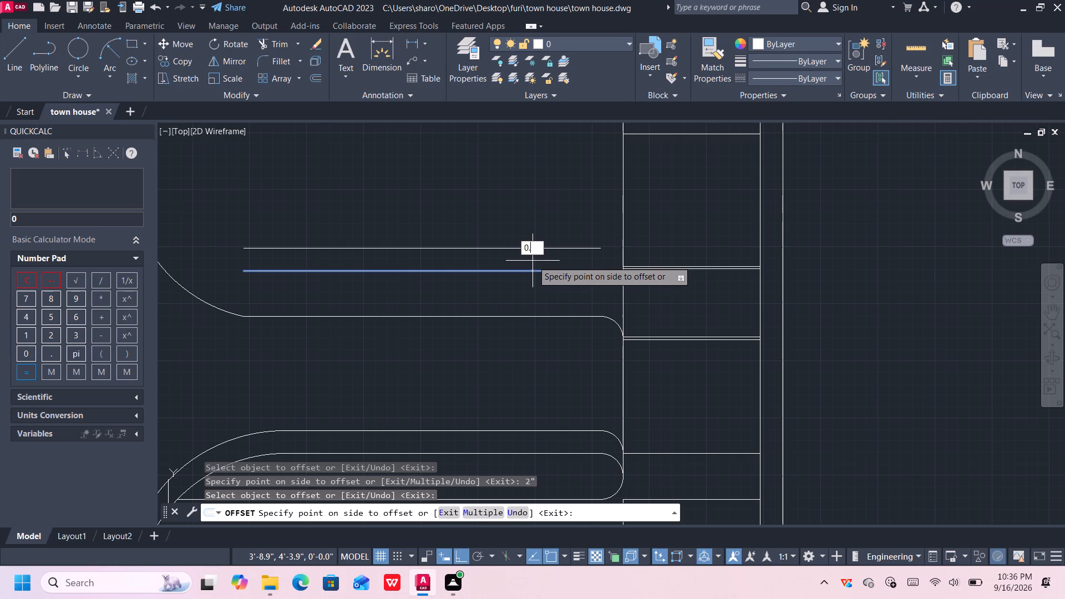
{"action": "type", "text": "1\""}
{"action": "key", "text": "Return"}
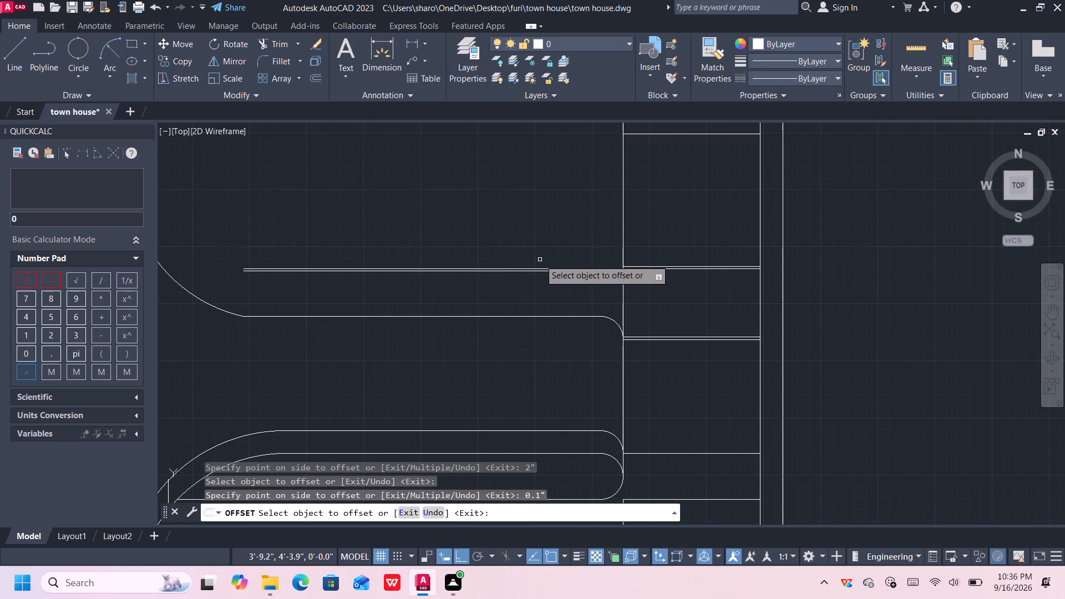
{"action": "key", "text": "Escape"}
Draw a vertical line about 2.5" long from the upper shape's bottom corner arc up past the level of the thin double line.
{"action": "middle_click_drag", "start_coordinate": [536, 278], "coordinate": [550, 263]}
{"action": "scroll", "coordinate": [624, 266], "scroll_direction": "up", "scroll_amount": 1}
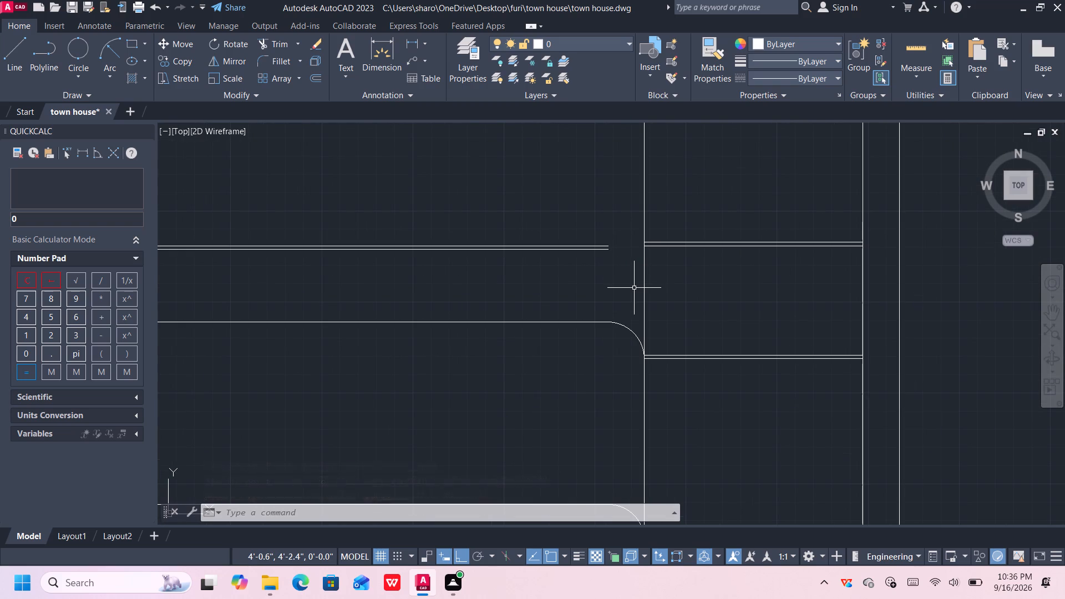
{"action": "key", "text": "l"}
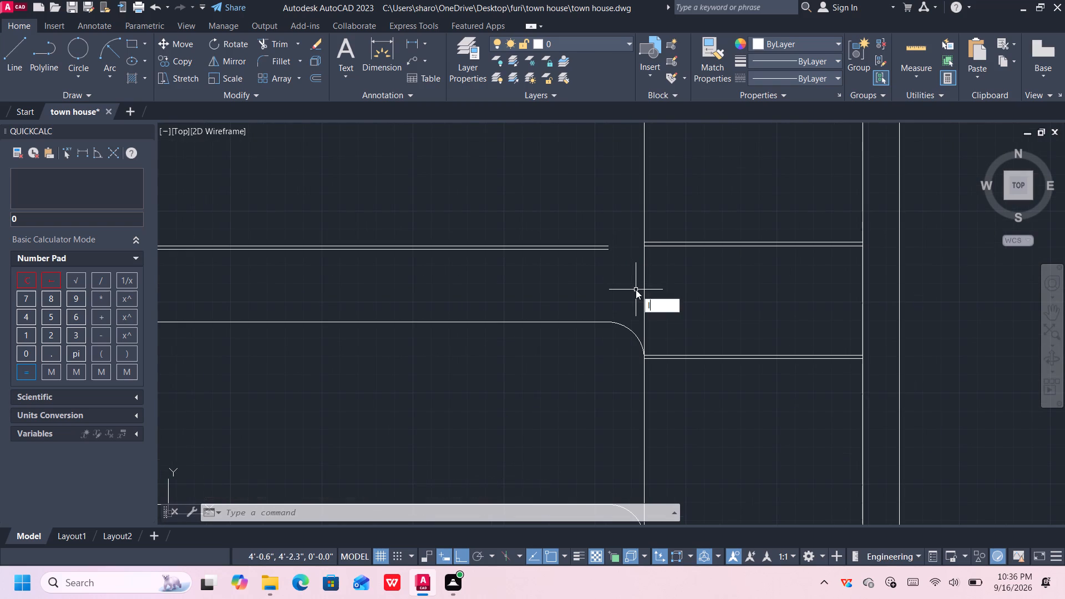
{"action": "key", "text": "Return"}
{"action": "left_click", "coordinate": [631, 332]}
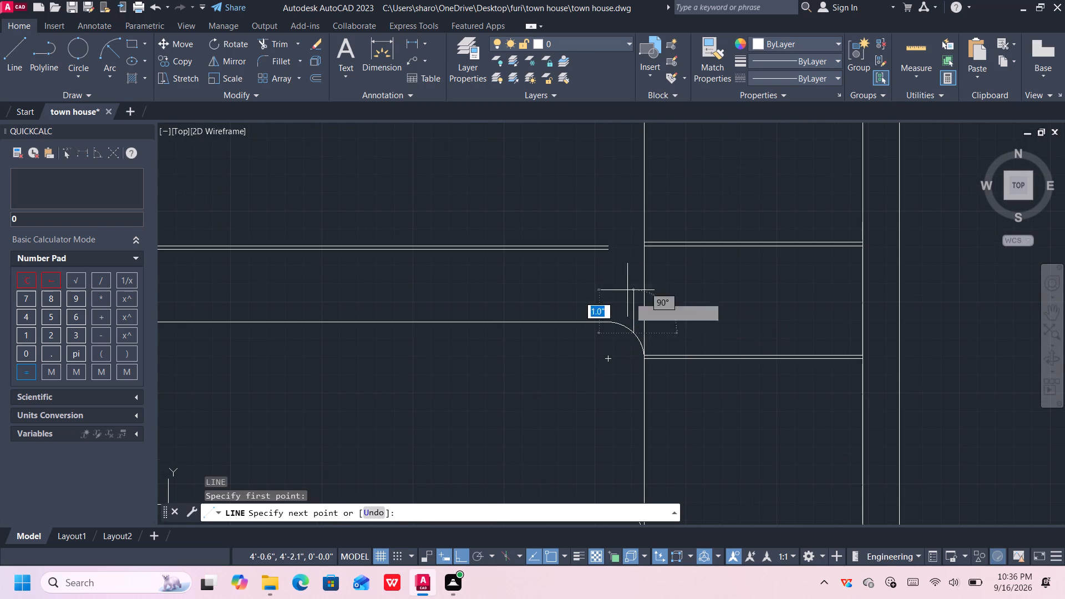
{"action": "scroll", "coordinate": [619, 248], "scroll_direction": "up", "scroll_amount": 1}
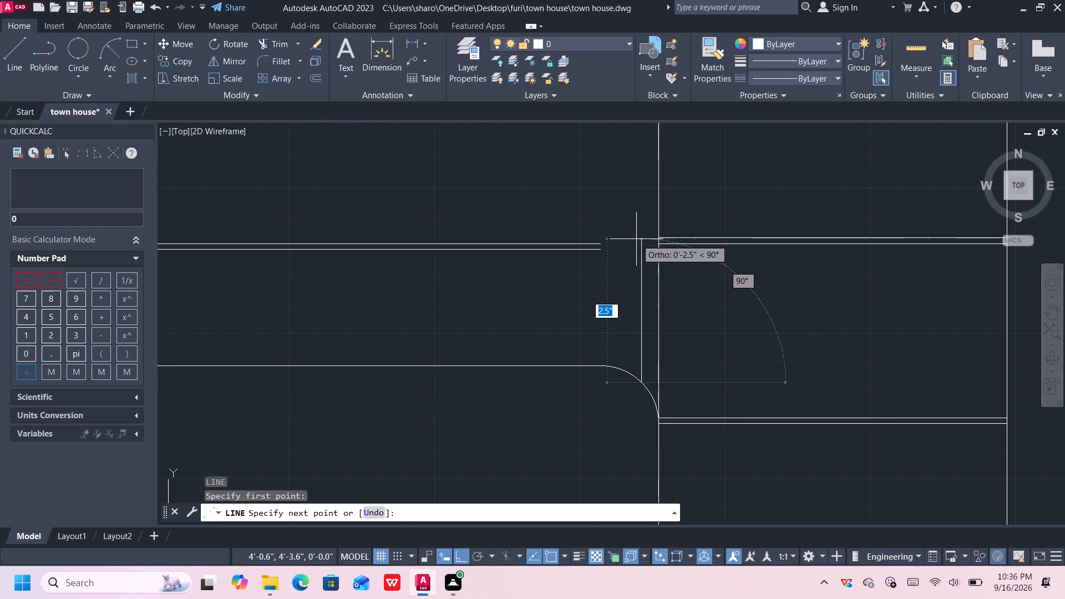
{"action": "scroll", "coordinate": [636, 239], "scroll_direction": "up", "scroll_amount": 1}
{"action": "left_click", "coordinate": [636, 239]}
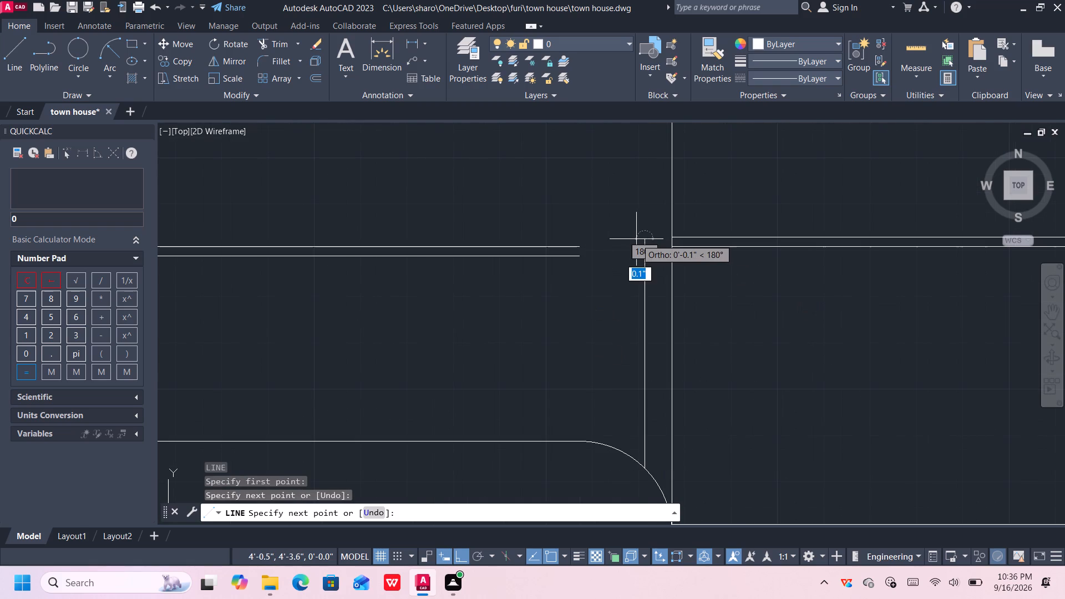
{"action": "key", "text": "Return"}
Extend both lines of the thin double line inside the upper rounded shape to the new vertical line.
{"action": "type", "text": "ex"}
{"action": "key", "text": "Return"}
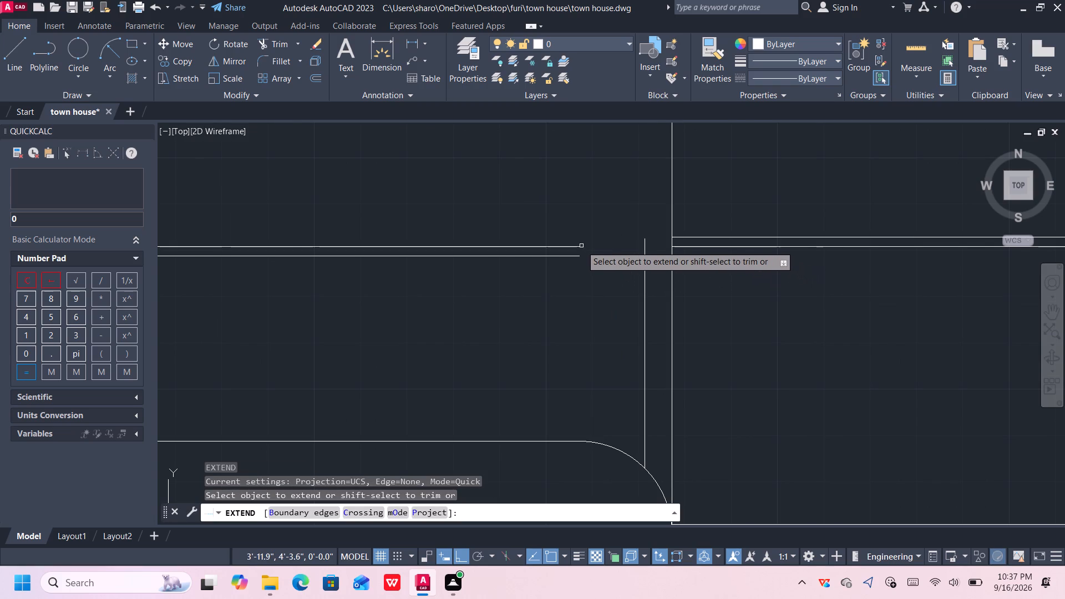
{"action": "left_click", "coordinate": [579, 247]}
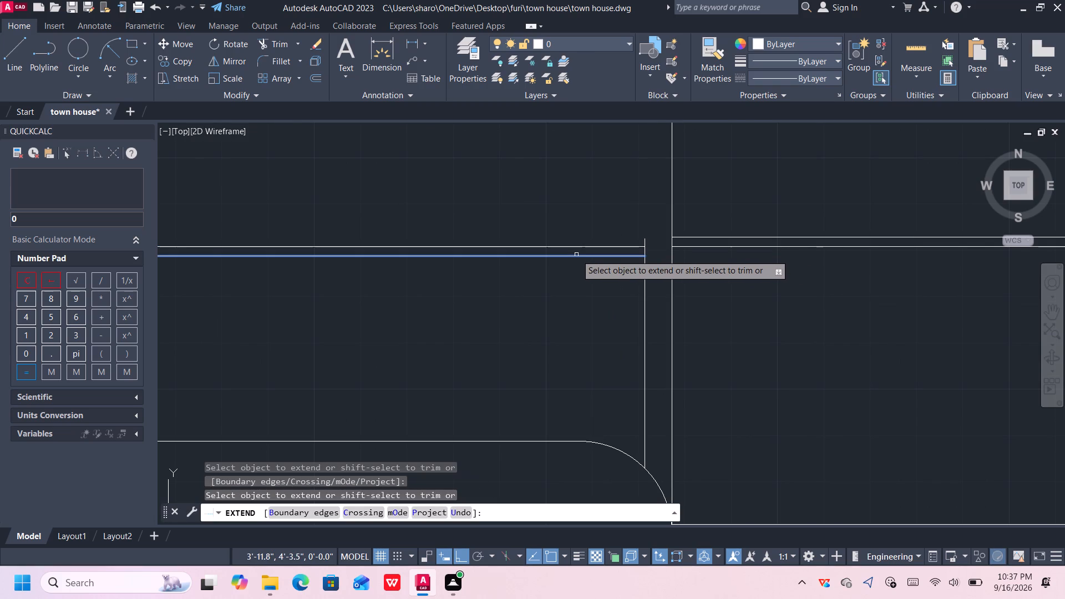
{"action": "left_click", "coordinate": [576, 255]}
{"action": "left_click", "coordinate": [576, 255]}
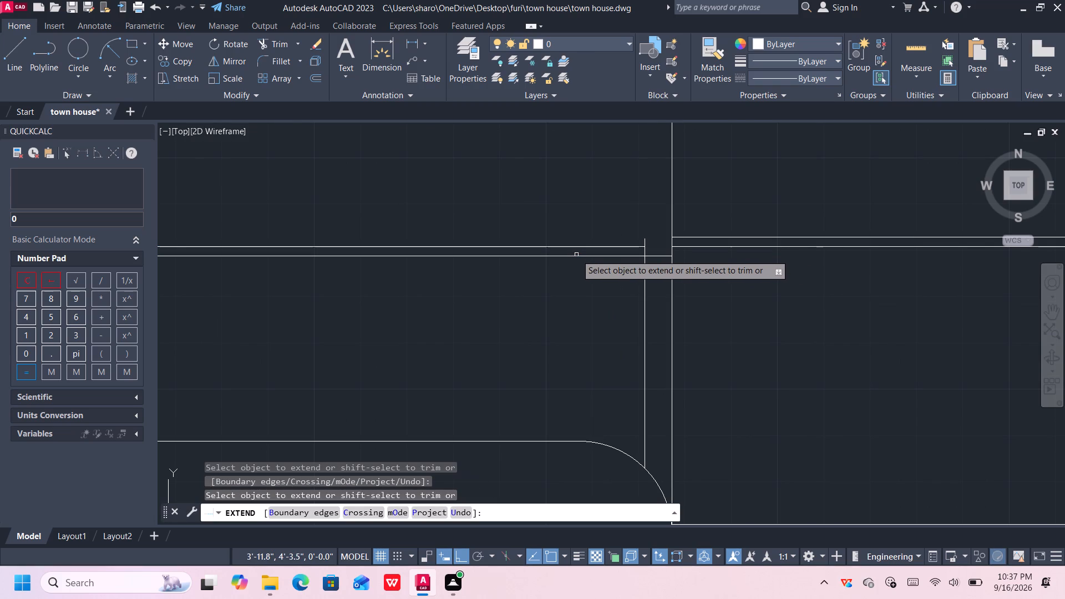
{"action": "key", "text": "Escape"}
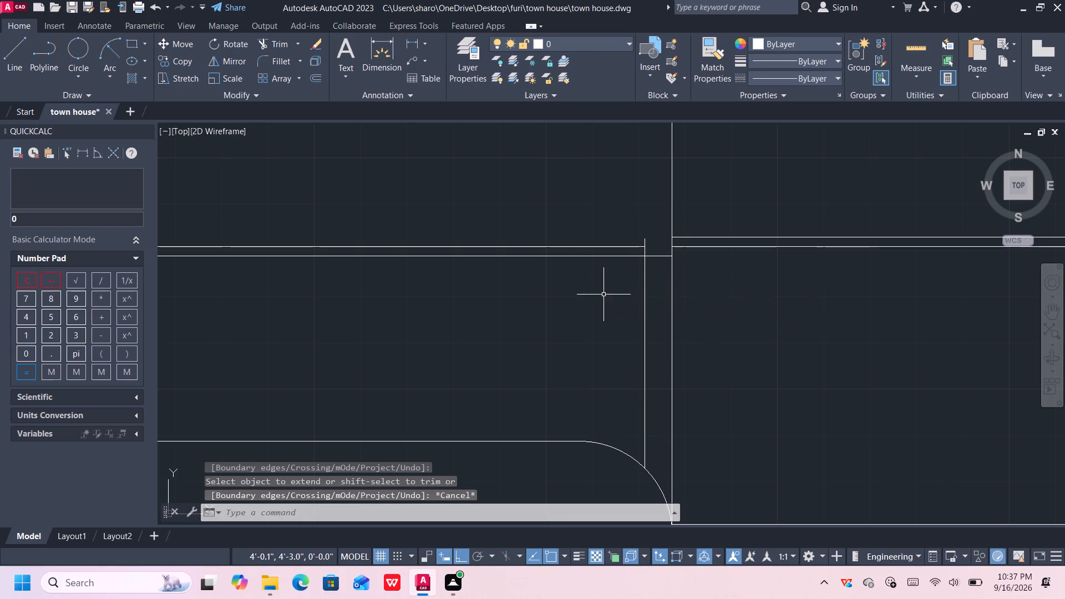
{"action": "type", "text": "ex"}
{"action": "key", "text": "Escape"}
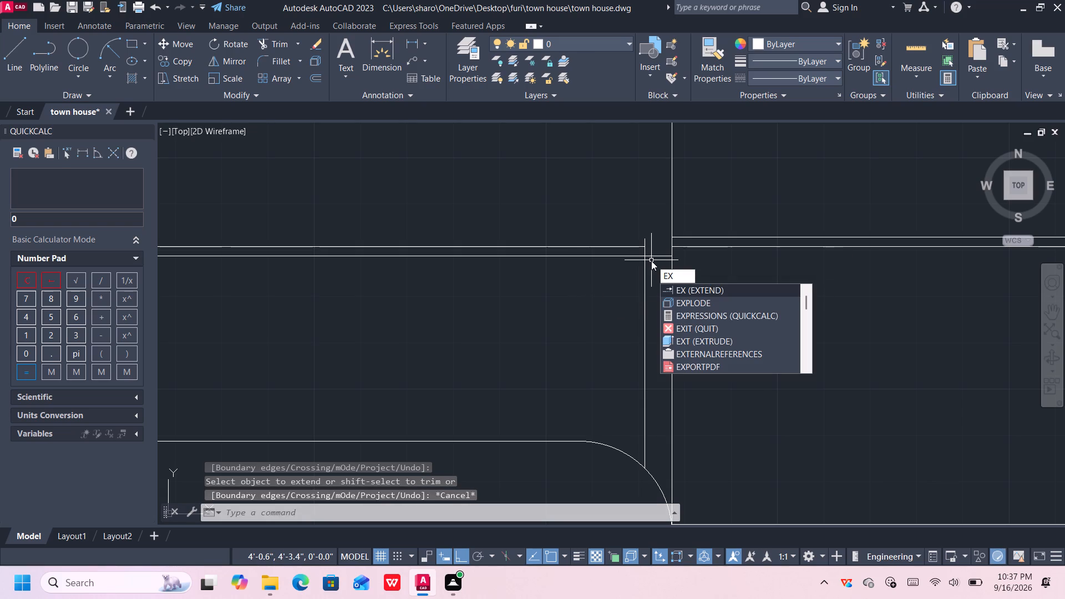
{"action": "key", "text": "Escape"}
Trim the part of the double line's lower line that runs past the new vertical line.
{"action": "type", "text": "tr"}
{"action": "key", "text": "Return"}
{"action": "left_click", "coordinate": [650, 257]}
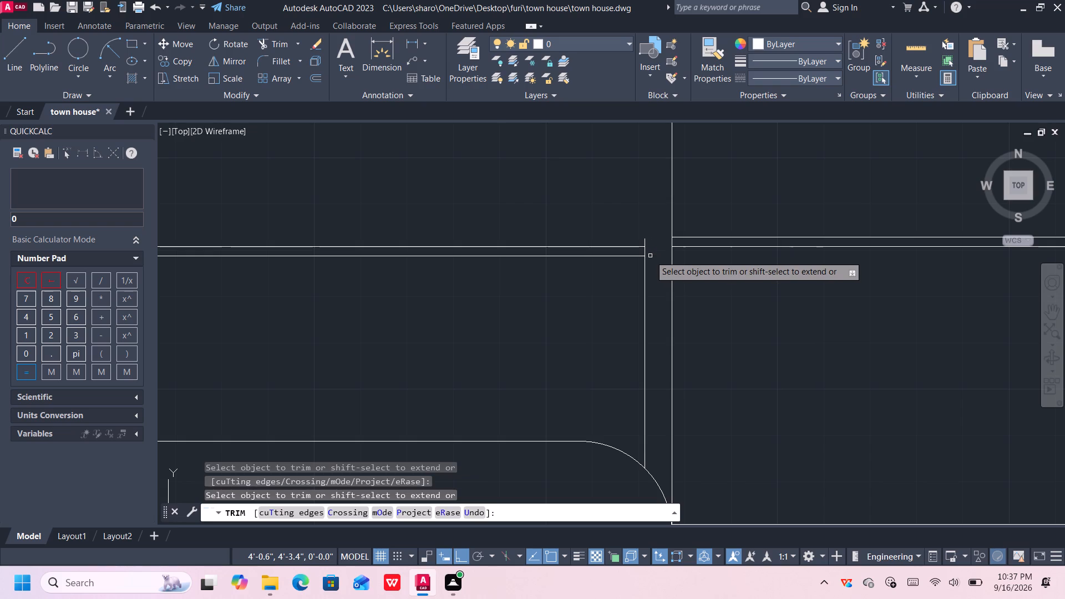
{"action": "key", "text": "Escape"}
Draw a 1" line downward along the new vertical line from the end of the double line's upper line.
{"action": "scroll", "coordinate": [645, 252], "scroll_direction": "up", "scroll_amount": 1}
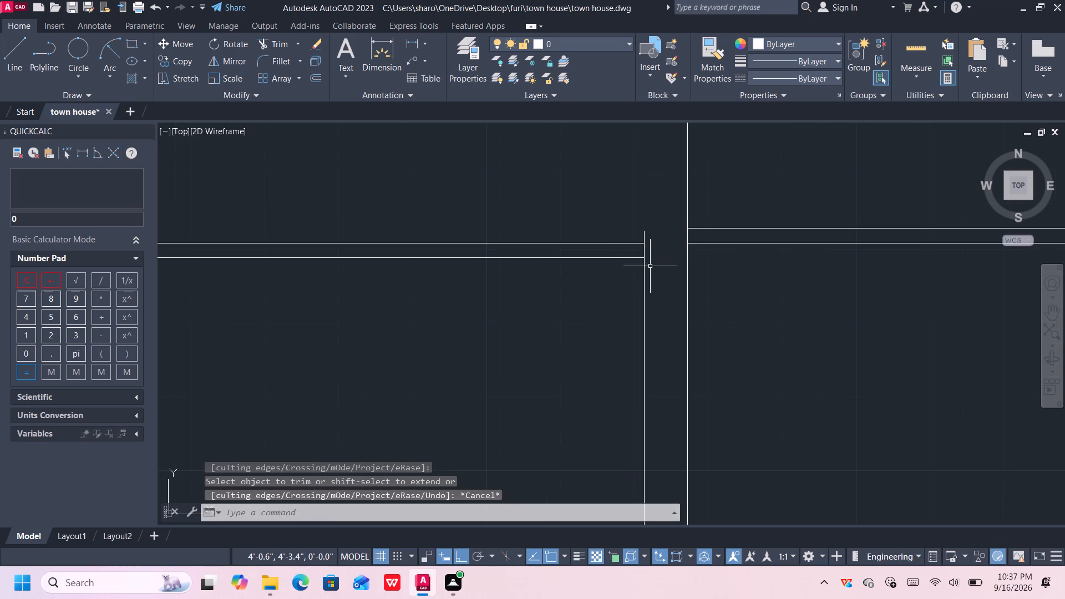
{"action": "key", "text": "l"}
{"action": "key", "text": "Return"}
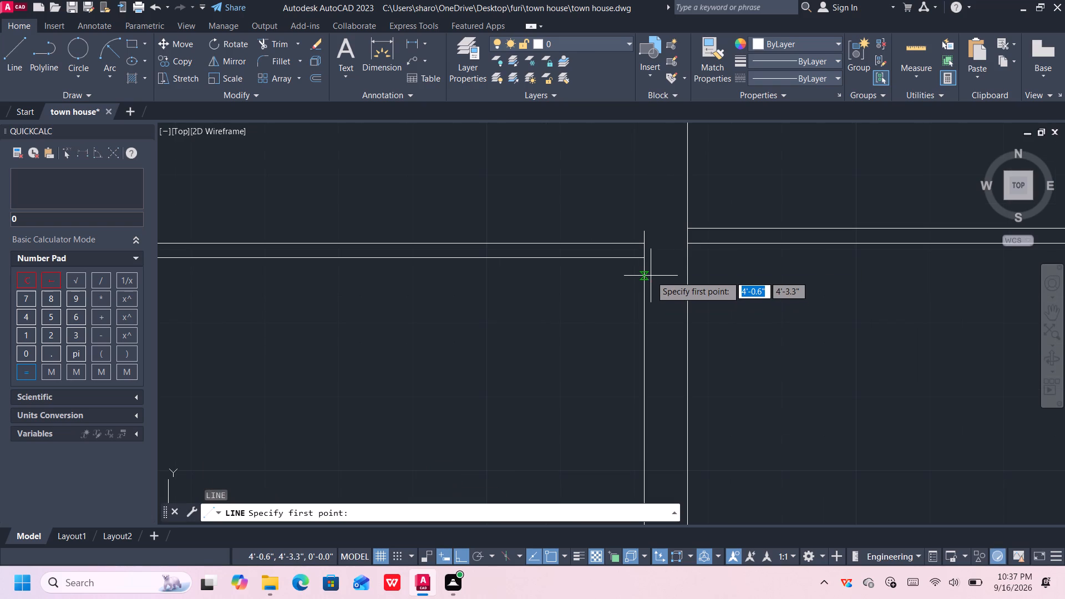
{"action": "left_click", "coordinate": [645, 244]}
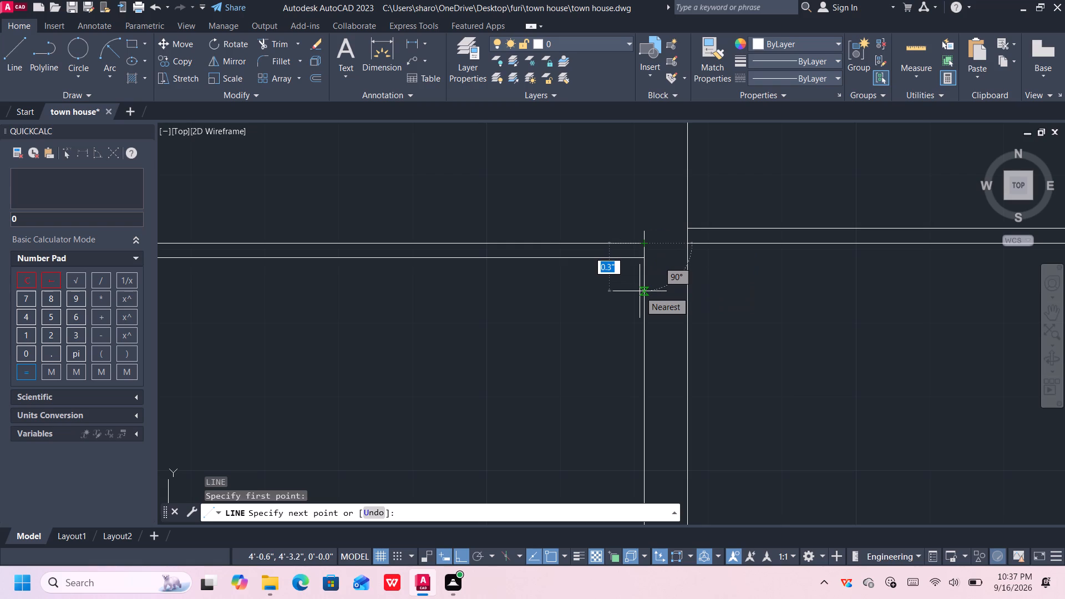
{"action": "key", "text": "1"}
{"action": "key", "text": "shift+quotedbl"}
{"action": "key", "text": "Return"}
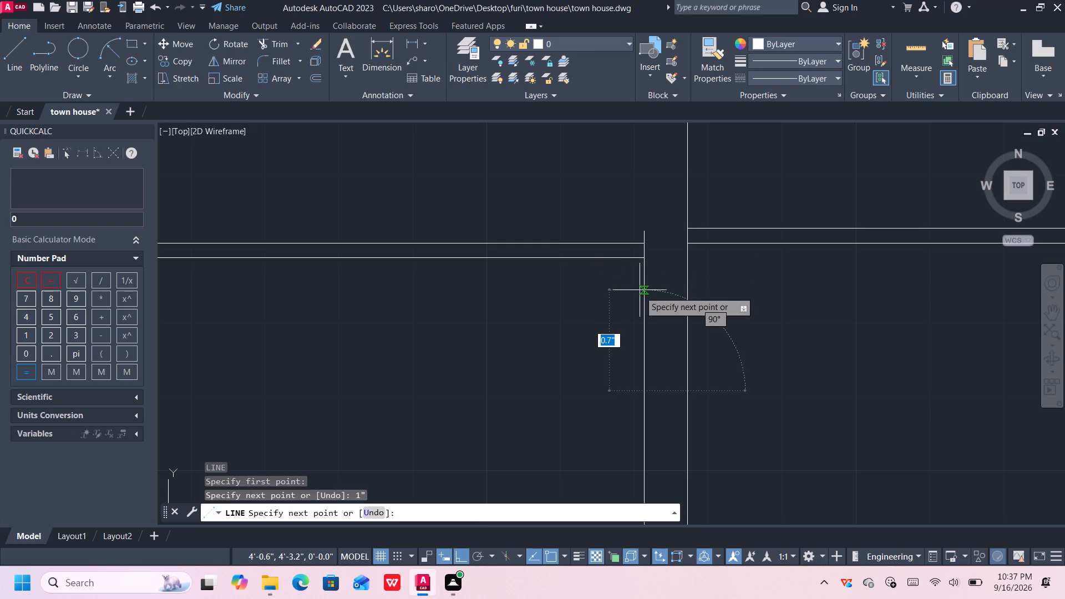
{"action": "key", "text": "Escape"}
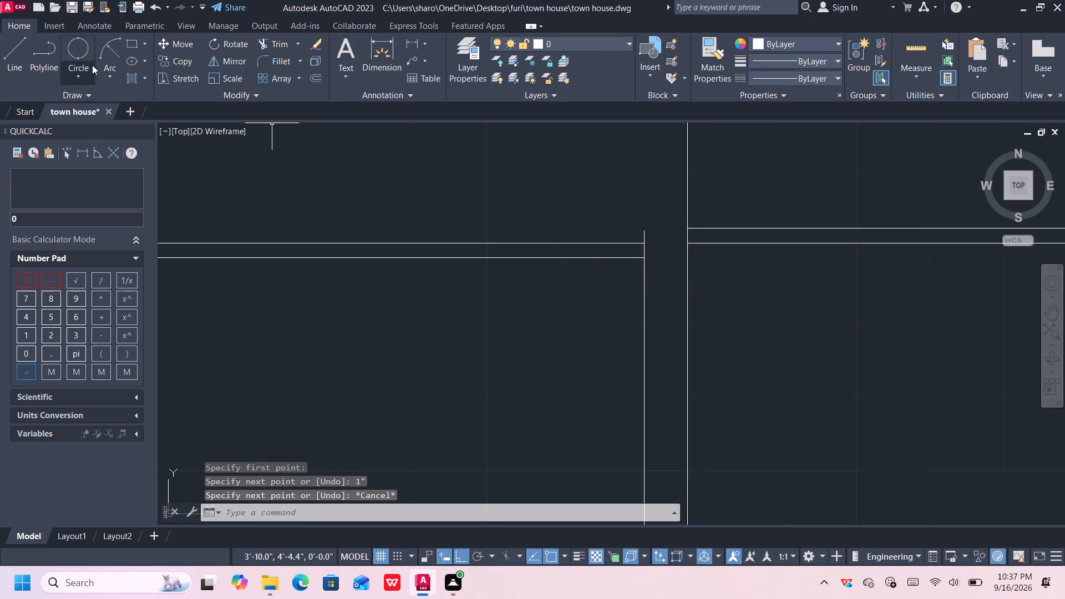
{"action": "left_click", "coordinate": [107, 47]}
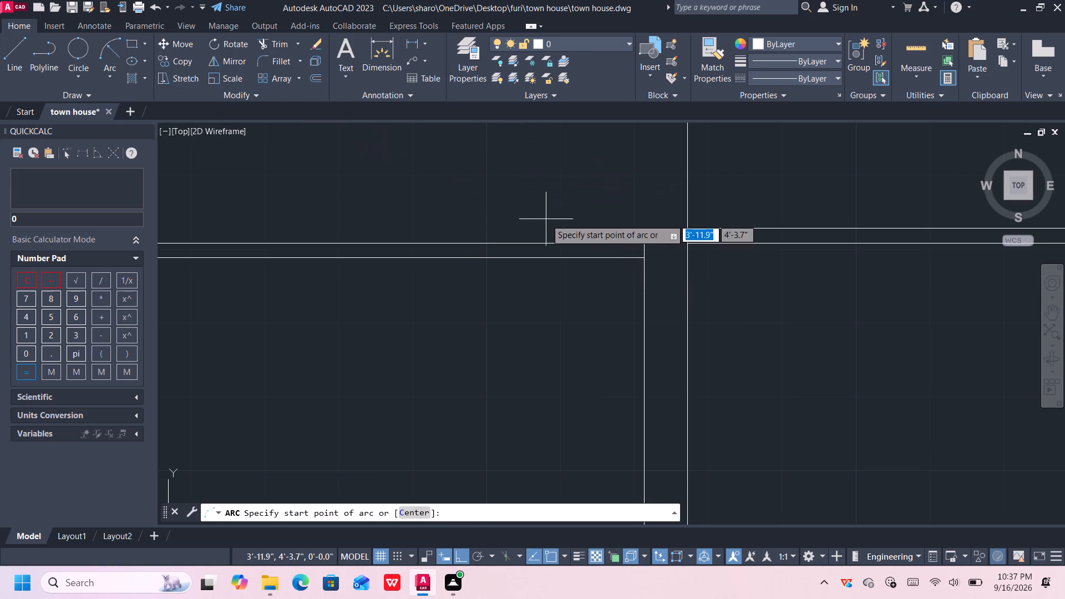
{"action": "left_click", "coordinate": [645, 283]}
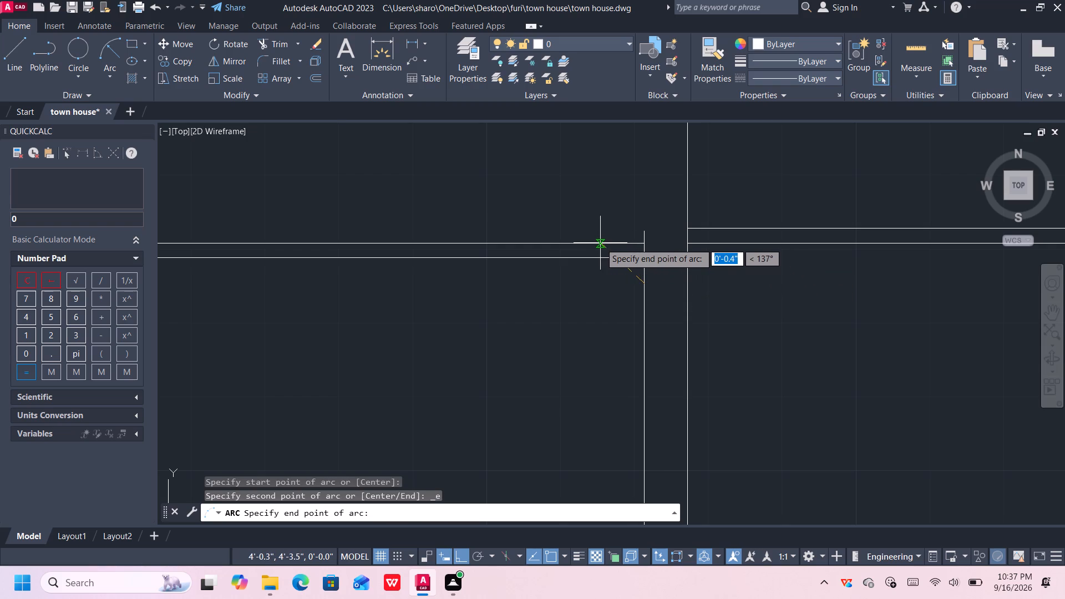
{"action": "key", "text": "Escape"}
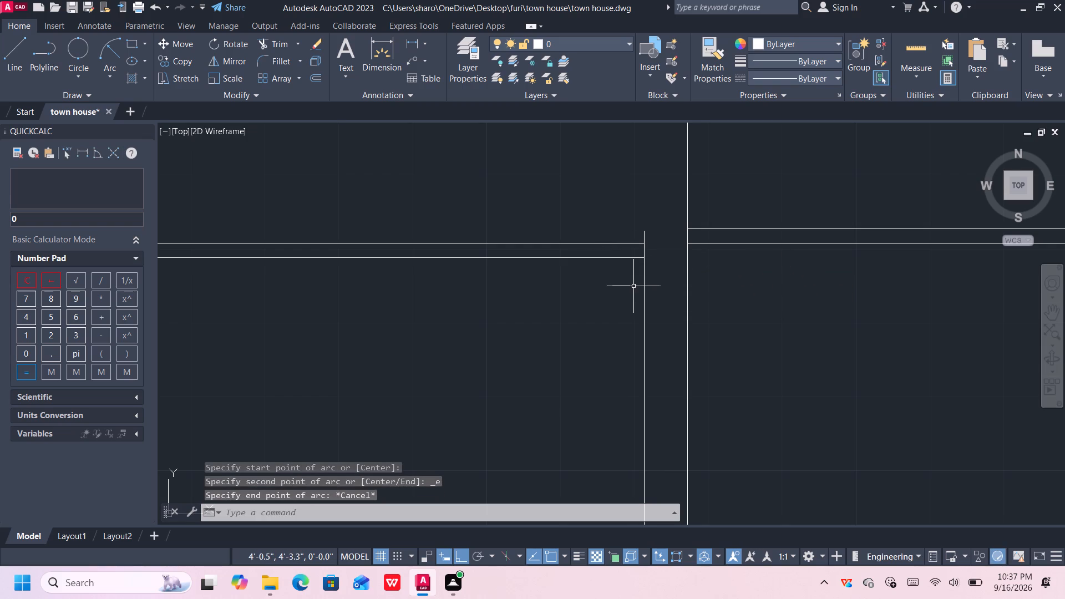
Draw a 1" line along the double line's upper line, running away from the right-hand column from its junction with the vertical line.
{"action": "middle_click_drag", "start_coordinate": [632, 285], "coordinate": [626, 267]}
{"action": "key", "text": "l"}
{"action": "key", "text": "Return"}
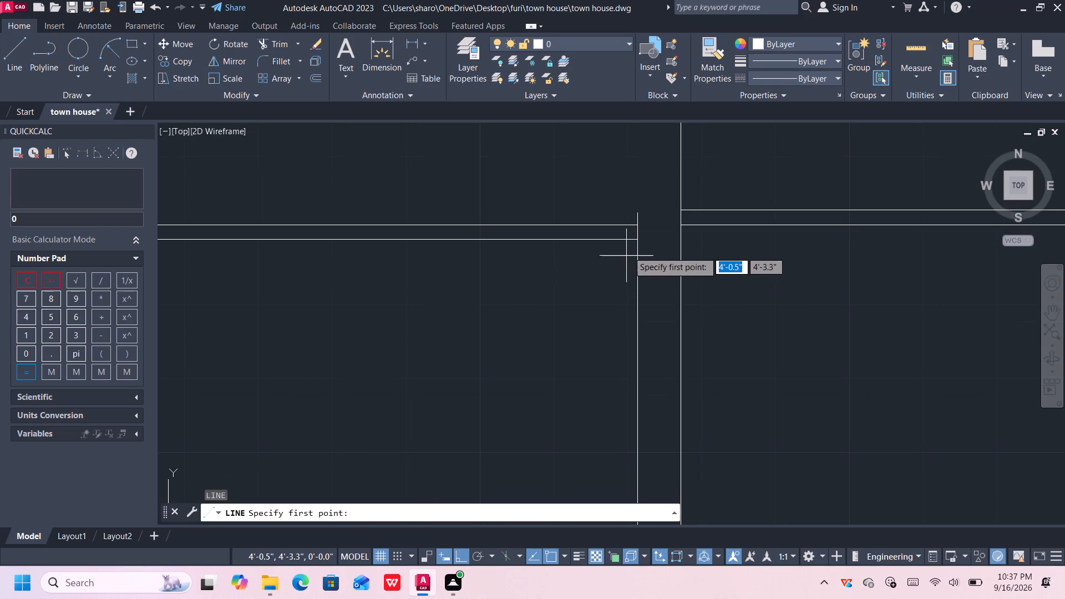
{"action": "left_click", "coordinate": [637, 227]}
{"action": "key", "text": "1"}
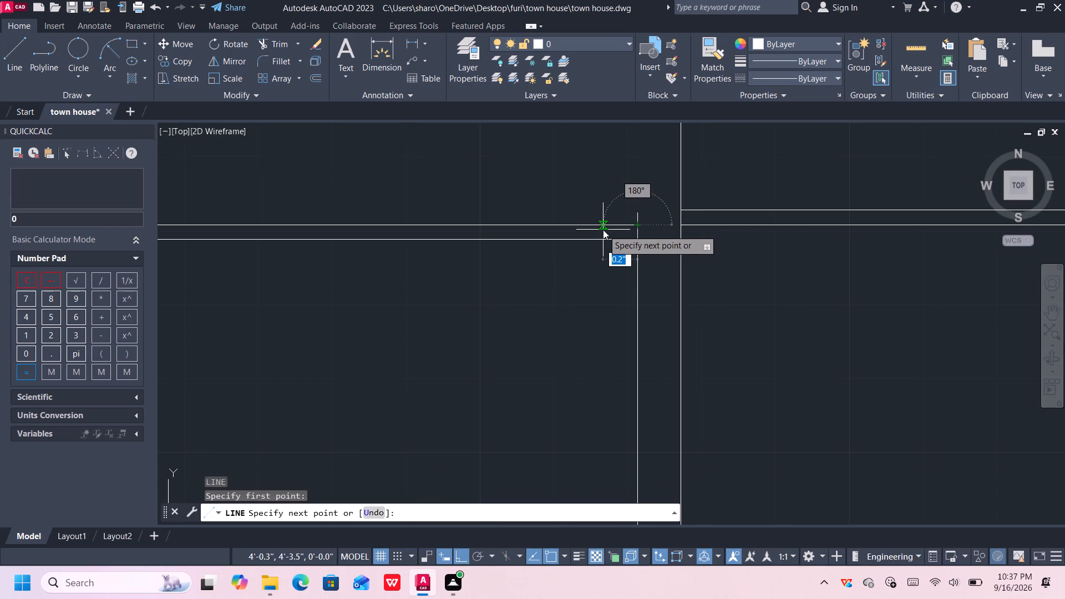
{"action": "key", "text": "shift+quotedbl"}
{"action": "key", "text": "Return"}
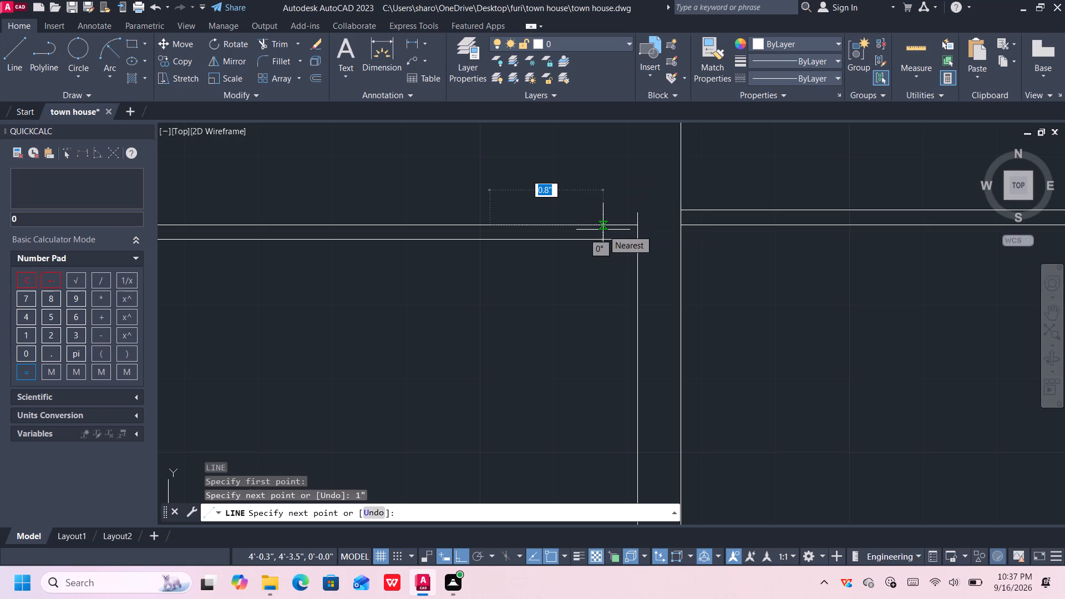
{"action": "key", "text": "less"}
{"action": "key", "text": "Escape"}
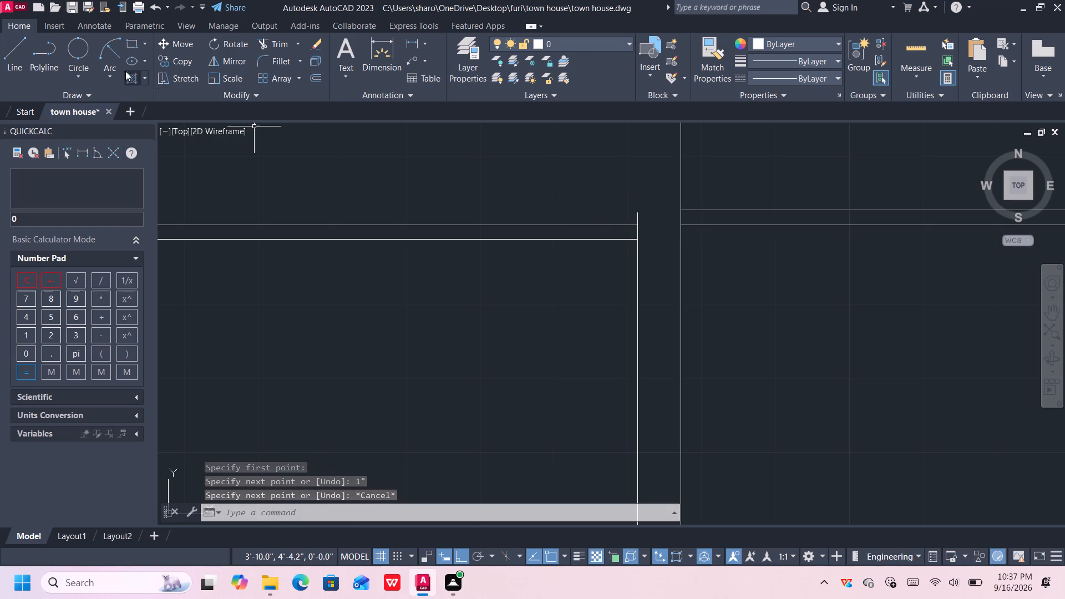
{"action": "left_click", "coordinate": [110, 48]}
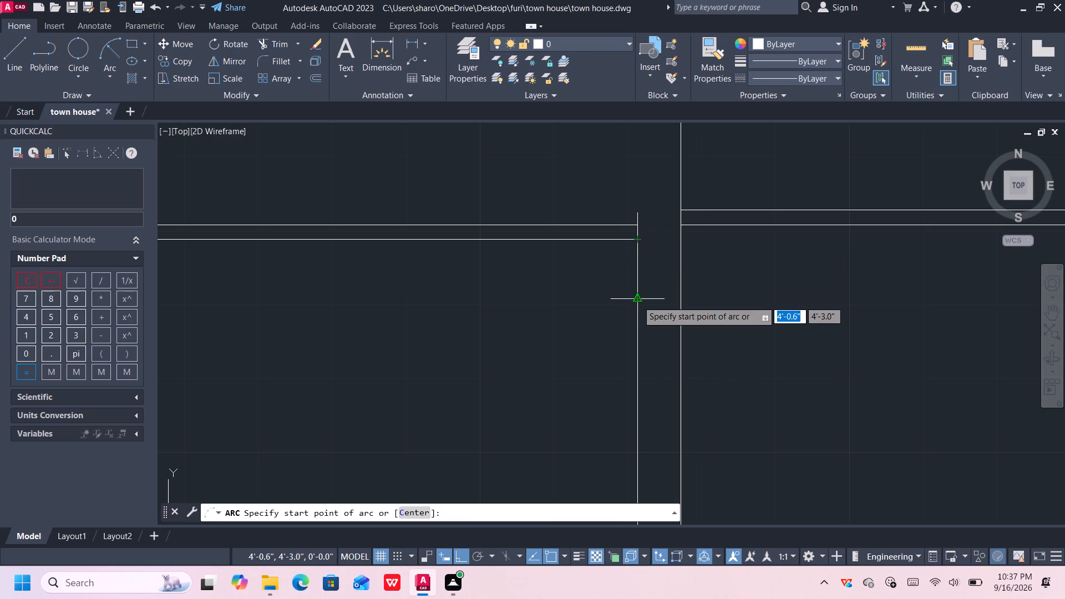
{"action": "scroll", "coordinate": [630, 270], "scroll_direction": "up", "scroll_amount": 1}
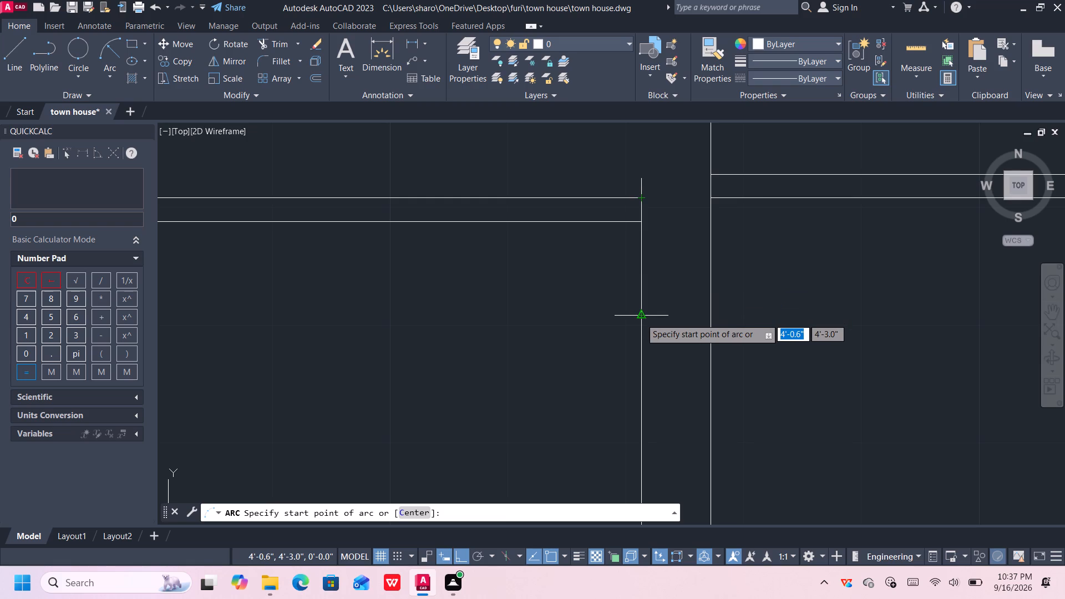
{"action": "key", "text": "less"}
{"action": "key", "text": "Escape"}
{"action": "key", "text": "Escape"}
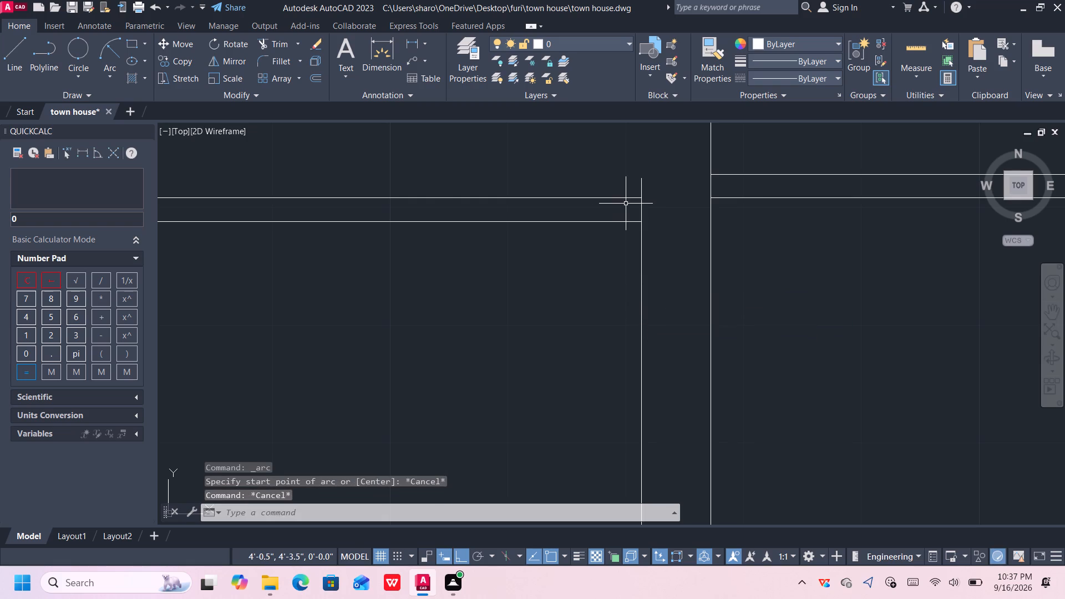
Delete the two 1" lines that run from the double line's upper corner along the upper line and the vertical line.
{"action": "left_click", "coordinate": [621, 199]}
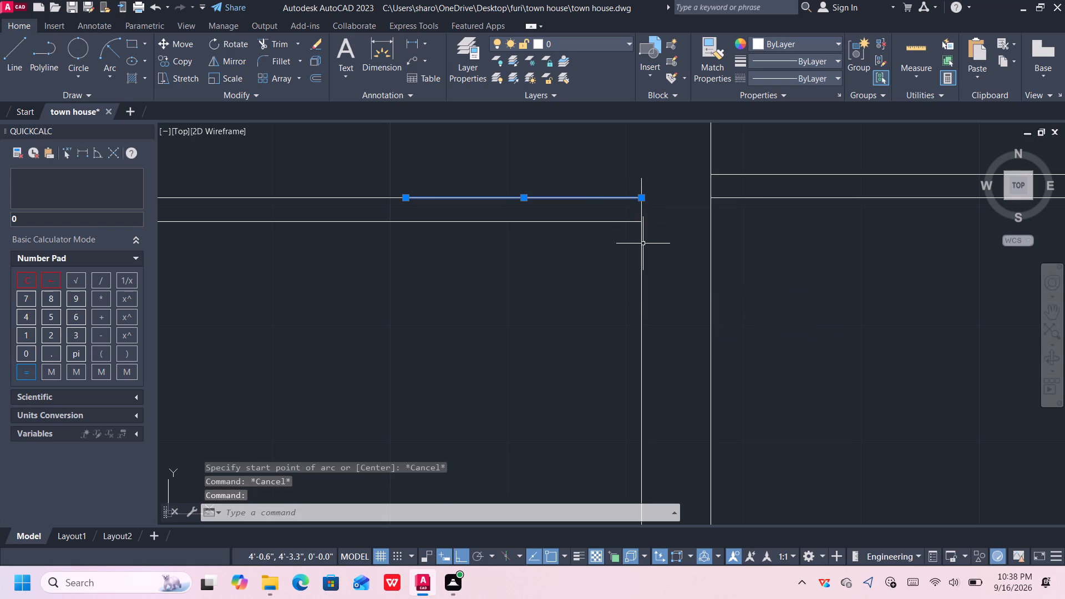
{"action": "left_click", "coordinate": [641, 246]}
{"action": "scroll", "coordinate": [642, 285], "scroll_direction": "down", "scroll_amount": 3}
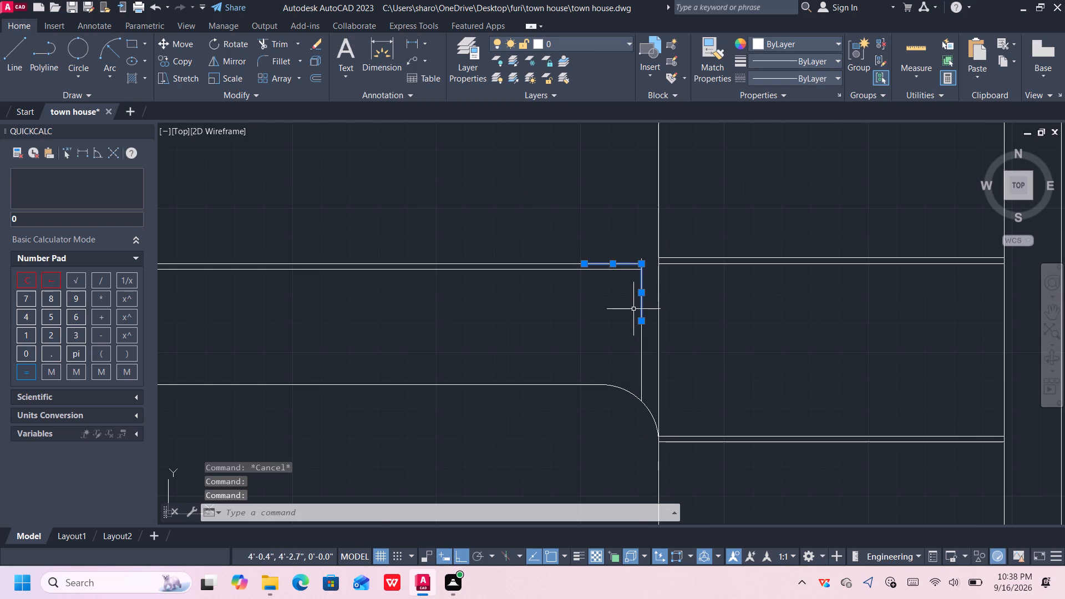
{"action": "key", "text": "Delete"}
Draw a 0.1" line along the double line's upper line, running away from the right-hand column from its junction with the vertical line.
{"action": "scroll", "coordinate": [633, 293], "scroll_direction": "up", "scroll_amount": 1}
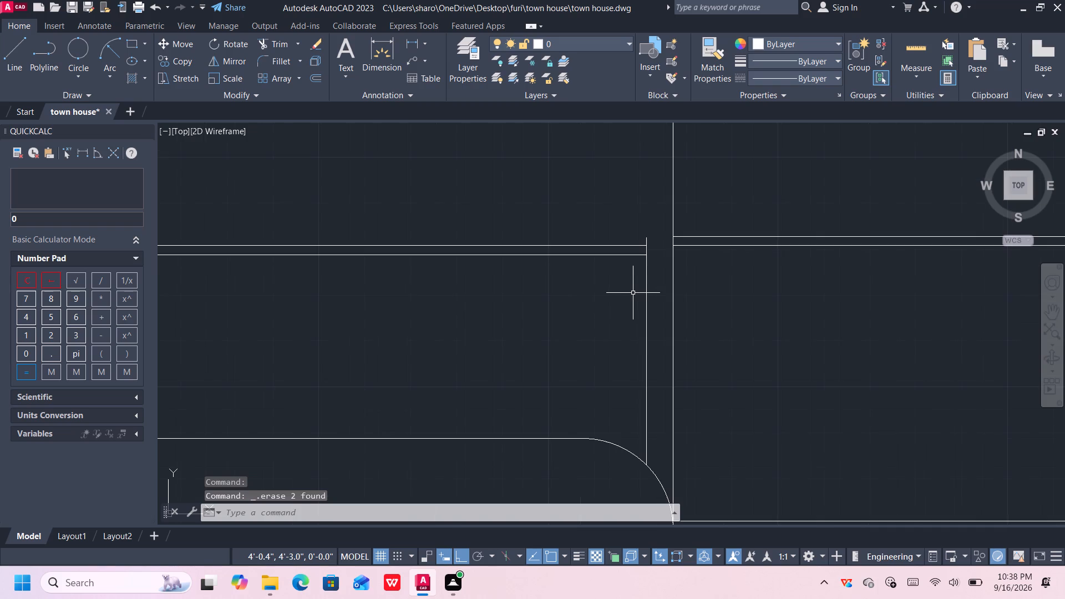
{"action": "middle_click_drag", "start_coordinate": [635, 290], "coordinate": [596, 294]}
{"action": "key", "text": "l"}
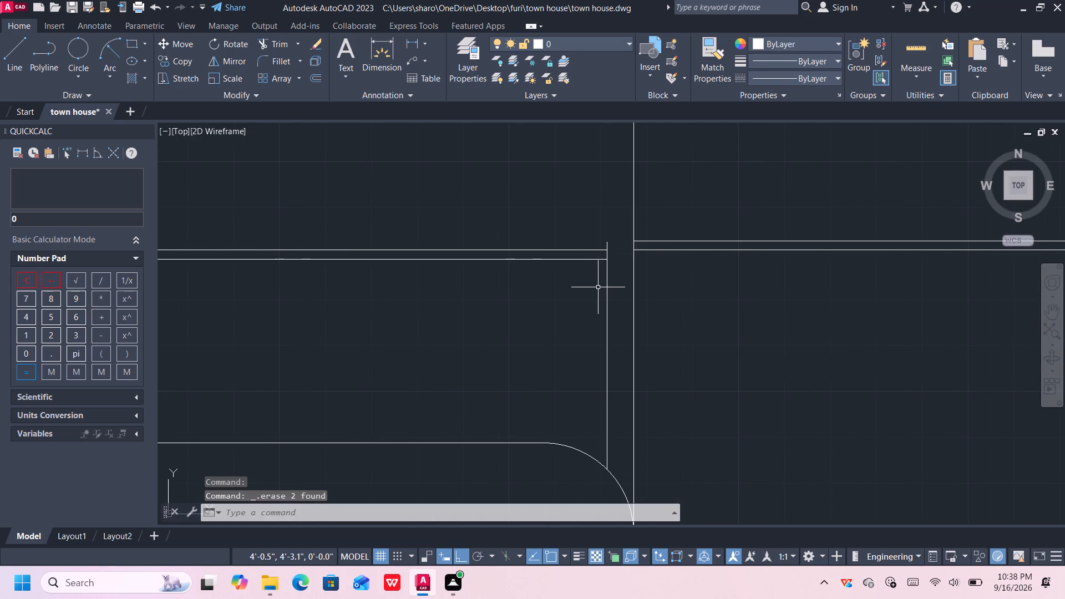
{"action": "key", "text": "Return"}
{"action": "left_click", "coordinate": [607, 253]}
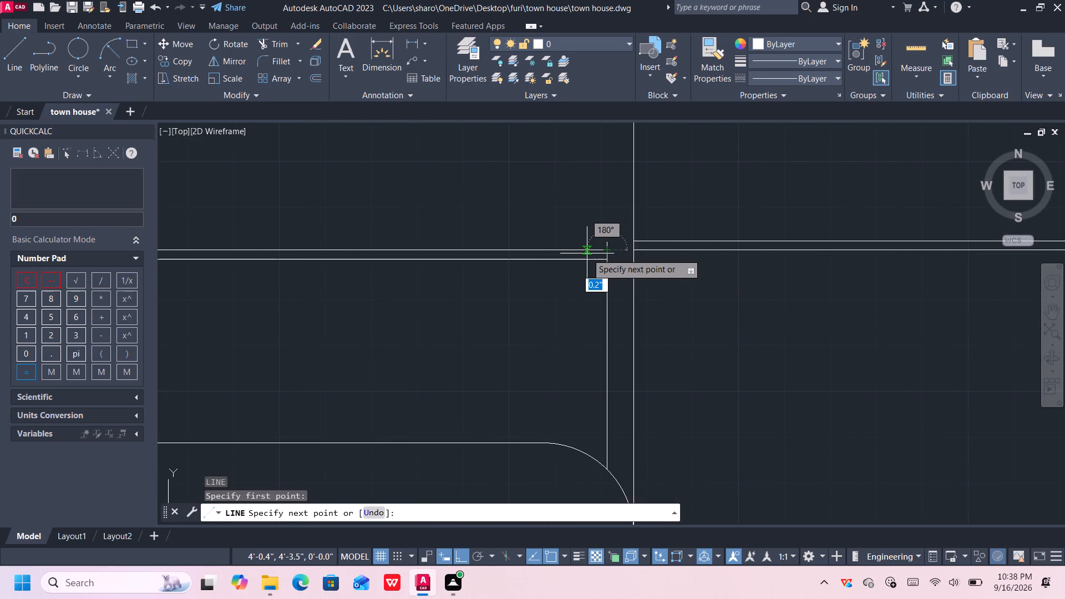
{"action": "scroll", "coordinate": [587, 253], "scroll_direction": "up", "scroll_amount": 1}
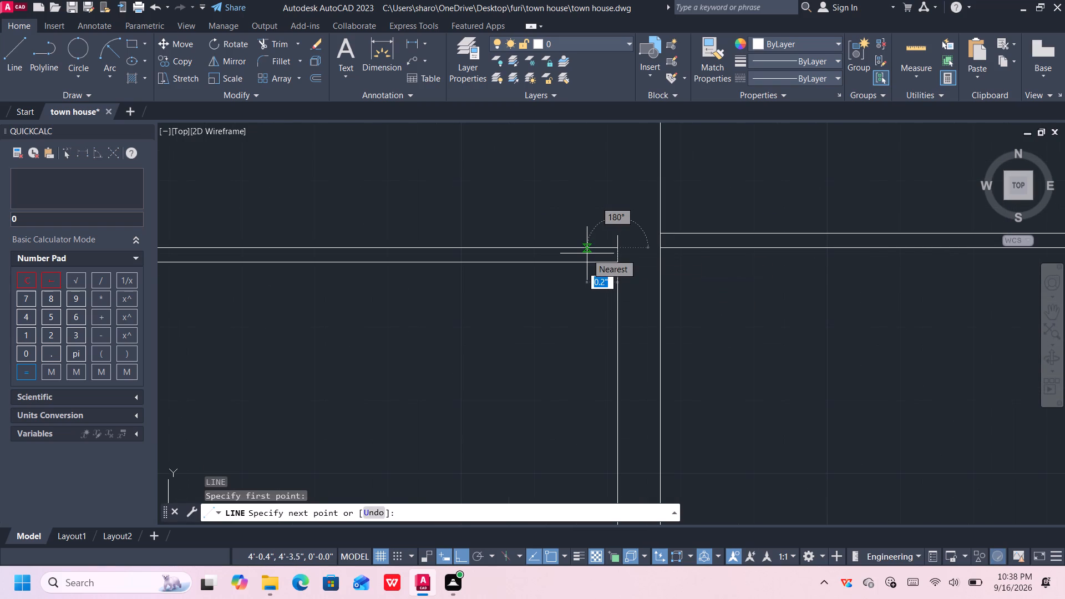
{"action": "type", "text": "0.1\""}
{"action": "key", "text": "Return"}
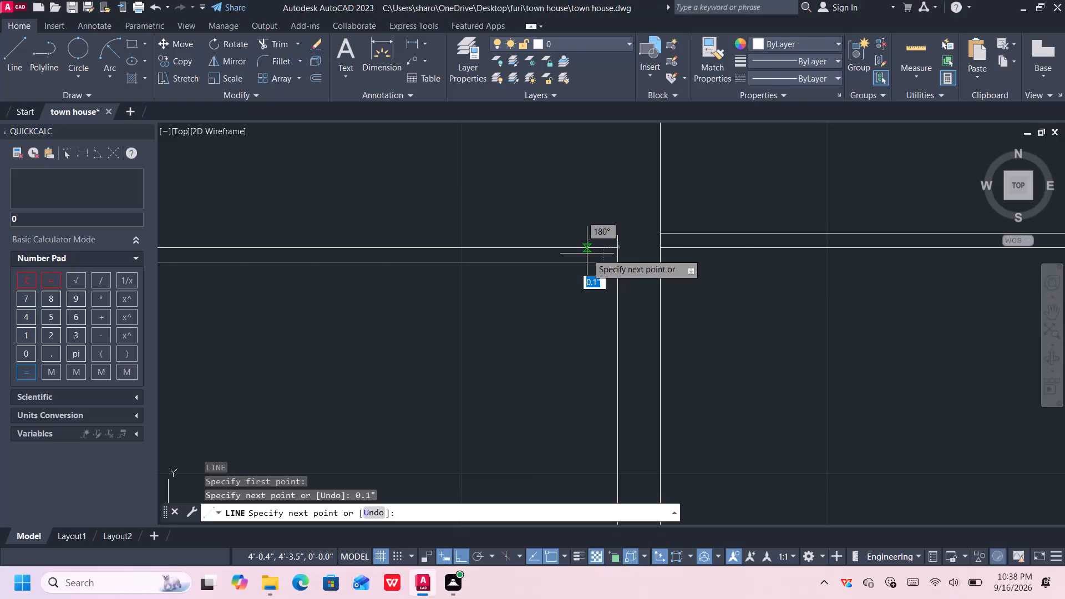
{"action": "key", "text": "Escape"}
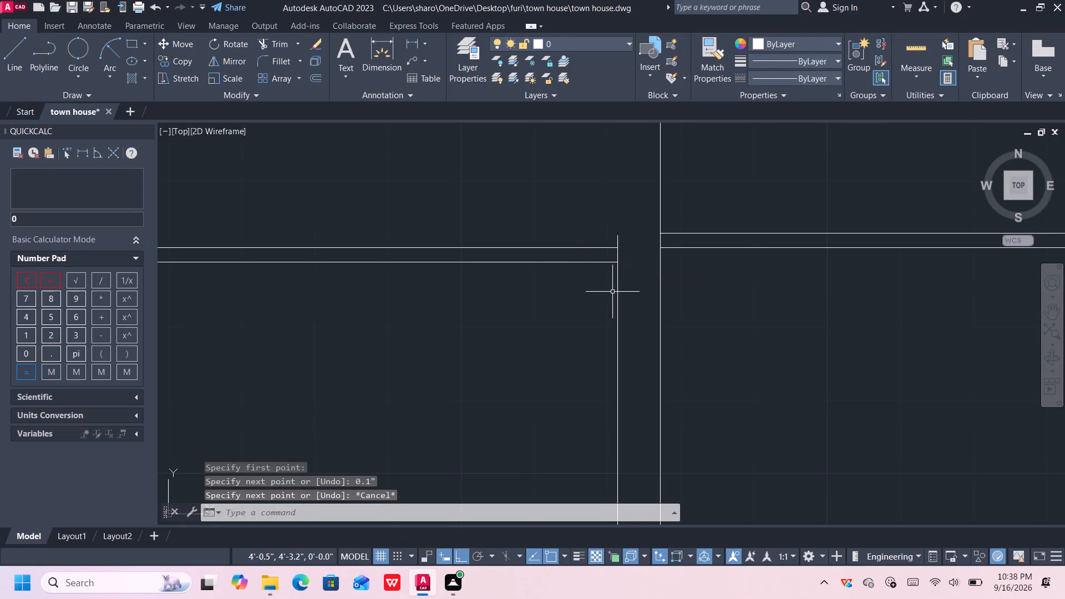
Draw a 0.1" line downward along the vertical line from its junction with the double line's upper line.
{"action": "key", "text": "l"}
{"action": "key", "text": "Return"}
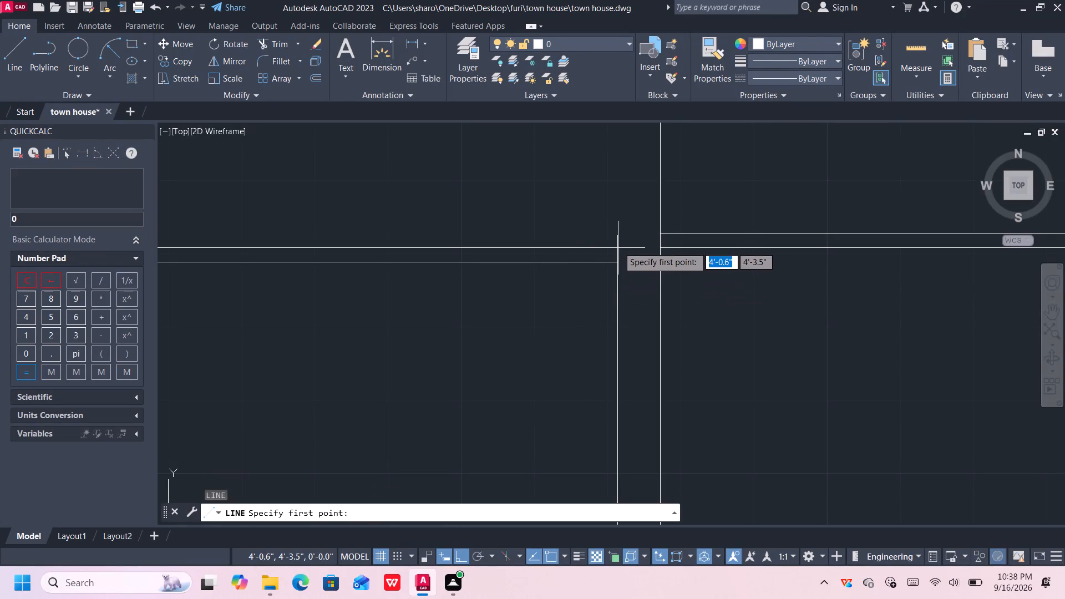
{"action": "left_click", "coordinate": [617, 251]}
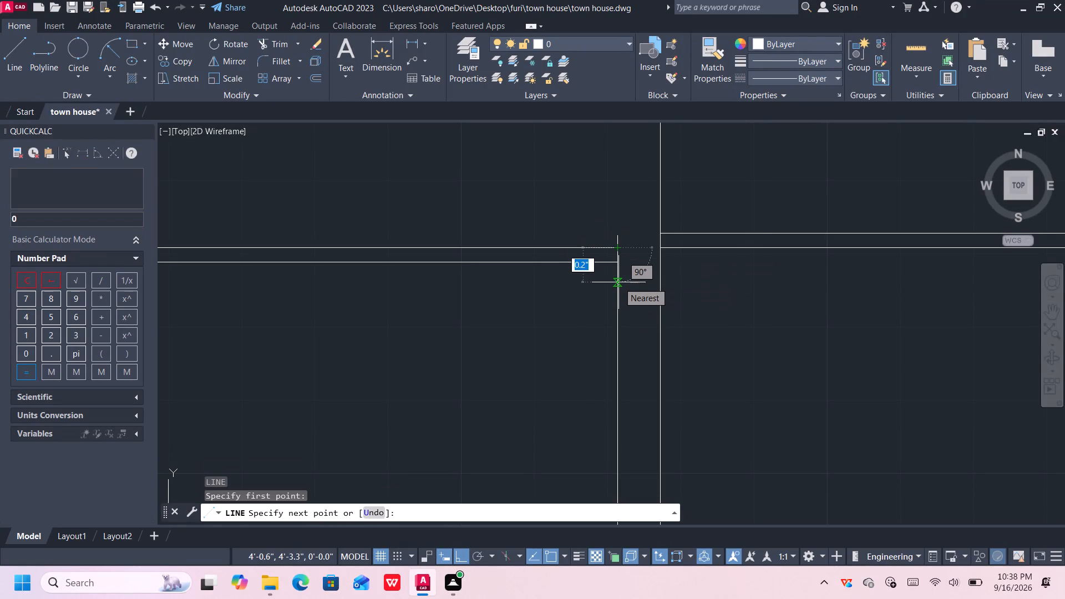
{"action": "type", "text": "0.1"}
{"action": "key", "text": "shift+quotedbl"}
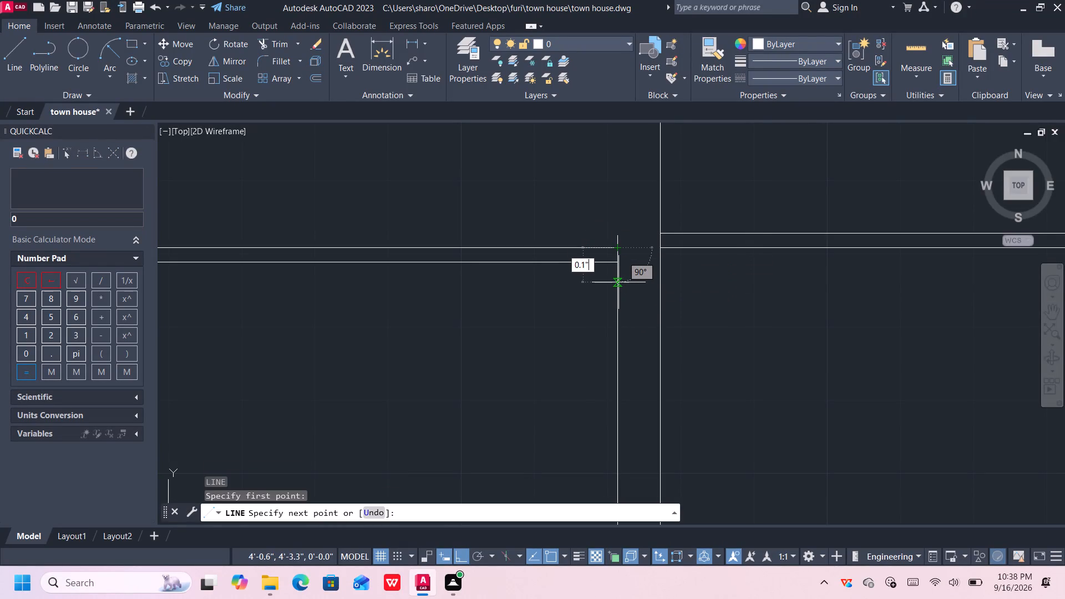
{"action": "key", "text": "Return"}
{"action": "key", "text": "Escape"}
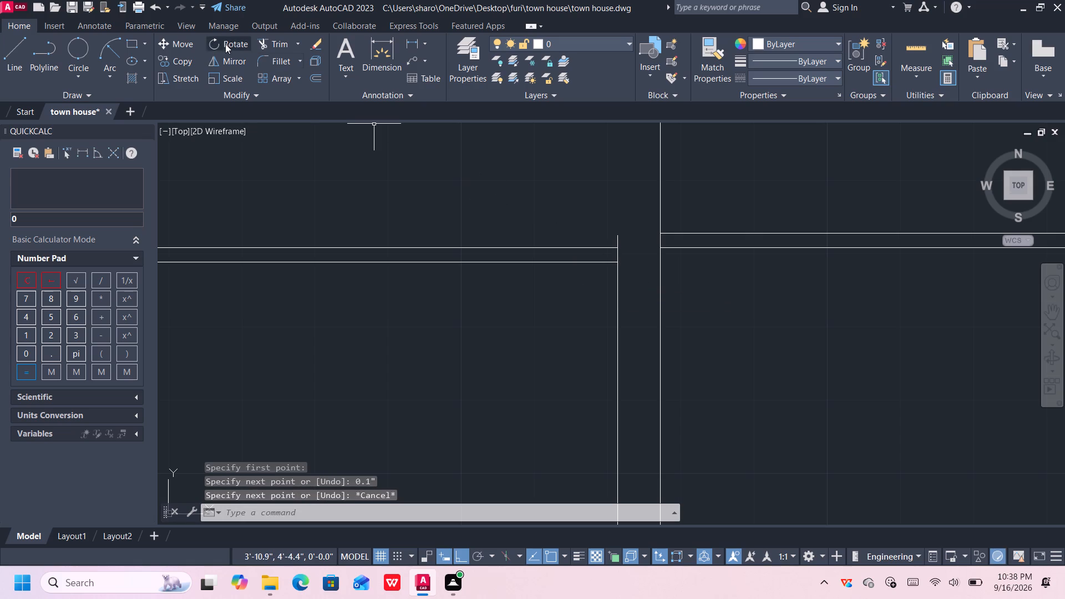
Draw a start-end-radius arc of about 0.1" radius rounding the upper corner between the far ends of the two 0.1" lines.
{"action": "left_click", "coordinate": [111, 55]}
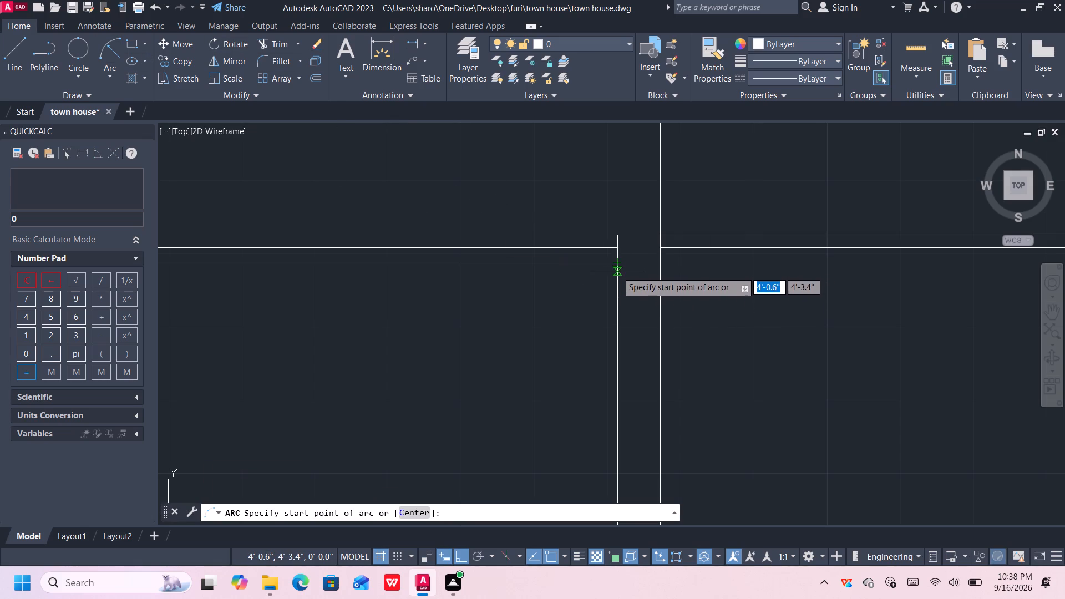
{"action": "left_click", "coordinate": [620, 260]}
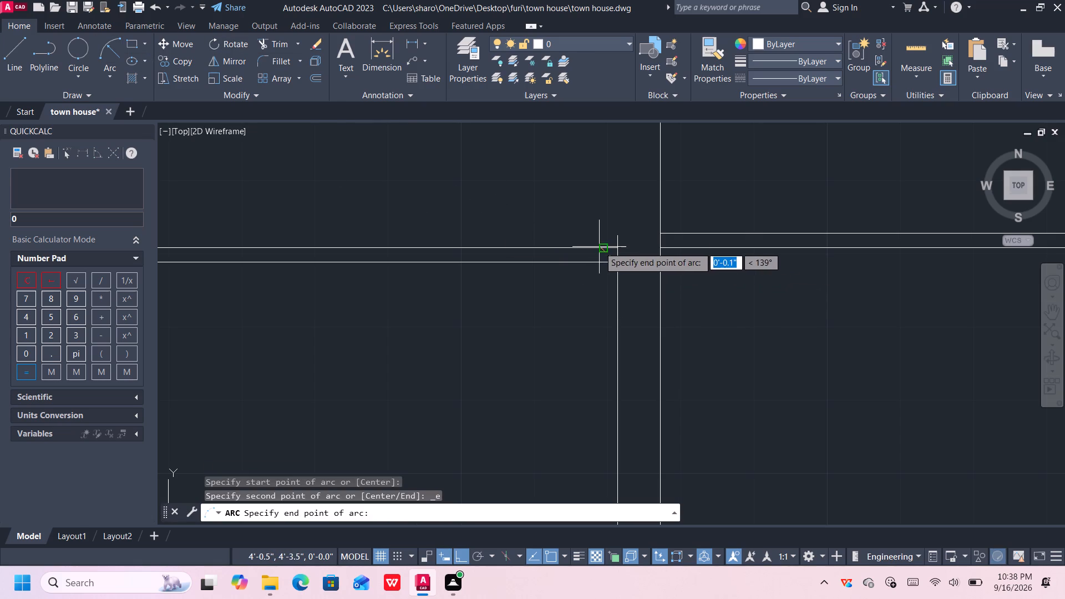
{"action": "left_click", "coordinate": [600, 247]}
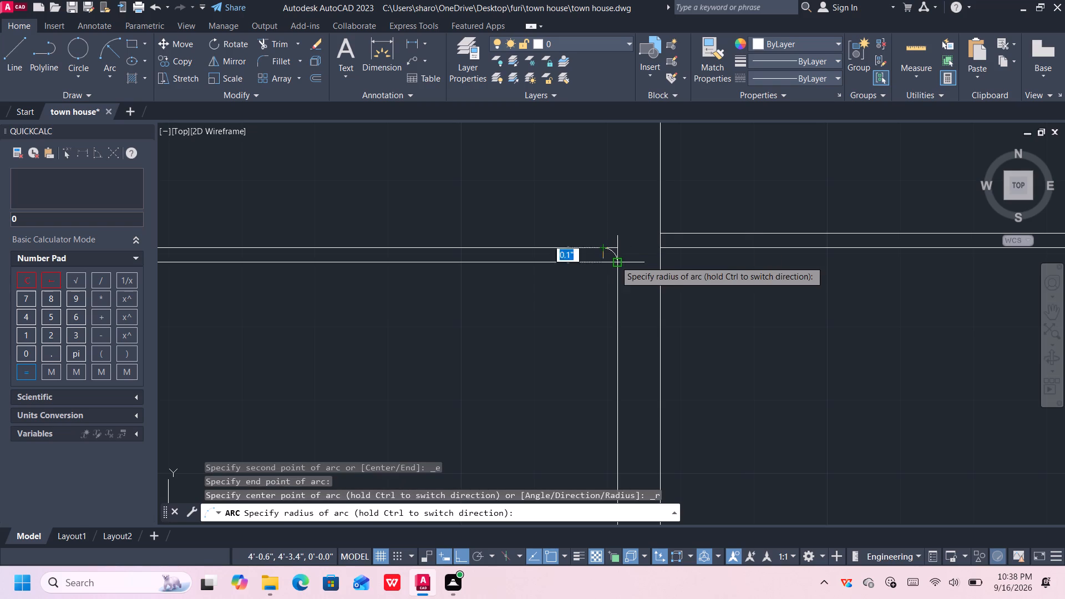
{"action": "left_click", "coordinate": [618, 249]}
{"action": "key", "text": "Escape"}
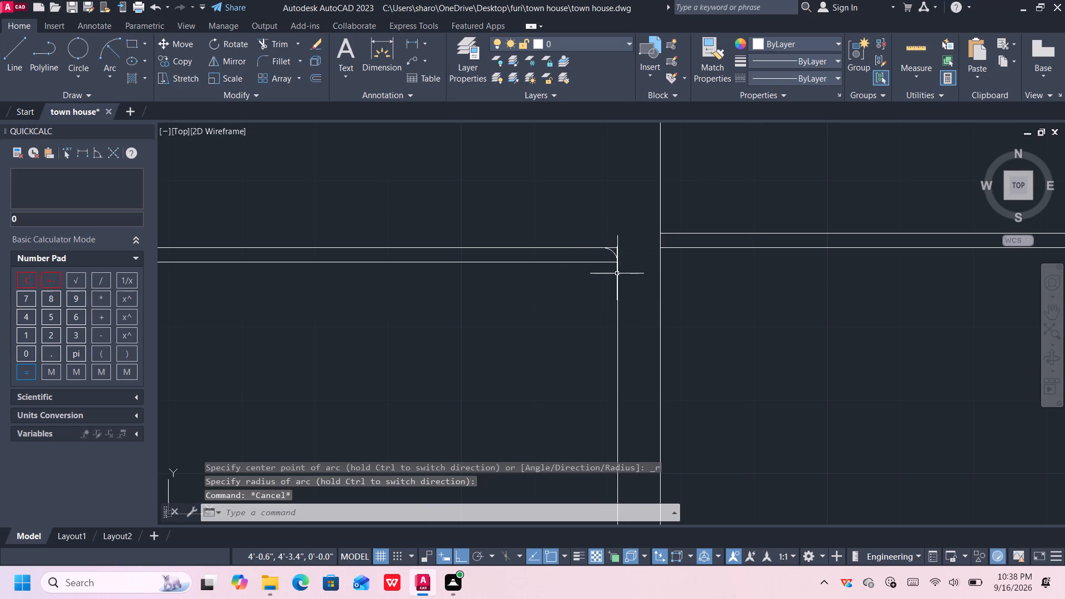
Delete the two 0.1" guide lines at the rounded corner, keeping the arc.
{"action": "scroll", "coordinate": [616, 273], "scroll_direction": "up", "scroll_amount": 2}
{"action": "left_click", "coordinate": [619, 225]}
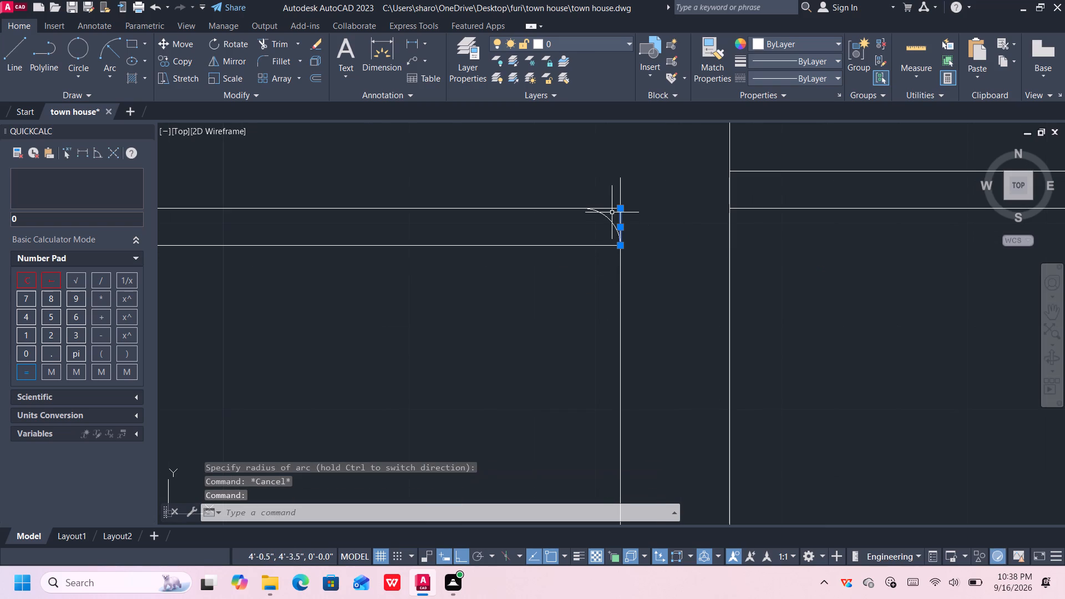
{"action": "left_click", "coordinate": [612, 210]}
{"action": "key", "text": "Delete"}
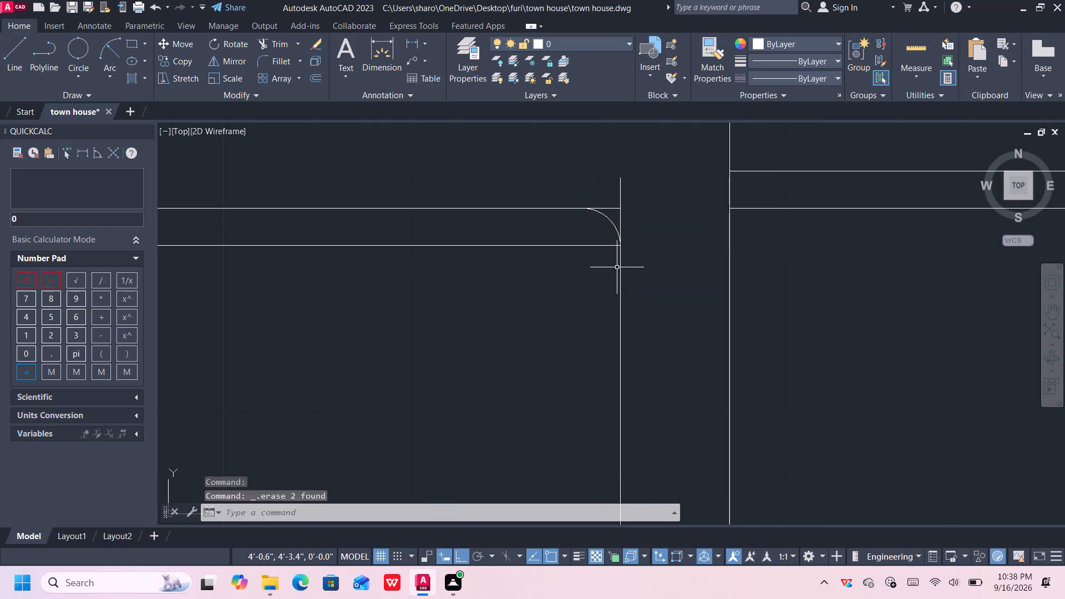
Offset the vertical line at the double line's end by 0.1" toward the inside, away from the right-hand column.
{"action": "middle_click_drag", "start_coordinate": [617, 272], "coordinate": [615, 251]}
{"action": "left_click", "coordinate": [618, 252]}
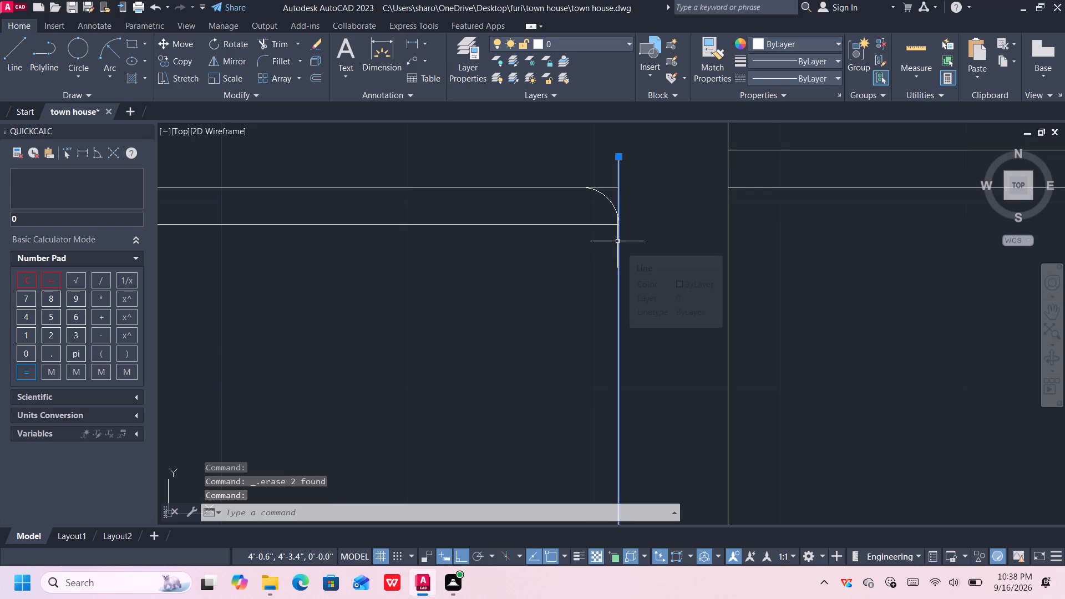
{"action": "key", "text": "o"}
{"action": "key", "text": "Return"}
{"action": "left_click", "coordinate": [618, 250]}
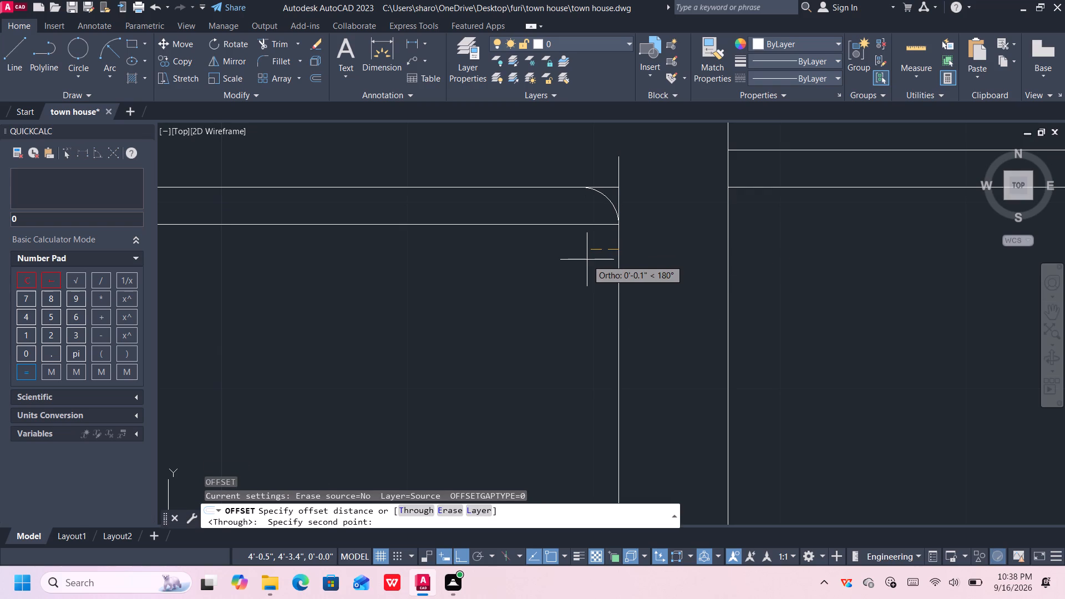
{"action": "key", "text": "0"}
{"action": "key", "text": "period"}
{"action": "key", "text": "1"}
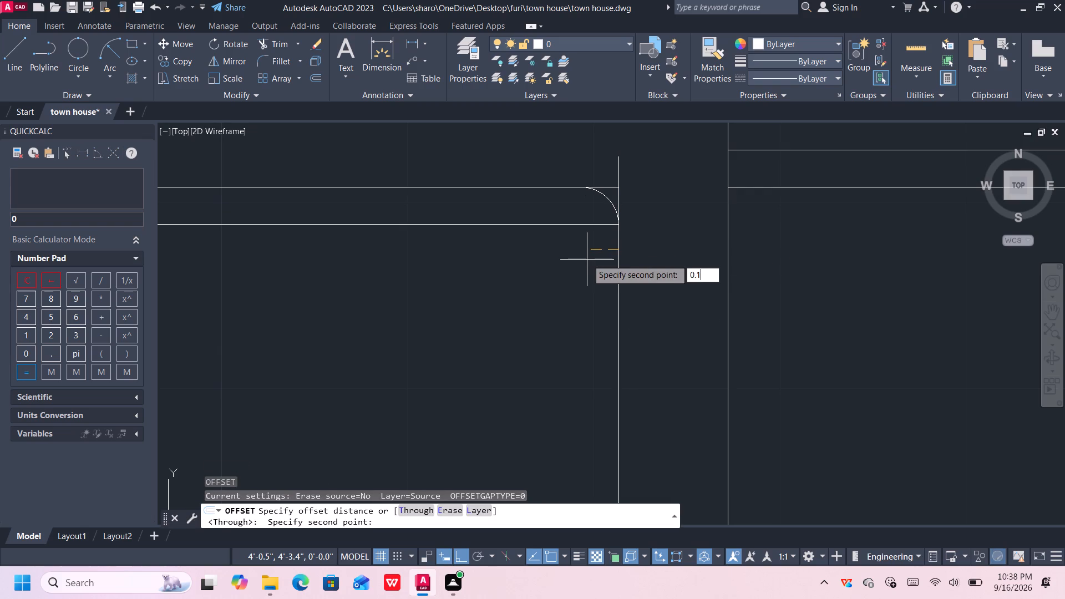
{"action": "key", "text": "shift+quotedbl"}
{"action": "key", "text": "Return"}
{"action": "left_click", "coordinate": [590, 261]}
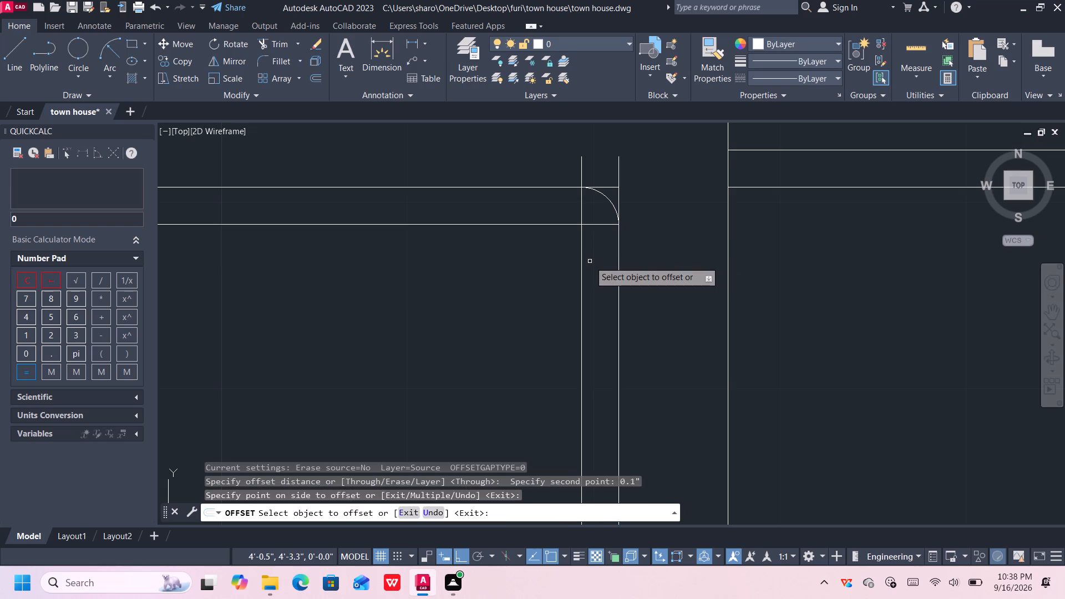
{"action": "scroll", "coordinate": [590, 261], "scroll_direction": "down", "scroll_amount": 3}
{"action": "key", "text": "Escape"}
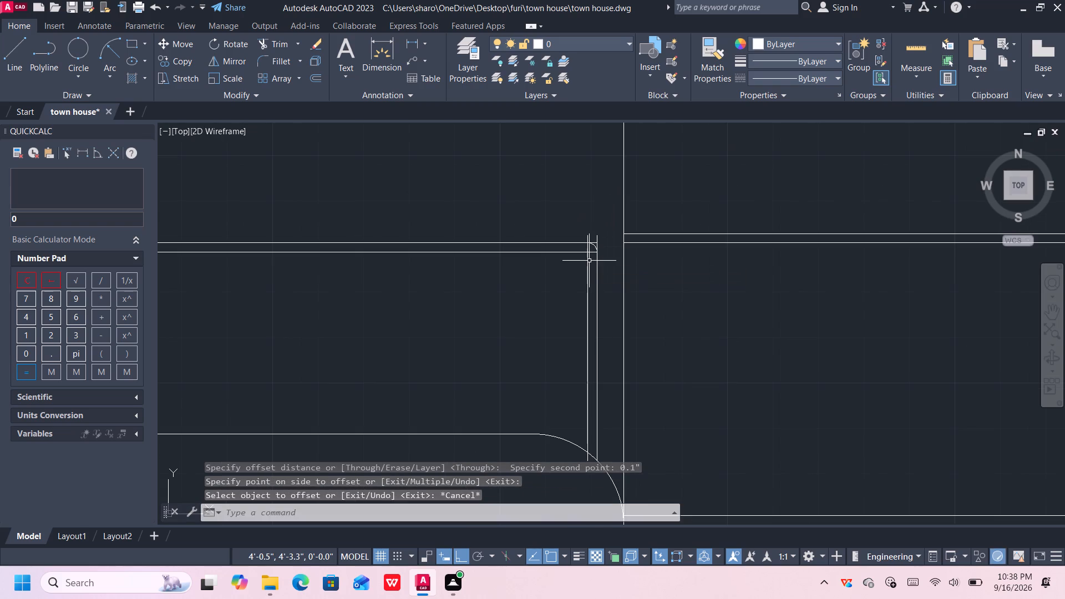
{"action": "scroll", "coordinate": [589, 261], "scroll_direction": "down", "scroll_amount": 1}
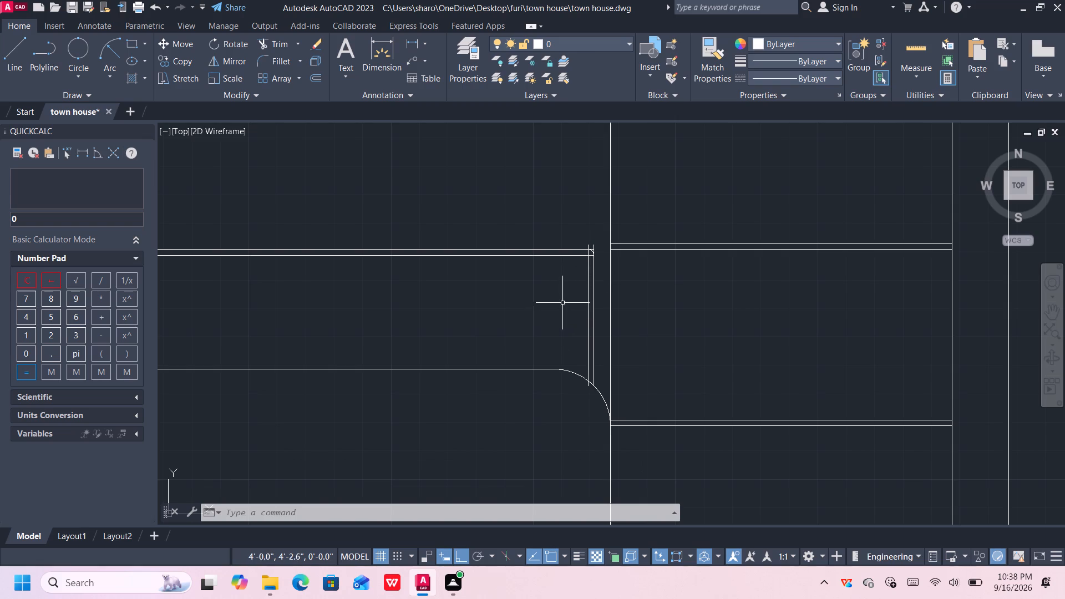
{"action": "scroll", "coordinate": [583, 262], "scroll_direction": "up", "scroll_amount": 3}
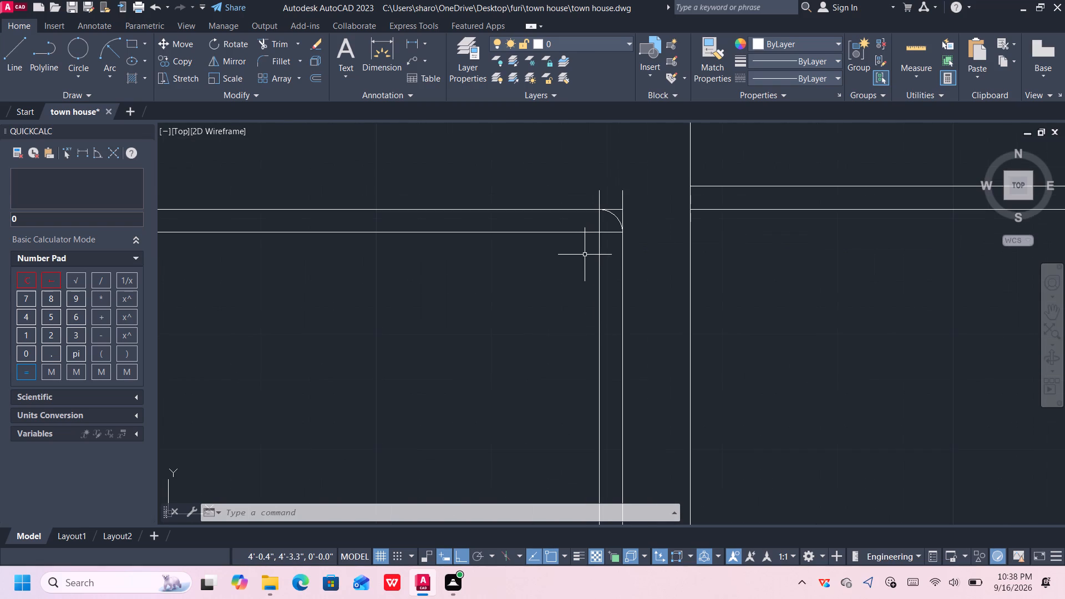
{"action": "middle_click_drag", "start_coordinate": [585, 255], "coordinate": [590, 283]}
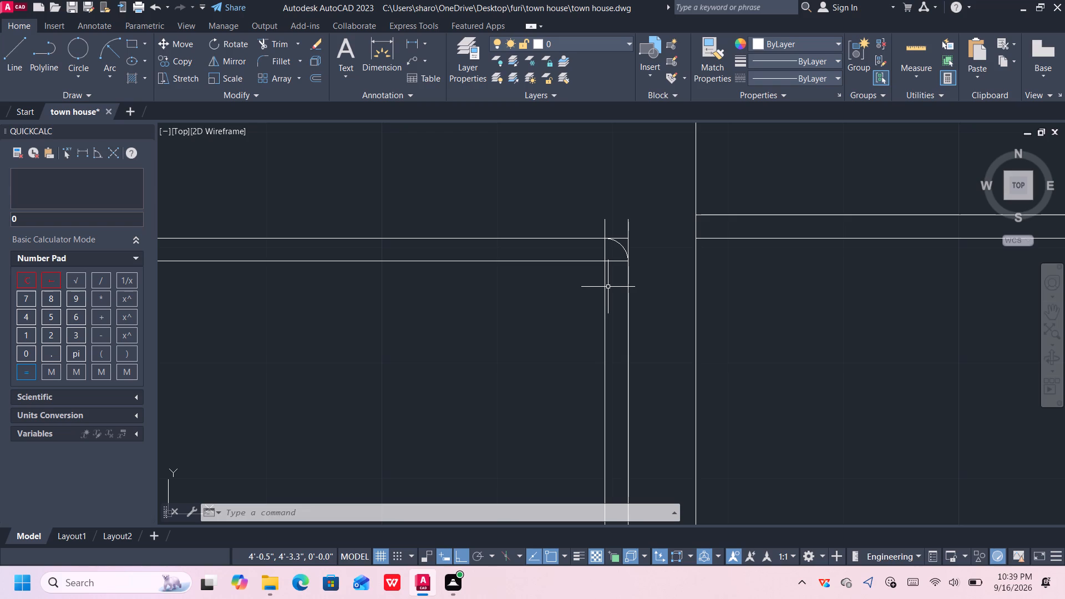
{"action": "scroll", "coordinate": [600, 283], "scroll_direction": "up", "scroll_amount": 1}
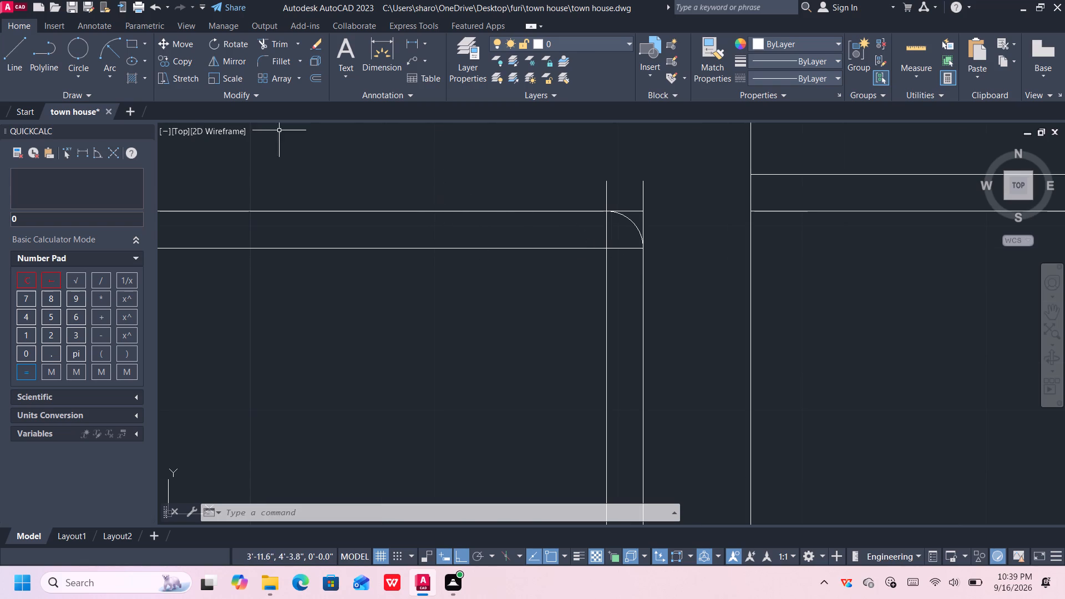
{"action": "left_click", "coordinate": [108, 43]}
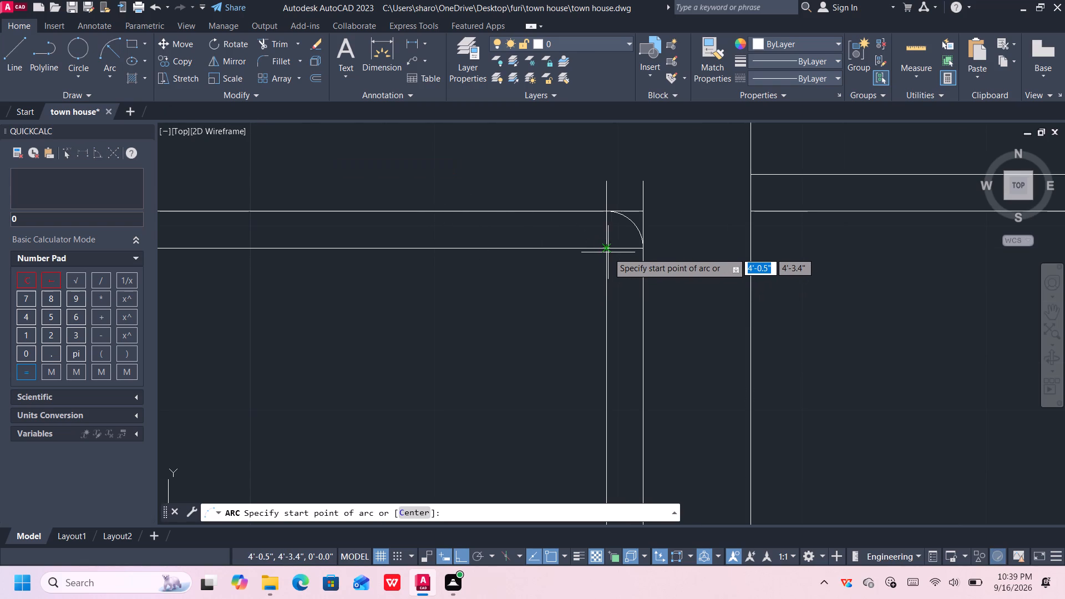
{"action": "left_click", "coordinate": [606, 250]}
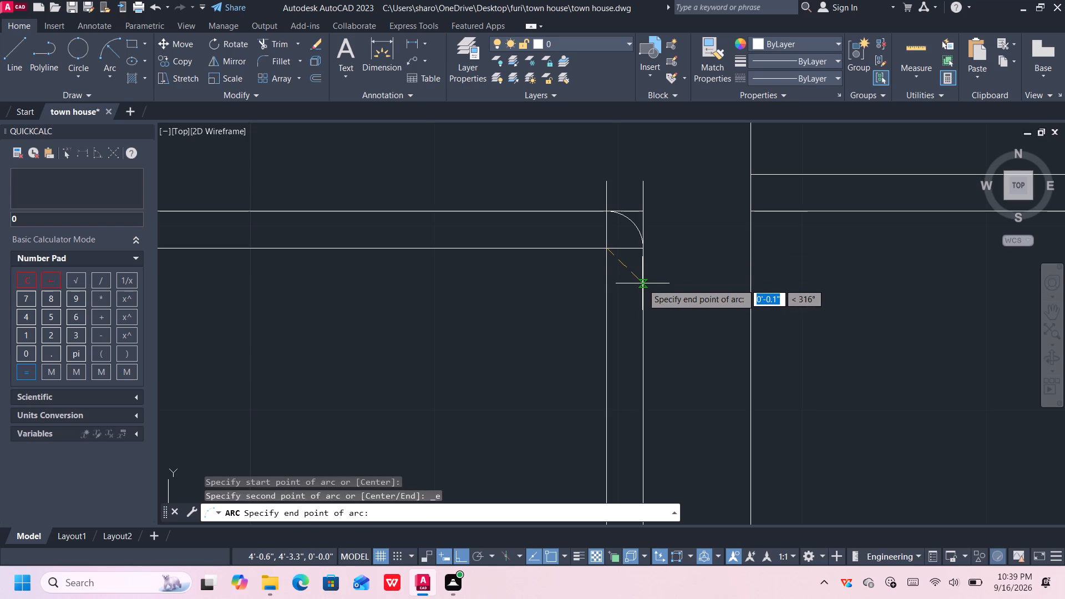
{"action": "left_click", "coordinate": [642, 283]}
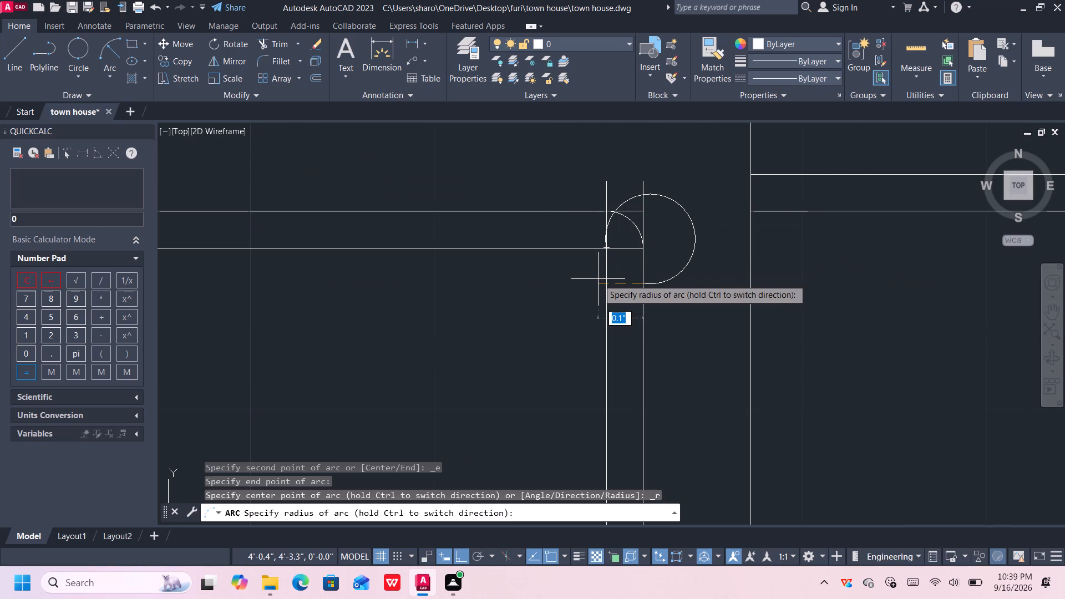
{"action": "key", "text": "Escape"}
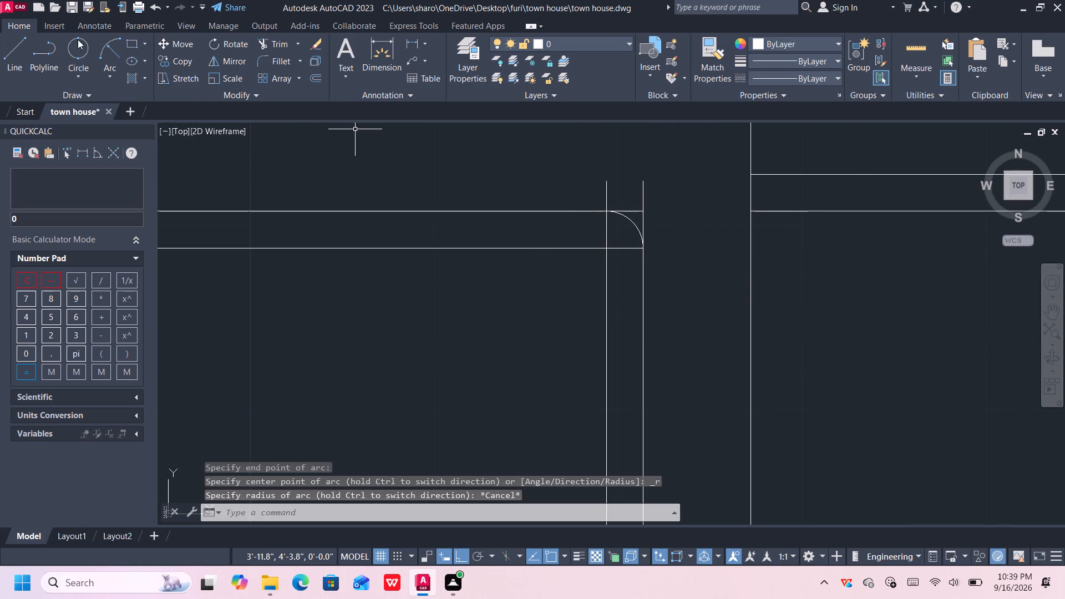
Draw a start-end-radius arc of about 0.1" radius rounding the double line's lower line into the outer vertical line.
{"action": "left_click", "coordinate": [111, 50]}
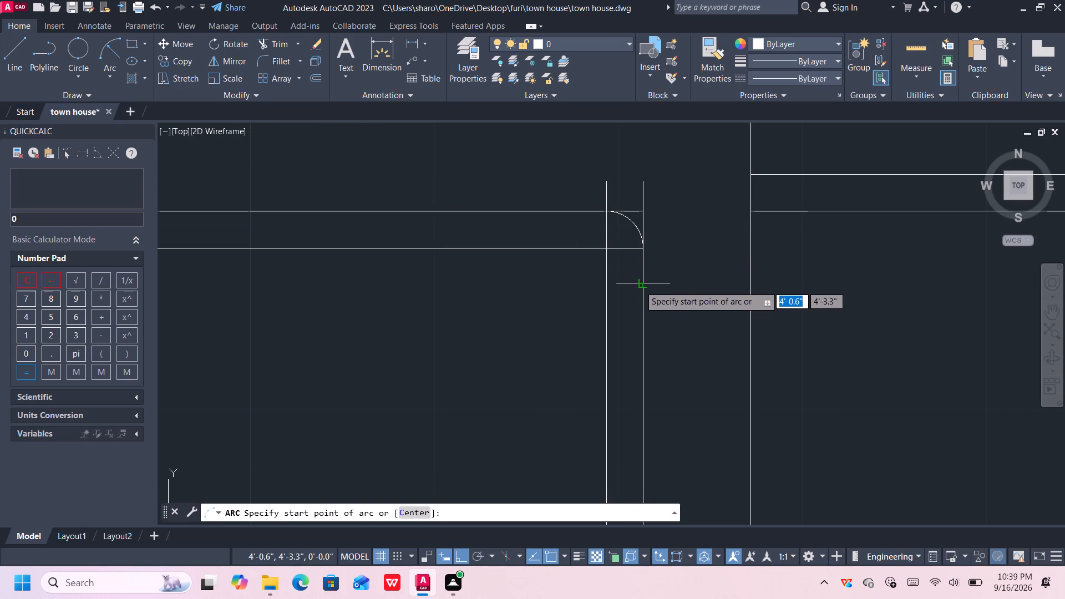
{"action": "left_click", "coordinate": [640, 287]}
{"action": "left_click", "coordinate": [606, 250]}
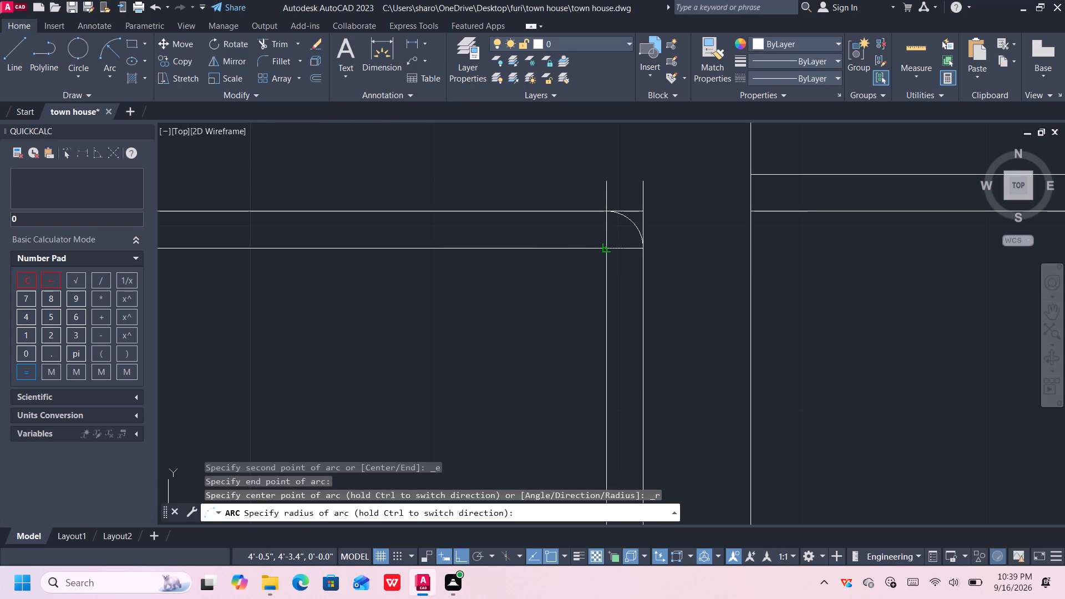
{"action": "left_click", "coordinate": [645, 249]}
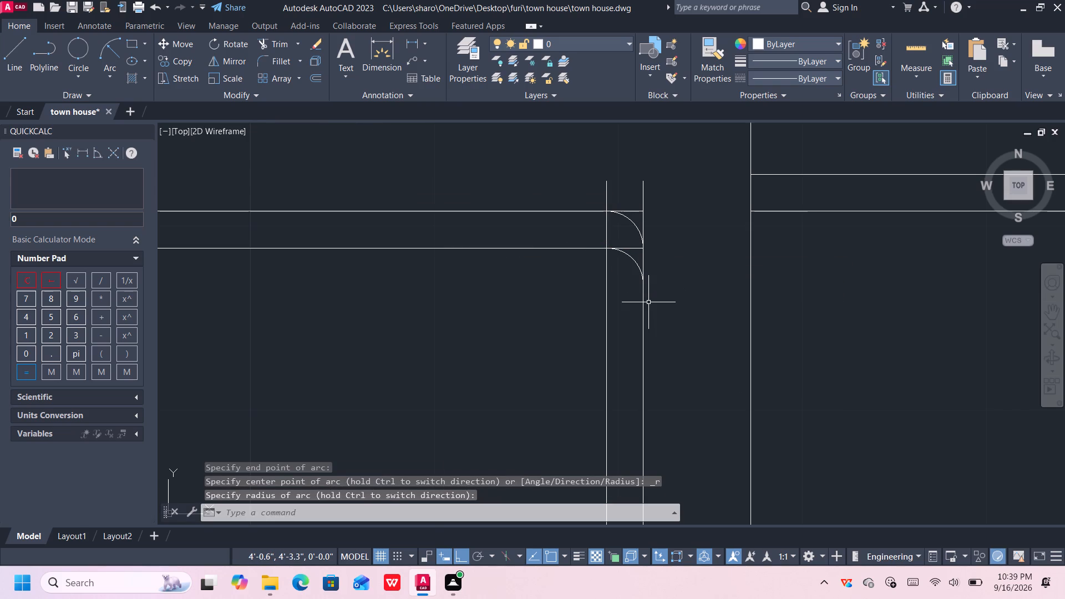
{"action": "key", "text": "Escape"}
Trim the offset vertical guide line and the line ends projecting beyond the two corner arcs.
{"action": "type", "text": "tr"}
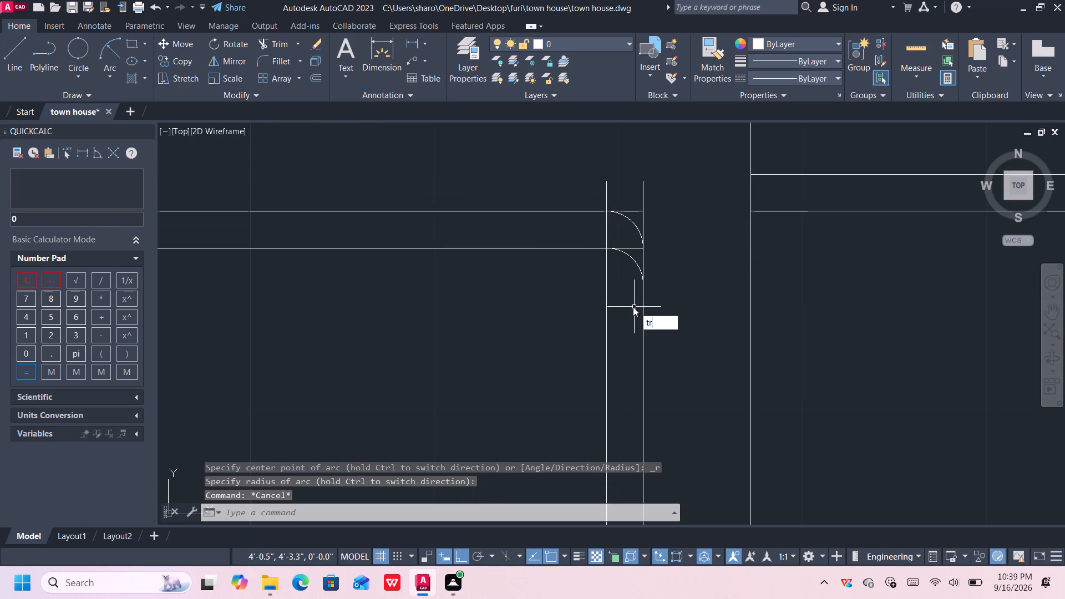
{"action": "key", "text": "Return"}
{"action": "left_click", "coordinate": [628, 250]}
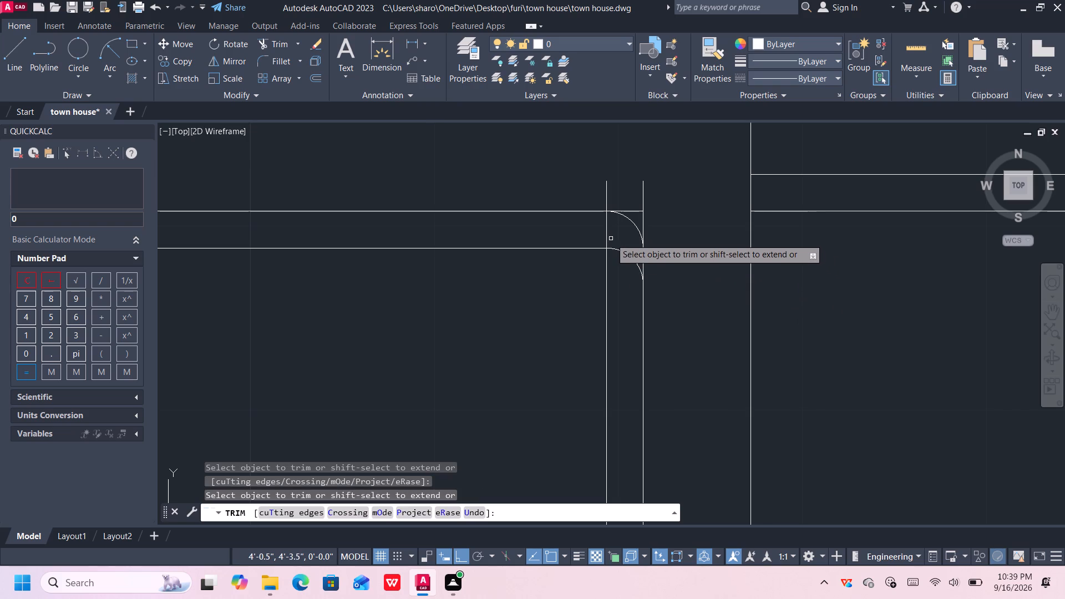
{"action": "left_click", "coordinate": [607, 237]}
{"action": "left_click", "coordinate": [608, 200]}
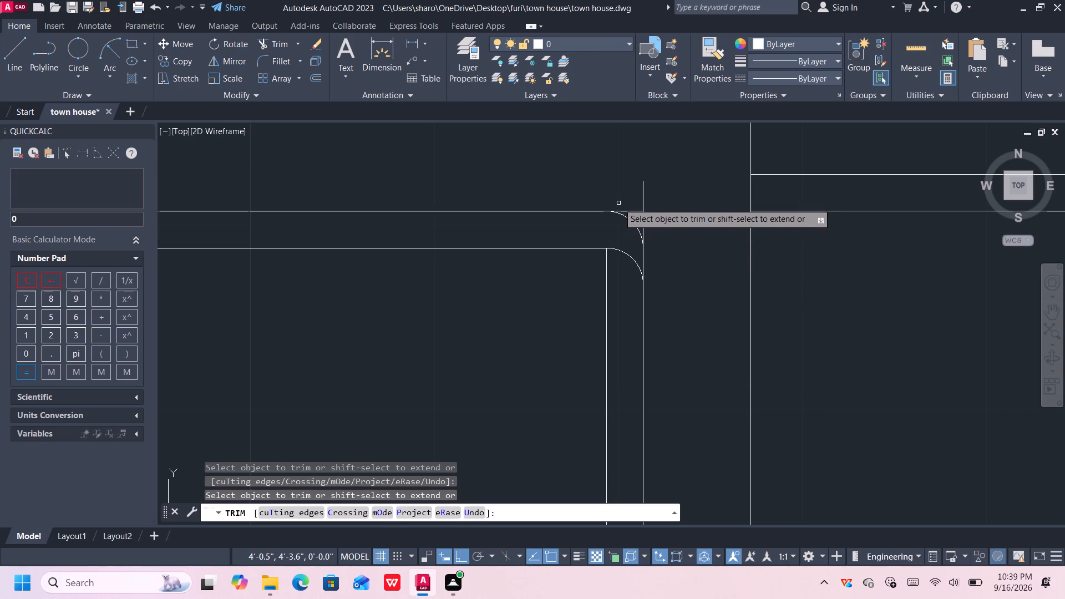
{"action": "left_click", "coordinate": [630, 210]}
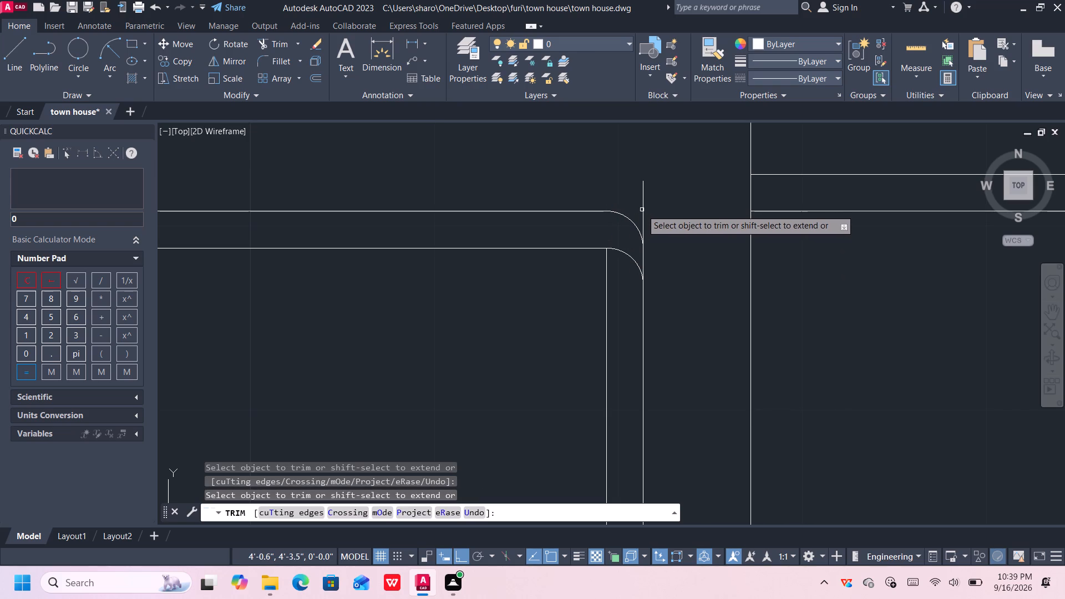
{"action": "left_click", "coordinate": [642, 210]}
{"action": "left_click", "coordinate": [608, 298]}
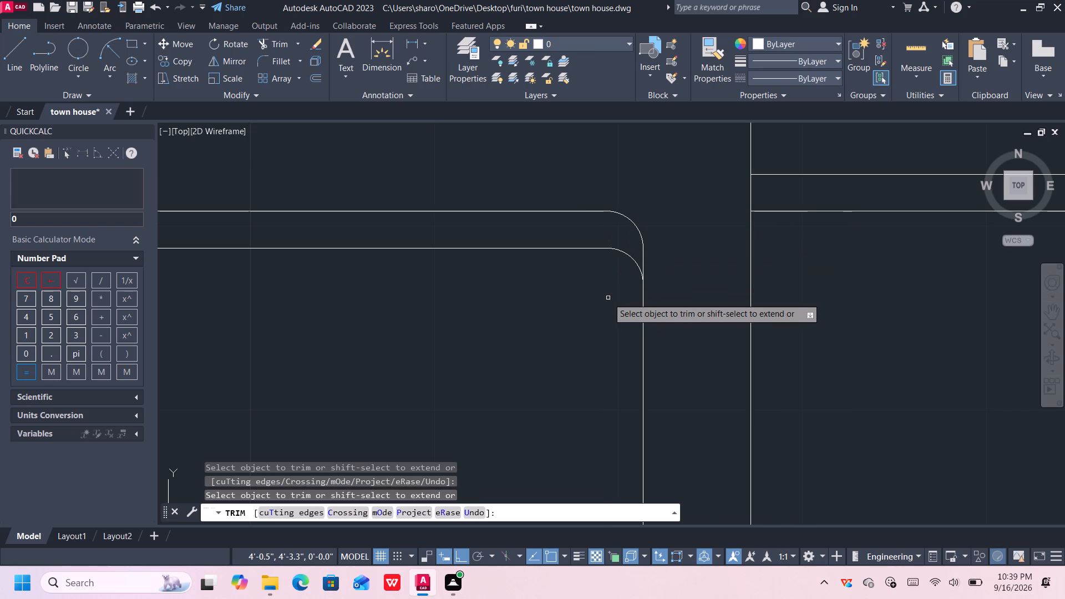
{"action": "scroll", "coordinate": [608, 298], "scroll_direction": "down", "scroll_amount": 6}
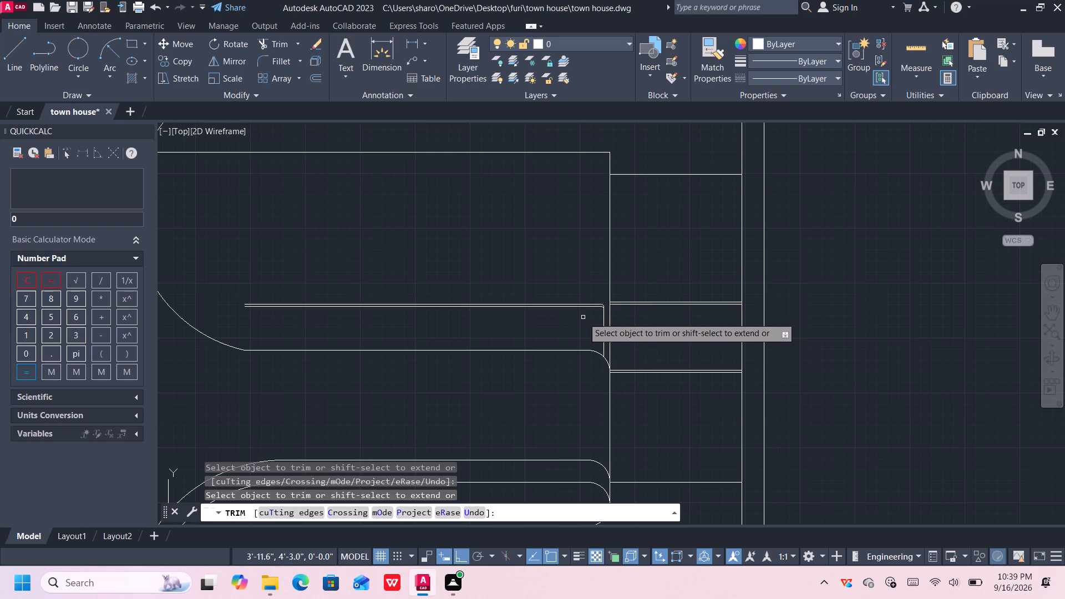
{"action": "scroll", "coordinate": [594, 311], "scroll_direction": "up", "scroll_amount": 1}
{"action": "key", "text": "Escape"}
Reshape the lower corner arc to about 0.2" radius, stretching its ends back along the lower line and down the vertical line.
{"action": "scroll", "coordinate": [602, 312], "scroll_direction": "up", "scroll_amount": 1}
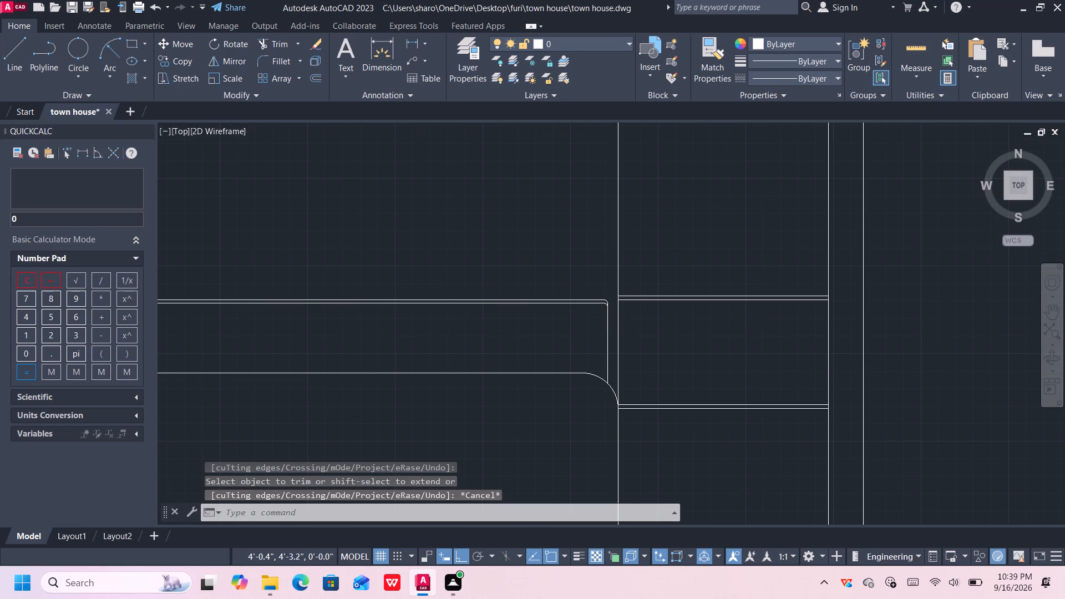
{"action": "scroll", "coordinate": [602, 312], "scroll_direction": "up", "scroll_amount": 2}
{"action": "left_click", "coordinate": [612, 280]}
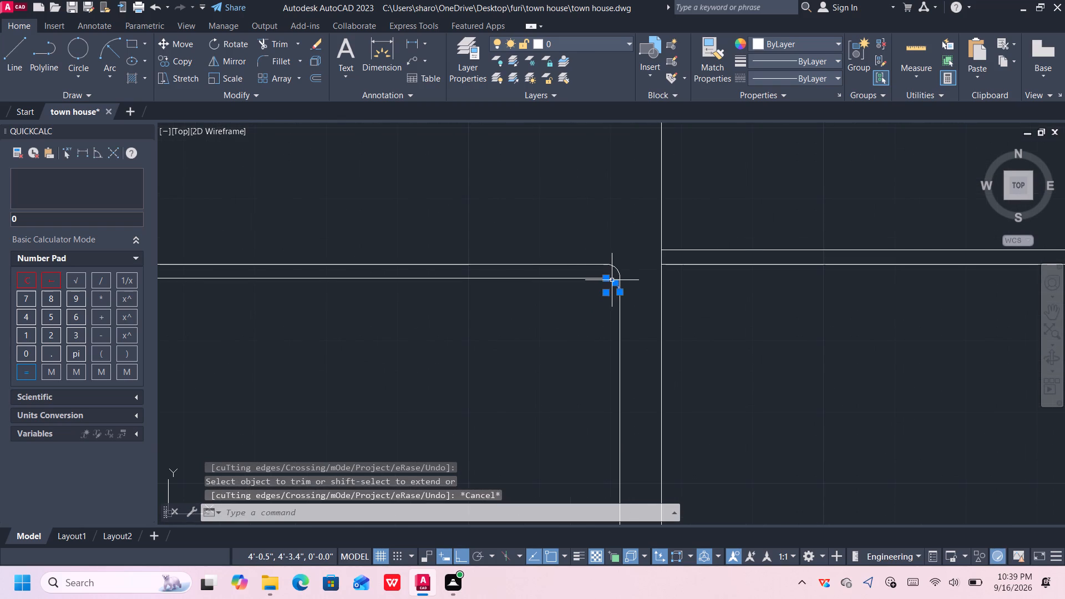
{"action": "left_click", "coordinate": [618, 292]}
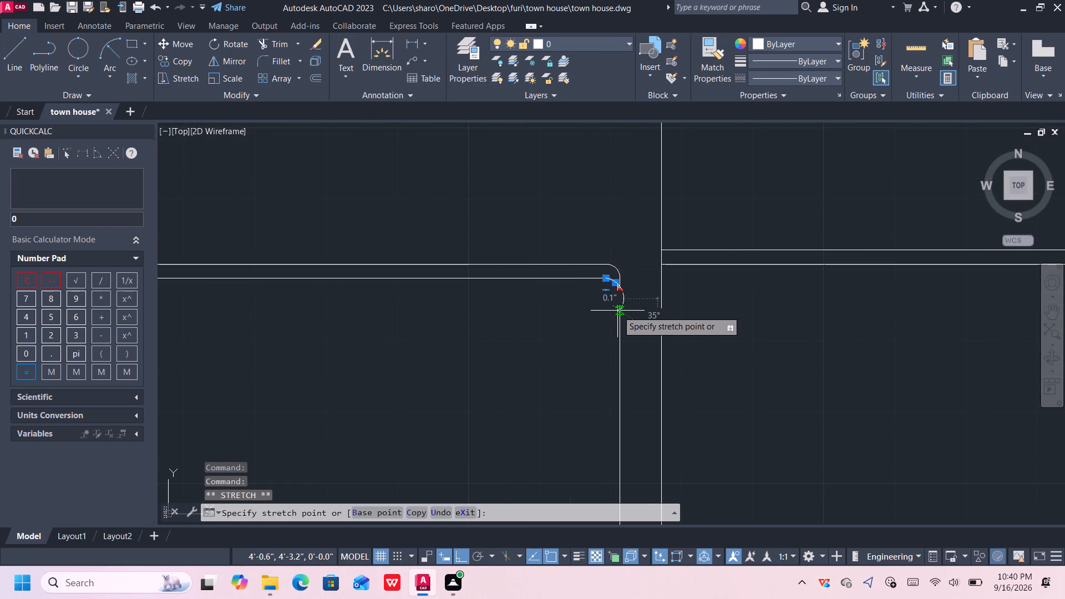
{"action": "key", "text": "Escape"}
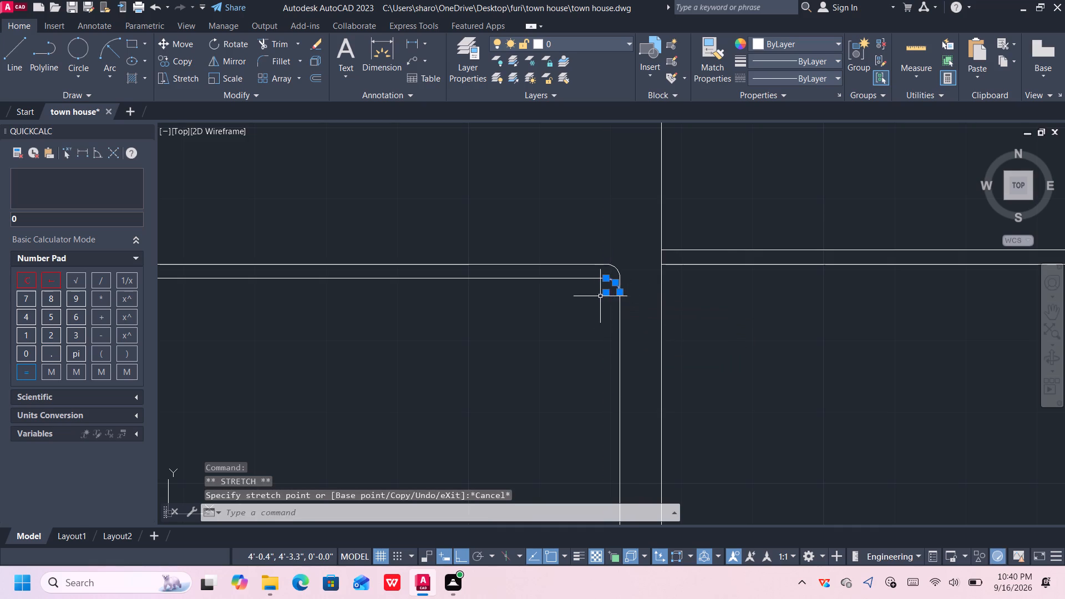
{"action": "scroll", "coordinate": [601, 291], "scroll_direction": "up", "scroll_amount": 3}
{"action": "left_click", "coordinate": [608, 241]}
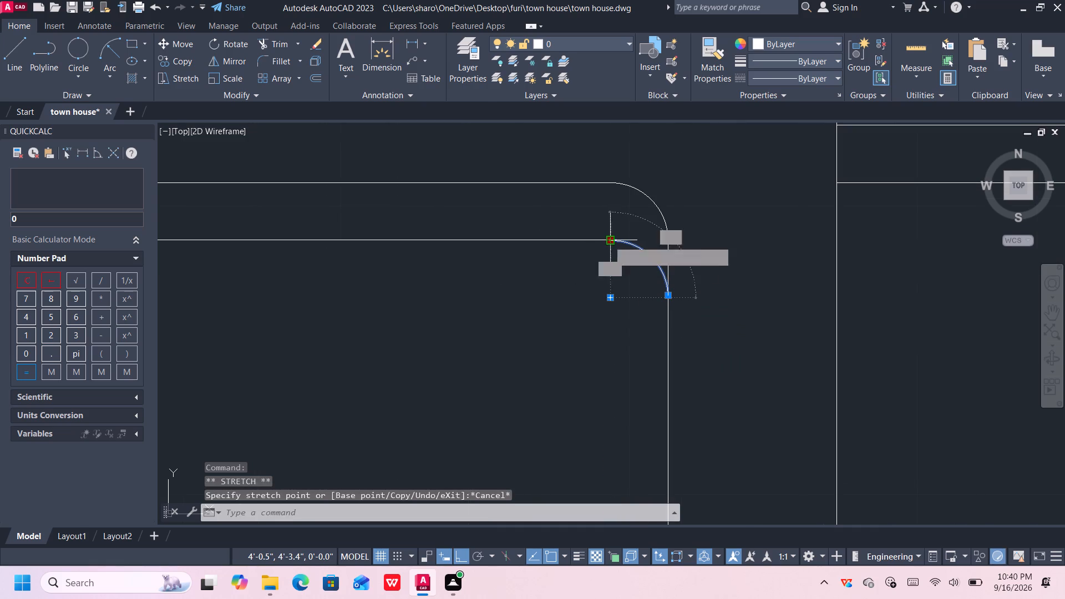
{"action": "left_click", "coordinate": [539, 240]}
{"action": "left_click", "coordinate": [667, 296]}
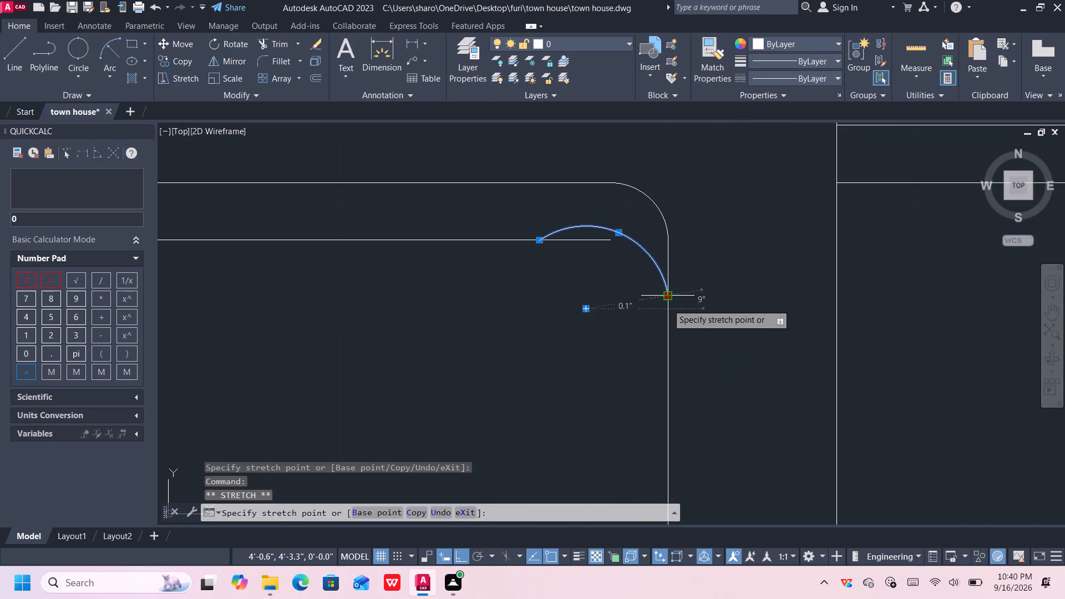
{"action": "left_click", "coordinate": [665, 292]}
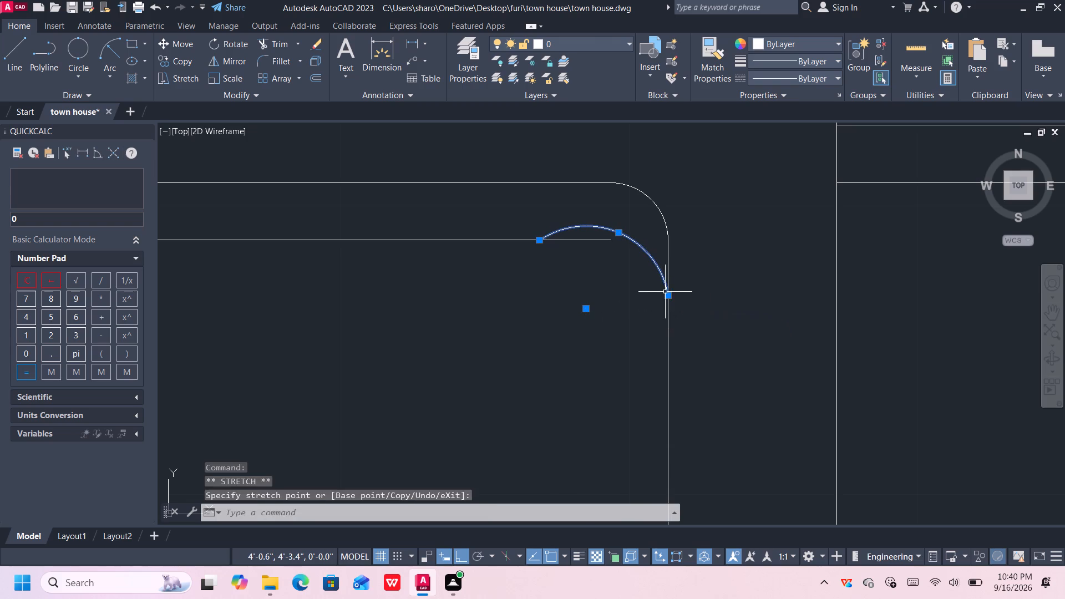
{"action": "left_click", "coordinate": [621, 236]}
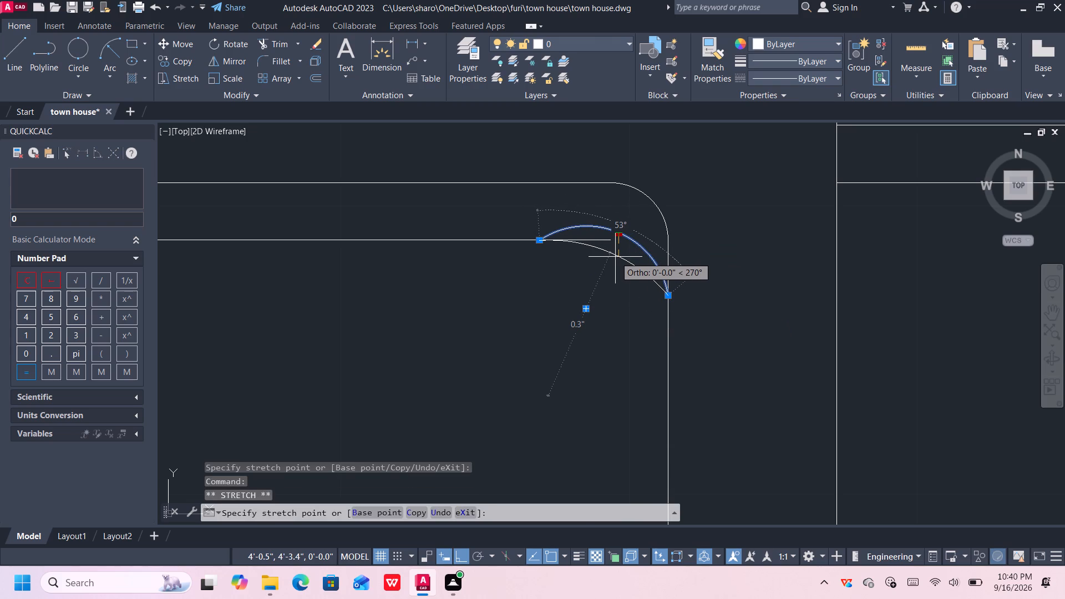
{"action": "left_click", "coordinate": [615, 257]}
{"action": "left_click", "coordinate": [668, 293]}
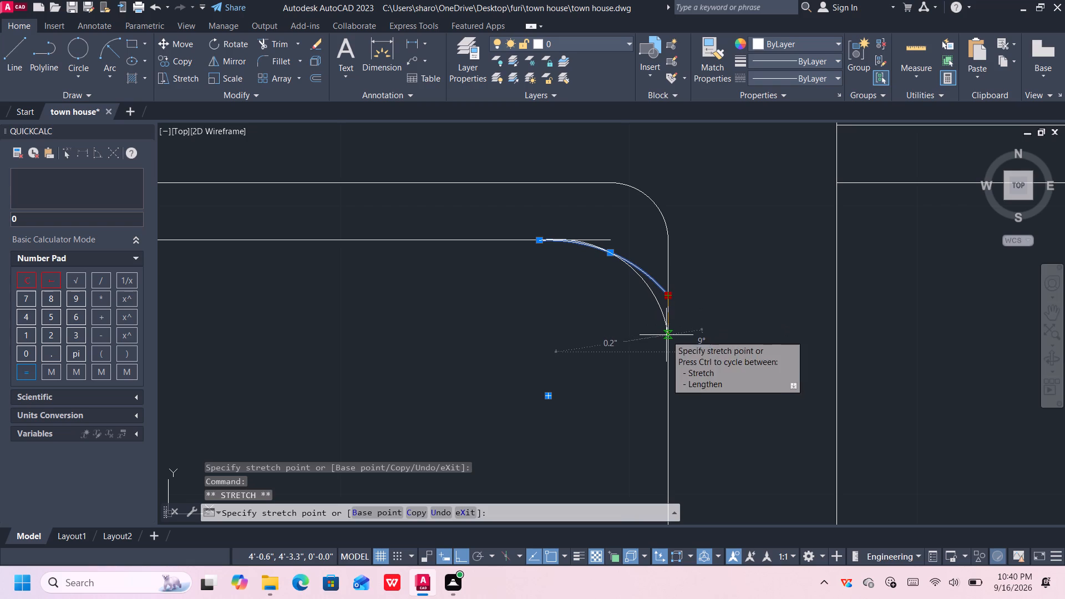
{"action": "left_click", "coordinate": [666, 339]}
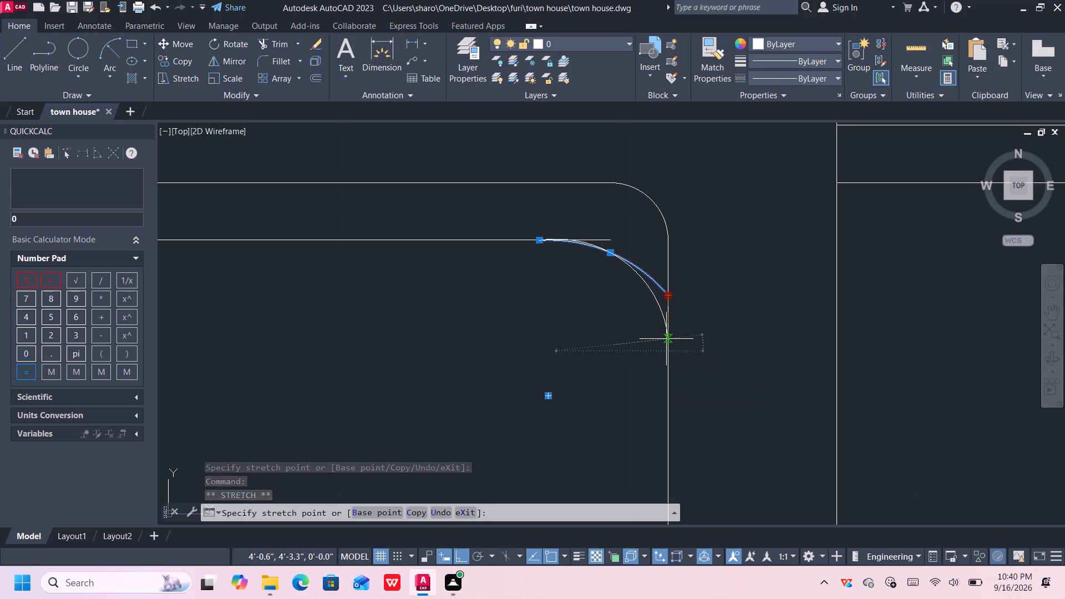
Stretch the upper corner arc's start back along the upper line and flatten its midpoint to about 0.3" radius.
{"action": "left_click", "coordinate": [637, 191]}
{"action": "left_click", "coordinate": [611, 184]}
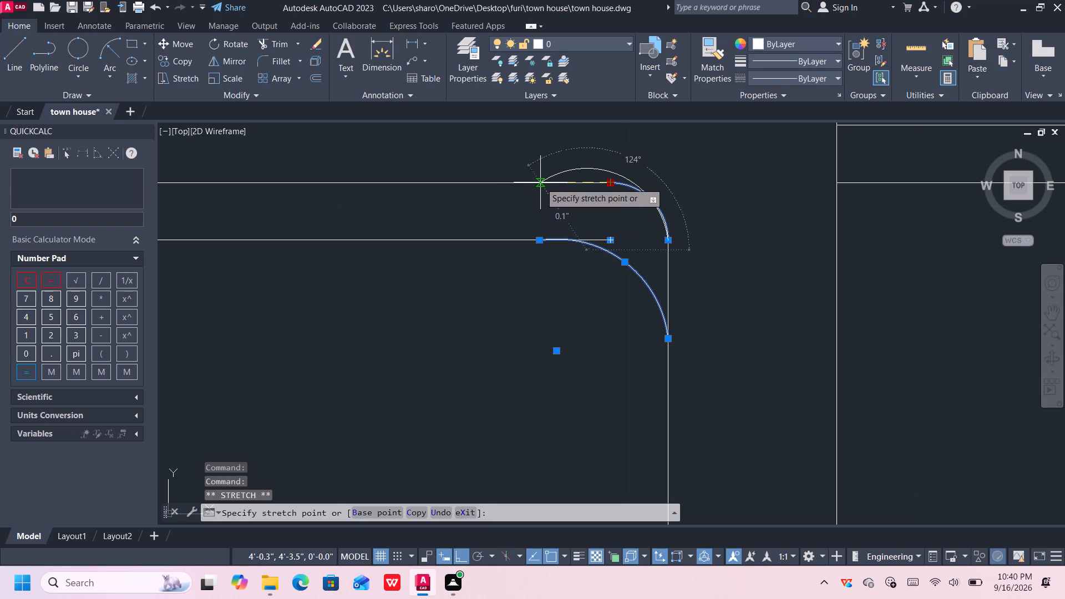
{"action": "left_click", "coordinate": [540, 182]}
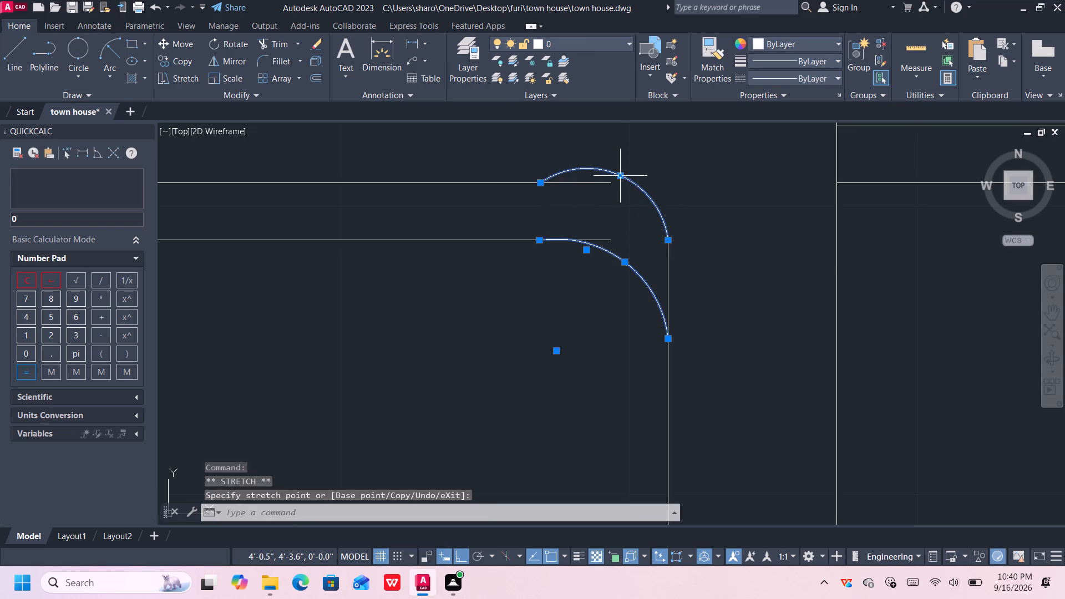
{"action": "left_click", "coordinate": [622, 175]}
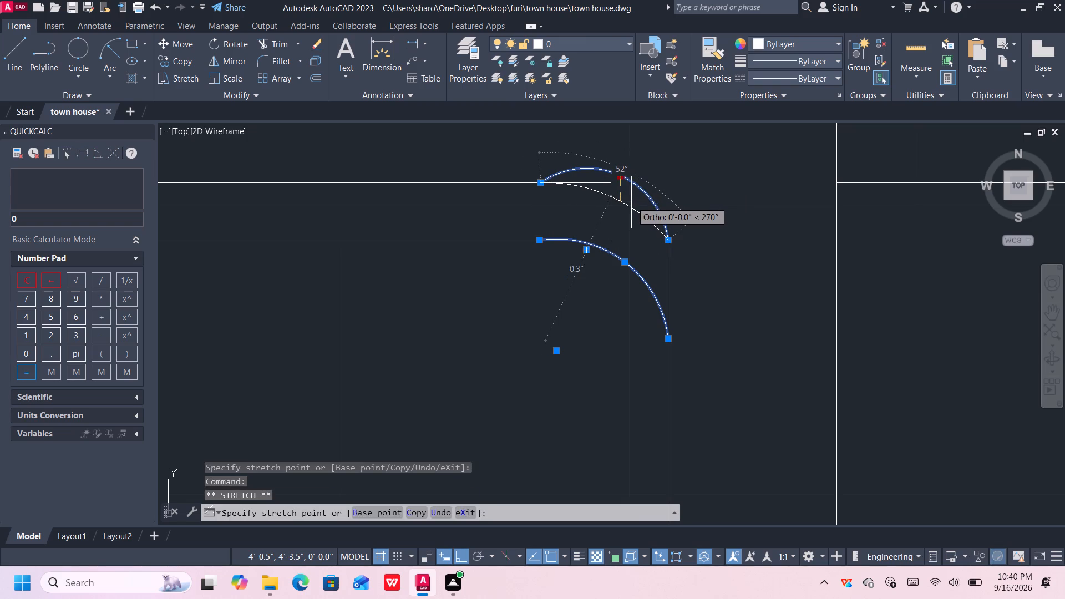
{"action": "left_click", "coordinate": [631, 201]}
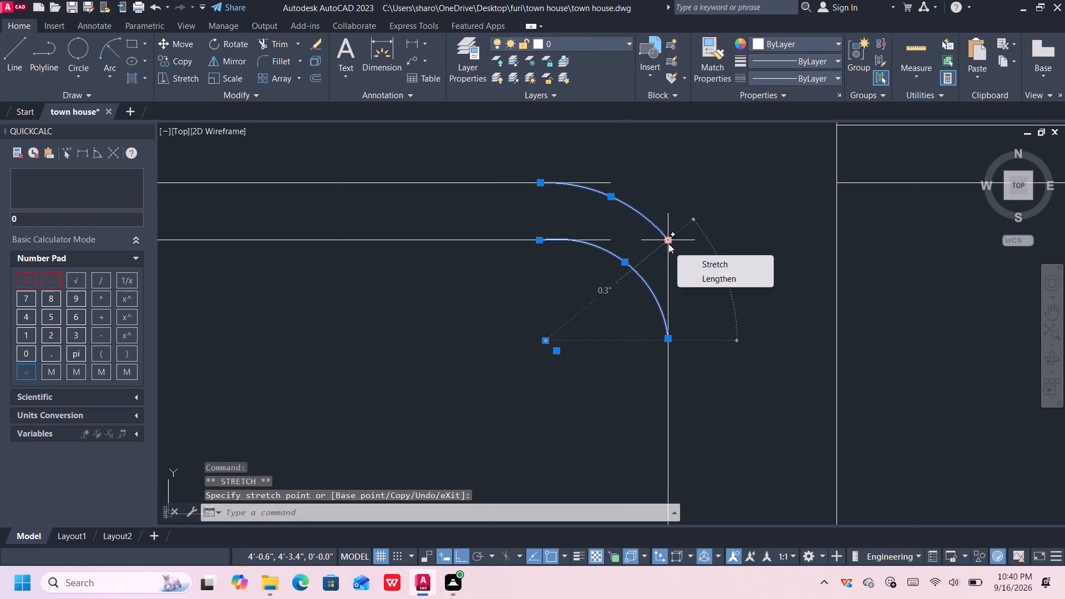
{"action": "left_click", "coordinate": [668, 243]}
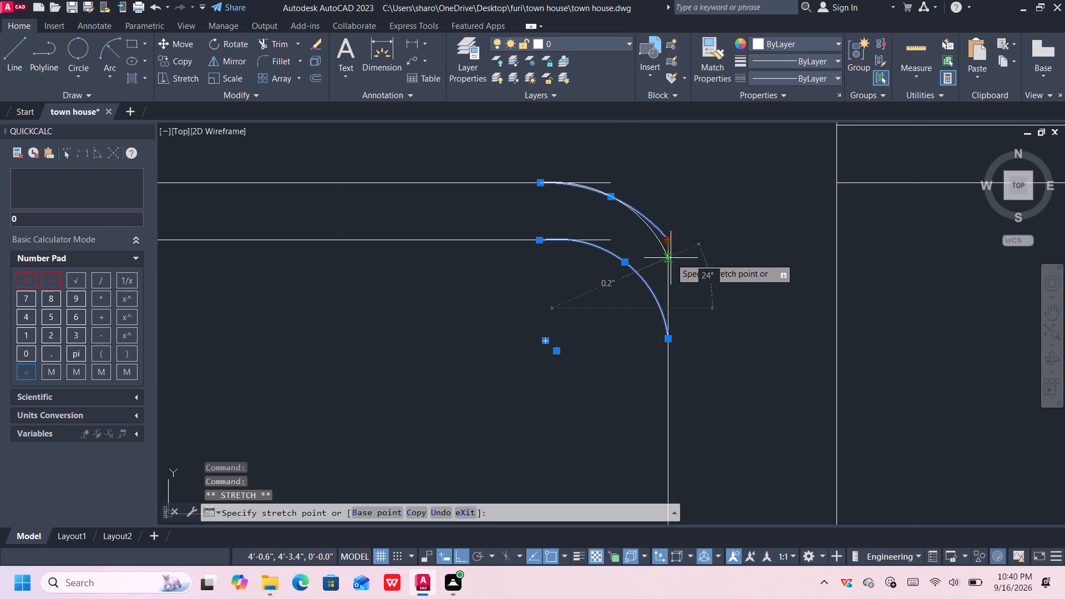
{"action": "left_click", "coordinate": [668, 240]}
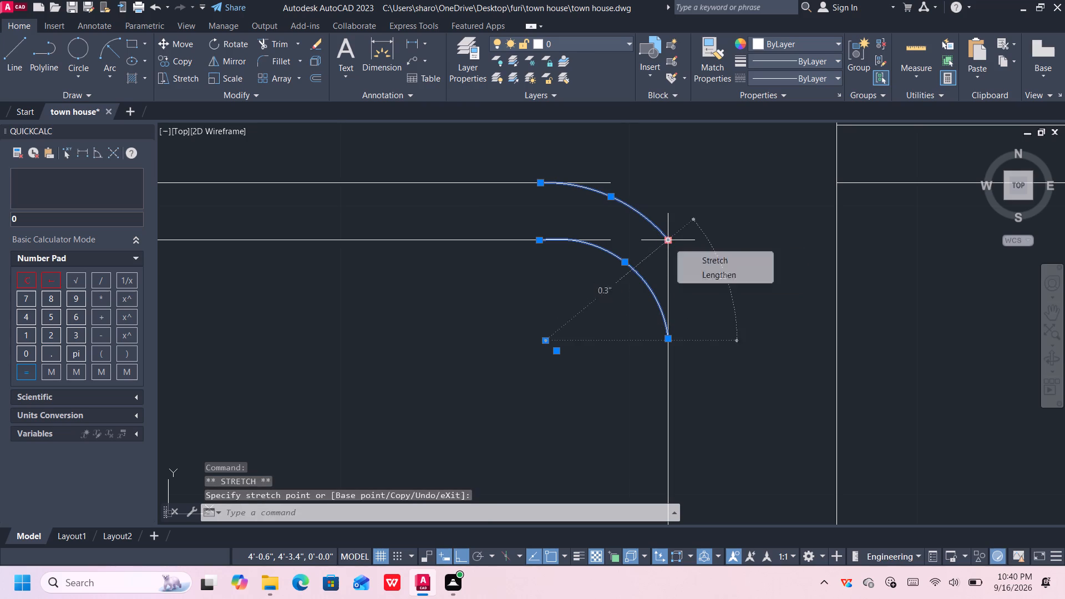
{"action": "key", "text": "Escape"}
Stretch the upper arc's lower end slightly down the vertical line, giving a radius of about 0.2".
{"action": "scroll", "coordinate": [647, 245], "scroll_direction": "up", "scroll_amount": 1}
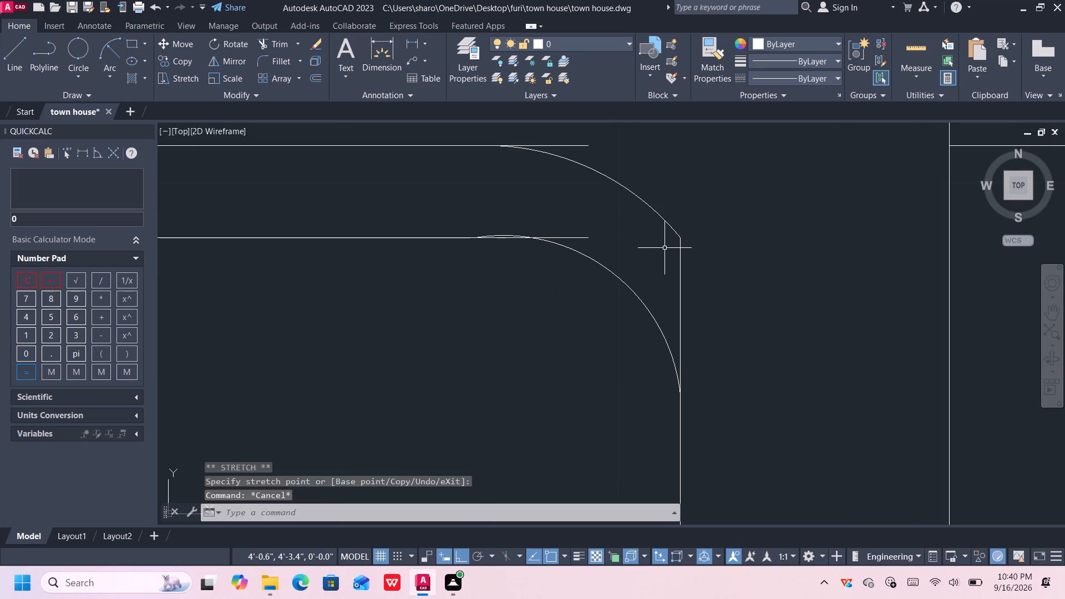
{"action": "scroll", "coordinate": [592, 238], "scroll_direction": "down", "scroll_amount": 1}
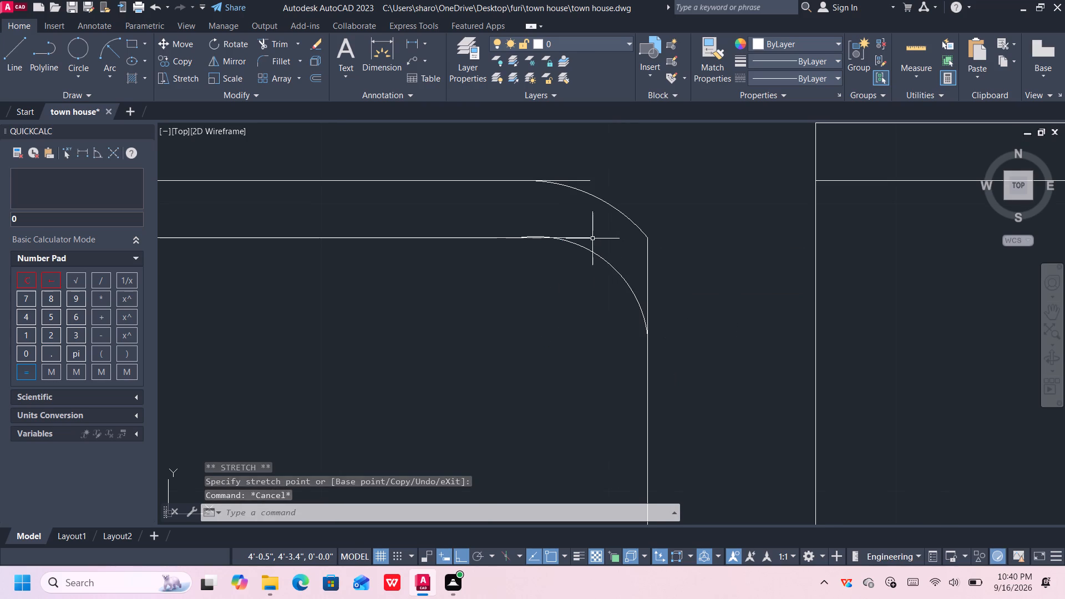
{"action": "left_click", "coordinate": [562, 238]}
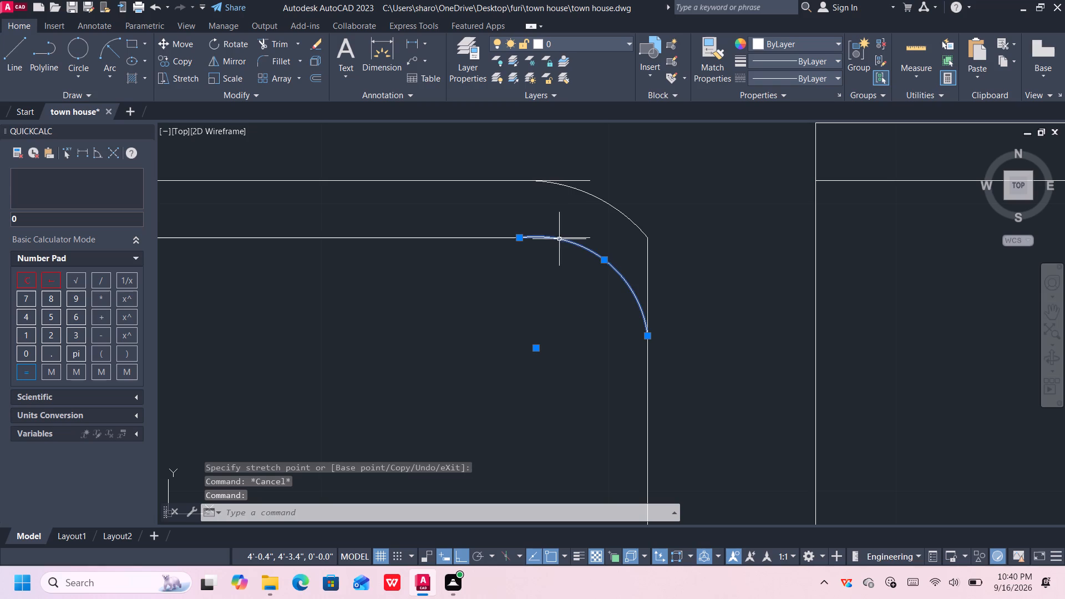
{"action": "left_click", "coordinate": [642, 231]}
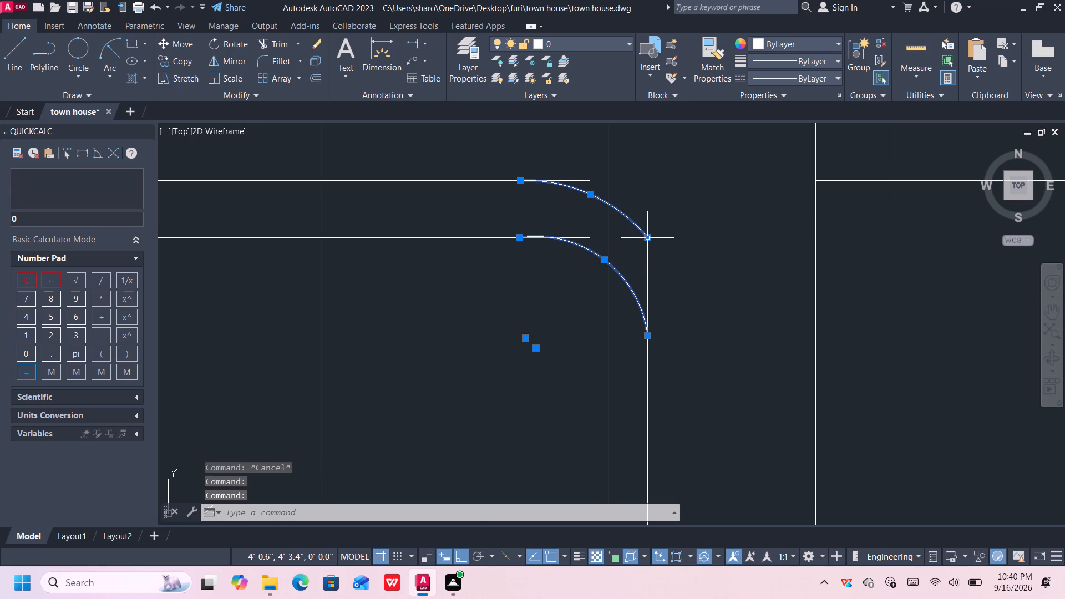
{"action": "left_click", "coordinate": [650, 238]}
{"action": "left_click", "coordinate": [649, 249]}
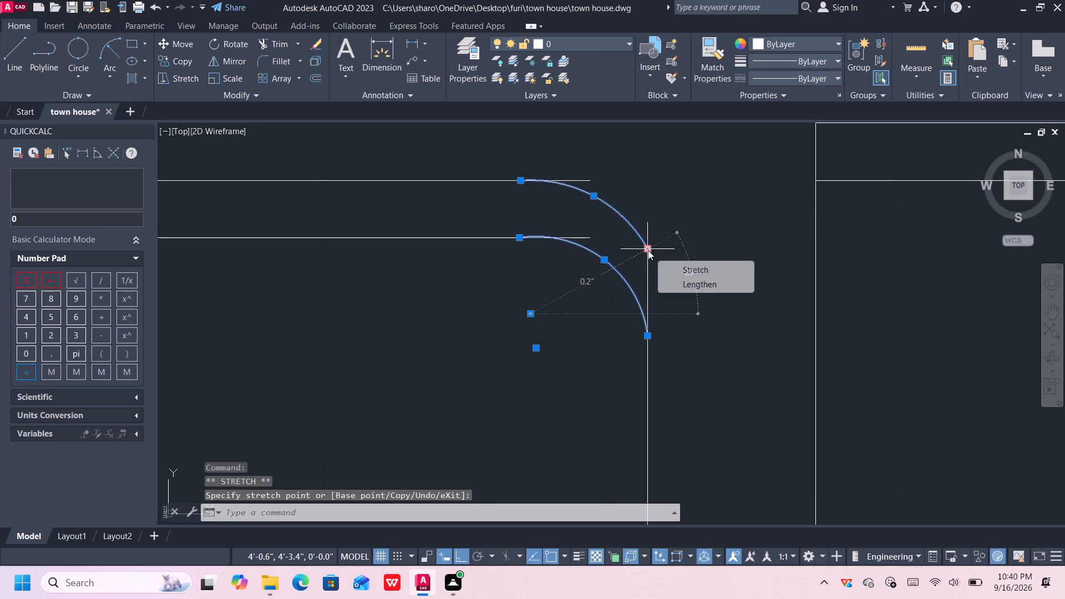
Move the lower arc's midpoint slightly inward so the arc meets the lower line smoothly, at about 0.2" radius.
{"action": "scroll", "coordinate": [548, 260], "scroll_direction": "up", "scroll_amount": 2}
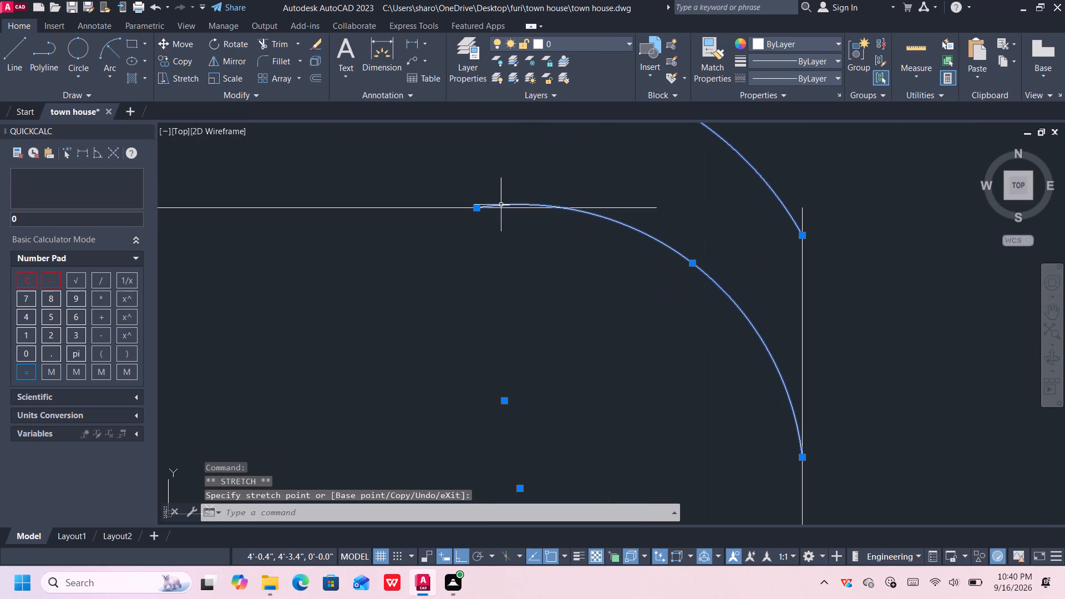
{"action": "left_click", "coordinate": [694, 262]}
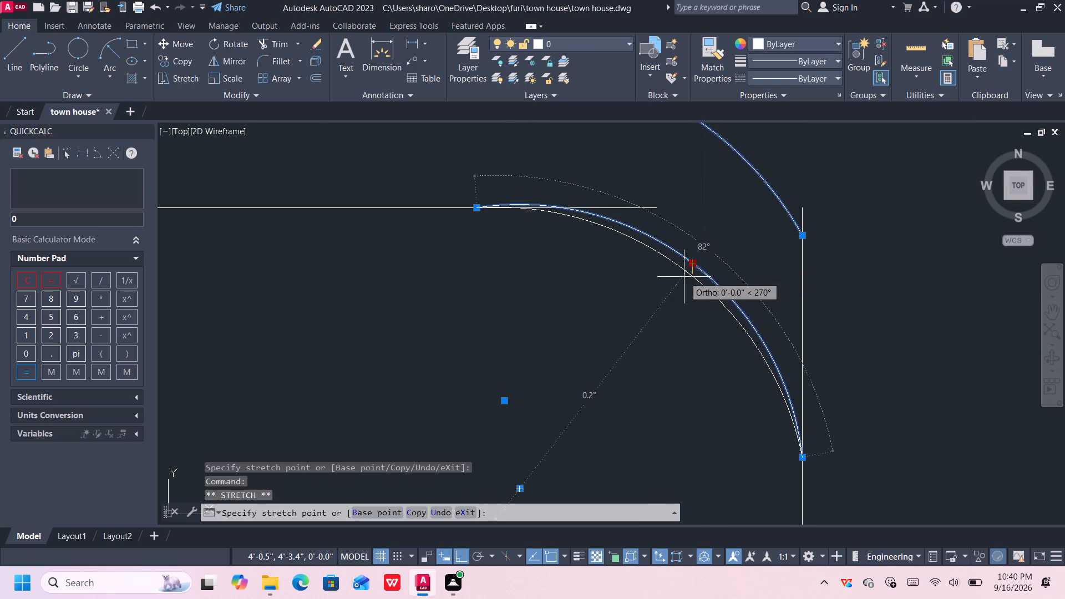
{"action": "left_click", "coordinate": [684, 277]}
{"action": "key", "text": "Escape"}
{"action": "scroll", "coordinate": [707, 292], "scroll_direction": "down", "scroll_amount": 4}
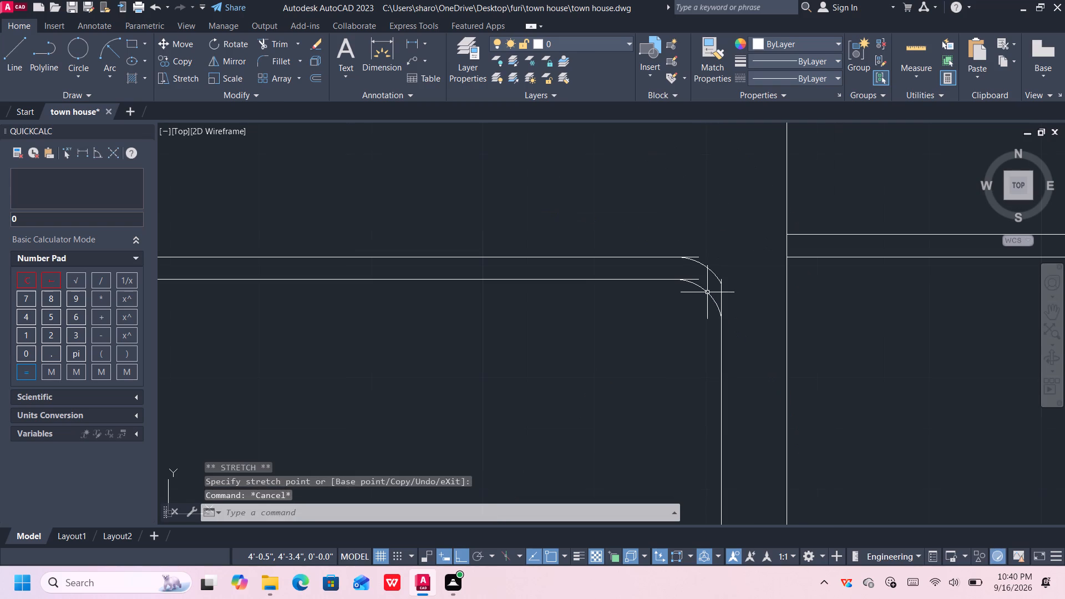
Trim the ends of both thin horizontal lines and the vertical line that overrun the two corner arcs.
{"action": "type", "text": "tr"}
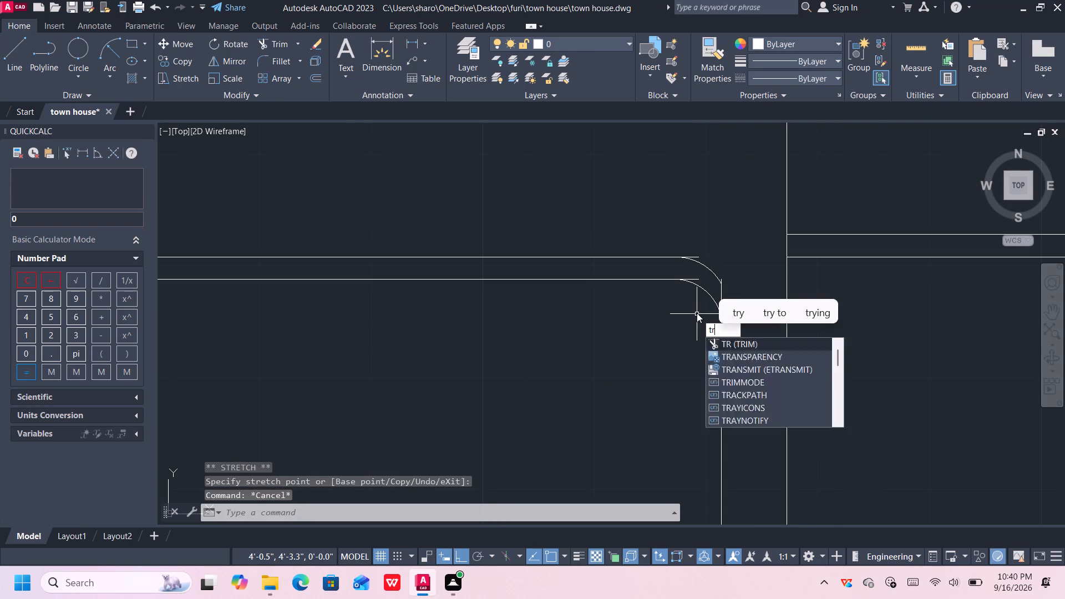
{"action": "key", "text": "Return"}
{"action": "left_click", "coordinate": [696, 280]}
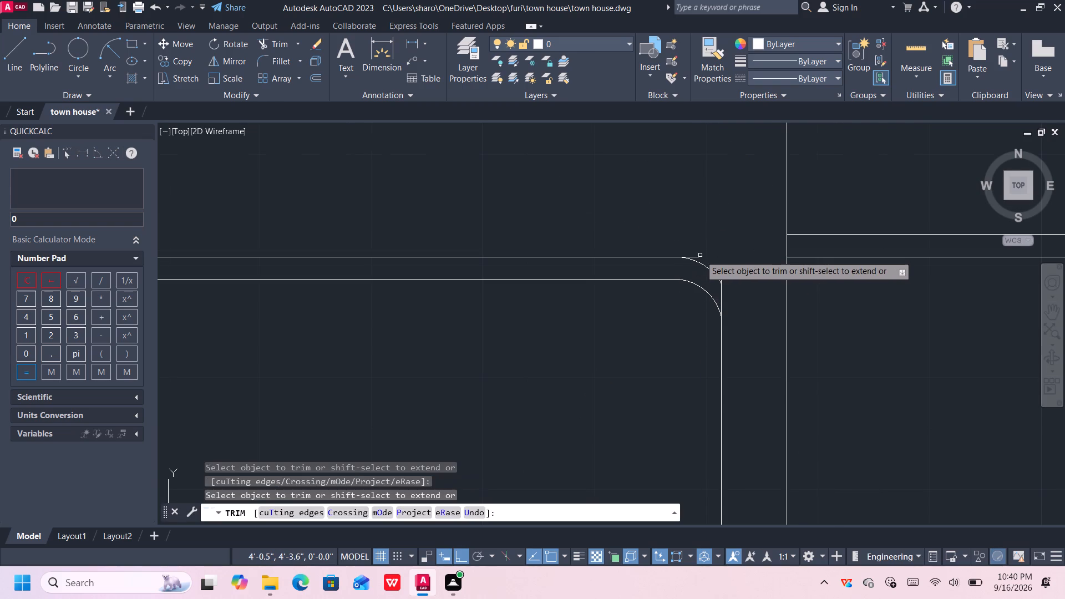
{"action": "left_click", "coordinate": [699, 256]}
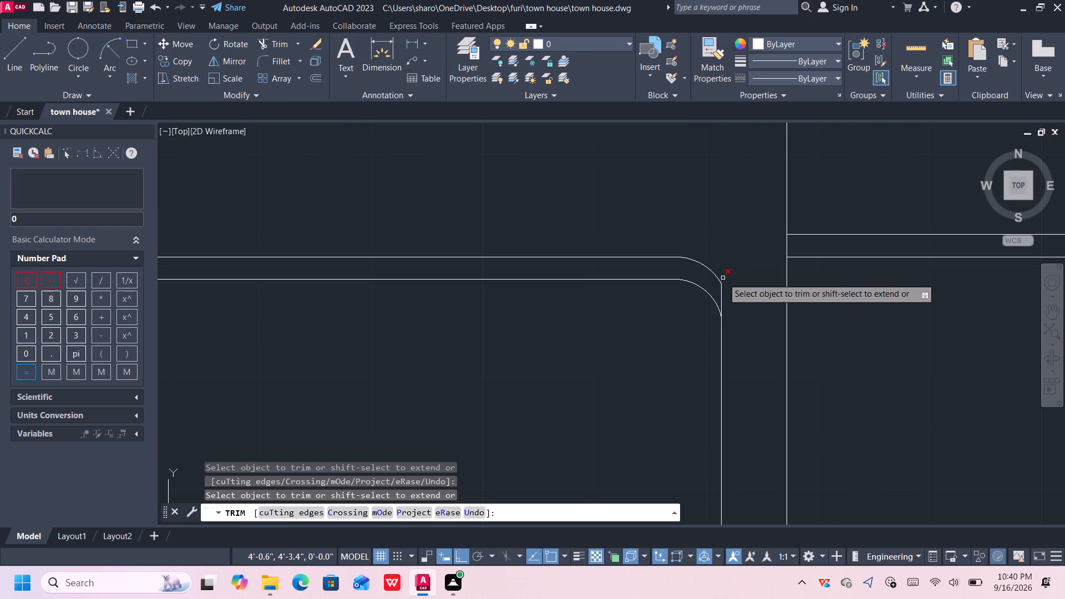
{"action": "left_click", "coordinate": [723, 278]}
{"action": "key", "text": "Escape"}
Extend both thin horizontal lines inside the upper rounded shape to meet its curved outer edge.
{"action": "scroll", "coordinate": [710, 303], "scroll_direction": "down", "scroll_amount": 4}
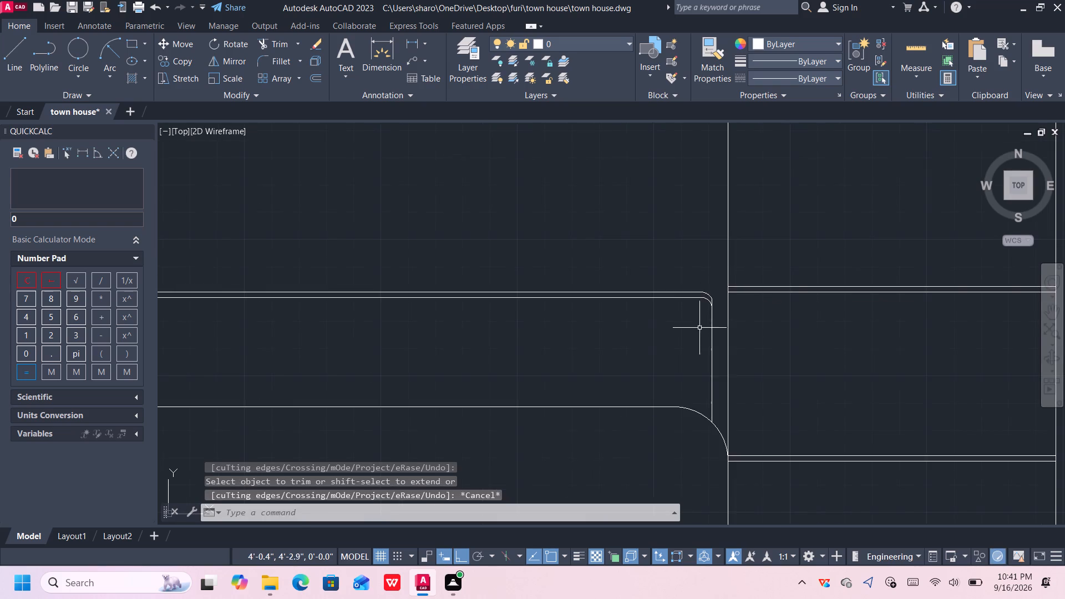
{"action": "scroll", "coordinate": [698, 332], "scroll_direction": "down", "scroll_amount": 2}
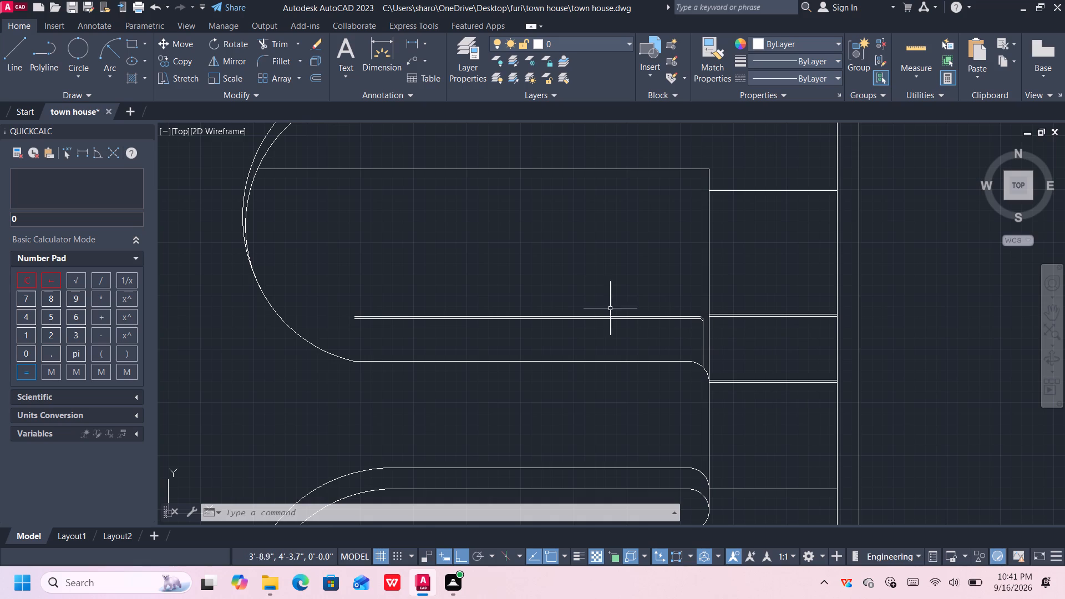
{"action": "middle_click_drag", "start_coordinate": [435, 308], "coordinate": [530, 296]}
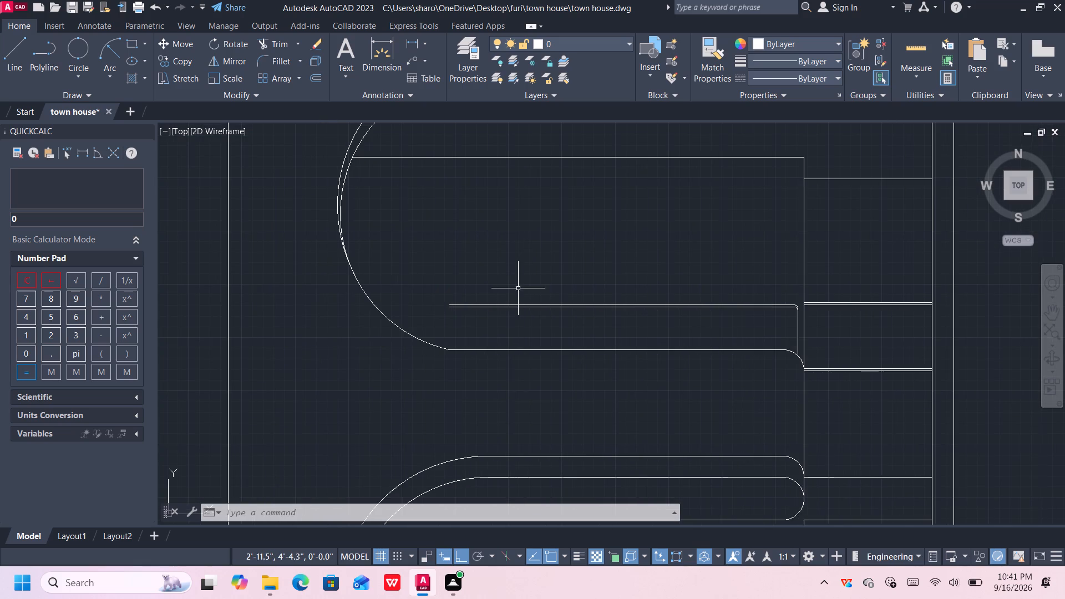
{"action": "scroll", "coordinate": [510, 292], "scroll_direction": "up", "scroll_amount": 2}
{"action": "scroll", "coordinate": [510, 293], "scroll_direction": "down", "scroll_amount": 3}
{"action": "type", "text": "ex"}
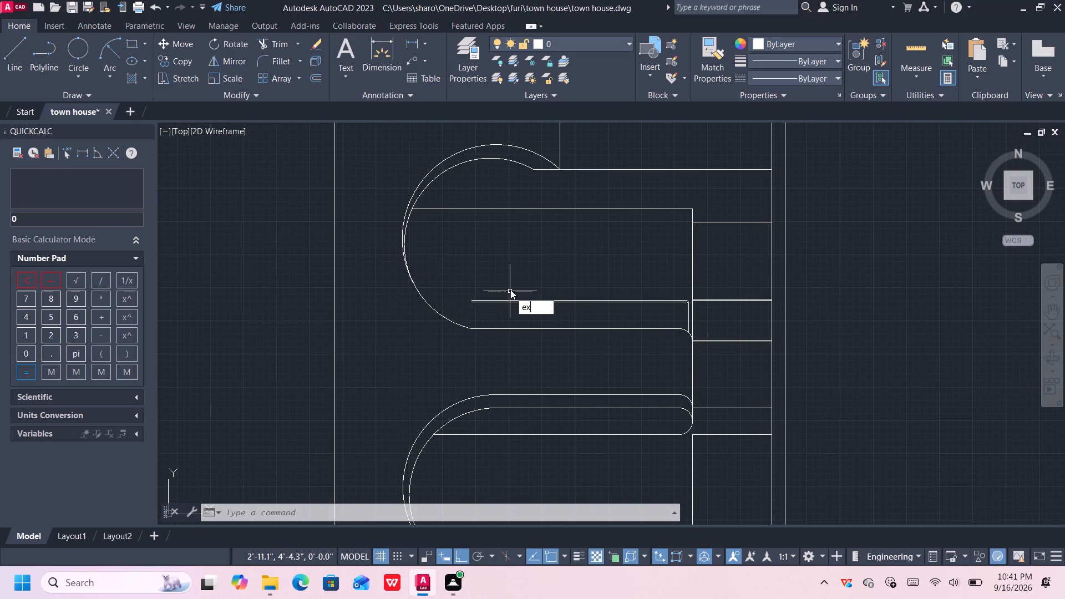
{"action": "key", "text": "Return"}
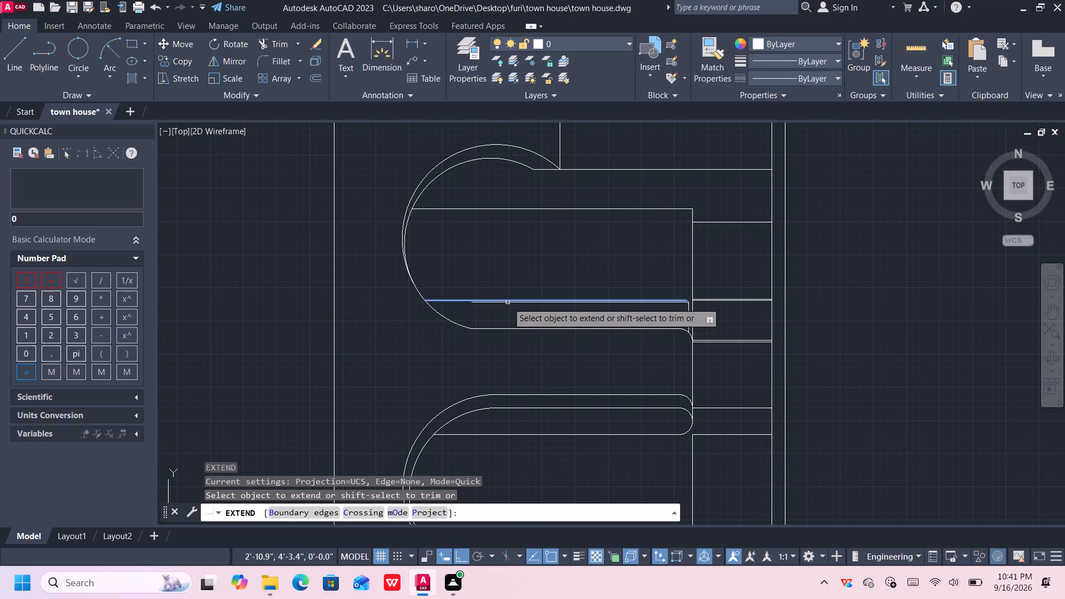
{"action": "left_click", "coordinate": [508, 302]}
{"action": "scroll", "coordinate": [506, 303], "scroll_direction": "up", "scroll_amount": 1}
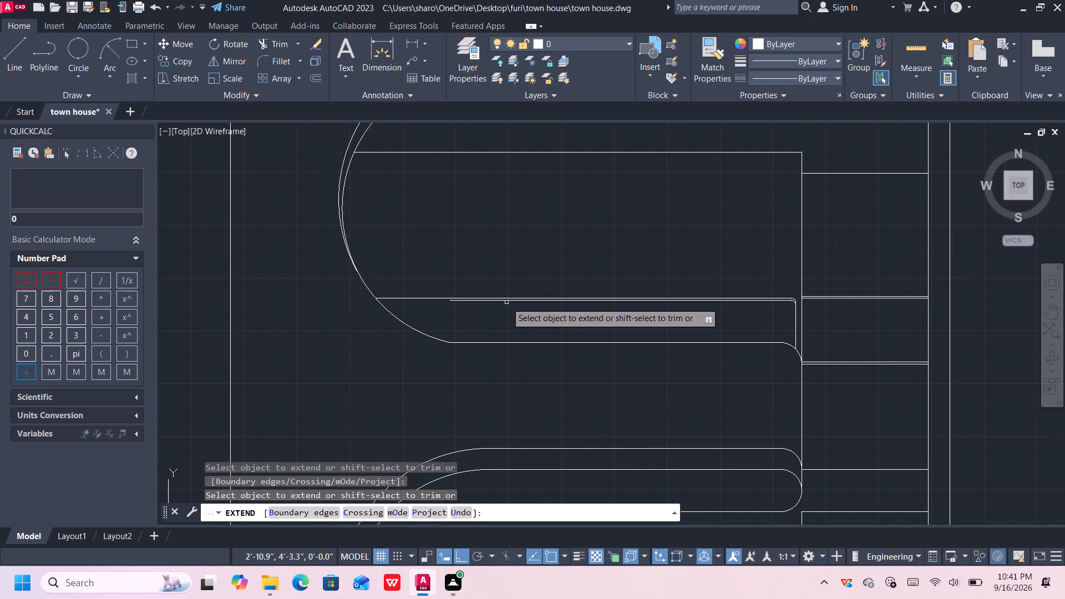
{"action": "left_click", "coordinate": [506, 302]}
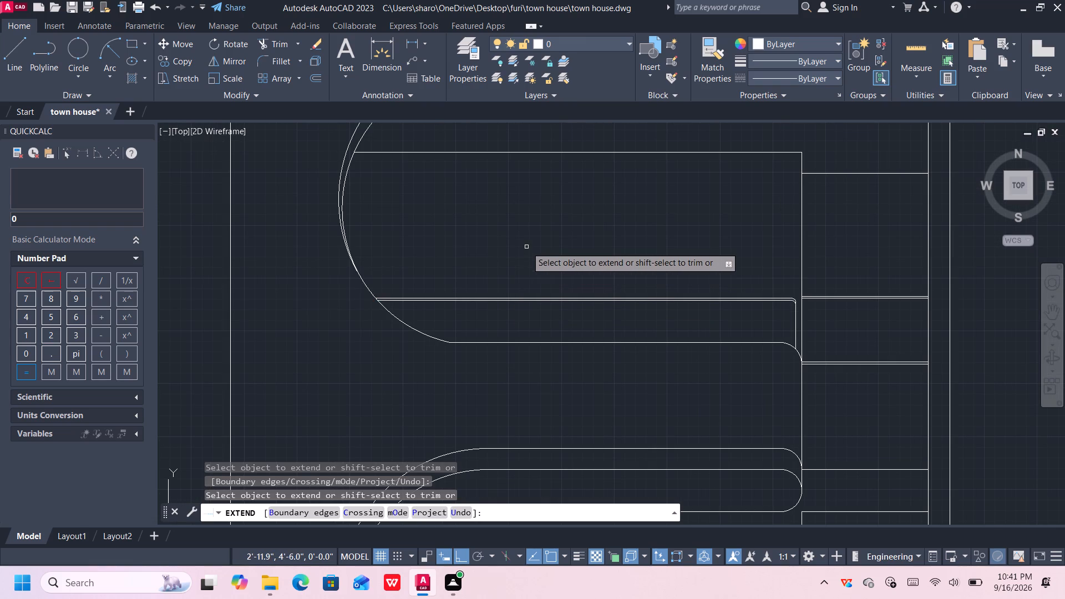
{"action": "middle_click_drag", "start_coordinate": [524, 248], "coordinate": [515, 298]}
{"action": "middle_click_drag", "start_coordinate": [671, 251], "coordinate": [661, 322]}
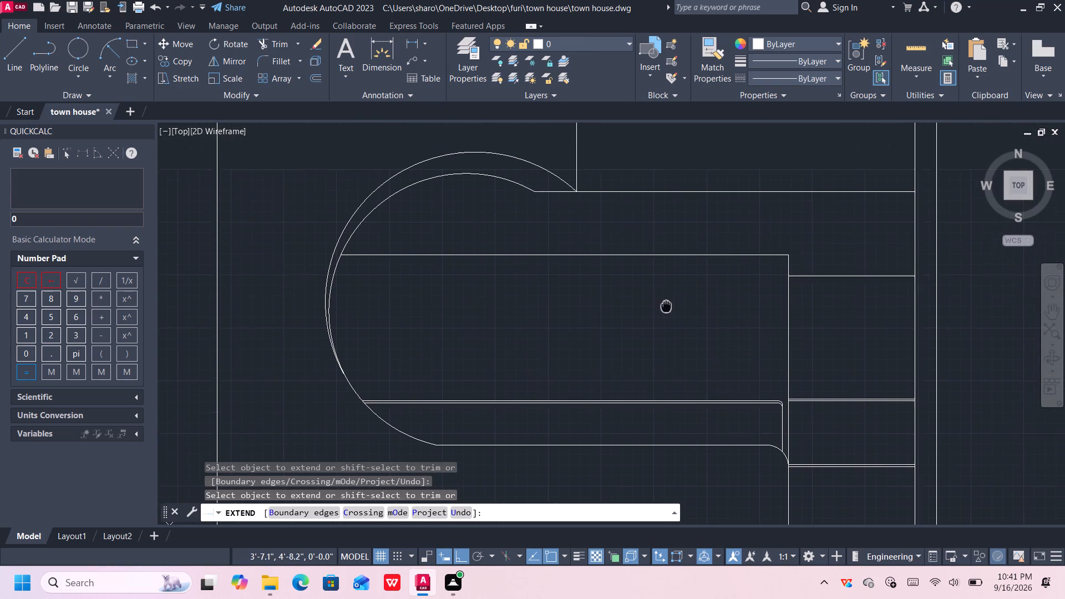
{"action": "middle_click_drag", "start_coordinate": [661, 322], "coordinate": [657, 331]}
{"action": "scroll", "coordinate": [663, 316], "scroll_direction": "down", "scroll_amount": 1}
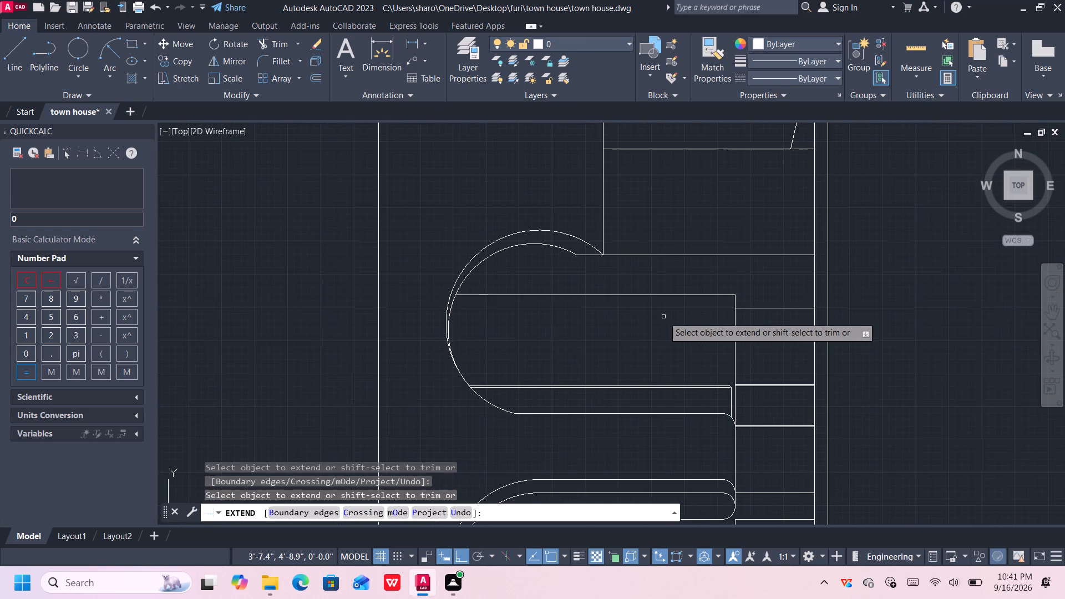
{"action": "scroll", "coordinate": [663, 317], "scroll_direction": "down", "scroll_amount": 1}
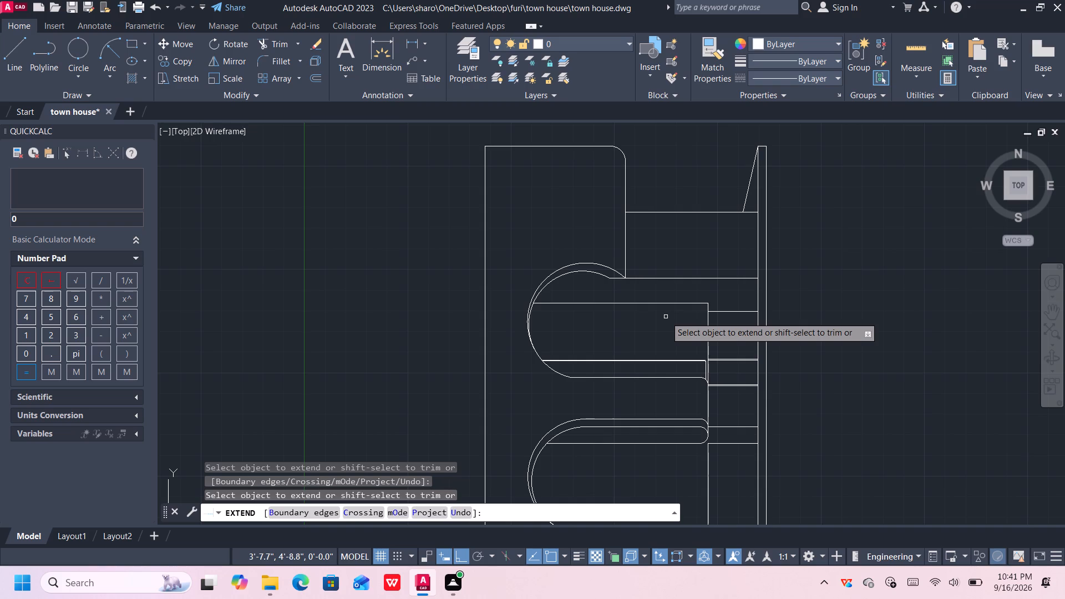
{"action": "key", "text": "Escape"}
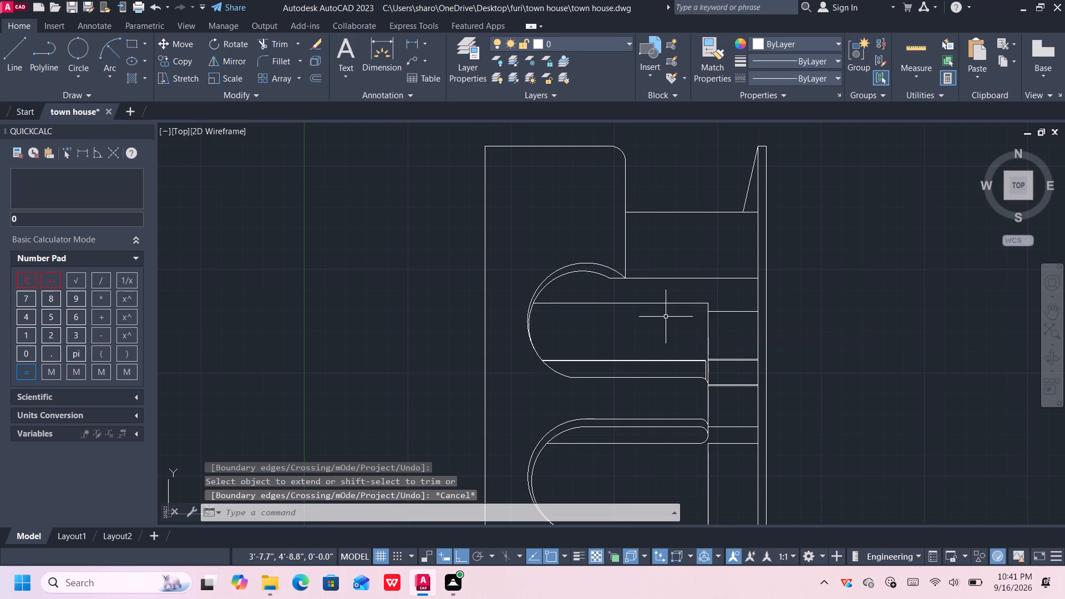
Erase the two small arcs at the corner between the thin double lines and the vertical line.
{"action": "middle_click_drag", "start_coordinate": [702, 353], "coordinate": [600, 293]}
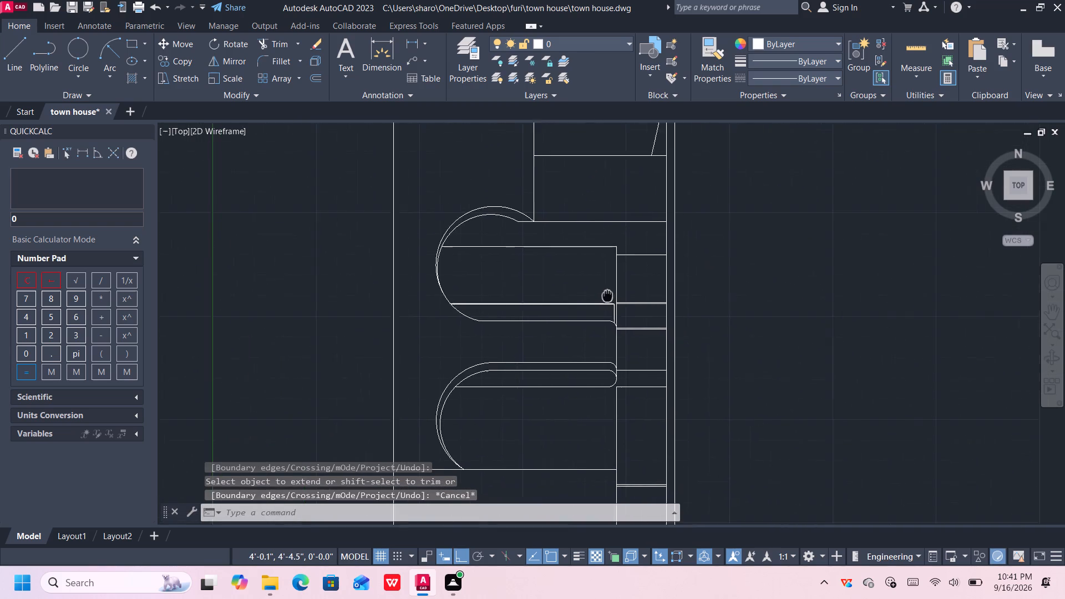
{"action": "middle_click_drag", "start_coordinate": [600, 293], "coordinate": [591, 290]}
{"action": "scroll", "coordinate": [600, 303], "scroll_direction": "up", "scroll_amount": 5}
{"action": "scroll", "coordinate": [547, 278], "scroll_direction": "up", "scroll_amount": 2}
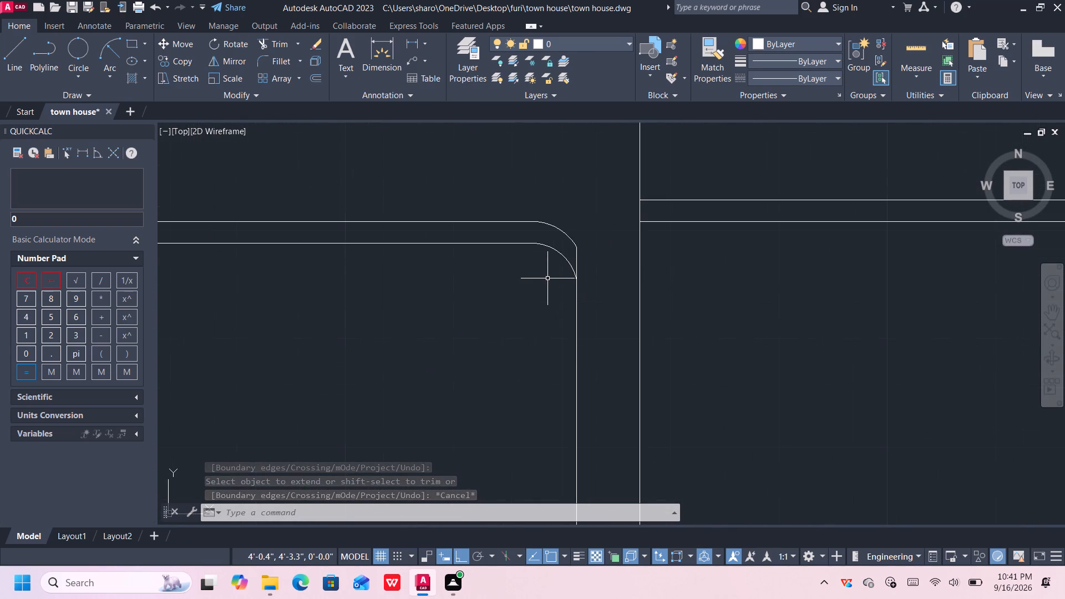
{"action": "left_click", "coordinate": [554, 251]}
{"action": "left_click", "coordinate": [561, 233]}
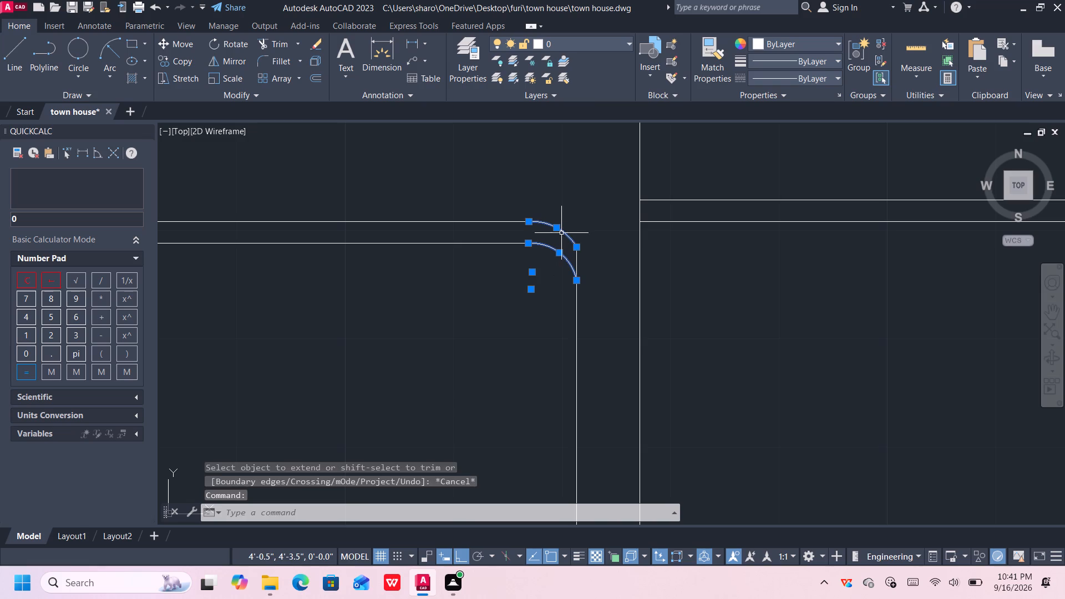
{"action": "key", "text": "Delete"}
Shorten both thin horizontal lines by about 0.5" at the corner, aligning their ends.
{"action": "scroll", "coordinate": [554, 262], "scroll_direction": "down", "scroll_amount": 1}
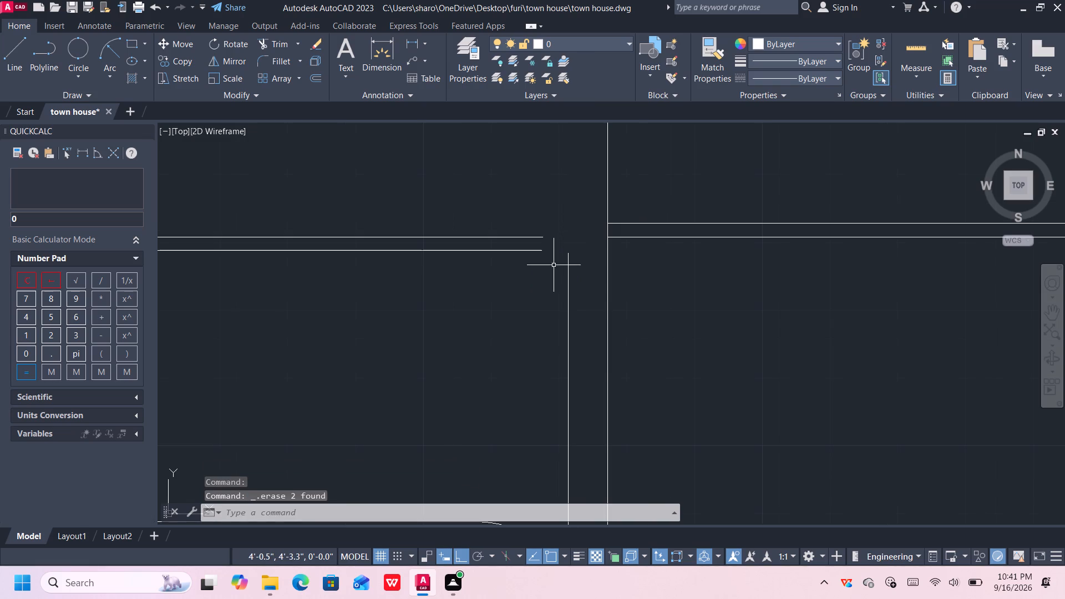
{"action": "scroll", "coordinate": [554, 265], "scroll_direction": "down", "scroll_amount": 3}
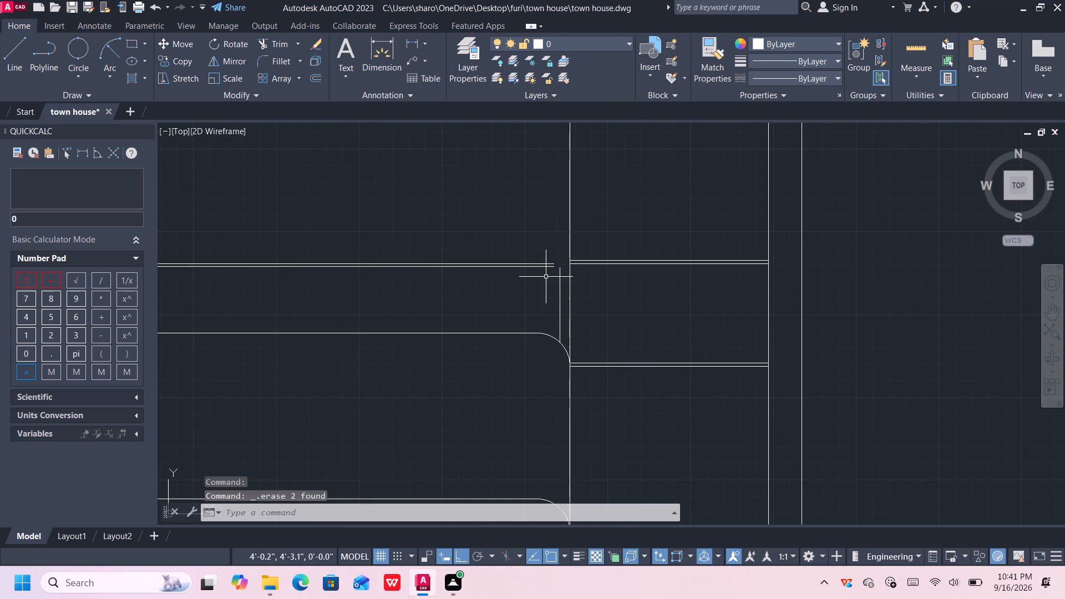
{"action": "middle_click_drag", "start_coordinate": [540, 277], "coordinate": [677, 272]}
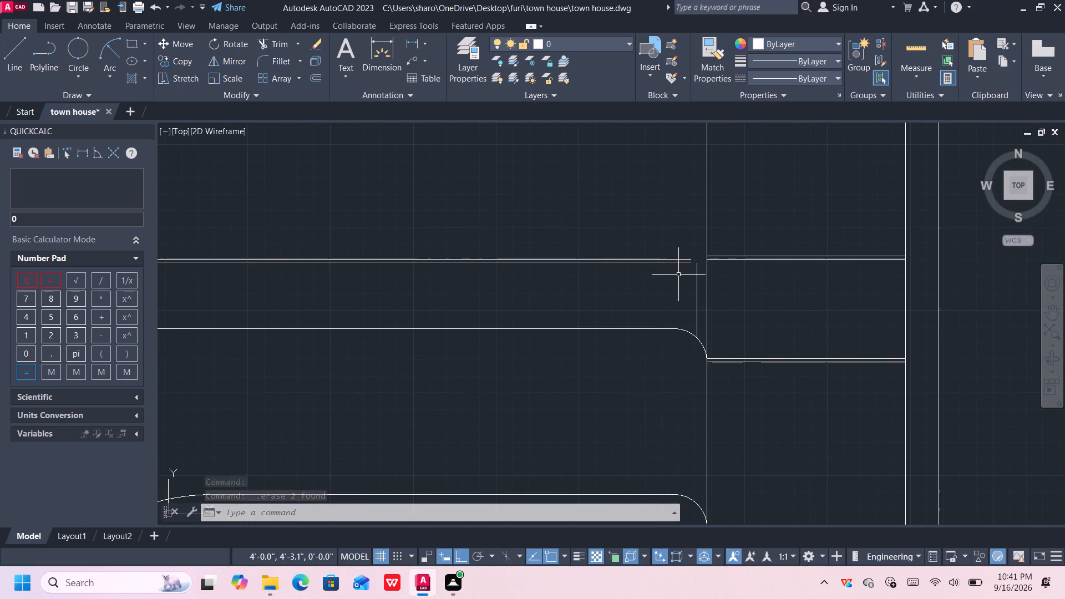
{"action": "scroll", "coordinate": [681, 265], "scroll_direction": "up", "scroll_amount": 2}
{"action": "middle_click_drag", "start_coordinate": [694, 278], "coordinate": [694, 278]}
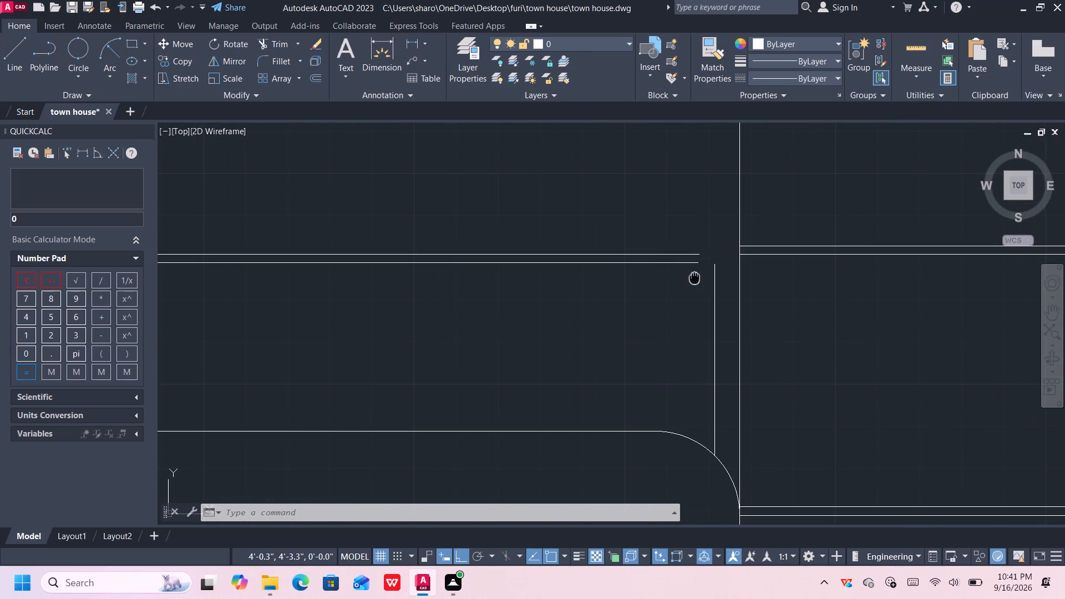
{"action": "middle_click_drag", "start_coordinate": [694, 278], "coordinate": [678, 271]}
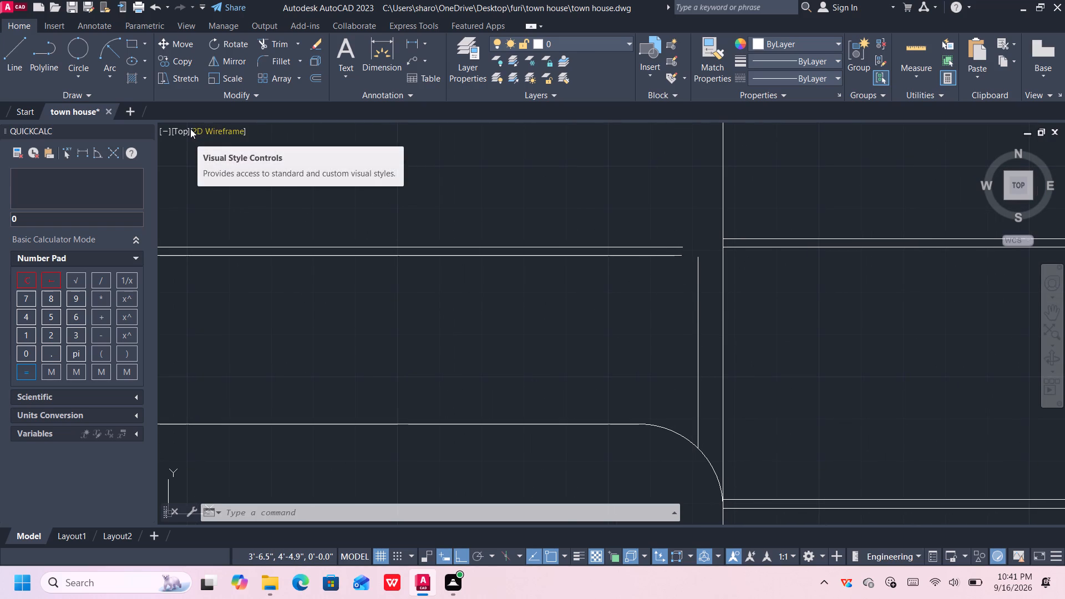
{"action": "left_click", "coordinate": [671, 257]}
{"action": "left_click", "coordinate": [684, 255]}
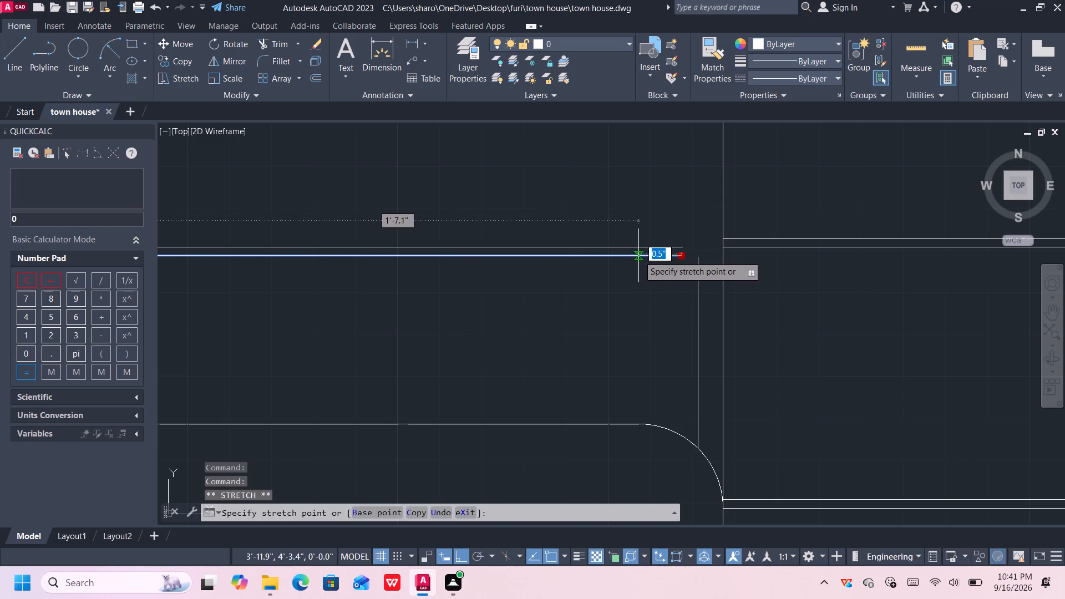
{"action": "left_click", "coordinate": [644, 256]}
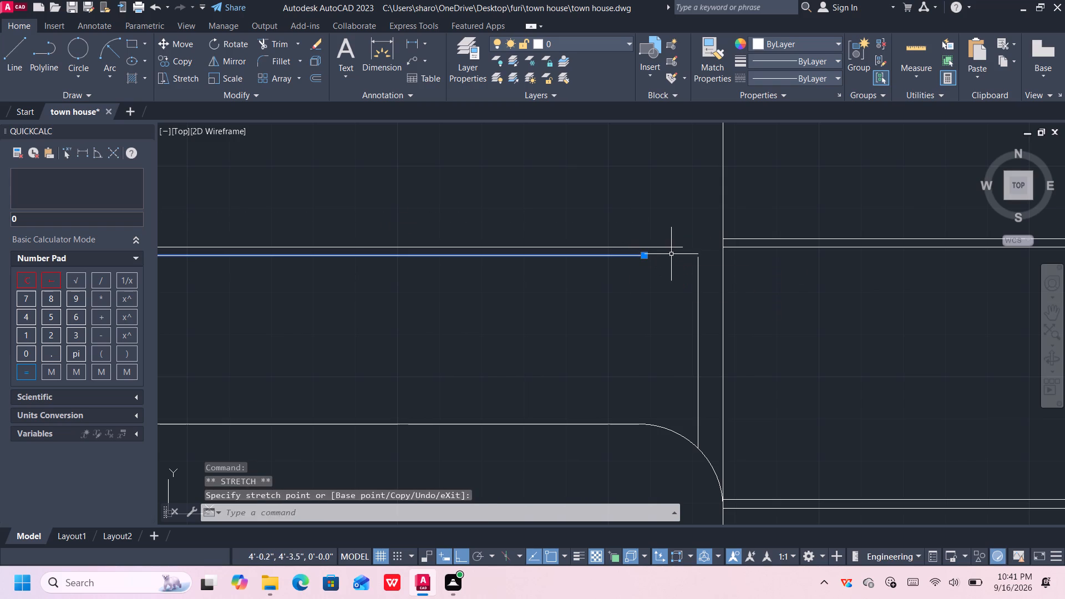
{"action": "left_click", "coordinate": [680, 246]}
{"action": "left_click", "coordinate": [679, 246]}
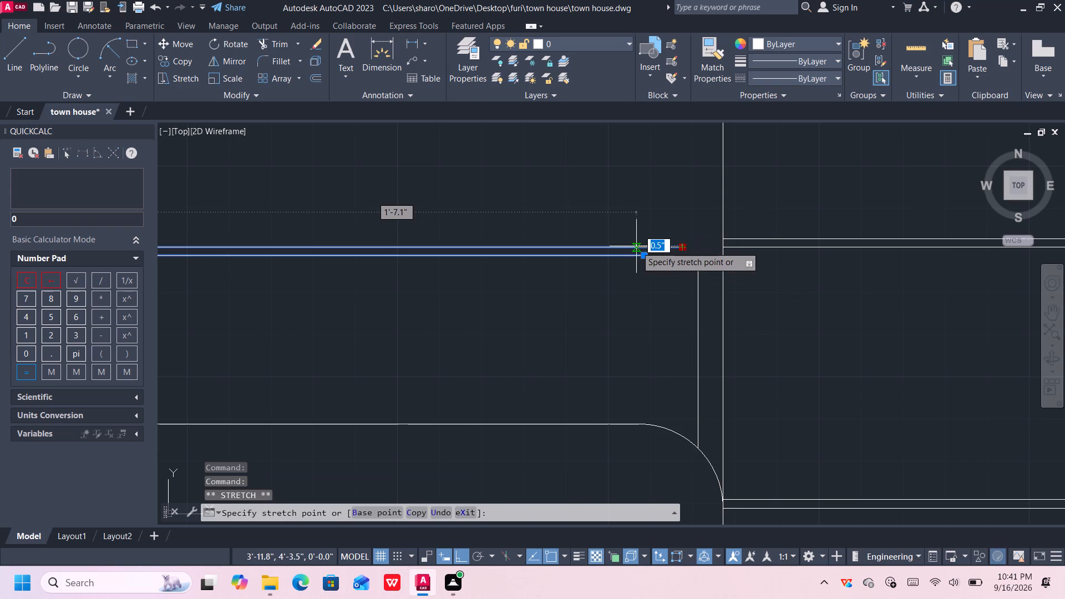
{"action": "left_click", "coordinate": [643, 247]}
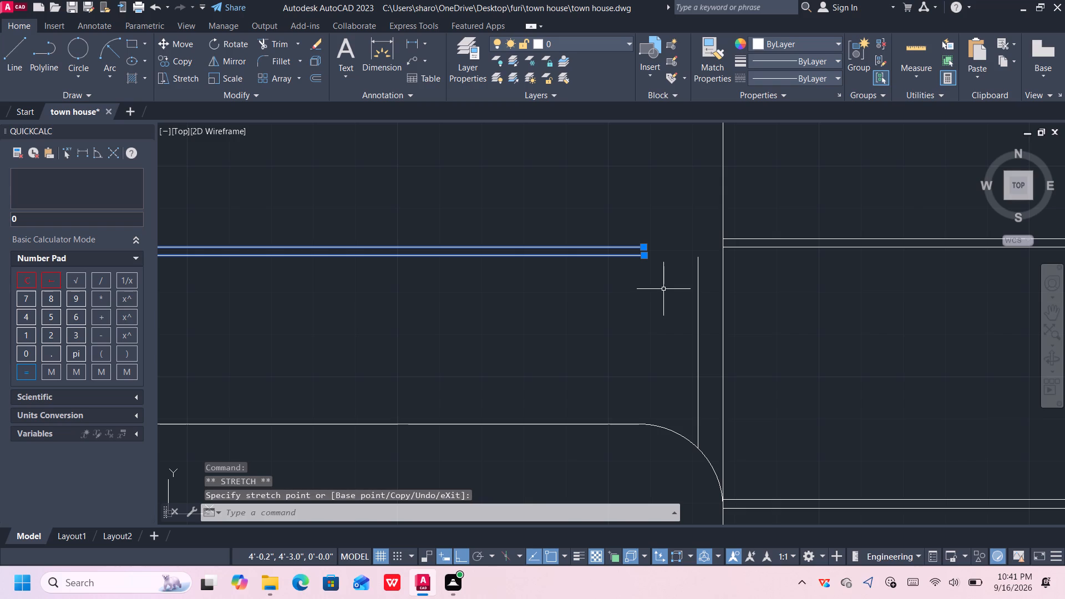
Stretch the upper end of the short vertical line at the corner down by about 0.1".
{"action": "left_click", "coordinate": [697, 272]}
{"action": "left_click", "coordinate": [699, 258]}
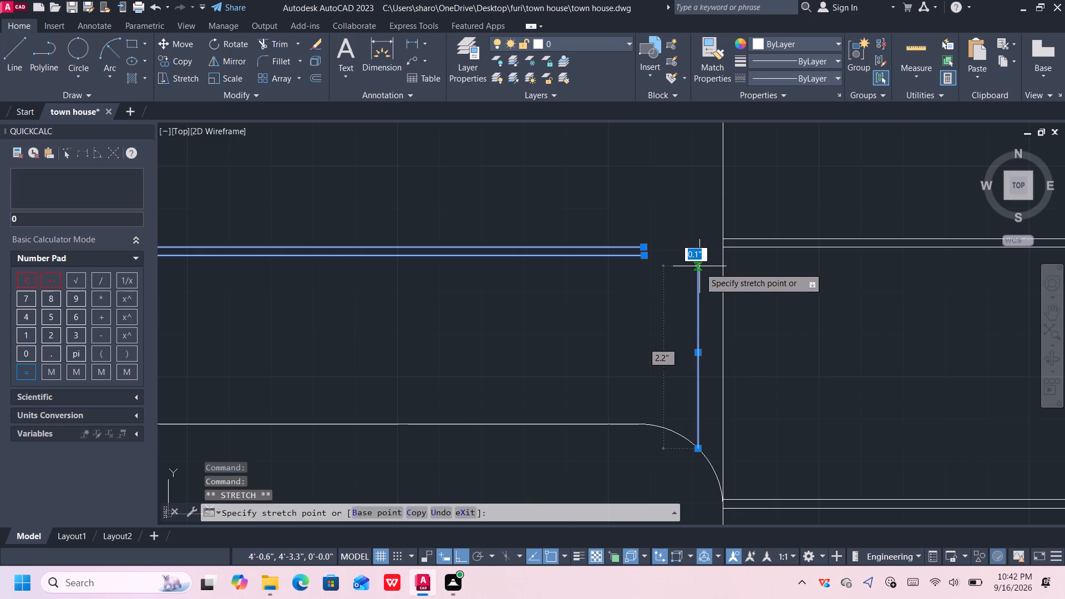
{"action": "left_click", "coordinate": [699, 269]}
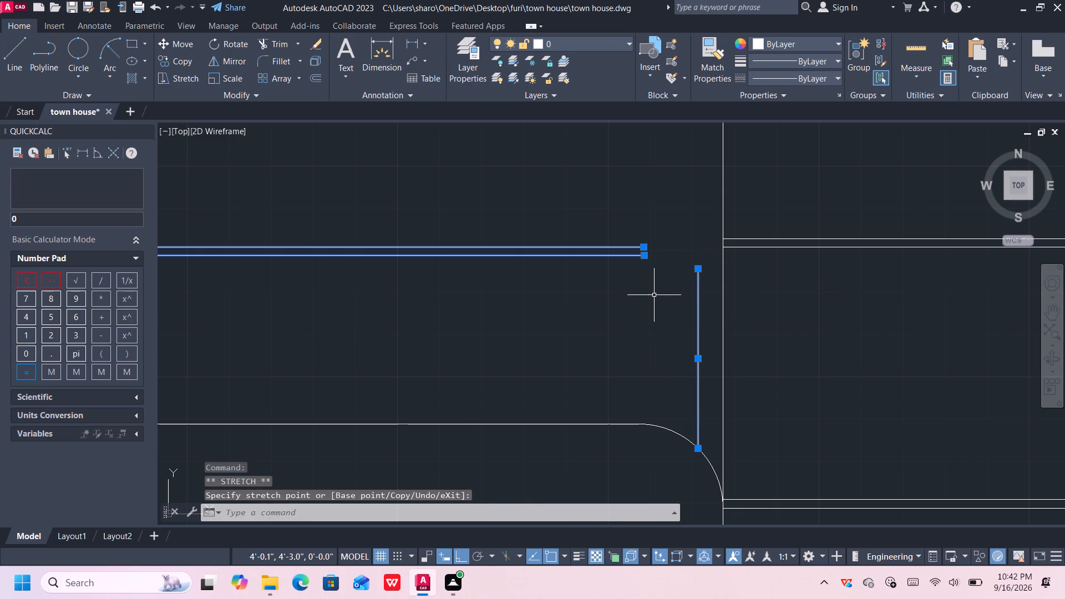
{"action": "key", "text": "Escape"}
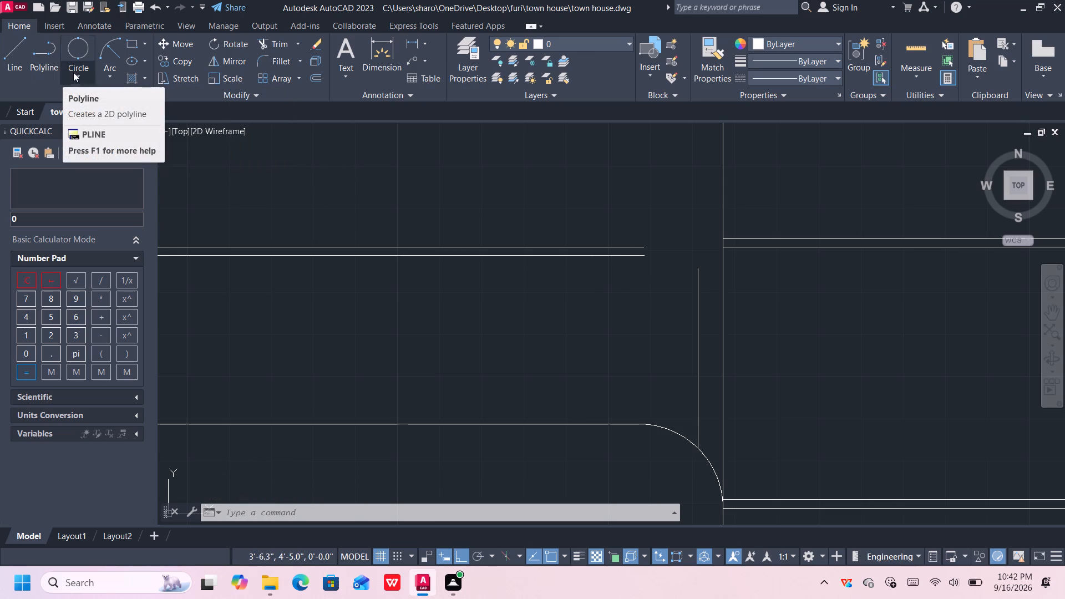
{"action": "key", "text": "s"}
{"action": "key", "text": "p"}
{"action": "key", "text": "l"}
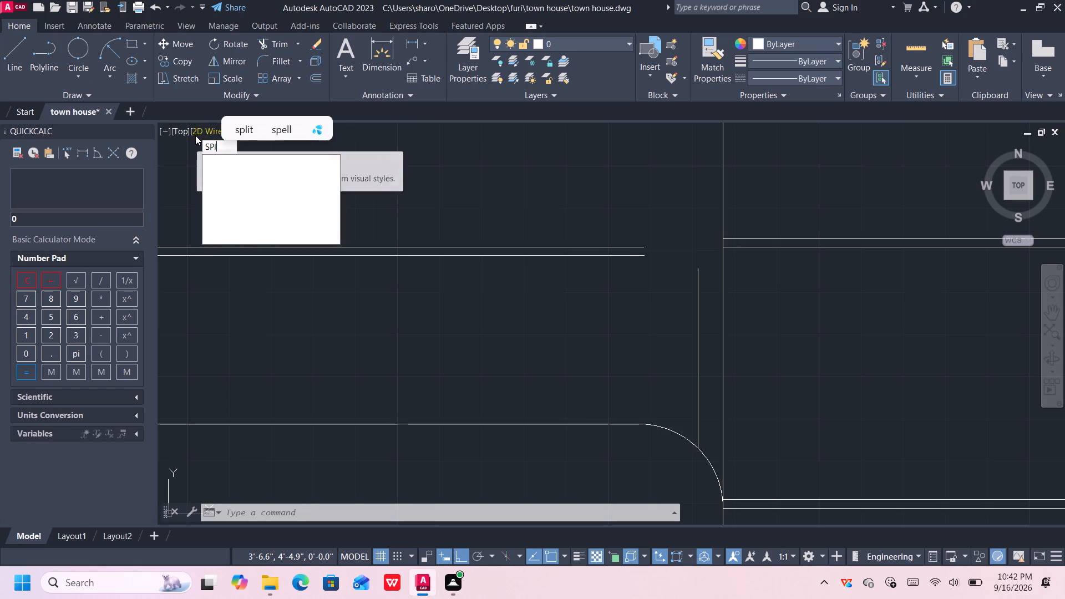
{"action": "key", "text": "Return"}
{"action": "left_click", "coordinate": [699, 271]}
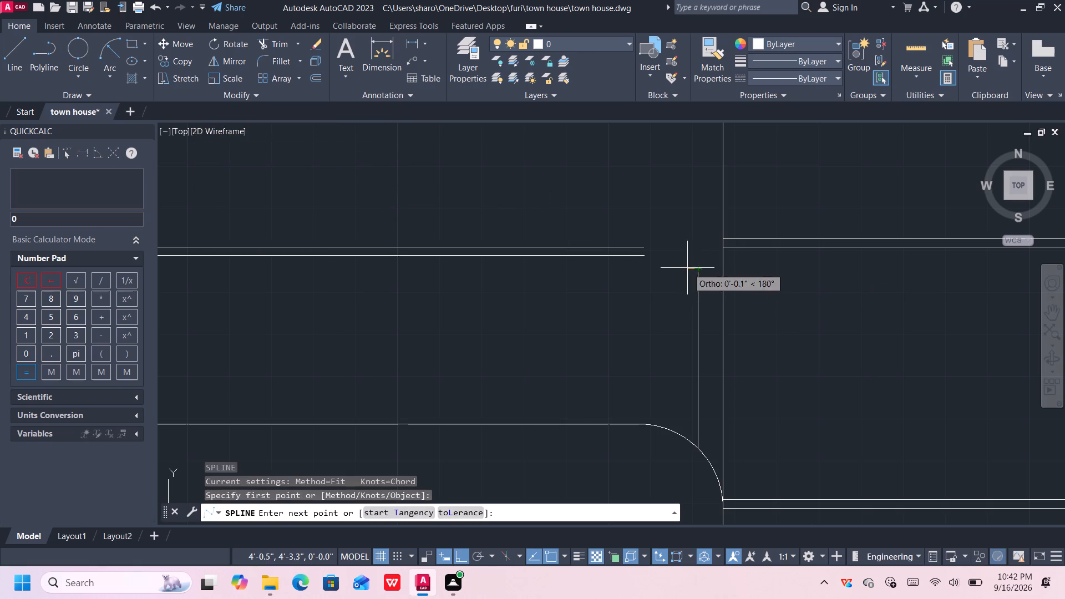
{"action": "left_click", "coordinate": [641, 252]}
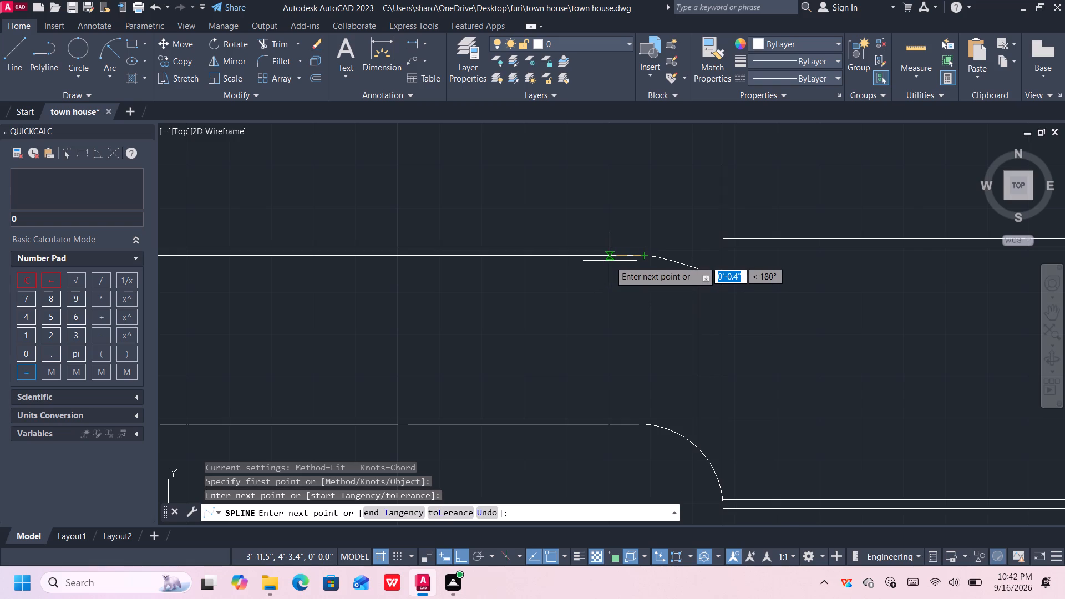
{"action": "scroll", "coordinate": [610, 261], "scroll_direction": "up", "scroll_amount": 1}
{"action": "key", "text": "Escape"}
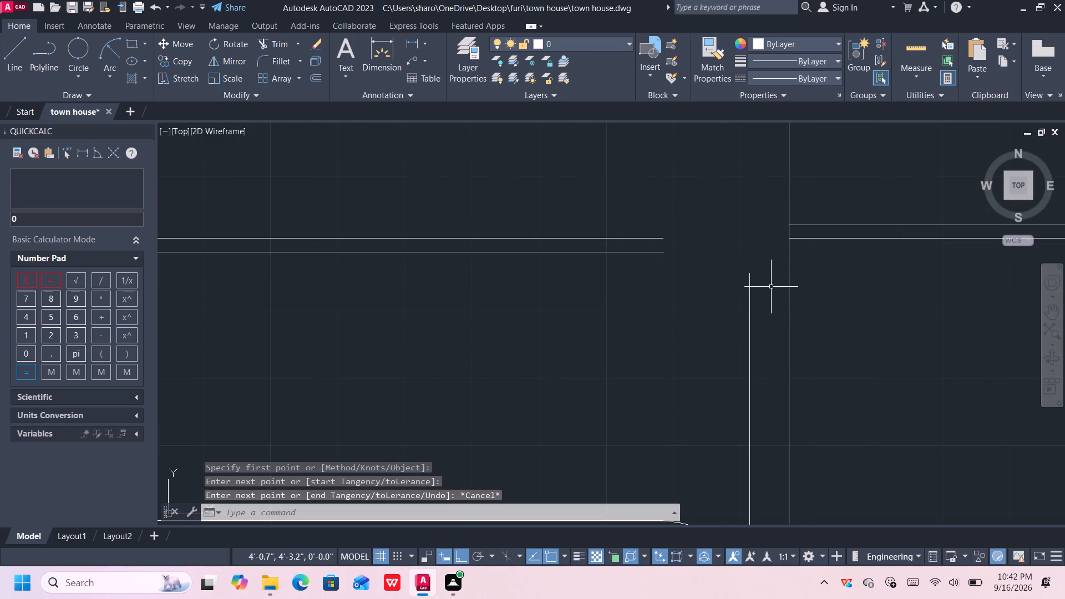
Stretch the upper end of the short vertical line further down, making it about 2.0" long.
{"action": "left_click", "coordinate": [748, 282]}
{"action": "left_click", "coordinate": [750, 273]}
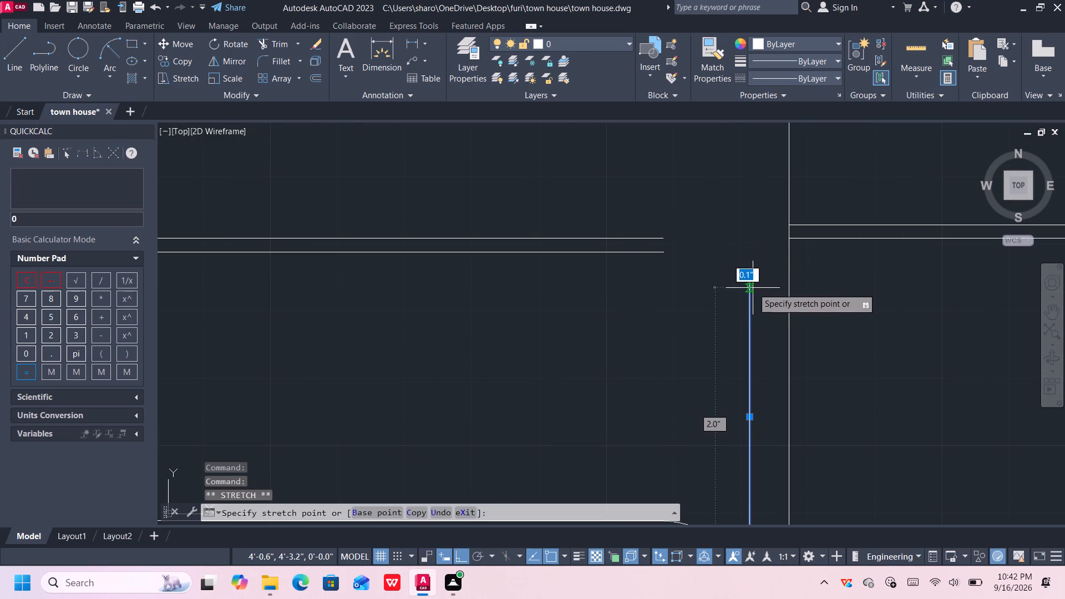
{"action": "left_click", "coordinate": [752, 295]}
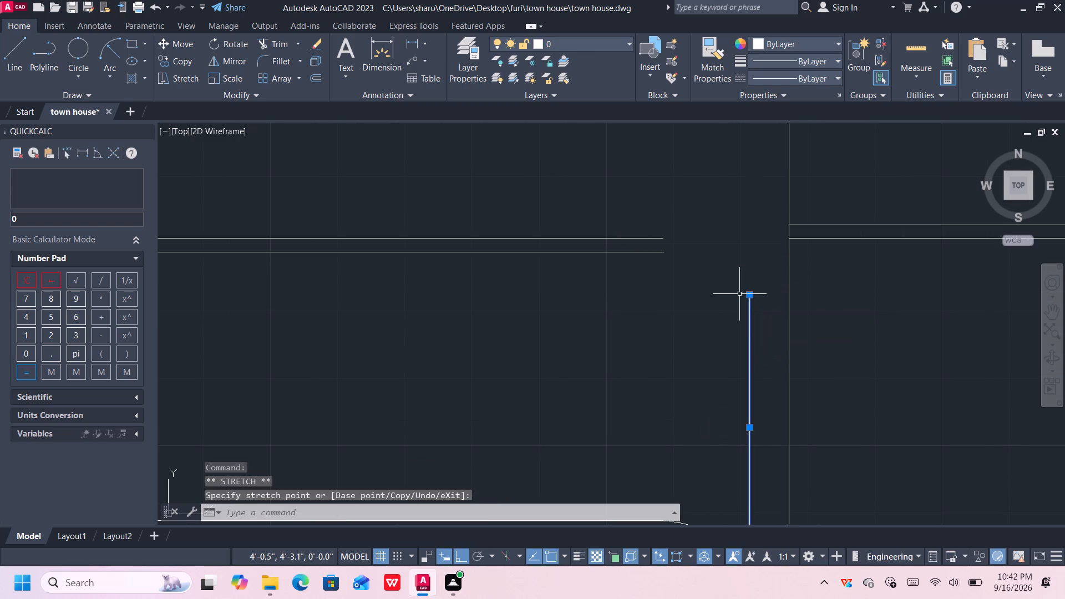
Draw a fit-point spline from the short vertical line's upper end to the lower thin line's end, continuing about 0.1" along that line.
{"action": "key", "text": "s"}
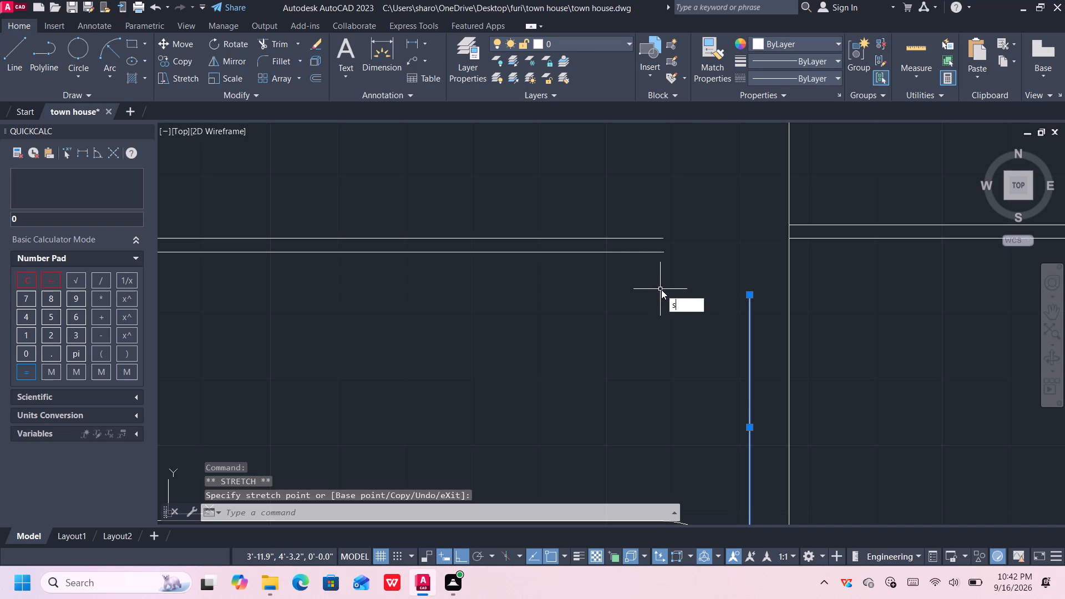
{"action": "type", "text": "pl"}
{"action": "key", "text": "Return"}
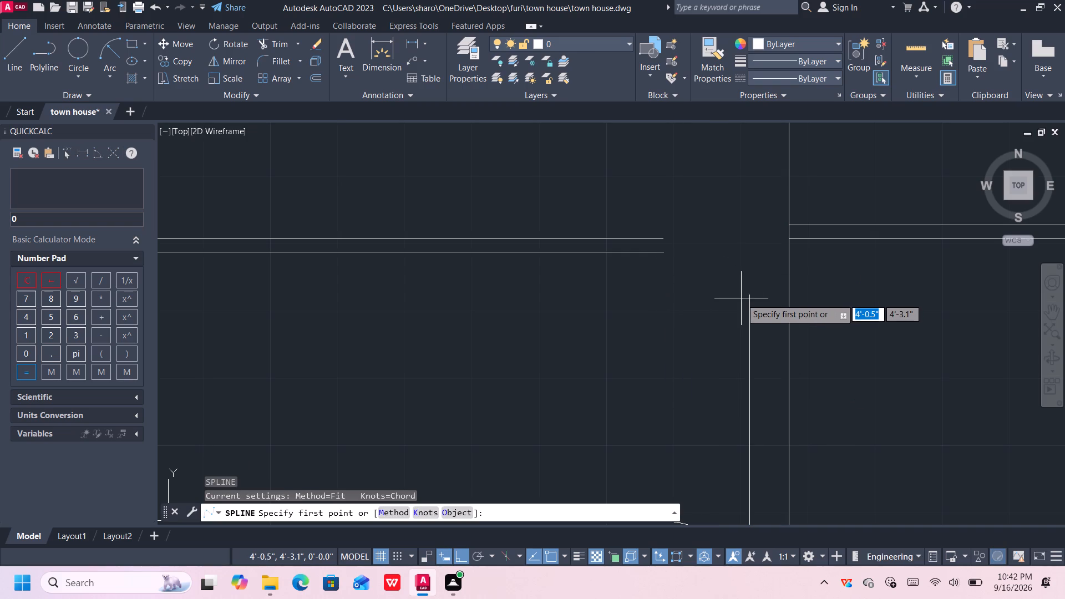
{"action": "left_click", "coordinate": [748, 297]}
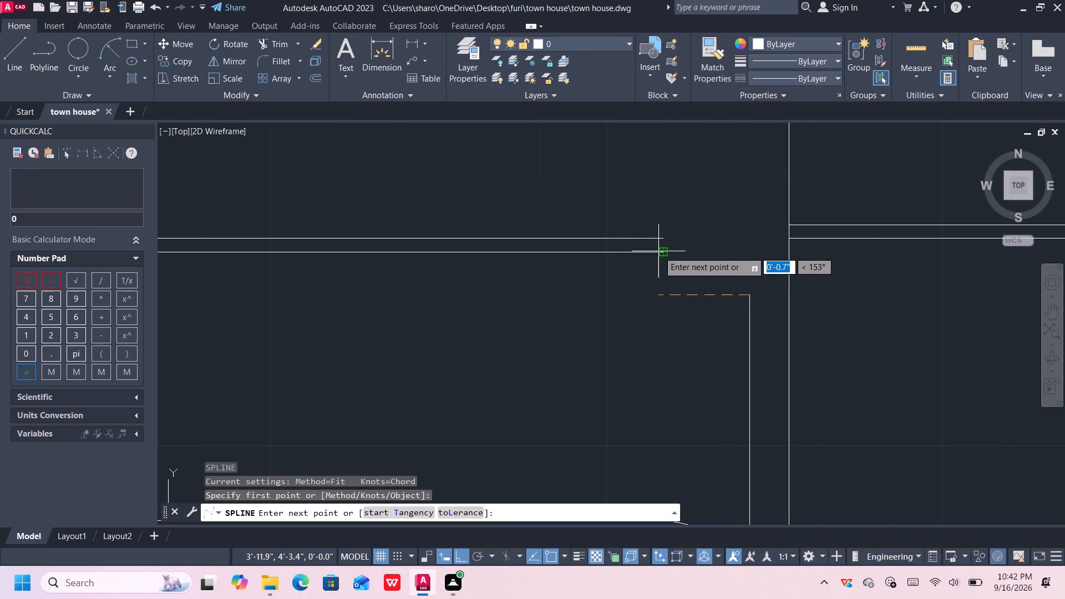
{"action": "left_click", "coordinate": [661, 251]}
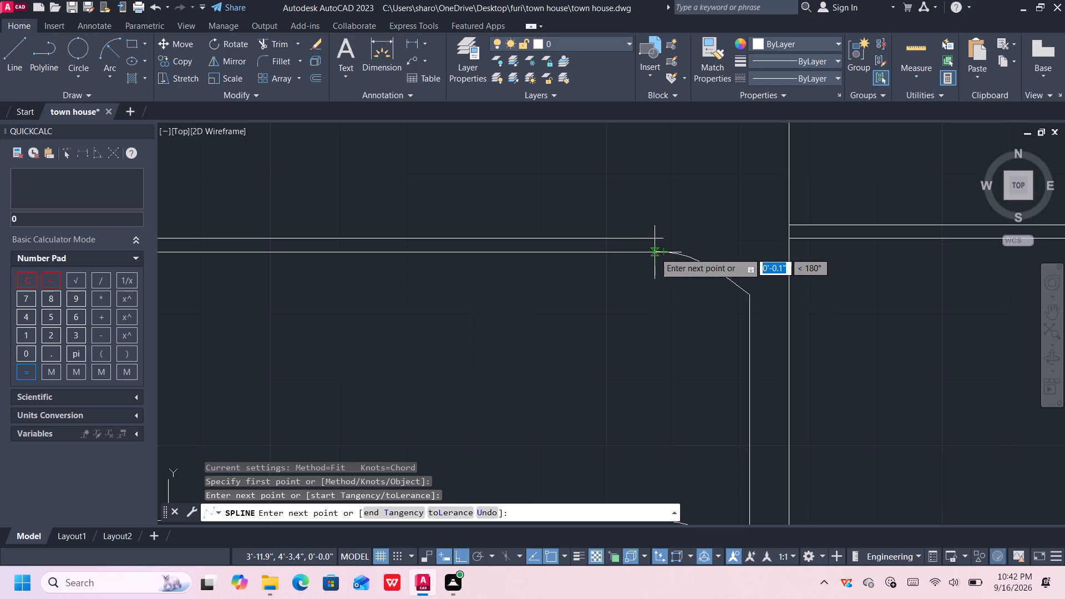
{"action": "left_click", "coordinate": [655, 252]}
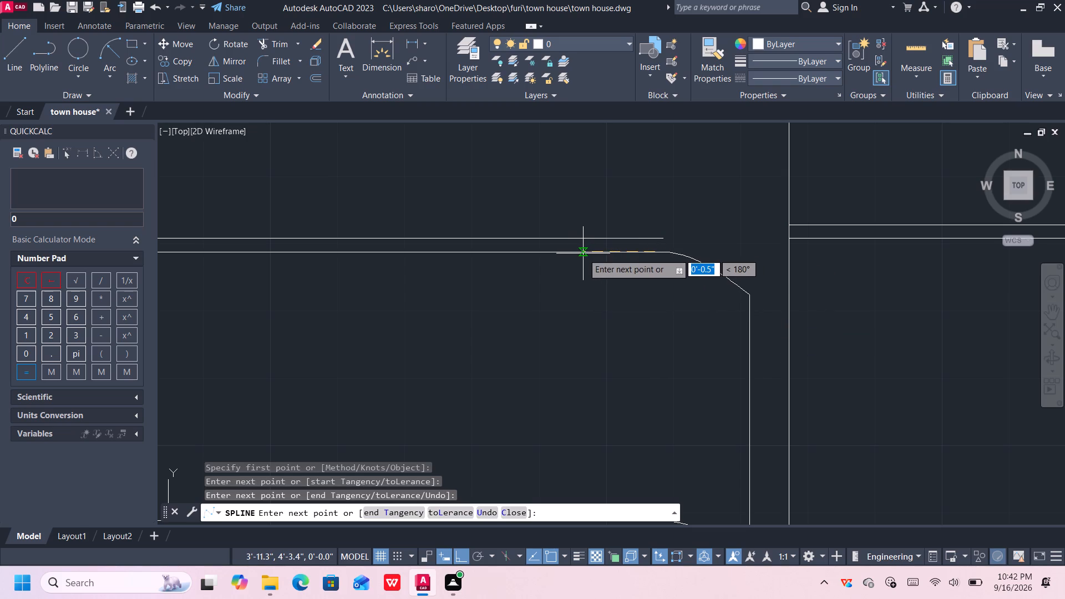
{"action": "key", "text": "Return"}
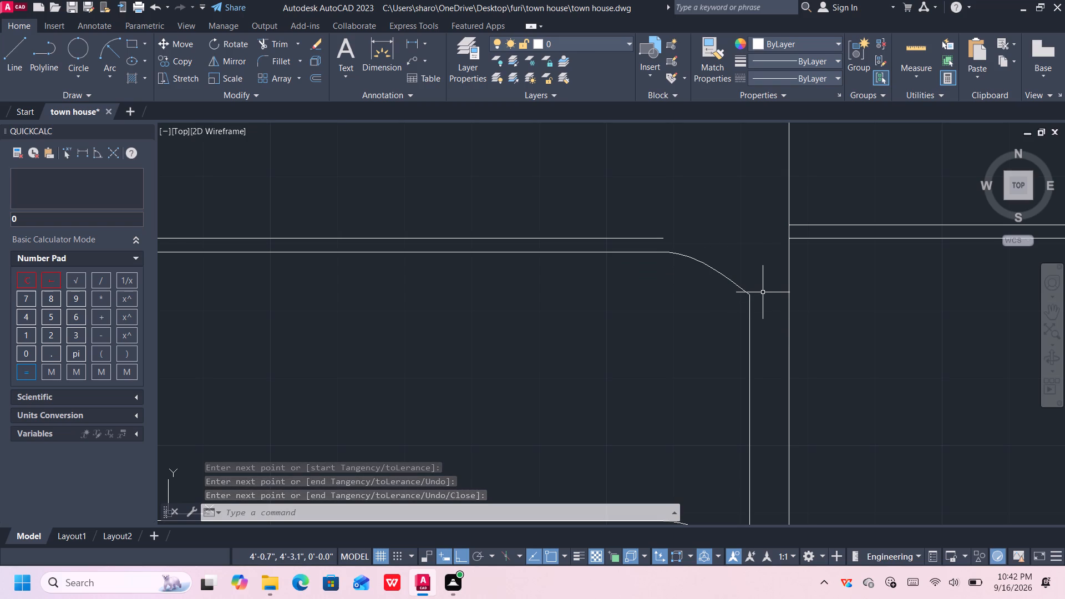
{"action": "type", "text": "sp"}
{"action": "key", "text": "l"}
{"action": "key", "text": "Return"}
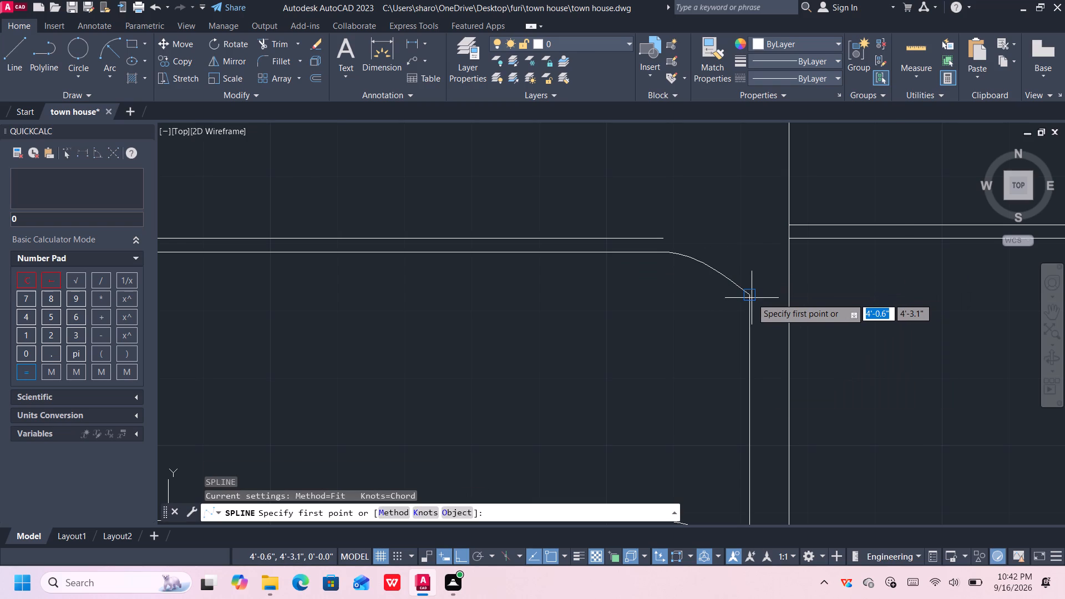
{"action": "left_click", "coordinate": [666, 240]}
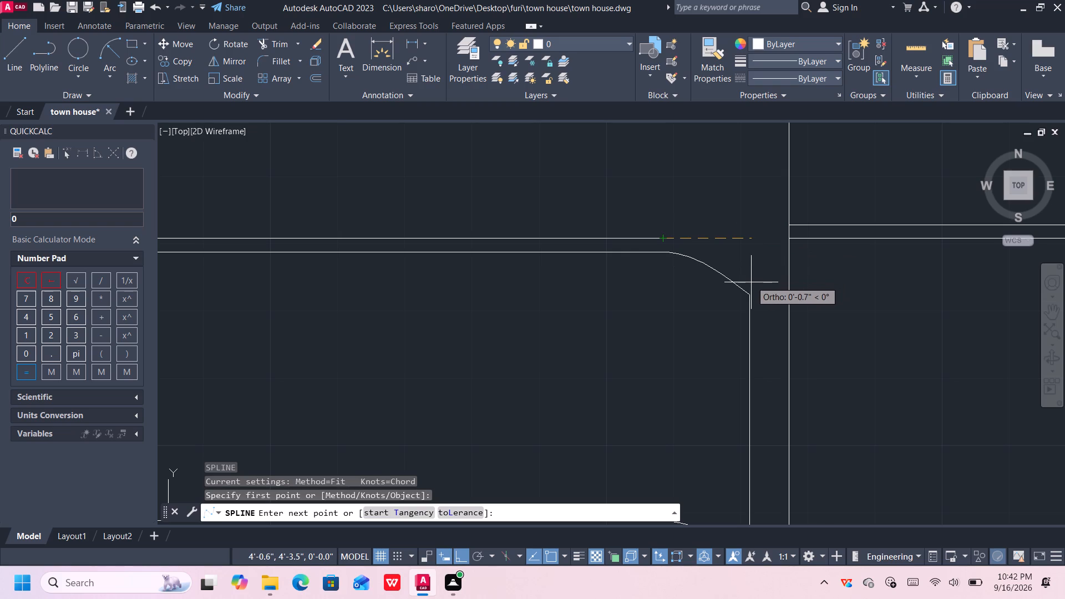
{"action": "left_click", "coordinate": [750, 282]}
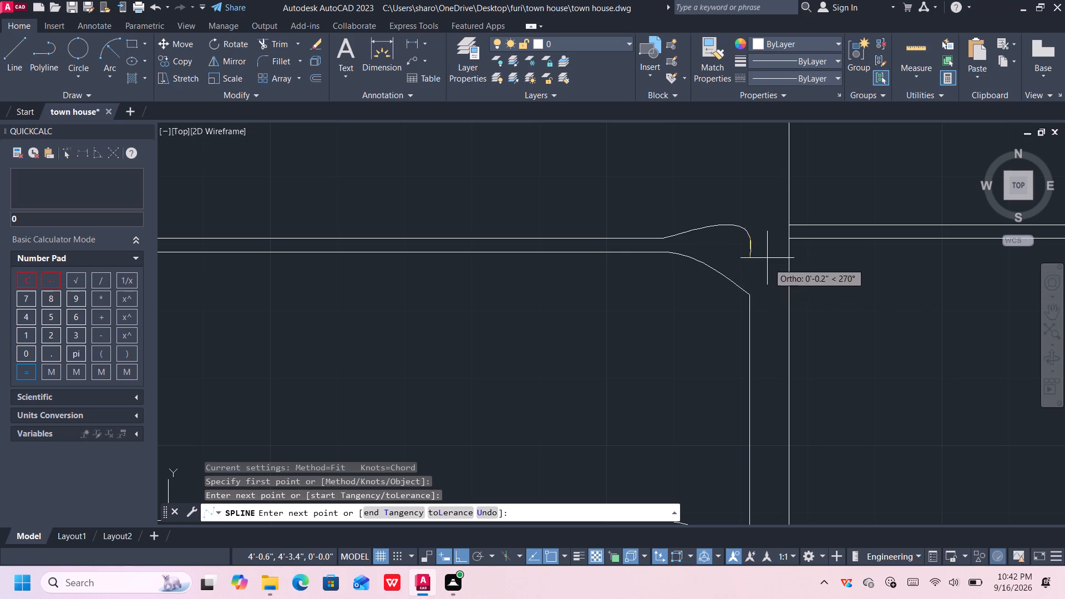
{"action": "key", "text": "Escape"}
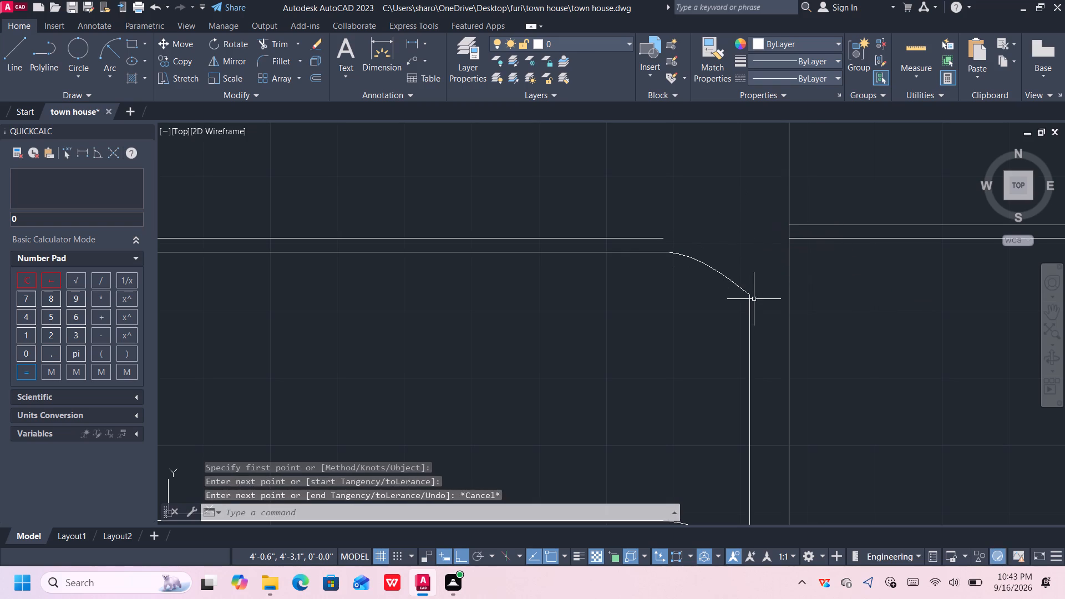
Stretch the upper end of the short vertical line up by about 0.2", making it about 2.1" long.
{"action": "left_click", "coordinate": [750, 306]}
{"action": "left_click", "coordinate": [750, 293]}
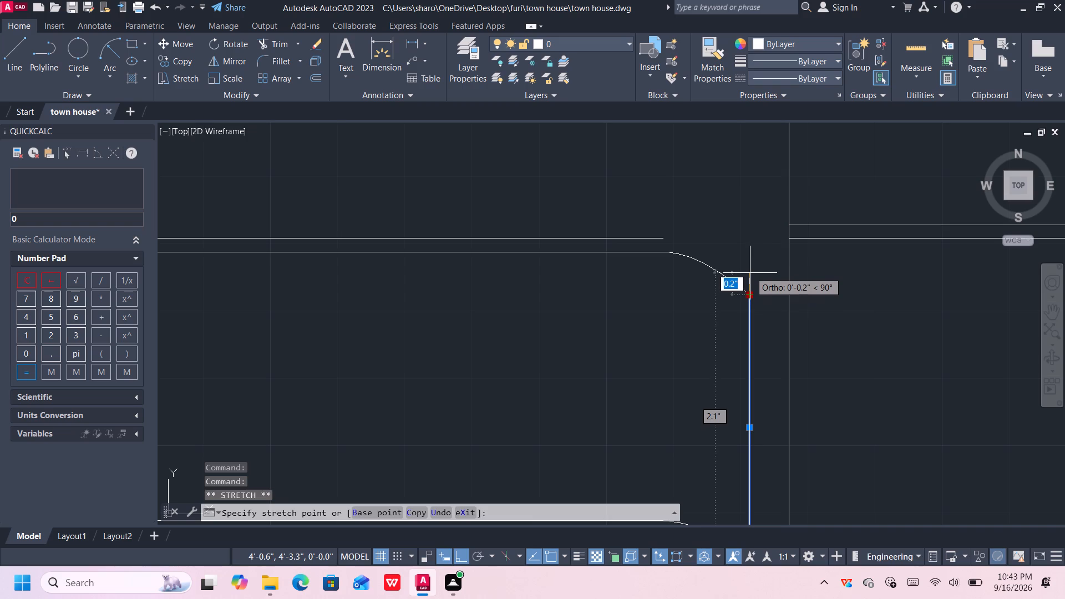
{"action": "left_click", "coordinate": [750, 275]}
{"action": "key", "text": "Escape"}
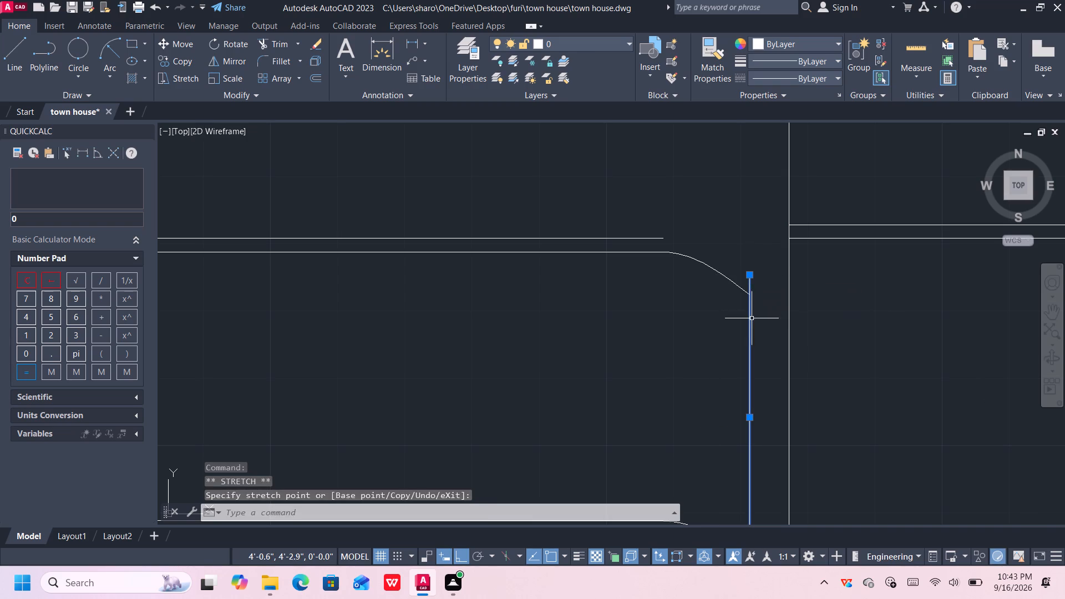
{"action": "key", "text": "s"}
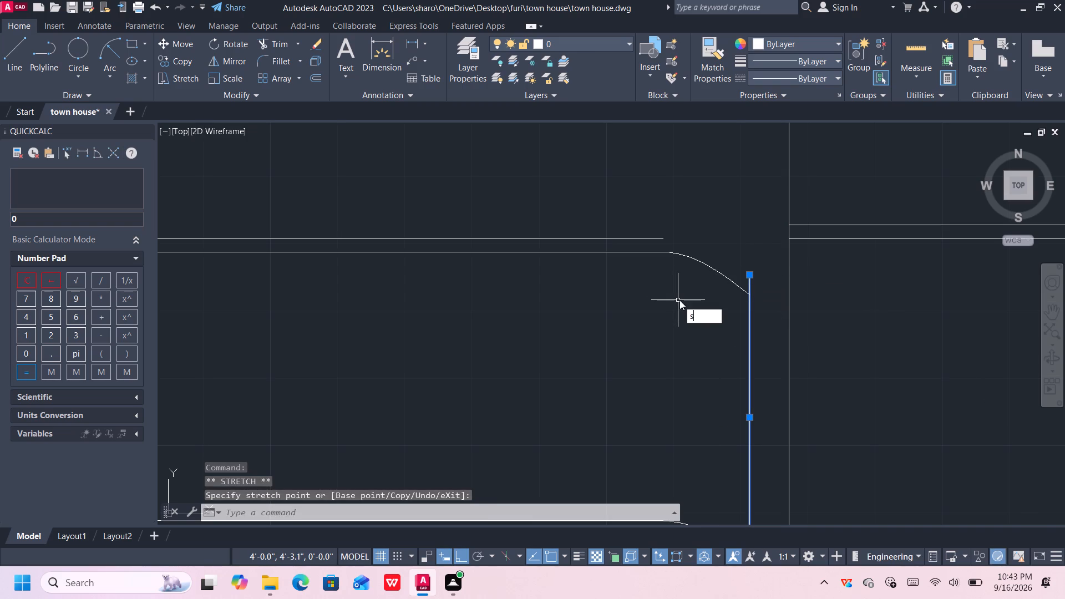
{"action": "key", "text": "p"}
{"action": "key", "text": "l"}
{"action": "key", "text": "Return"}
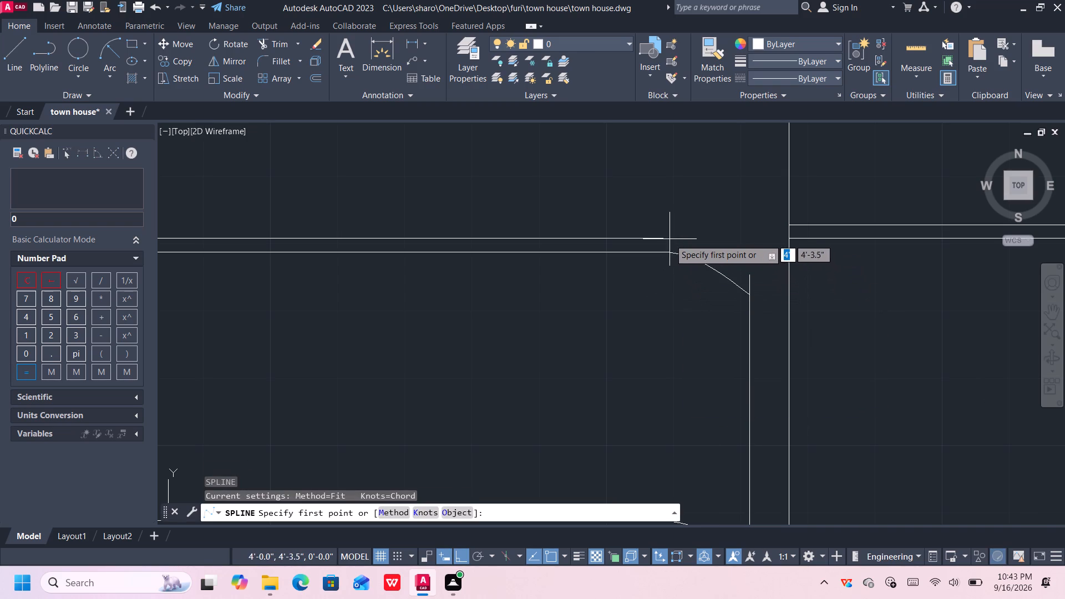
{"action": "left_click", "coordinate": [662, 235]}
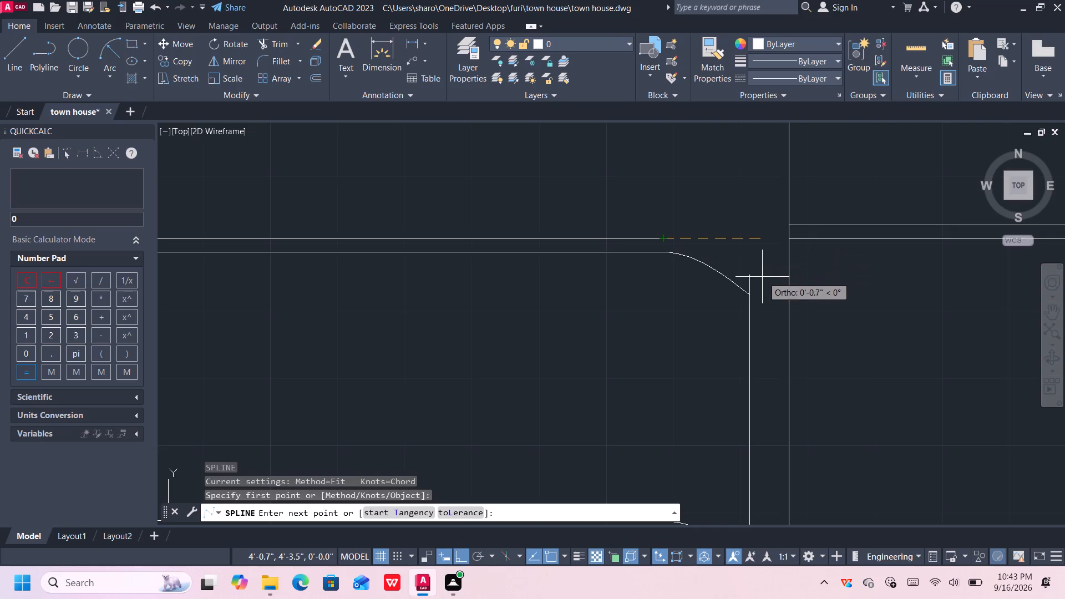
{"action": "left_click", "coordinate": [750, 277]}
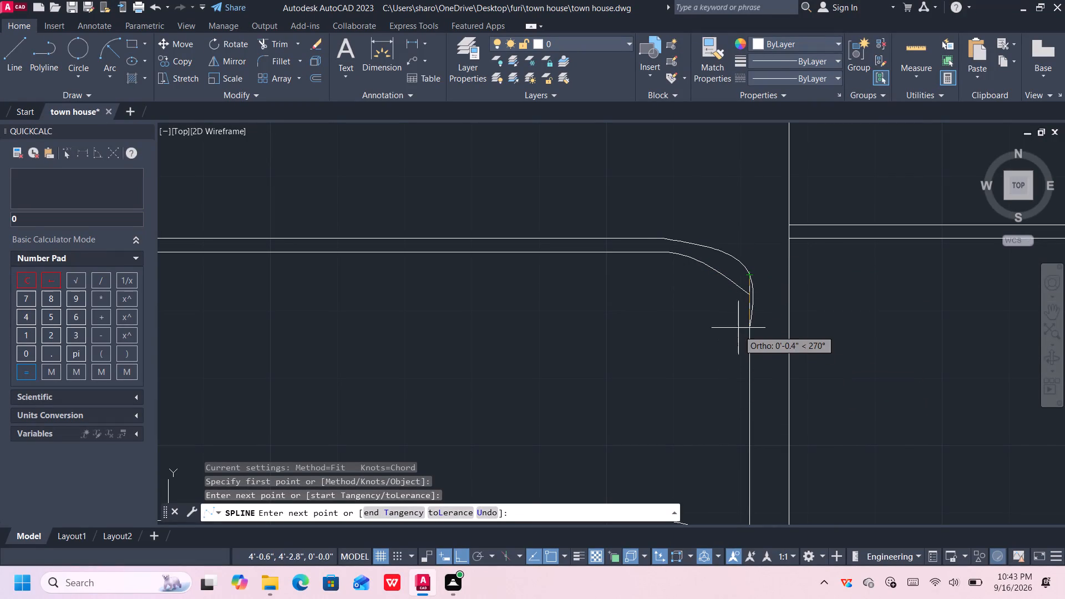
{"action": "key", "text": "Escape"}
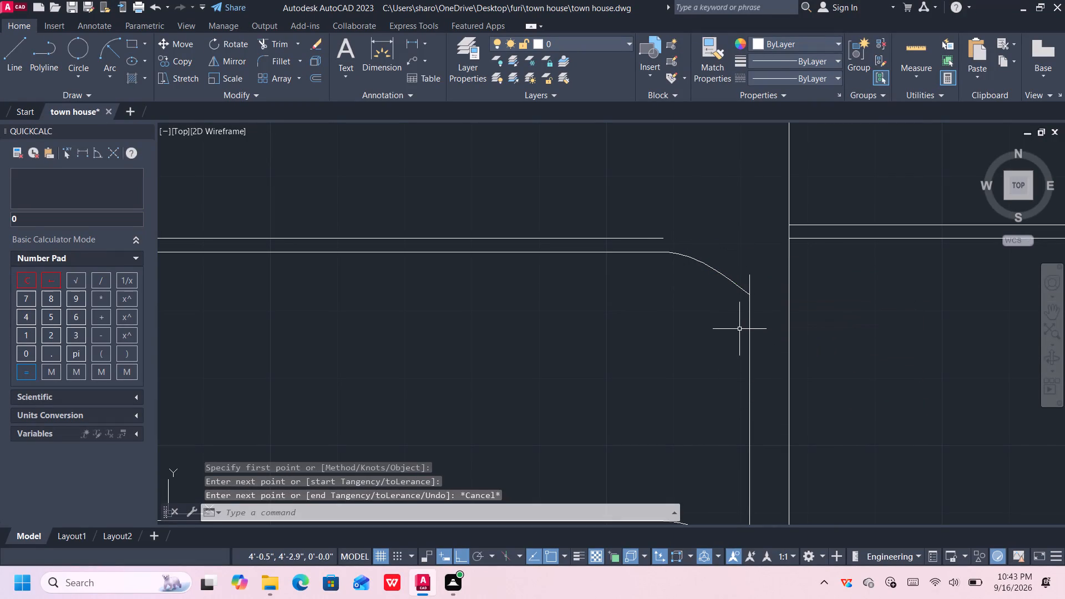
Draw a second spline from the vertical line's new upper end to the upper thin line's end, continuing a short way along that line.
{"action": "key", "text": "s"}
{"action": "key", "text": "p"}
{"action": "key", "text": "l"}
{"action": "key", "text": "Return"}
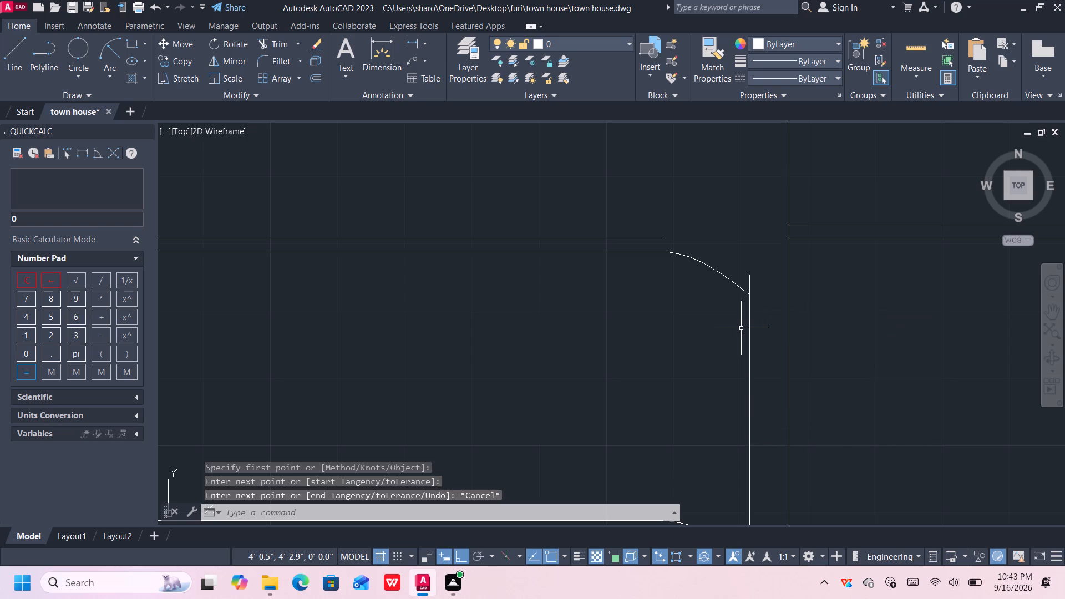
{"action": "left_click", "coordinate": [748, 277]}
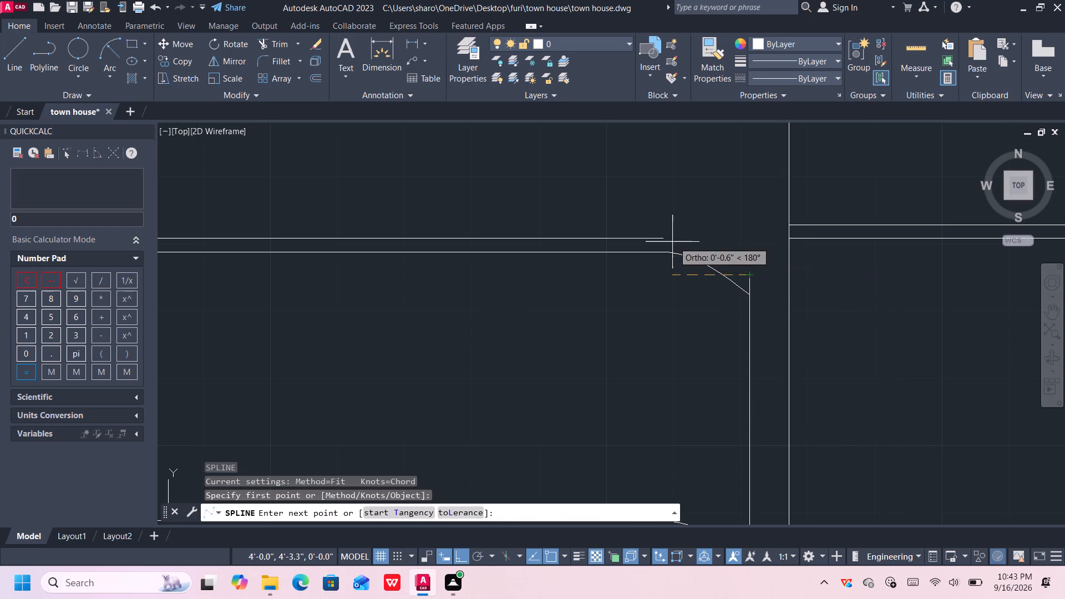
{"action": "left_click", "coordinate": [659, 237]}
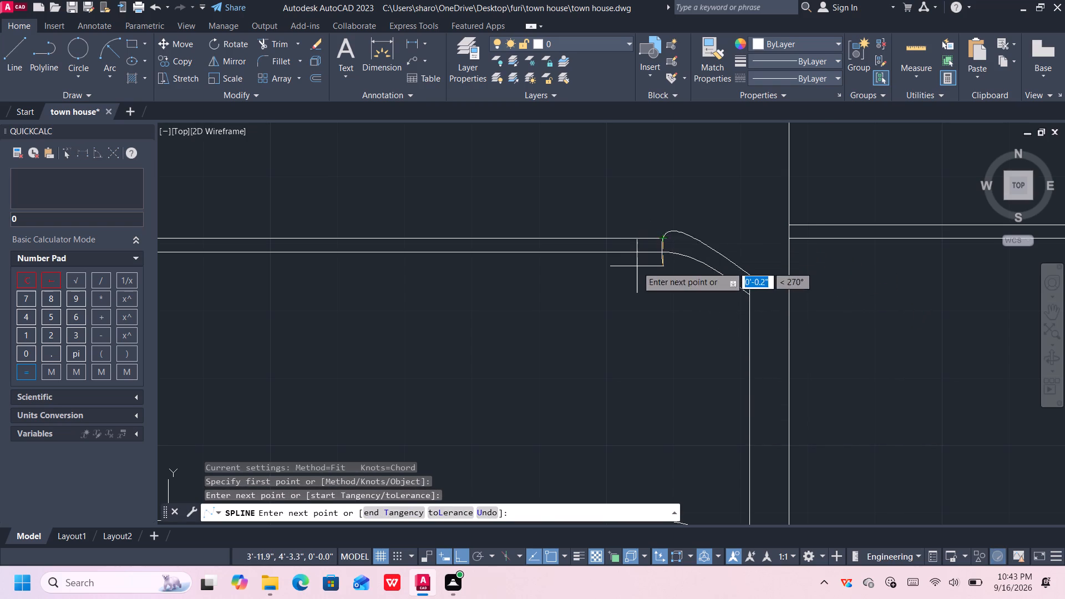
{"action": "left_click", "coordinate": [628, 240]}
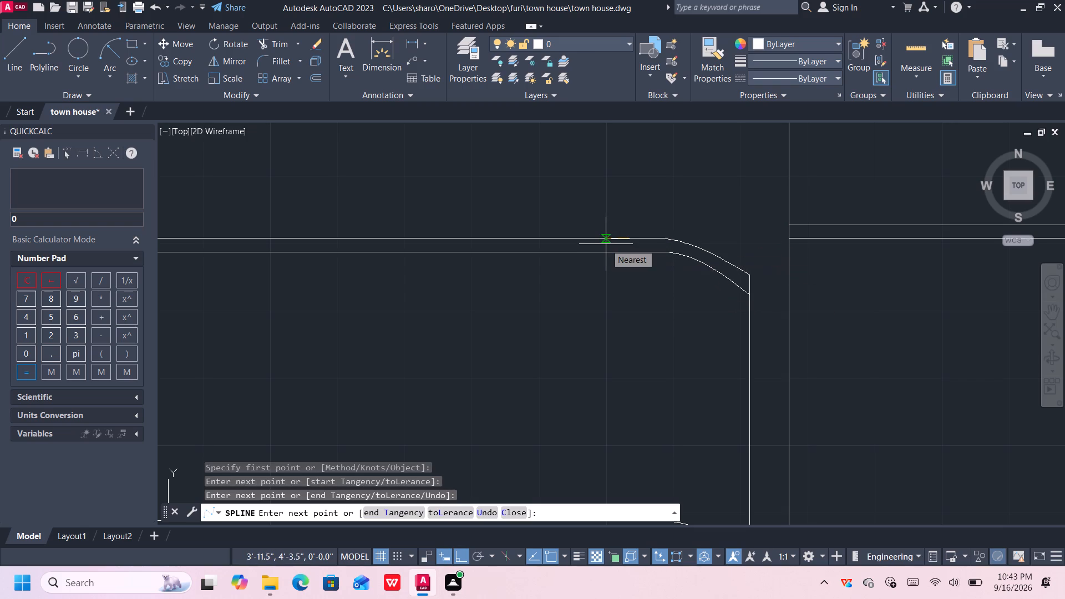
{"action": "key", "text": "Return"}
Stretch the upper spline's lower end point slightly down along the short vertical line.
{"action": "scroll", "coordinate": [716, 323], "scroll_direction": "down", "scroll_amount": 1}
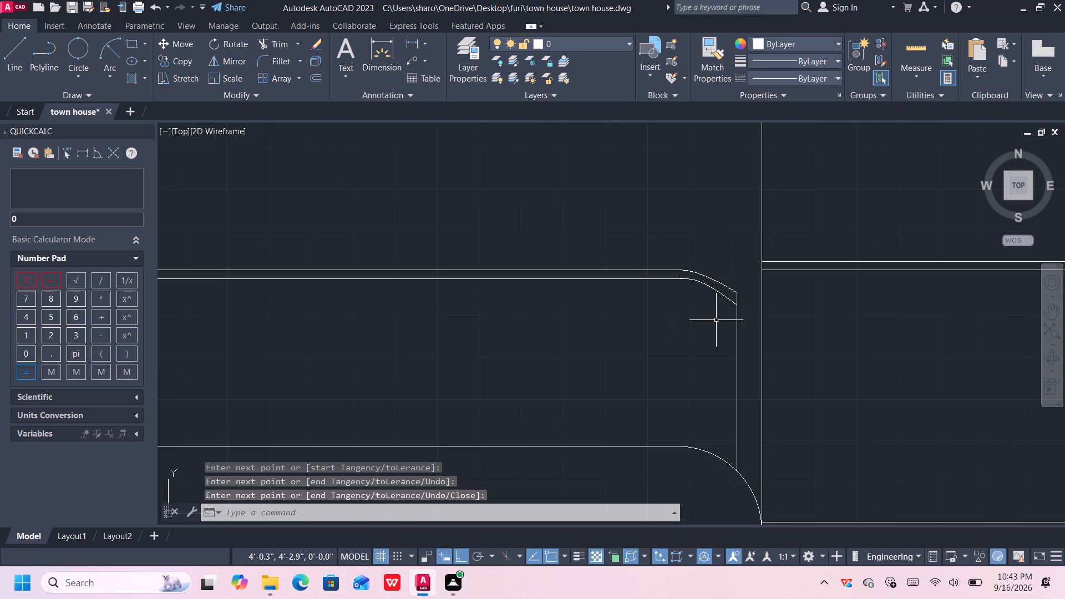
{"action": "scroll", "coordinate": [717, 314], "scroll_direction": "down", "scroll_amount": 4}
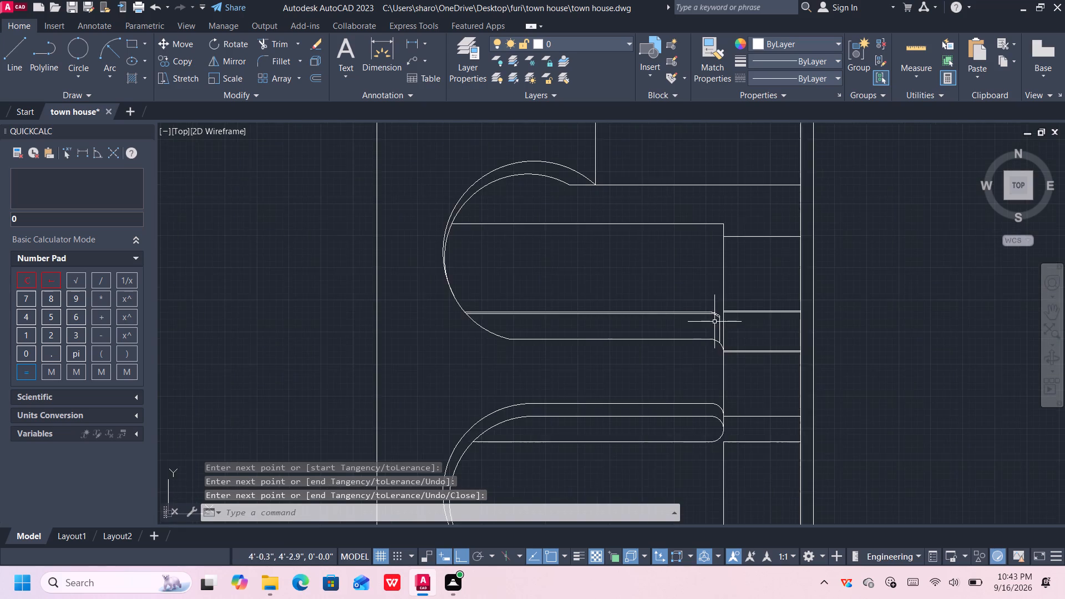
{"action": "scroll", "coordinate": [703, 329], "scroll_direction": "up", "scroll_amount": 1}
{"action": "middle_click_drag", "start_coordinate": [706, 324], "coordinate": [706, 348]}
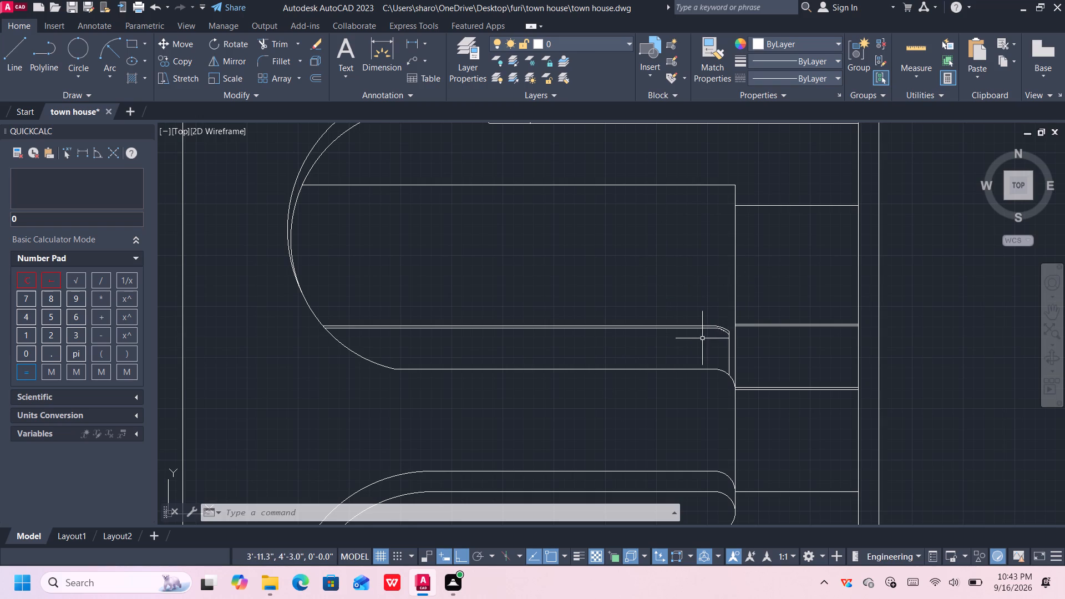
{"action": "scroll", "coordinate": [703, 341], "scroll_direction": "down", "scroll_amount": 1}
{"action": "scroll", "coordinate": [714, 336], "scroll_direction": "up", "scroll_amount": 5}
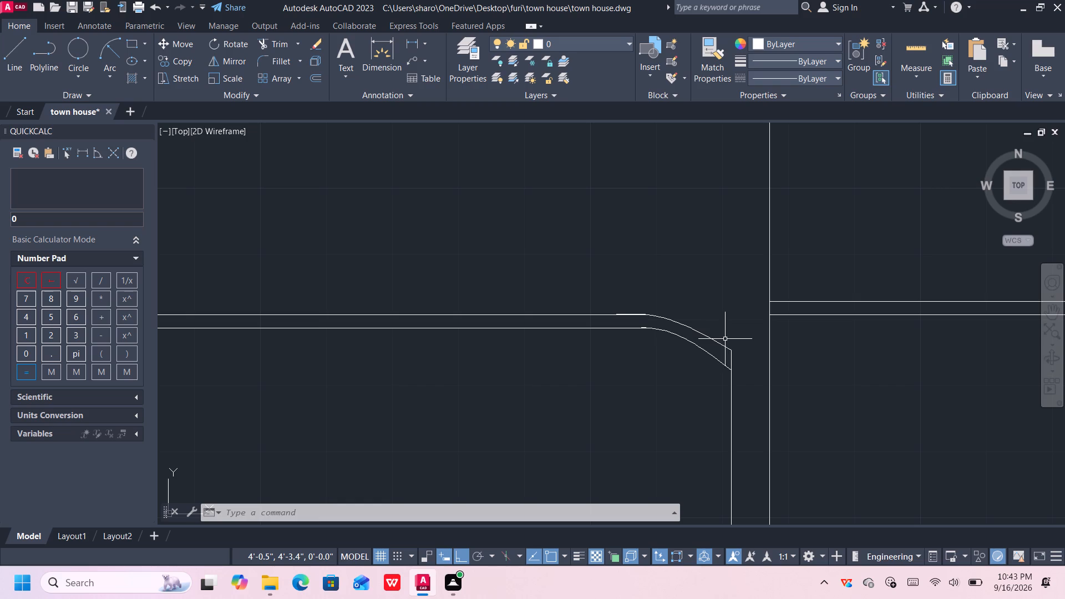
{"action": "left_click", "coordinate": [729, 348]}
{"action": "scroll", "coordinate": [732, 352], "scroll_direction": "up", "scroll_amount": 4}
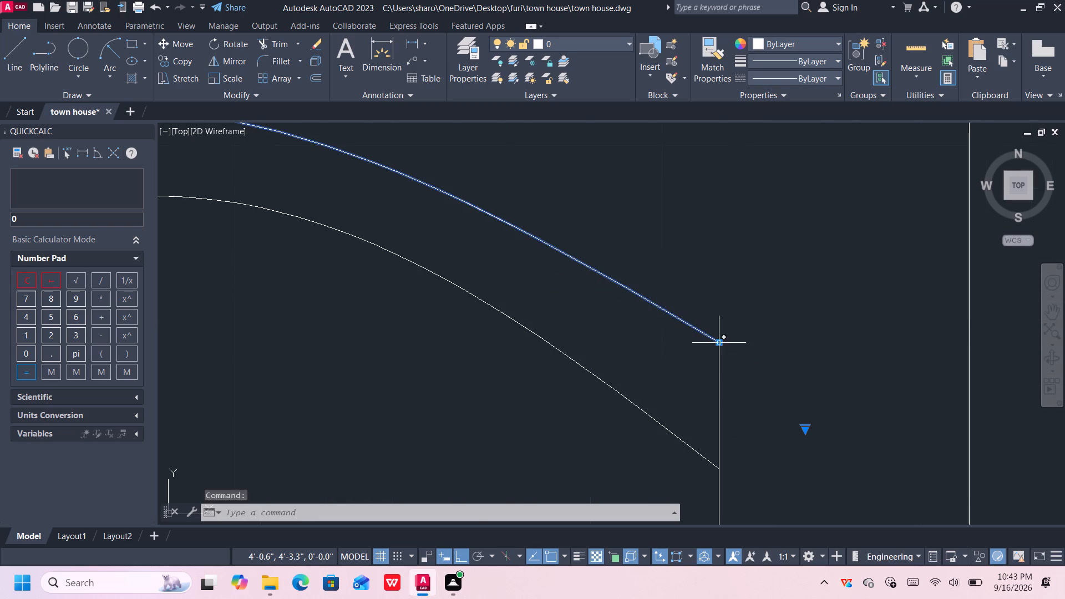
{"action": "left_click", "coordinate": [717, 344]}
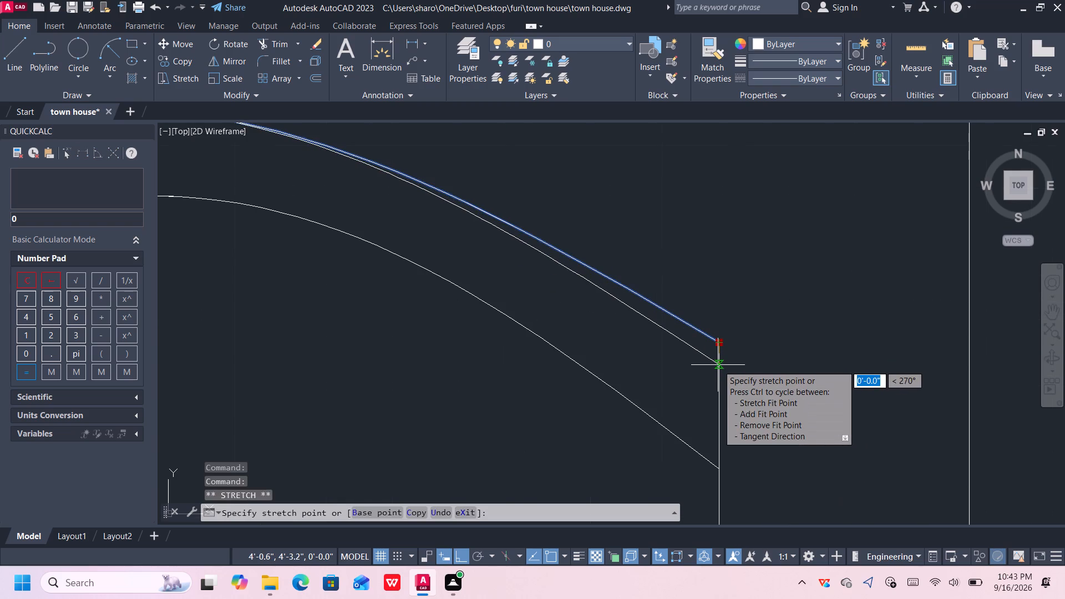
{"action": "left_click", "coordinate": [718, 367]}
{"action": "scroll", "coordinate": [714, 354], "scroll_direction": "down", "scroll_amount": 3}
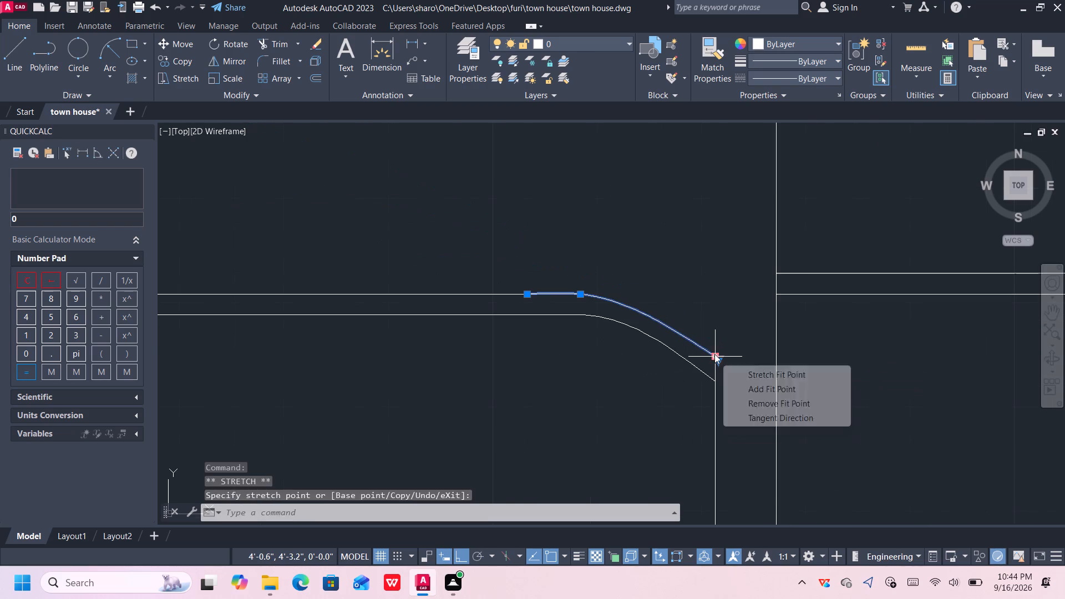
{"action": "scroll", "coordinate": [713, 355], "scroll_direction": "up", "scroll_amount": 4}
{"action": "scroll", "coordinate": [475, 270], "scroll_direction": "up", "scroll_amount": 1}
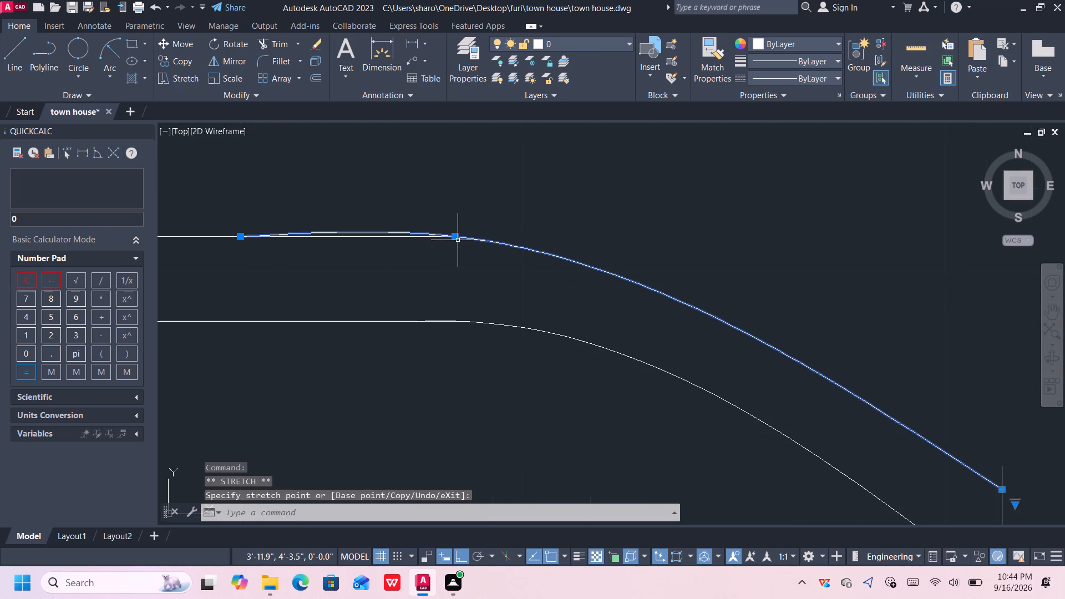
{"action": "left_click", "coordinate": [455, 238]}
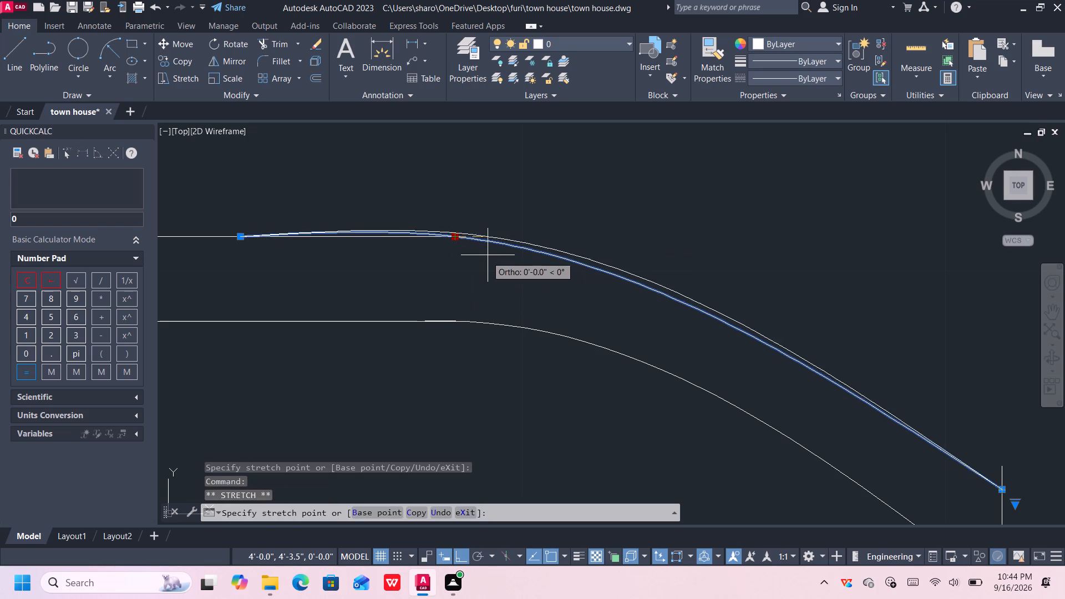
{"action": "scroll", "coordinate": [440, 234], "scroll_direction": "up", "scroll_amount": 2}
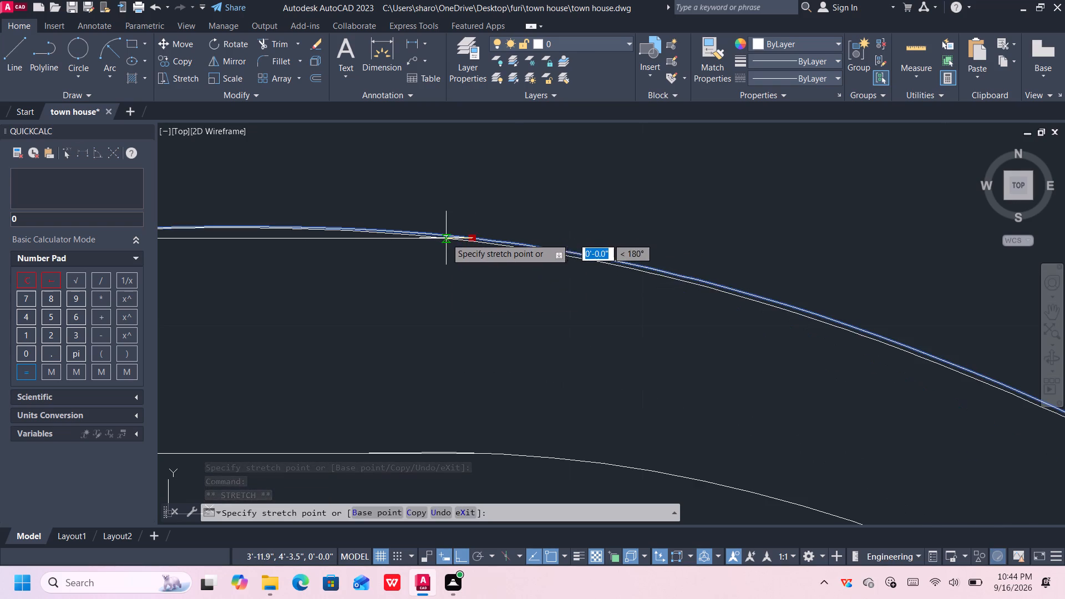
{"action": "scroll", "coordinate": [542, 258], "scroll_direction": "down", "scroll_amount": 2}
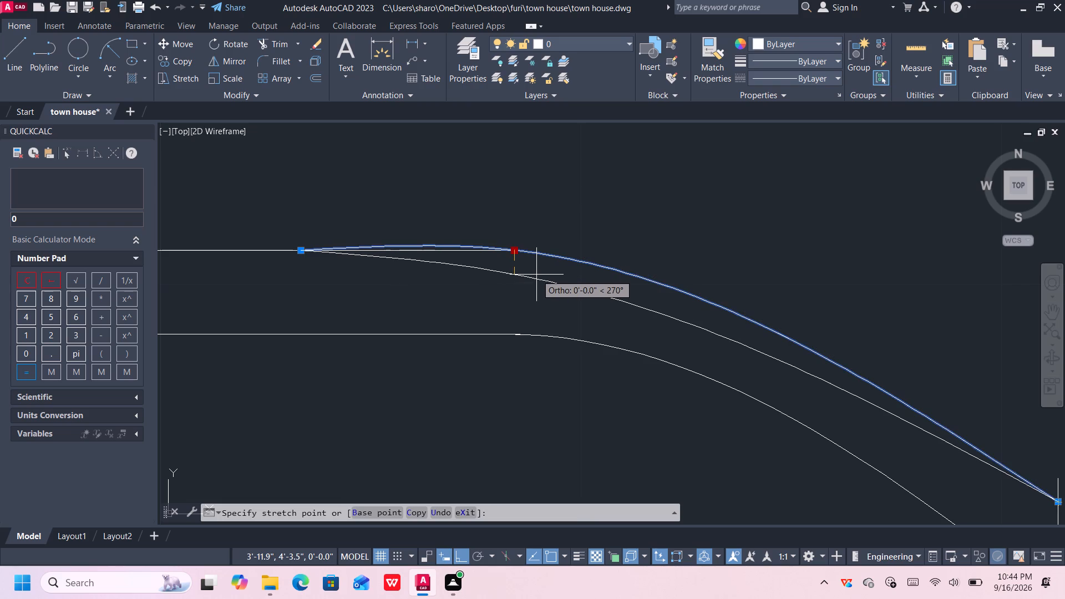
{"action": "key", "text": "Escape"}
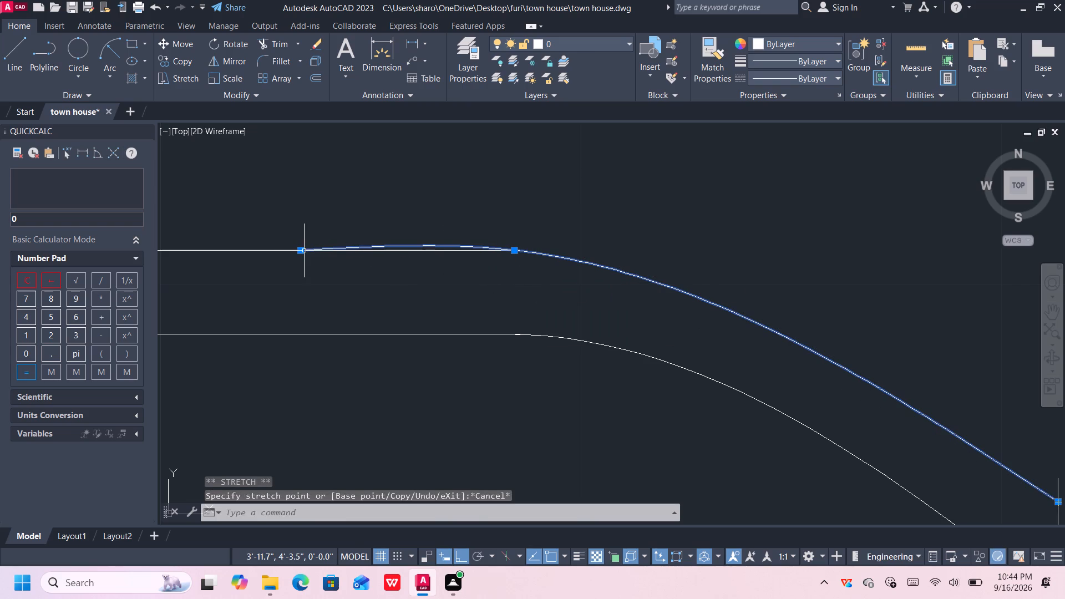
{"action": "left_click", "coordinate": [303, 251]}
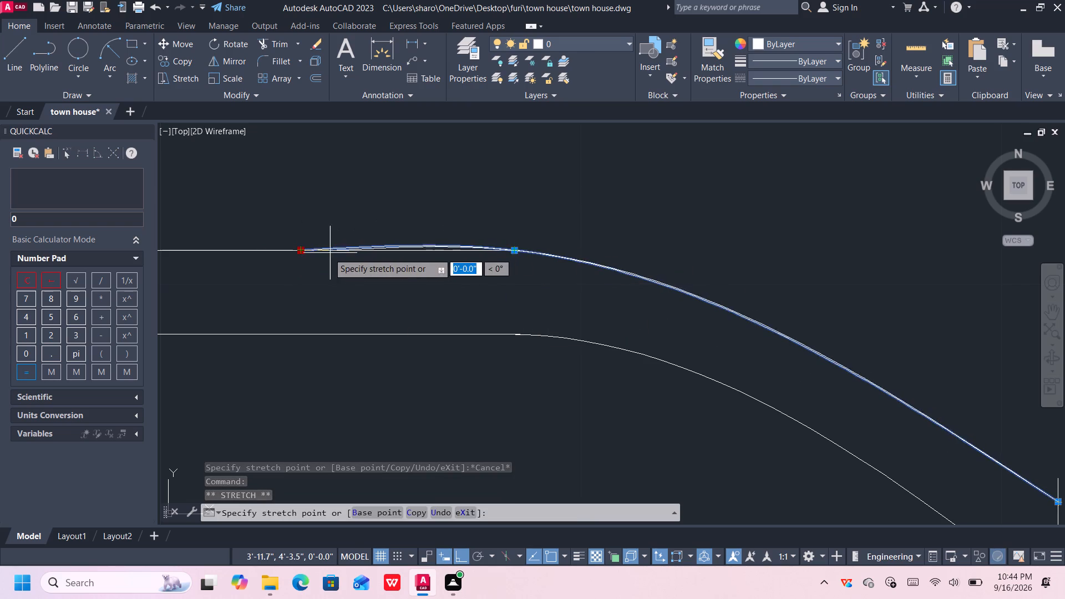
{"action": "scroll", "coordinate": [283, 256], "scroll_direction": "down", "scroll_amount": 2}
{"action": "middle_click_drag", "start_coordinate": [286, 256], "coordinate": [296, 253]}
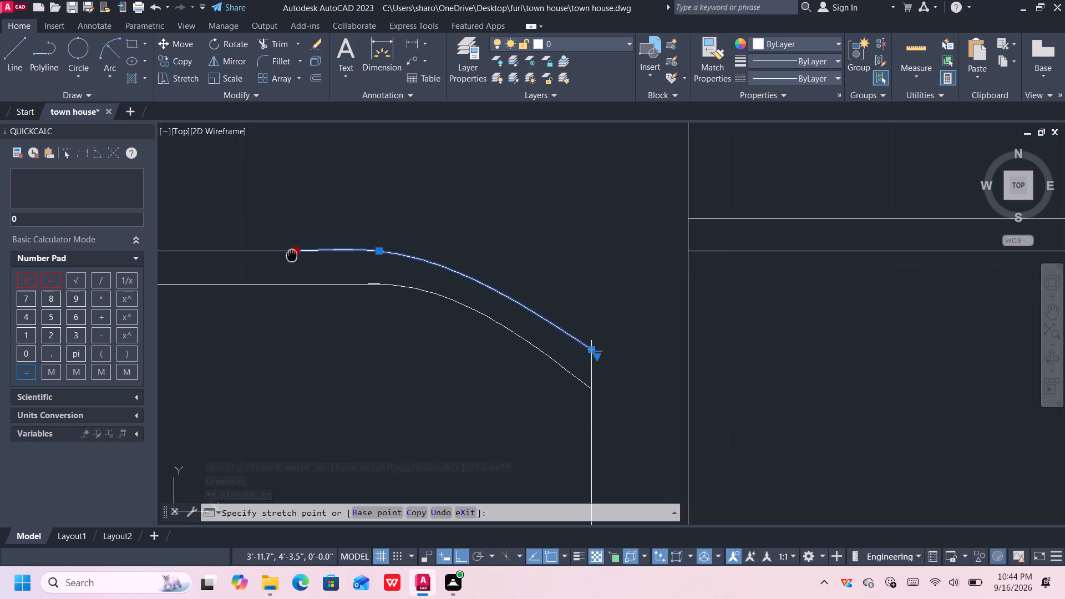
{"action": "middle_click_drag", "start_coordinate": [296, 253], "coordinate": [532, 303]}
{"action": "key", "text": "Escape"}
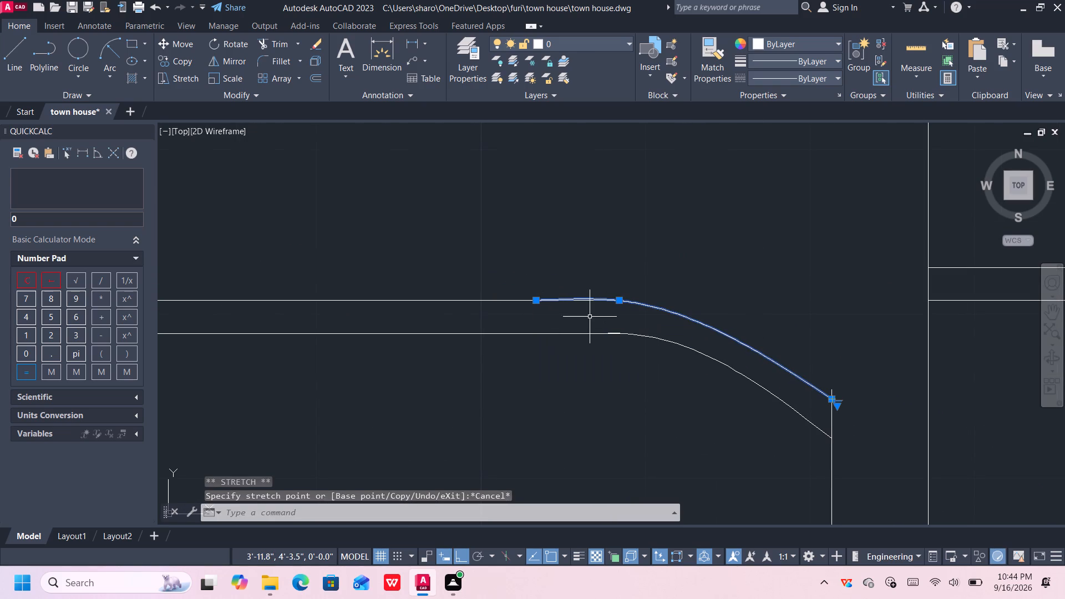
Trim off the upper spline's overlapping tail along the upper thin line, leaving only the curve beyond the line's end.
{"action": "scroll", "coordinate": [591, 306], "scroll_direction": "up", "scroll_amount": 1}
{"action": "key", "text": "Escape"}
{"action": "scroll", "coordinate": [600, 293], "scroll_direction": "up", "scroll_amount": 2}
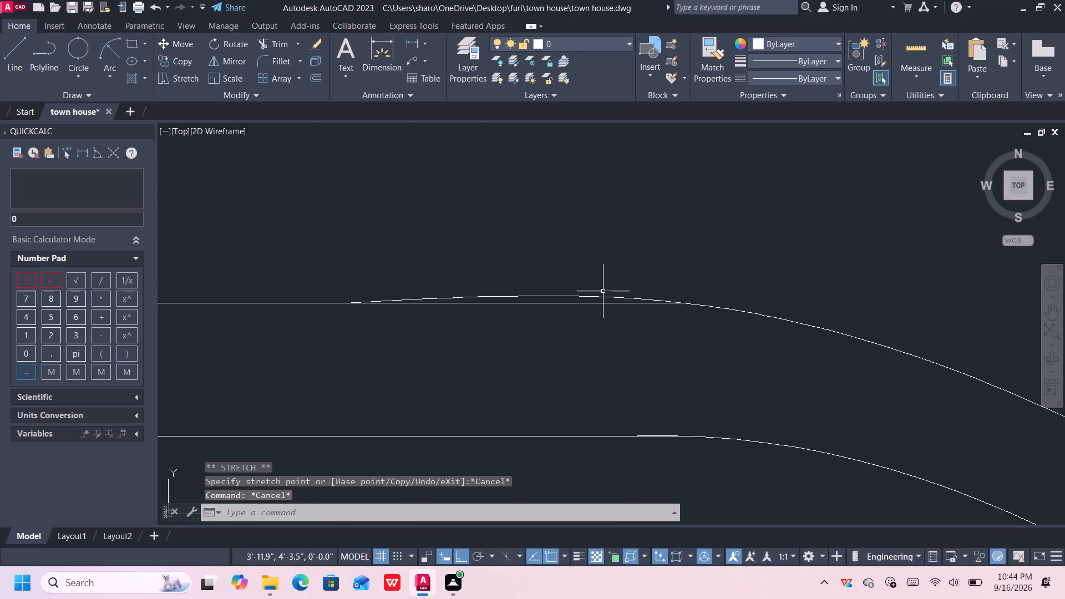
{"action": "type", "text": "tr"}
{"action": "key", "text": "Return"}
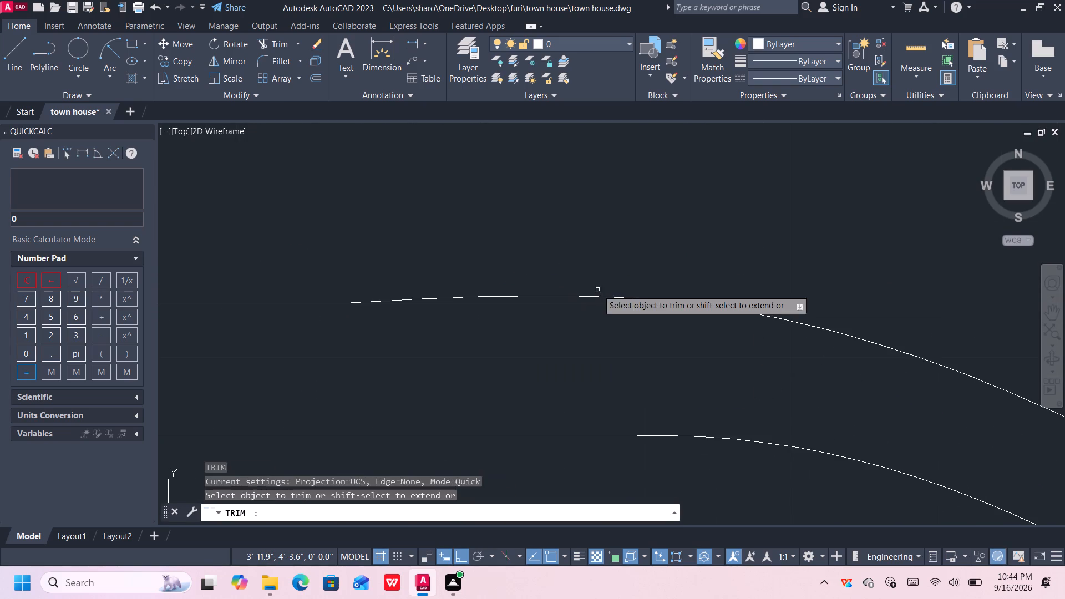
{"action": "left_click", "coordinate": [577, 297]}
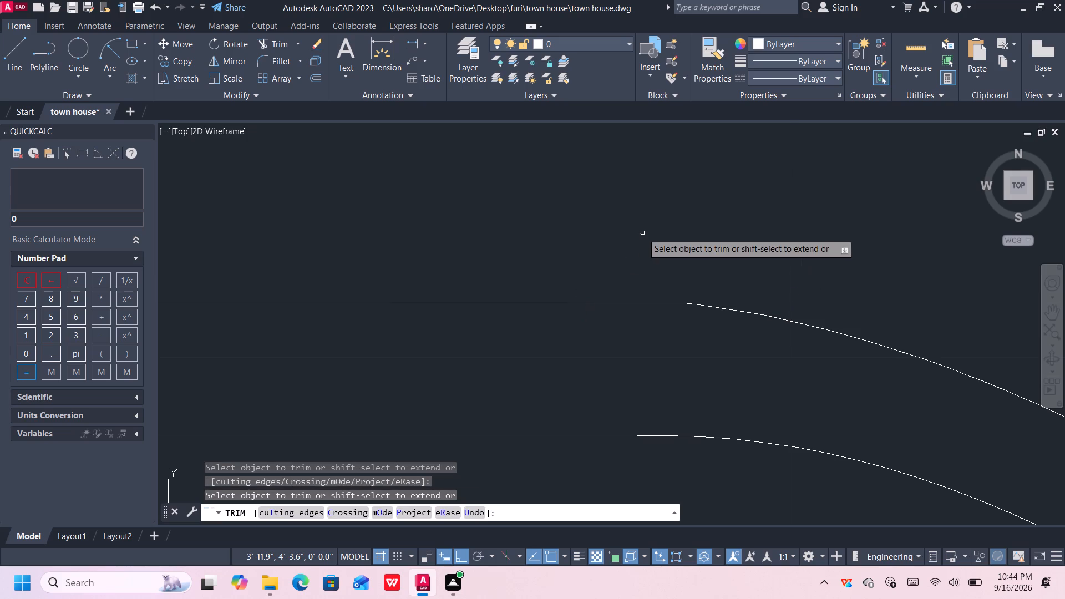
{"action": "key", "text": "Escape"}
Trim the stub of the short vertical line that sticks up above the upper spline.
{"action": "scroll", "coordinate": [648, 261], "scroll_direction": "down", "scroll_amount": 4}
{"action": "scroll", "coordinate": [678, 318], "scroll_direction": "down", "scroll_amount": 1}
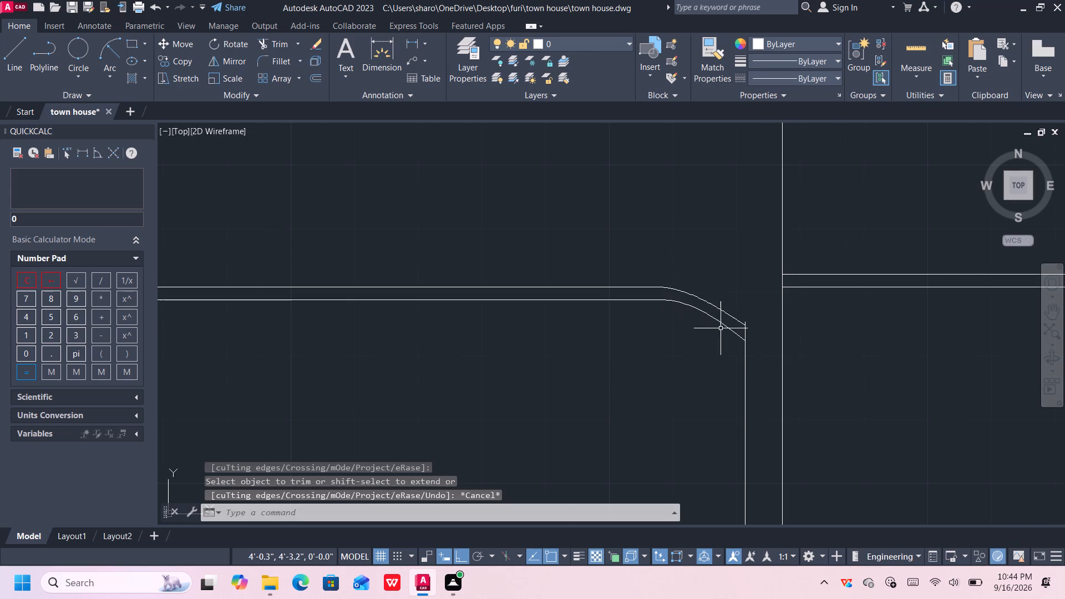
{"action": "middle_click_drag", "start_coordinate": [753, 343], "coordinate": [721, 298]}
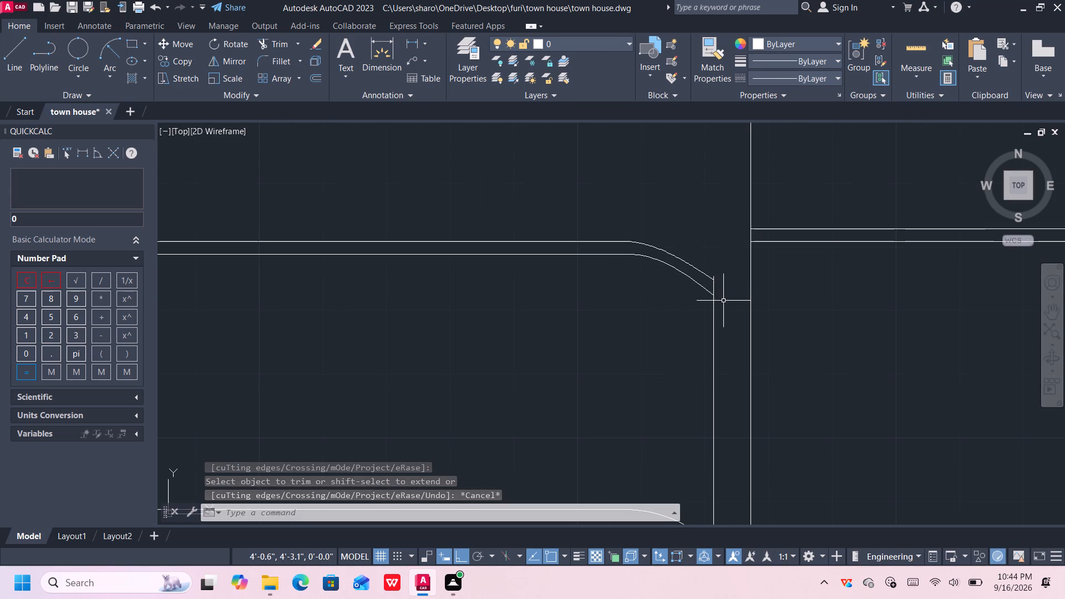
{"action": "type", "text": "tr"}
{"action": "key", "text": "Return"}
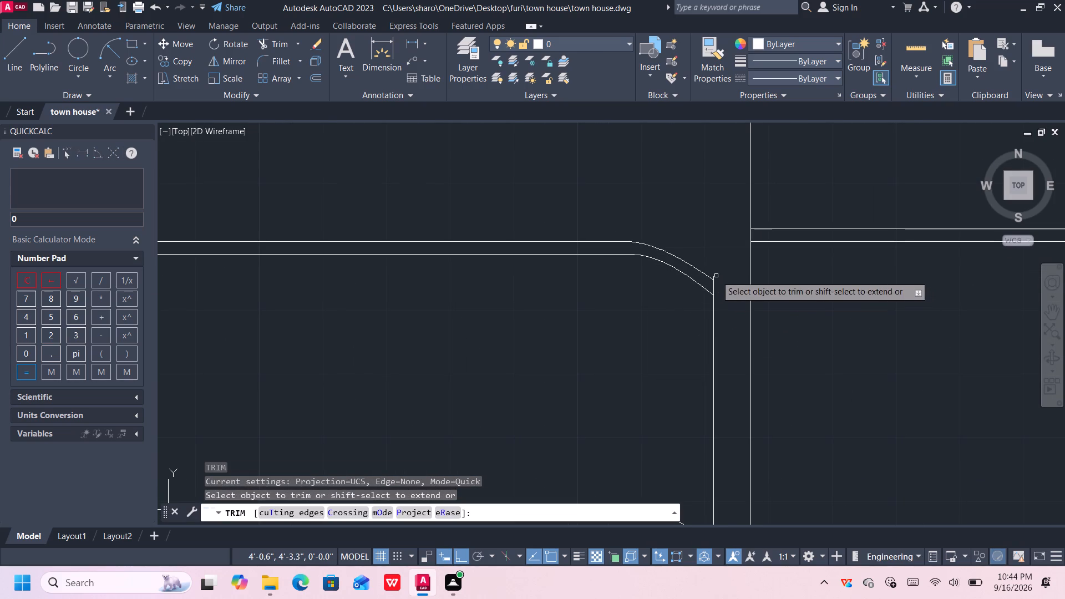
{"action": "left_click", "coordinate": [714, 276]}
{"action": "key", "text": "Escape"}
Examine the rebuilt rounded corner and the surrounding shapes of the furniture elevation.
{"action": "scroll", "coordinate": [721, 292], "scroll_direction": "down", "scroll_amount": 4}
{"action": "scroll", "coordinate": [699, 329], "scroll_direction": "up", "scroll_amount": 1}
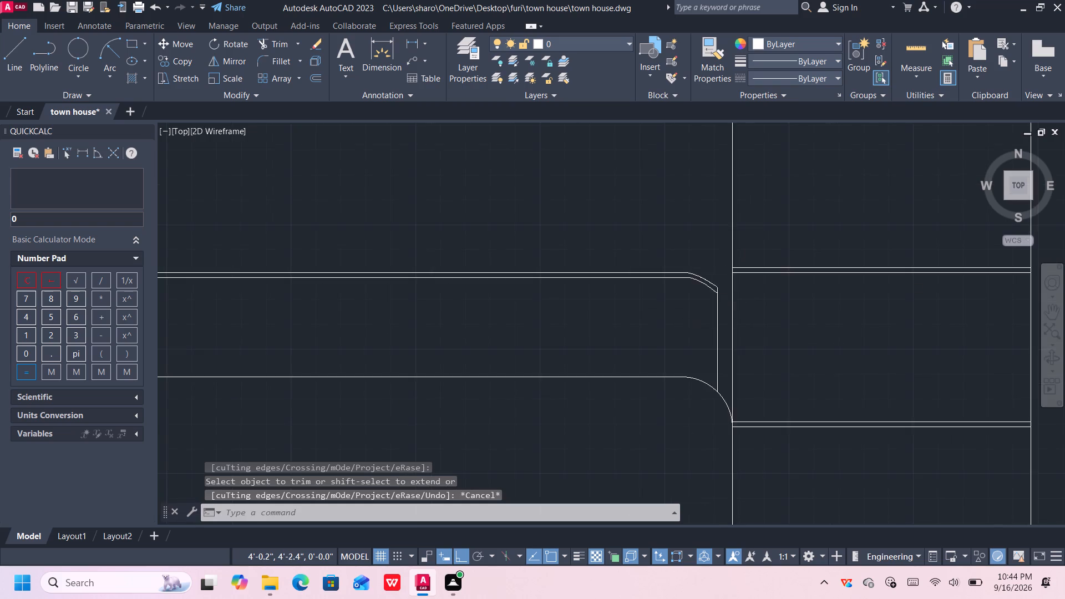
{"action": "scroll", "coordinate": [698, 329], "scroll_direction": "down", "scroll_amount": 2}
{"action": "middle_click_drag", "start_coordinate": [698, 329], "coordinate": [704, 314]}
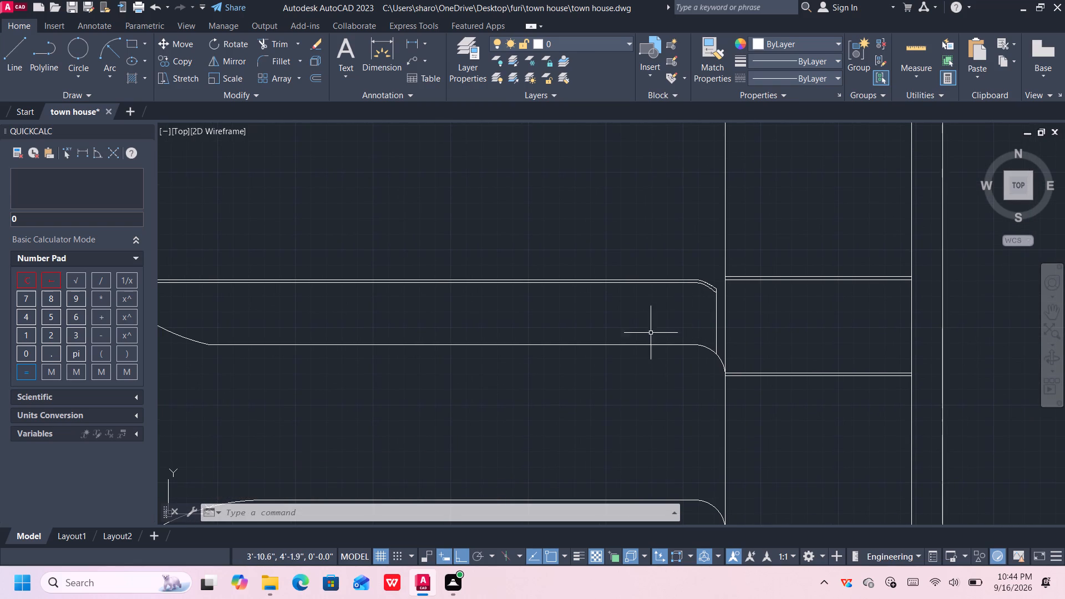
{"action": "scroll", "coordinate": [583, 353], "scroll_direction": "down", "scroll_amount": 3}
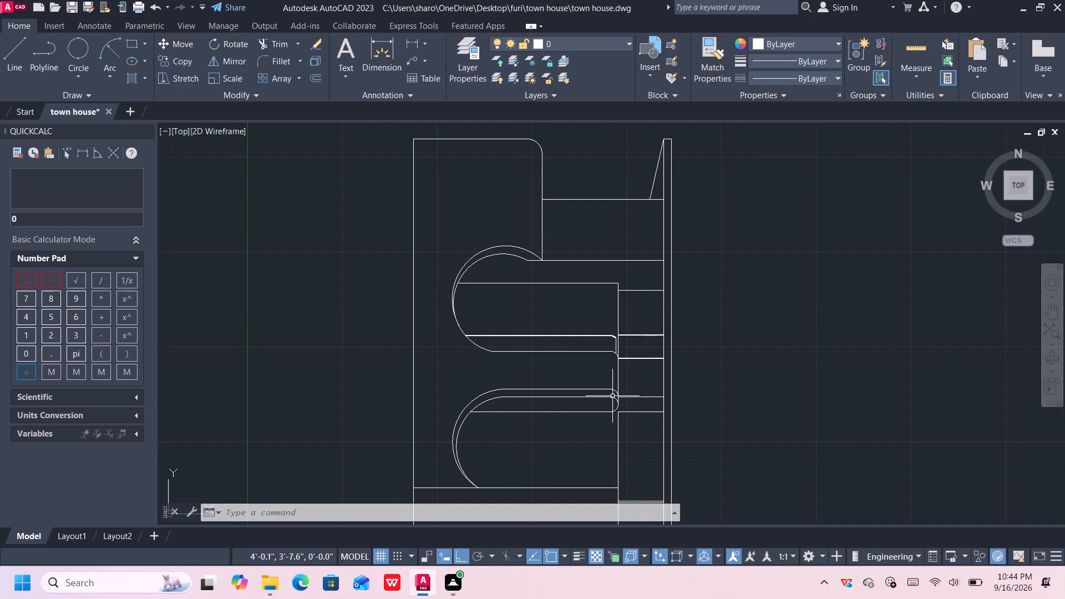
{"action": "scroll", "coordinate": [627, 368], "scroll_direction": "up", "scroll_amount": 1}
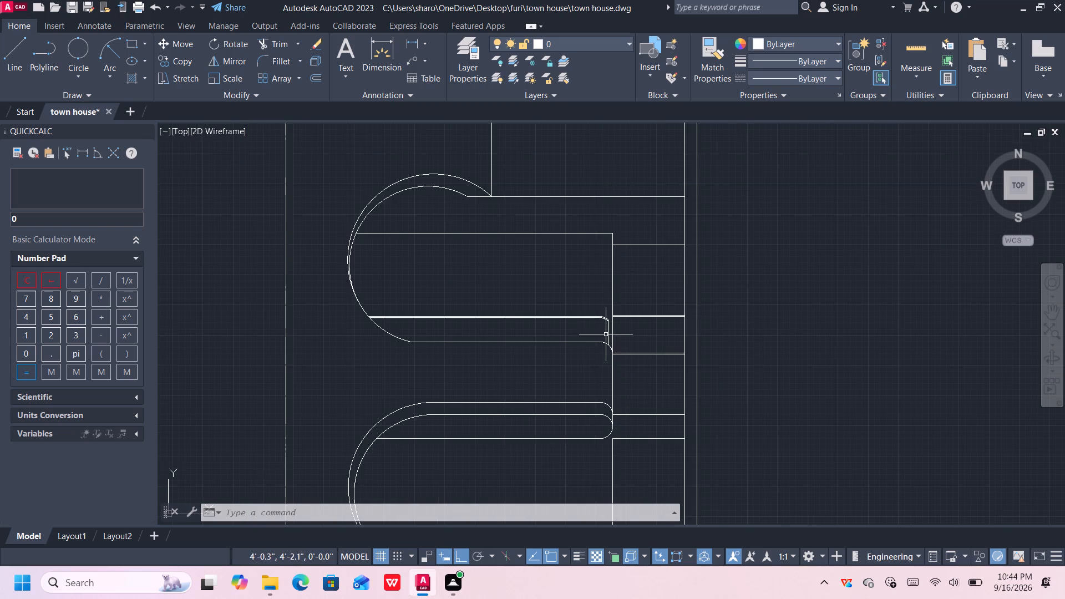
{"action": "scroll", "coordinate": [607, 334], "scroll_direction": "up", "scroll_amount": 1}
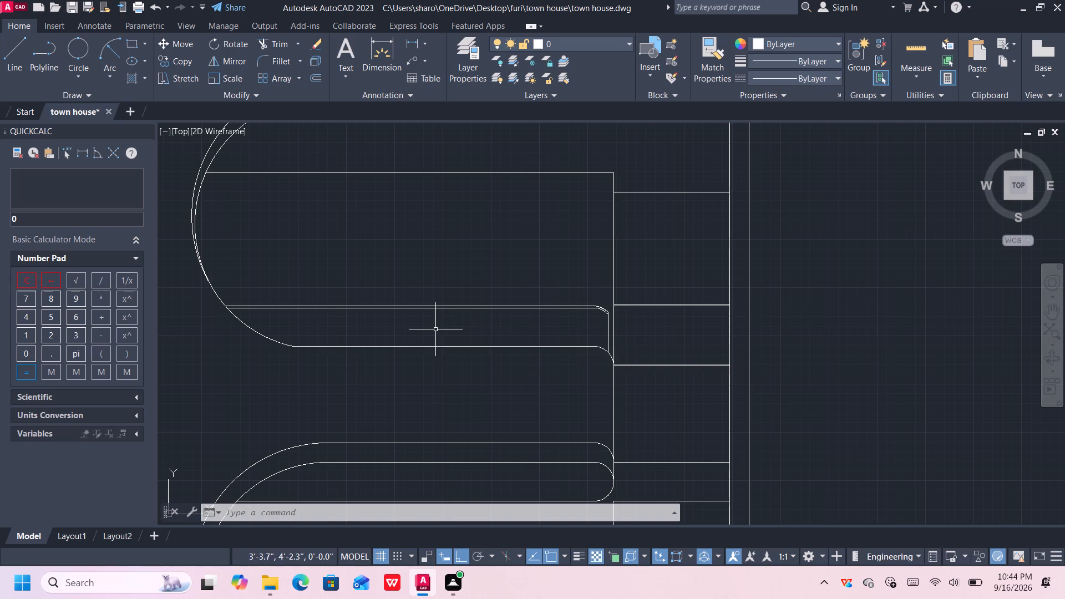
{"action": "scroll", "coordinate": [435, 329], "scroll_direction": "up", "scroll_amount": 1}
{"action": "middle_click_drag", "start_coordinate": [413, 331], "coordinate": [488, 349]}
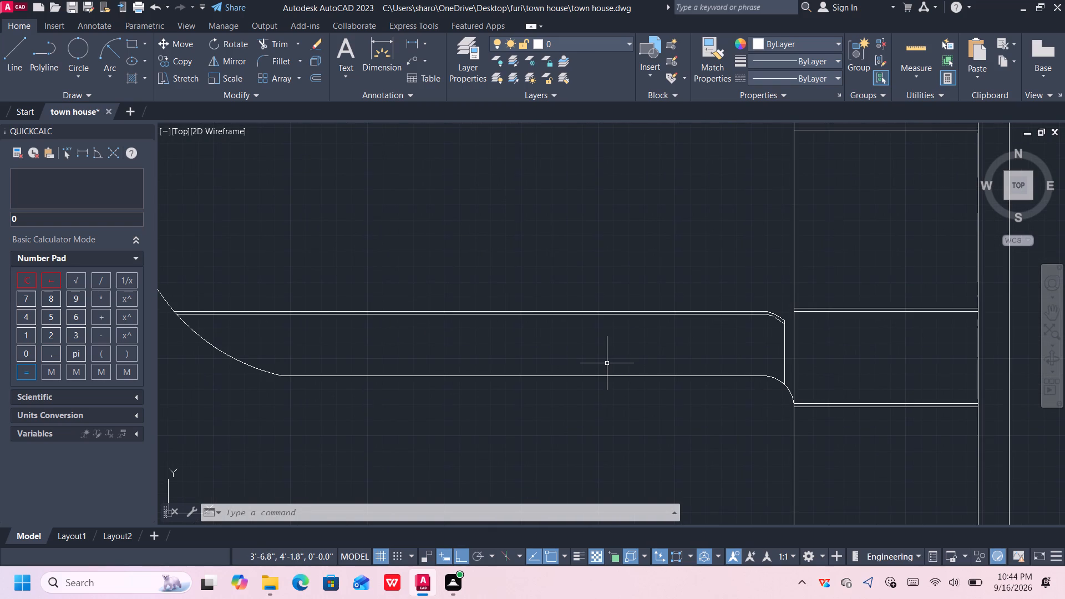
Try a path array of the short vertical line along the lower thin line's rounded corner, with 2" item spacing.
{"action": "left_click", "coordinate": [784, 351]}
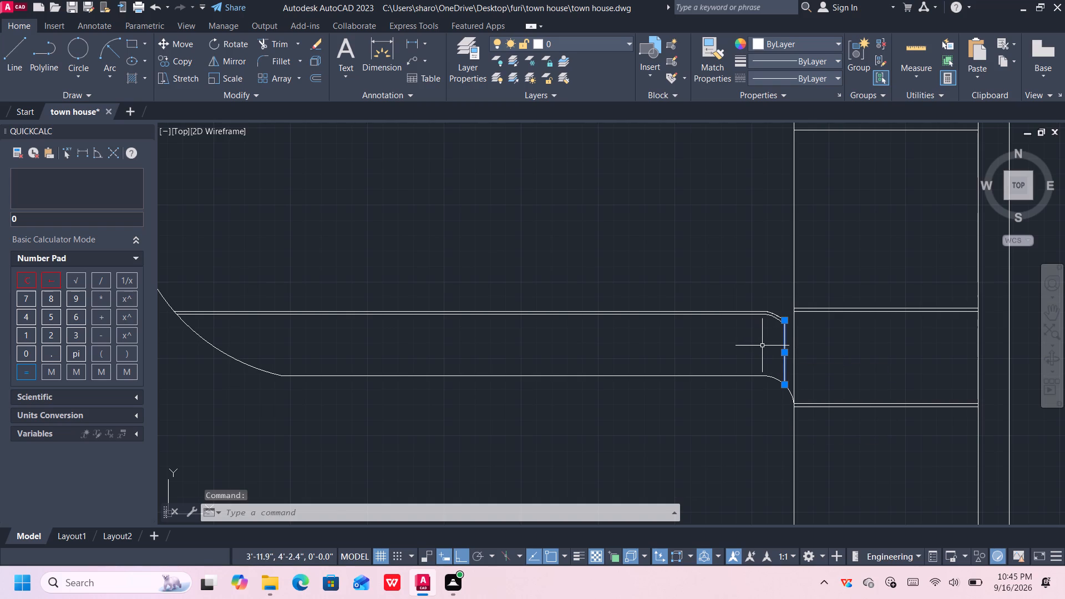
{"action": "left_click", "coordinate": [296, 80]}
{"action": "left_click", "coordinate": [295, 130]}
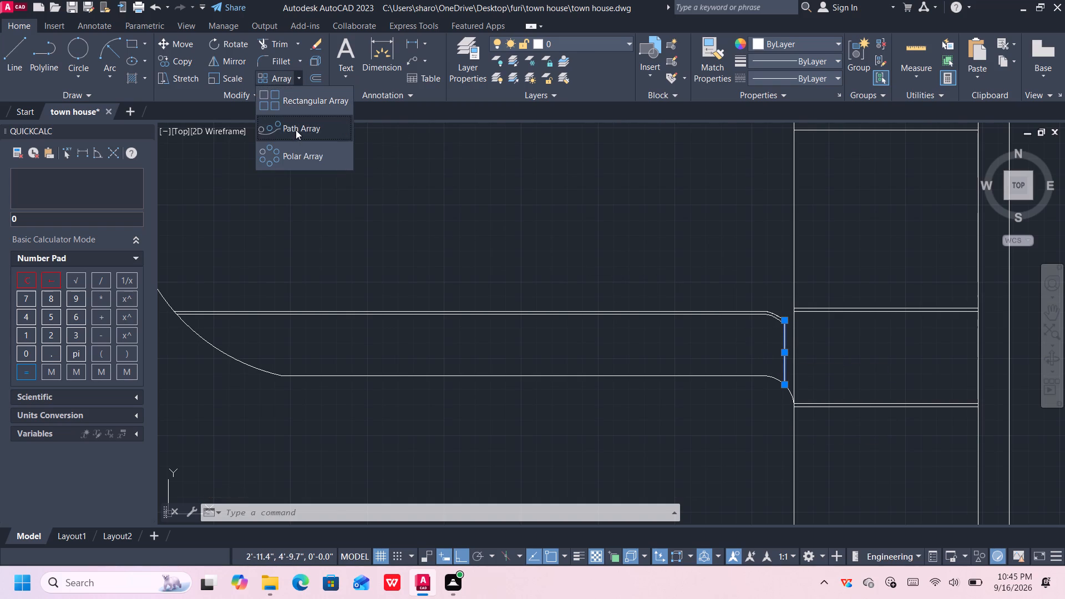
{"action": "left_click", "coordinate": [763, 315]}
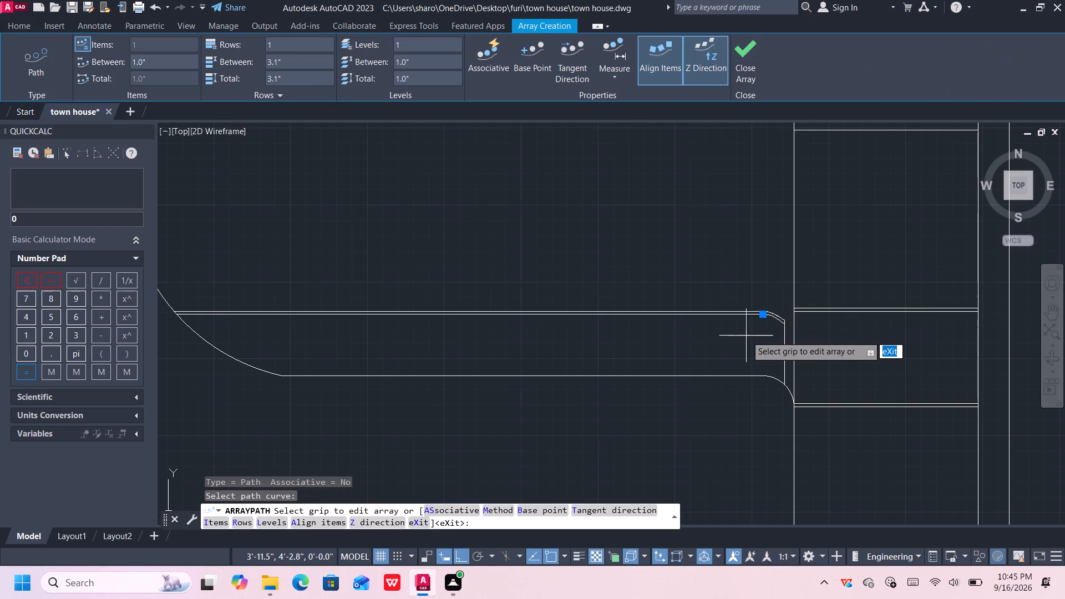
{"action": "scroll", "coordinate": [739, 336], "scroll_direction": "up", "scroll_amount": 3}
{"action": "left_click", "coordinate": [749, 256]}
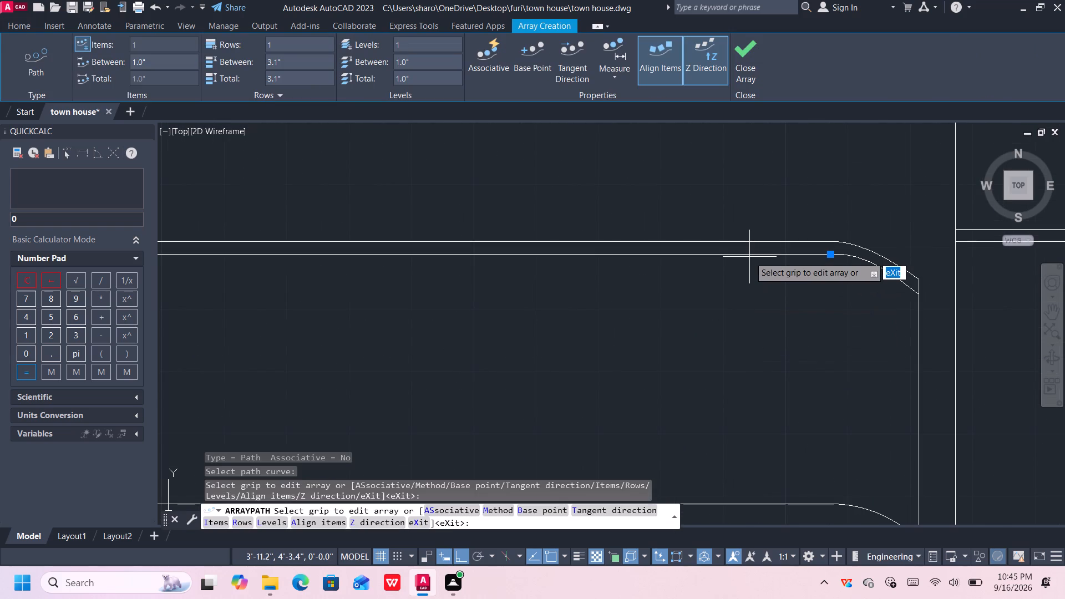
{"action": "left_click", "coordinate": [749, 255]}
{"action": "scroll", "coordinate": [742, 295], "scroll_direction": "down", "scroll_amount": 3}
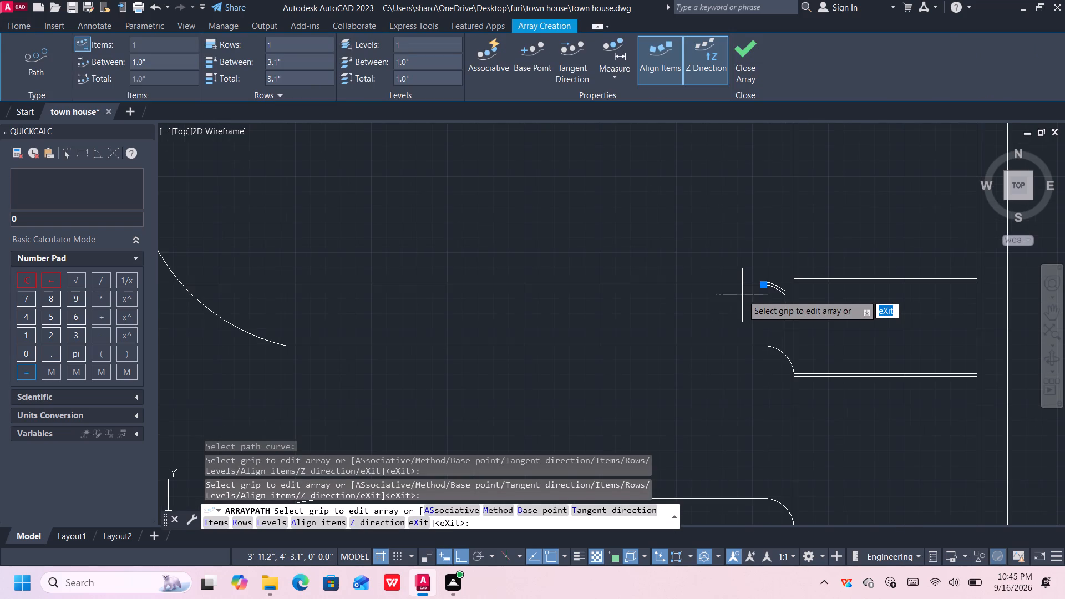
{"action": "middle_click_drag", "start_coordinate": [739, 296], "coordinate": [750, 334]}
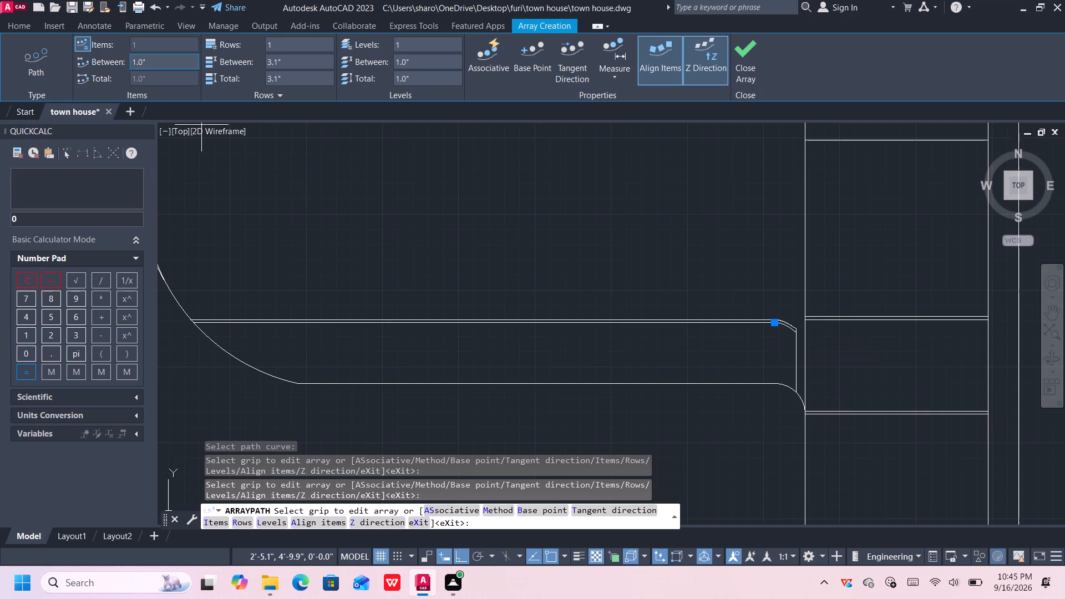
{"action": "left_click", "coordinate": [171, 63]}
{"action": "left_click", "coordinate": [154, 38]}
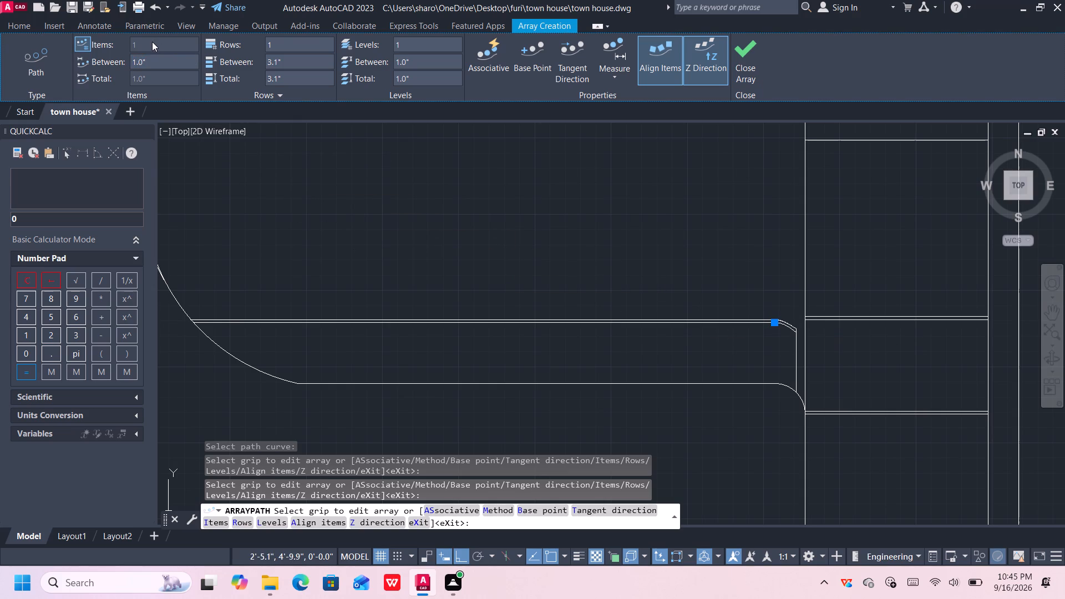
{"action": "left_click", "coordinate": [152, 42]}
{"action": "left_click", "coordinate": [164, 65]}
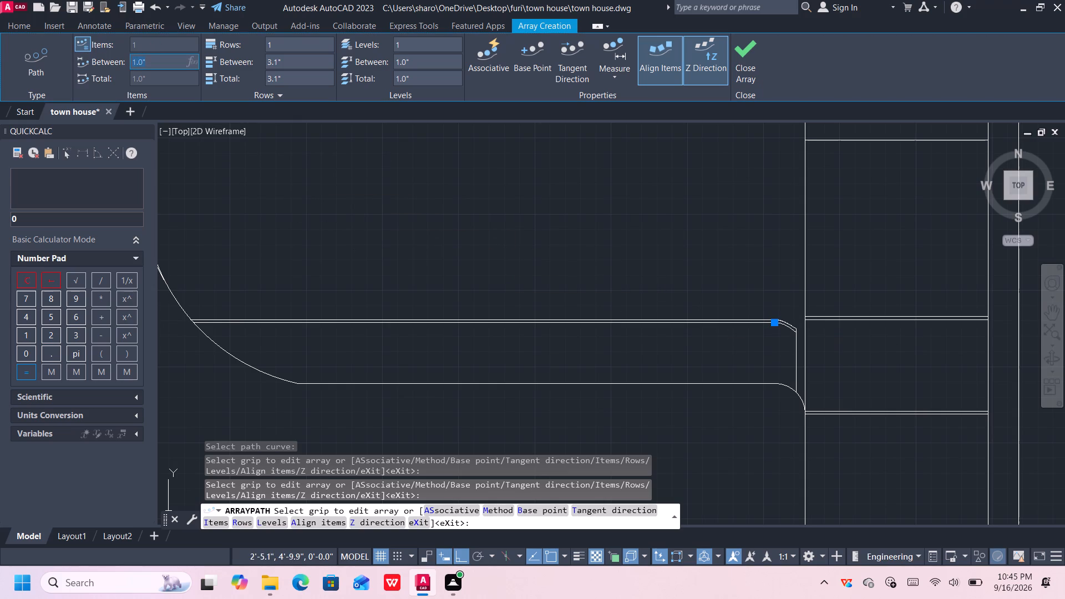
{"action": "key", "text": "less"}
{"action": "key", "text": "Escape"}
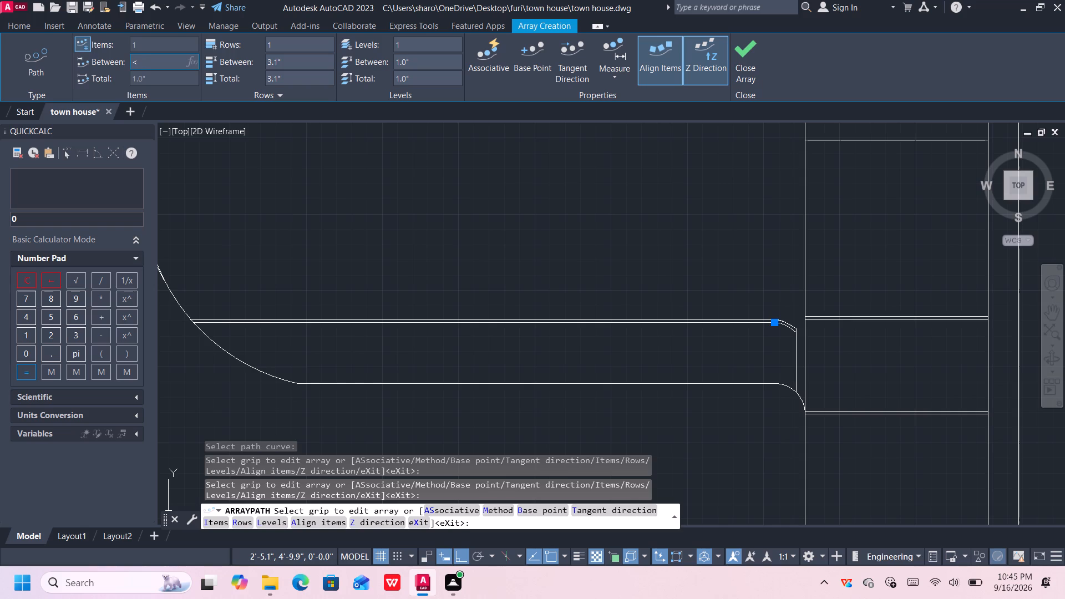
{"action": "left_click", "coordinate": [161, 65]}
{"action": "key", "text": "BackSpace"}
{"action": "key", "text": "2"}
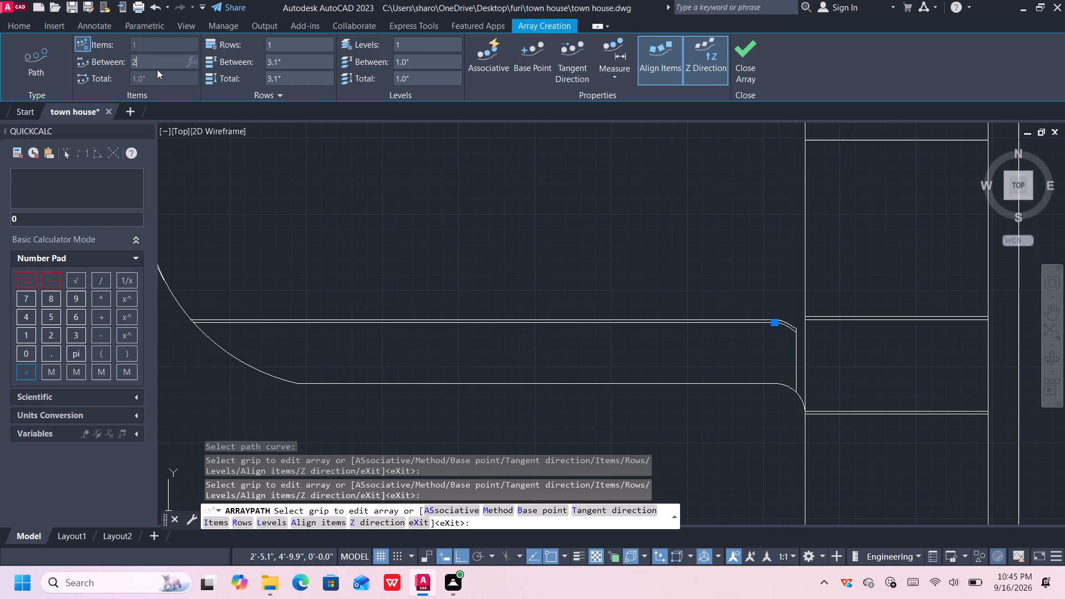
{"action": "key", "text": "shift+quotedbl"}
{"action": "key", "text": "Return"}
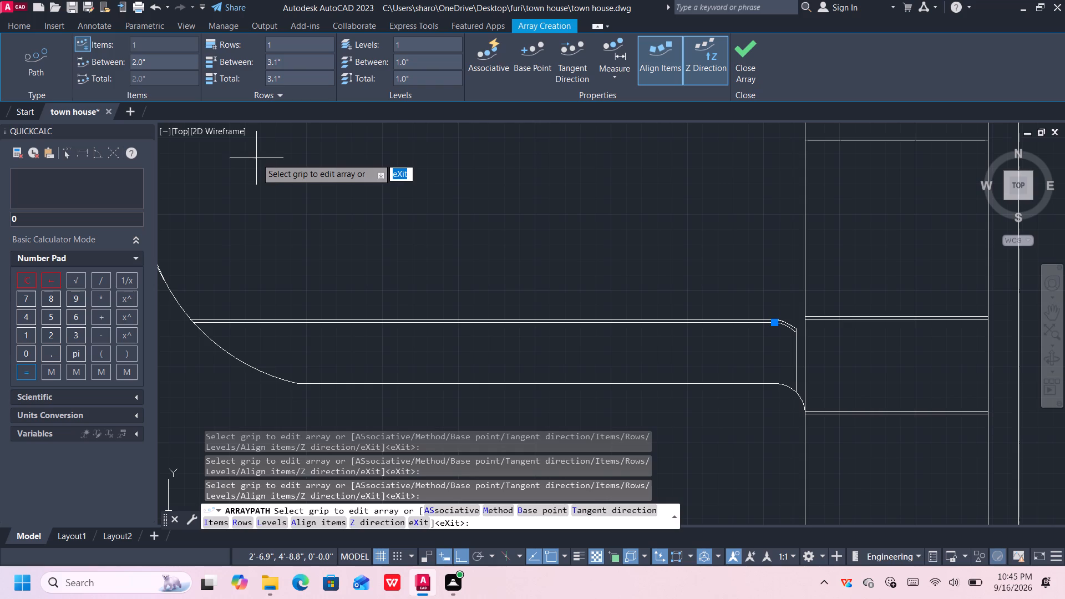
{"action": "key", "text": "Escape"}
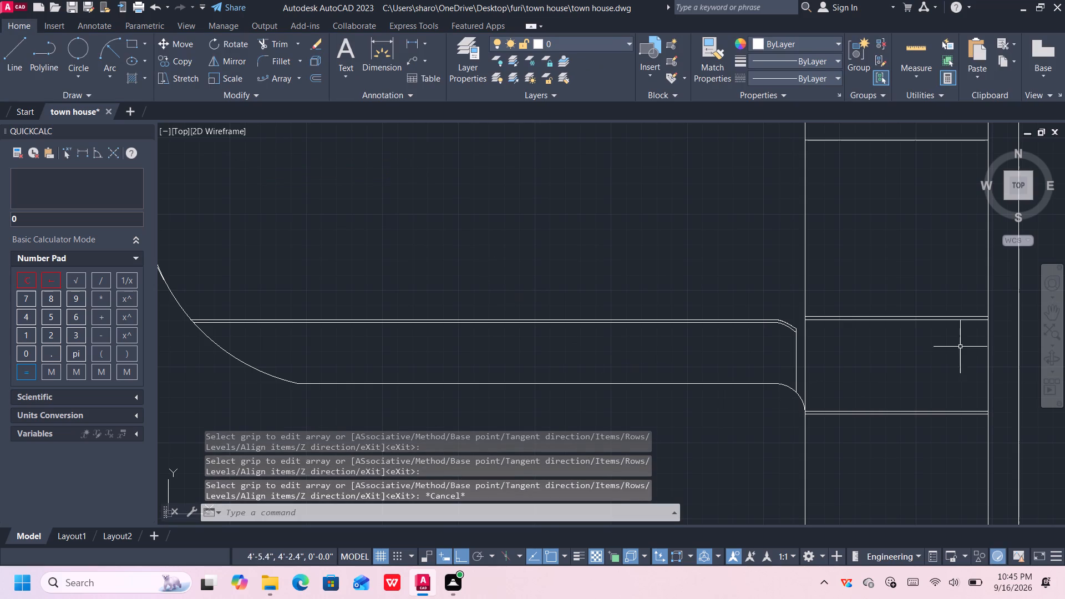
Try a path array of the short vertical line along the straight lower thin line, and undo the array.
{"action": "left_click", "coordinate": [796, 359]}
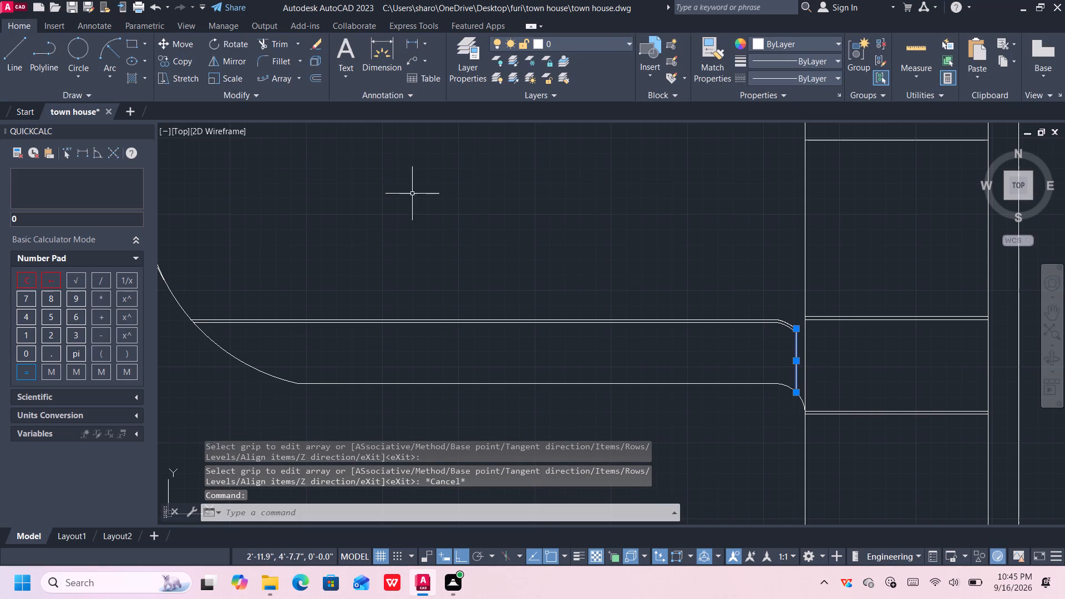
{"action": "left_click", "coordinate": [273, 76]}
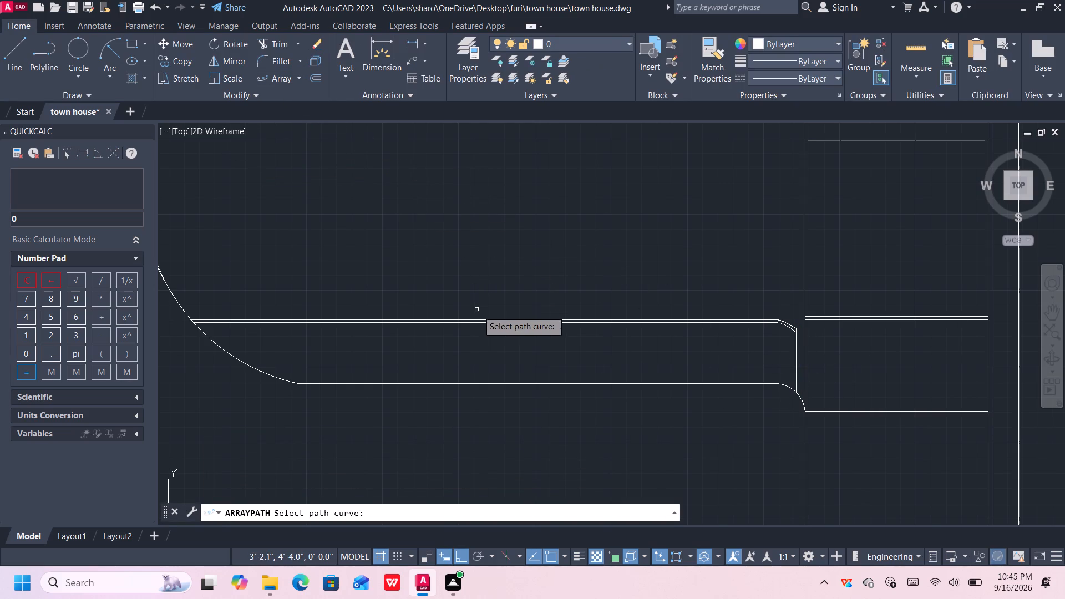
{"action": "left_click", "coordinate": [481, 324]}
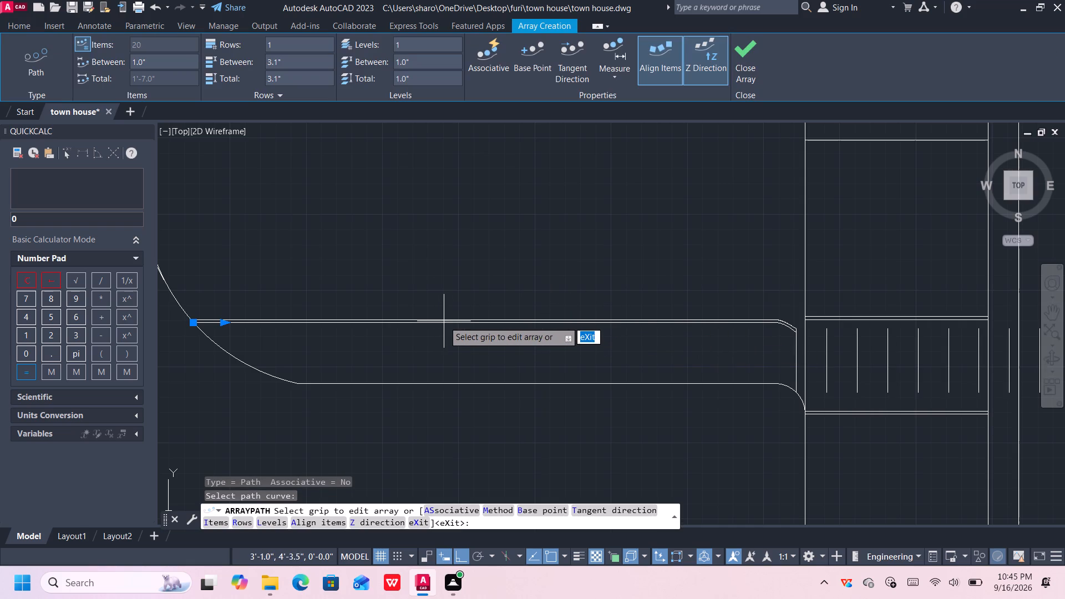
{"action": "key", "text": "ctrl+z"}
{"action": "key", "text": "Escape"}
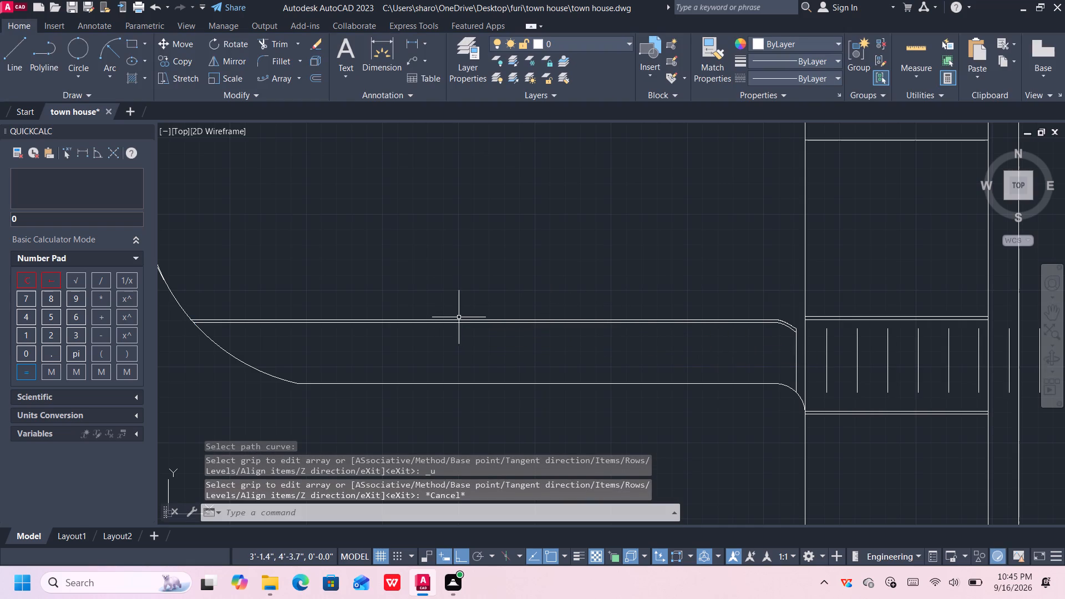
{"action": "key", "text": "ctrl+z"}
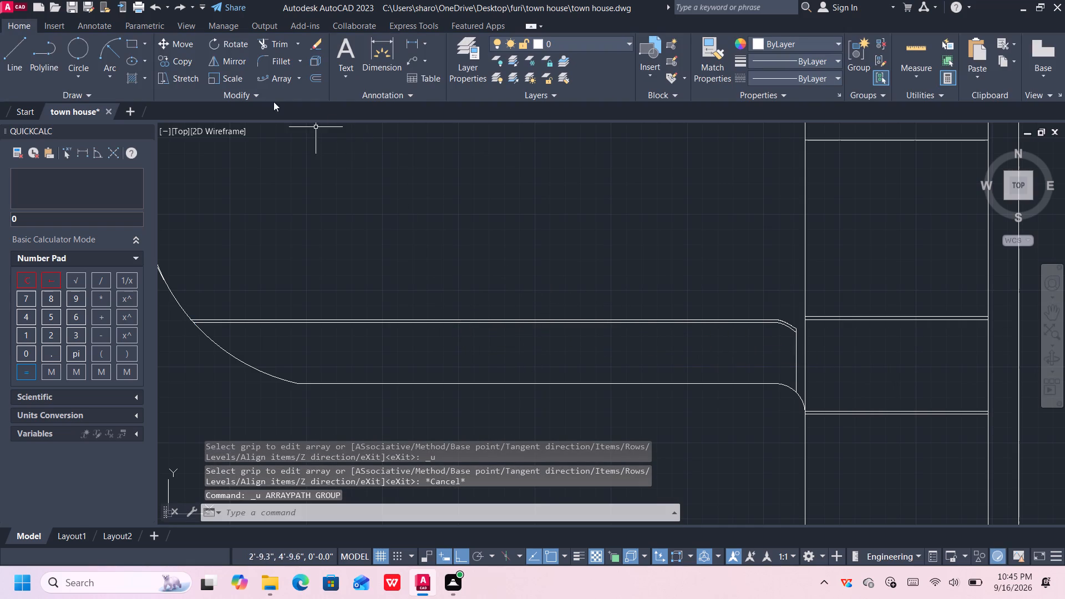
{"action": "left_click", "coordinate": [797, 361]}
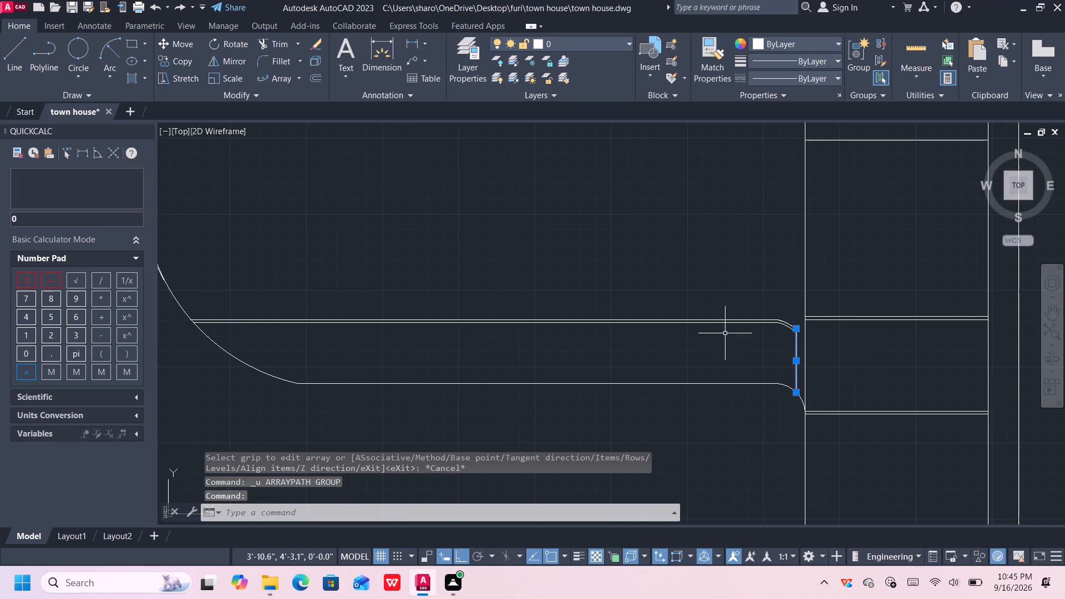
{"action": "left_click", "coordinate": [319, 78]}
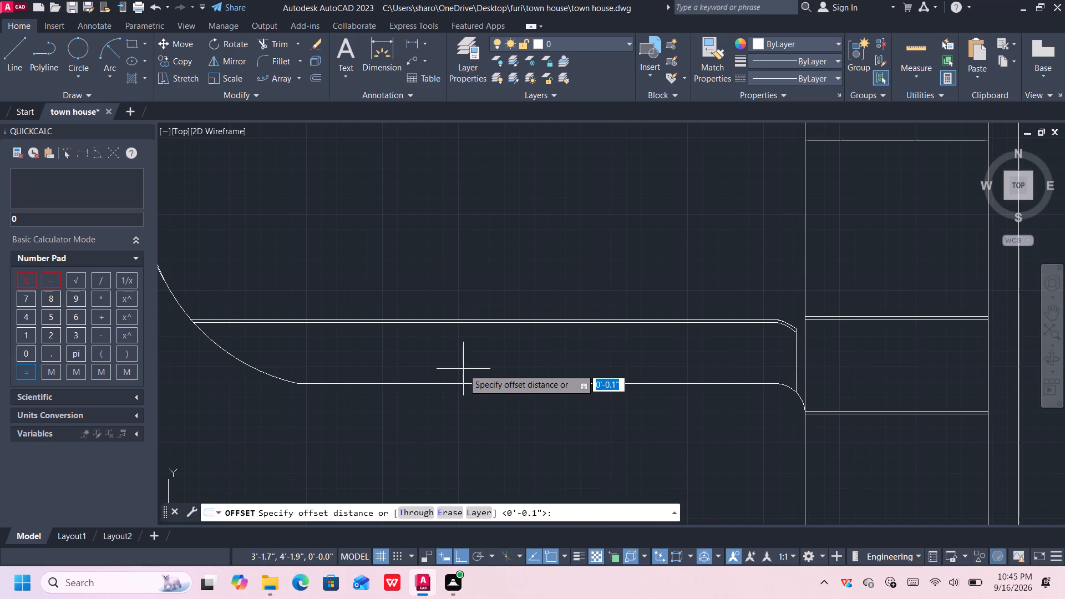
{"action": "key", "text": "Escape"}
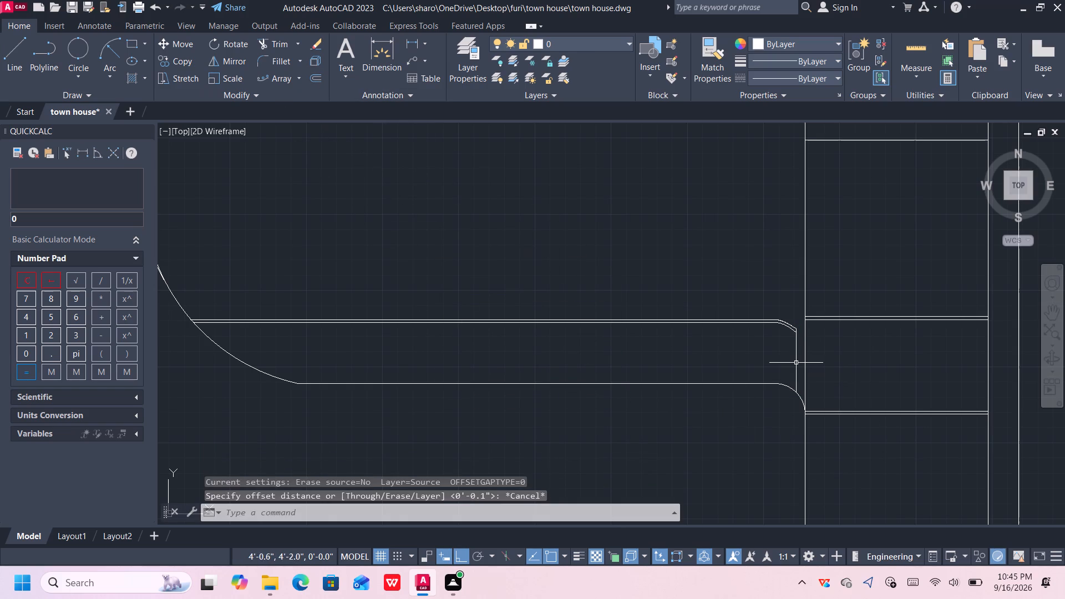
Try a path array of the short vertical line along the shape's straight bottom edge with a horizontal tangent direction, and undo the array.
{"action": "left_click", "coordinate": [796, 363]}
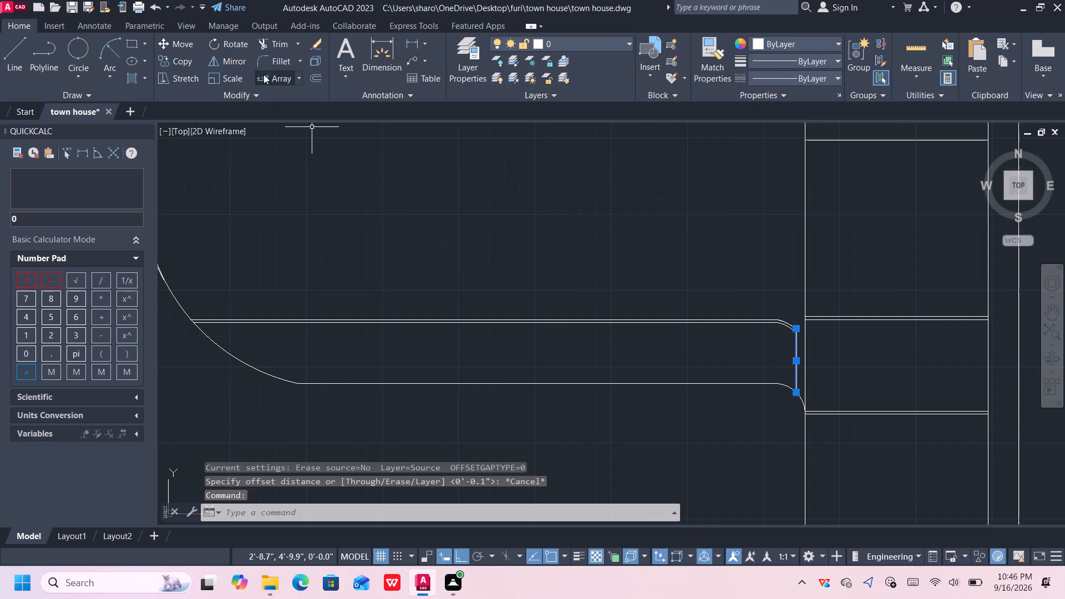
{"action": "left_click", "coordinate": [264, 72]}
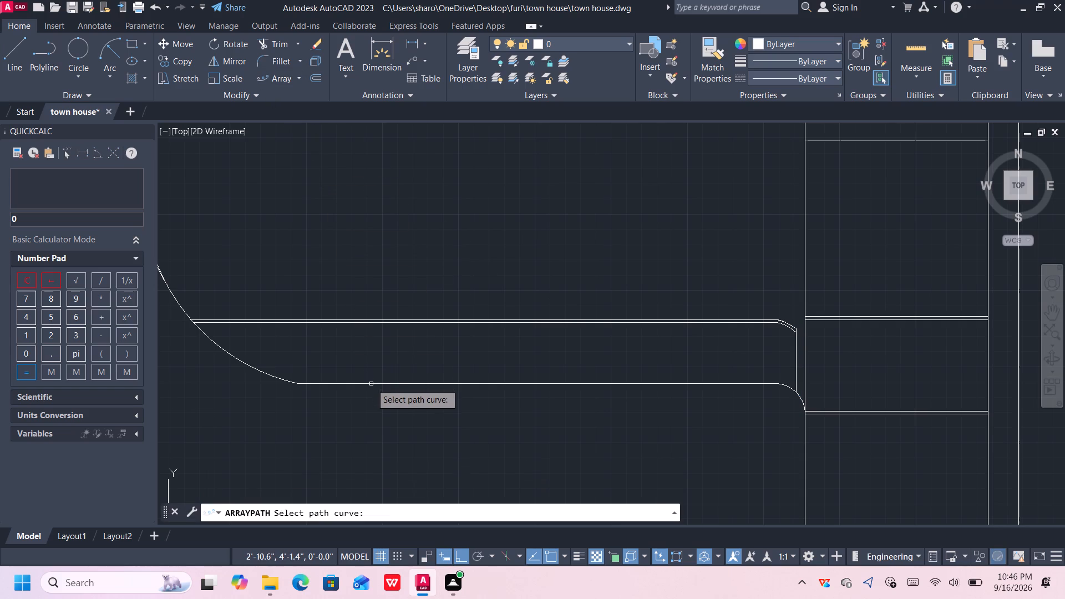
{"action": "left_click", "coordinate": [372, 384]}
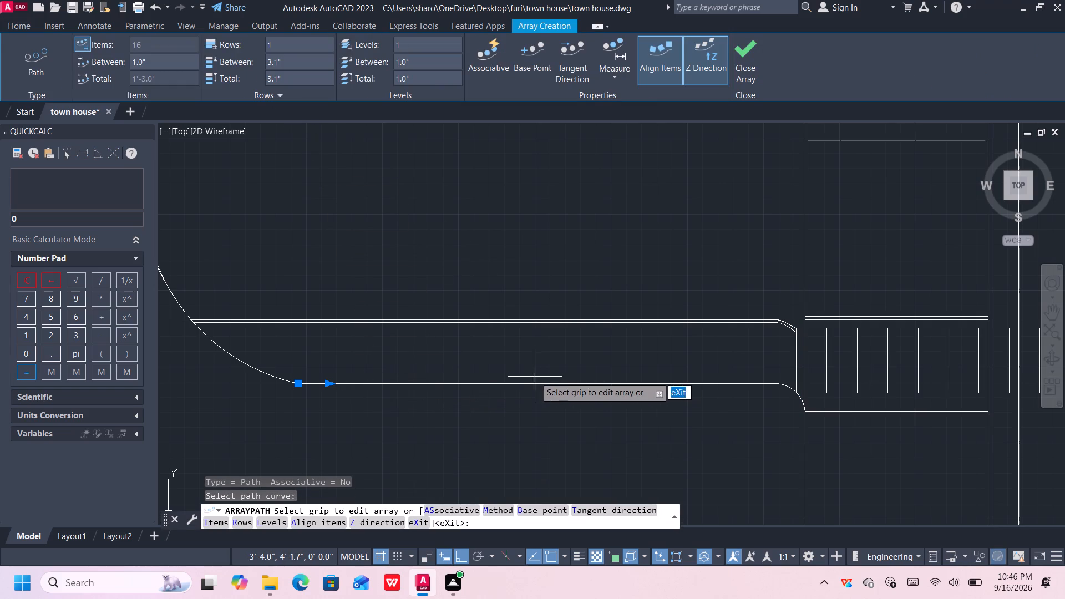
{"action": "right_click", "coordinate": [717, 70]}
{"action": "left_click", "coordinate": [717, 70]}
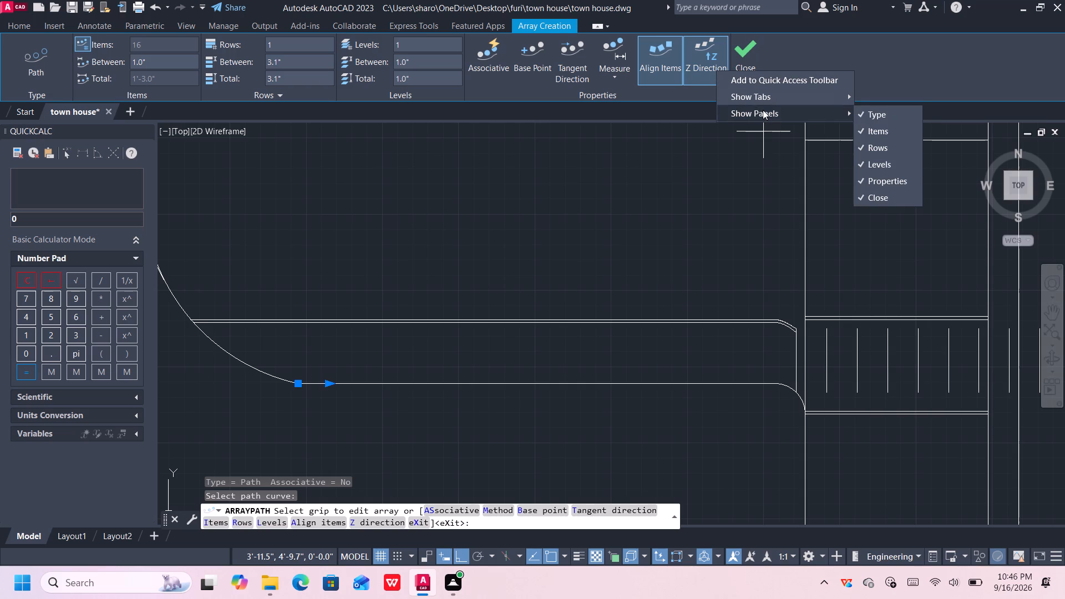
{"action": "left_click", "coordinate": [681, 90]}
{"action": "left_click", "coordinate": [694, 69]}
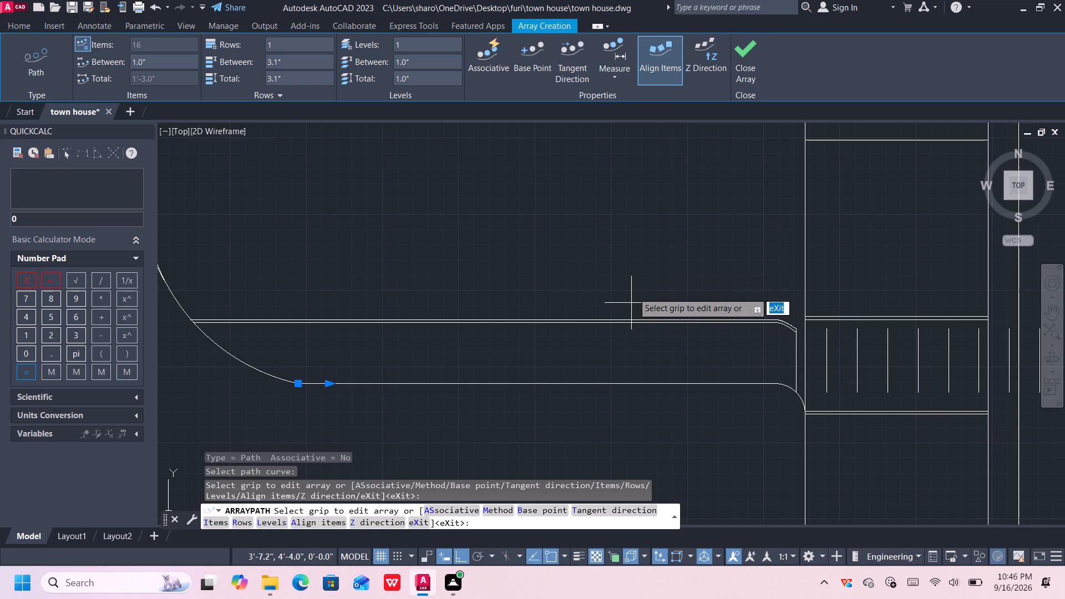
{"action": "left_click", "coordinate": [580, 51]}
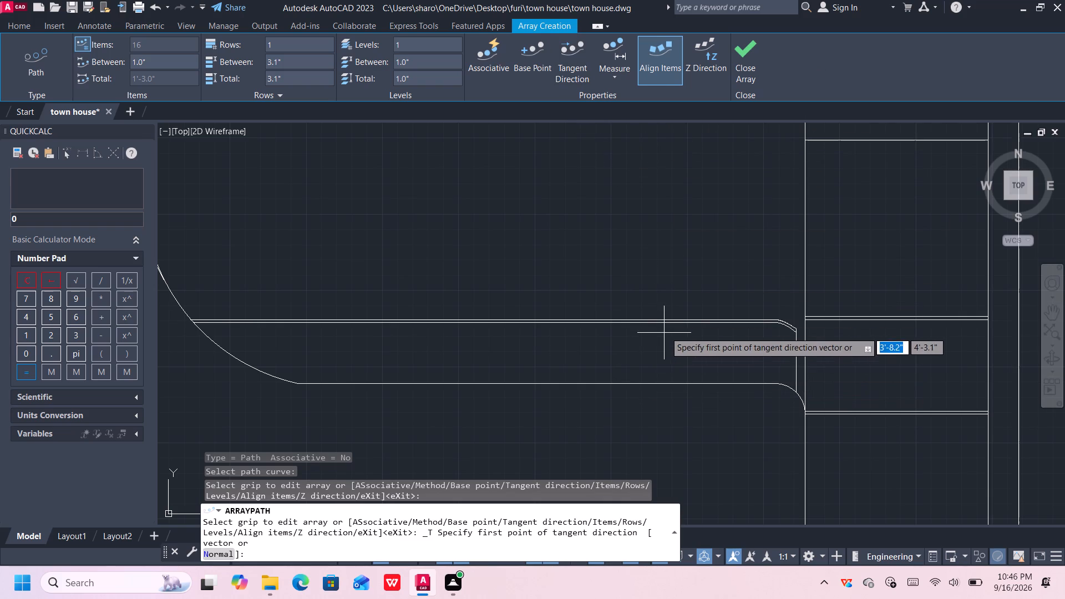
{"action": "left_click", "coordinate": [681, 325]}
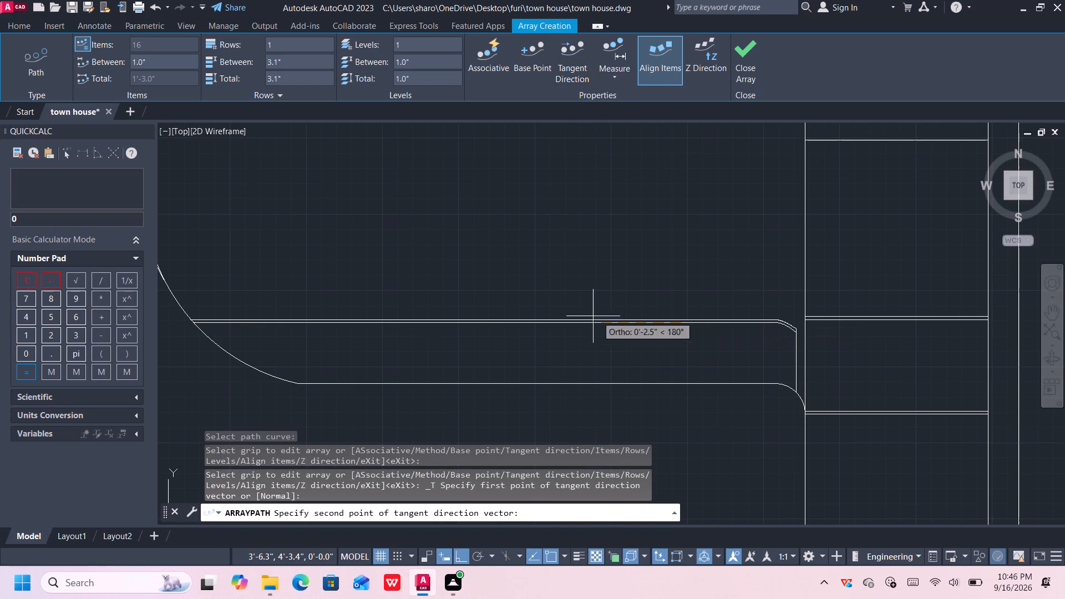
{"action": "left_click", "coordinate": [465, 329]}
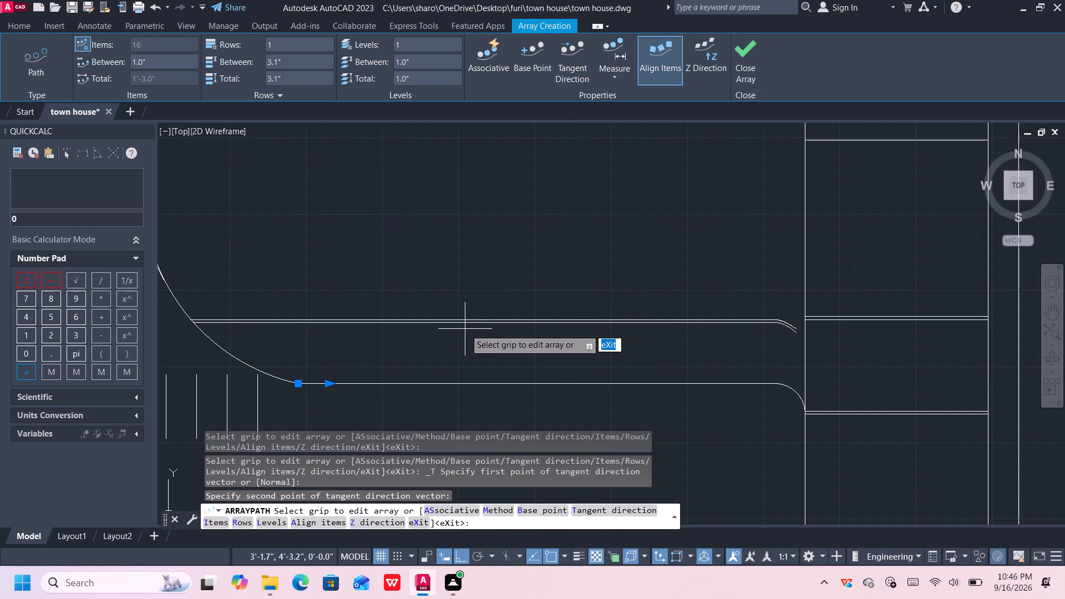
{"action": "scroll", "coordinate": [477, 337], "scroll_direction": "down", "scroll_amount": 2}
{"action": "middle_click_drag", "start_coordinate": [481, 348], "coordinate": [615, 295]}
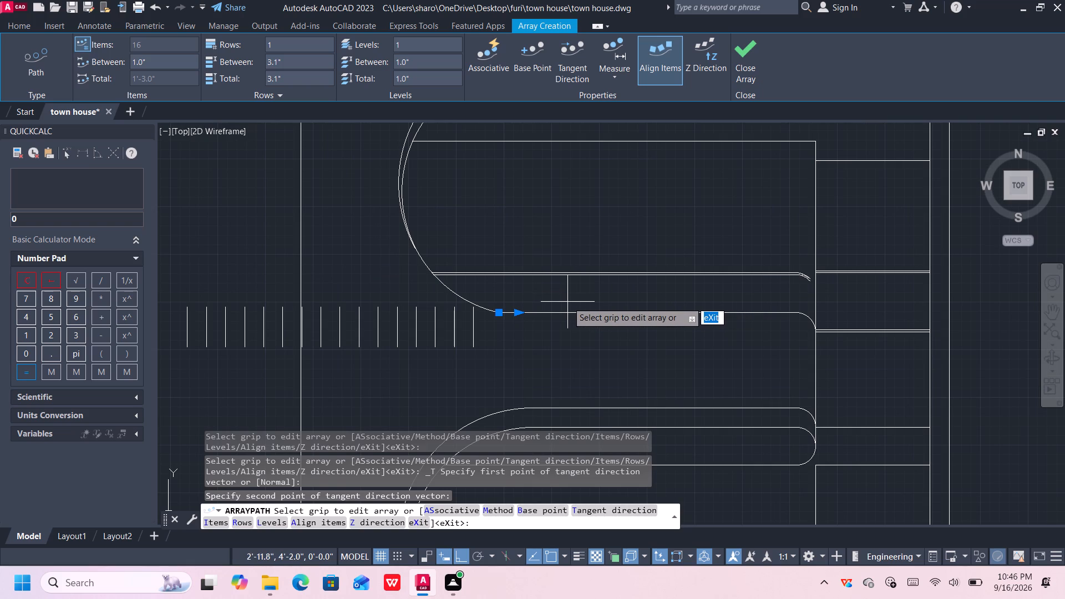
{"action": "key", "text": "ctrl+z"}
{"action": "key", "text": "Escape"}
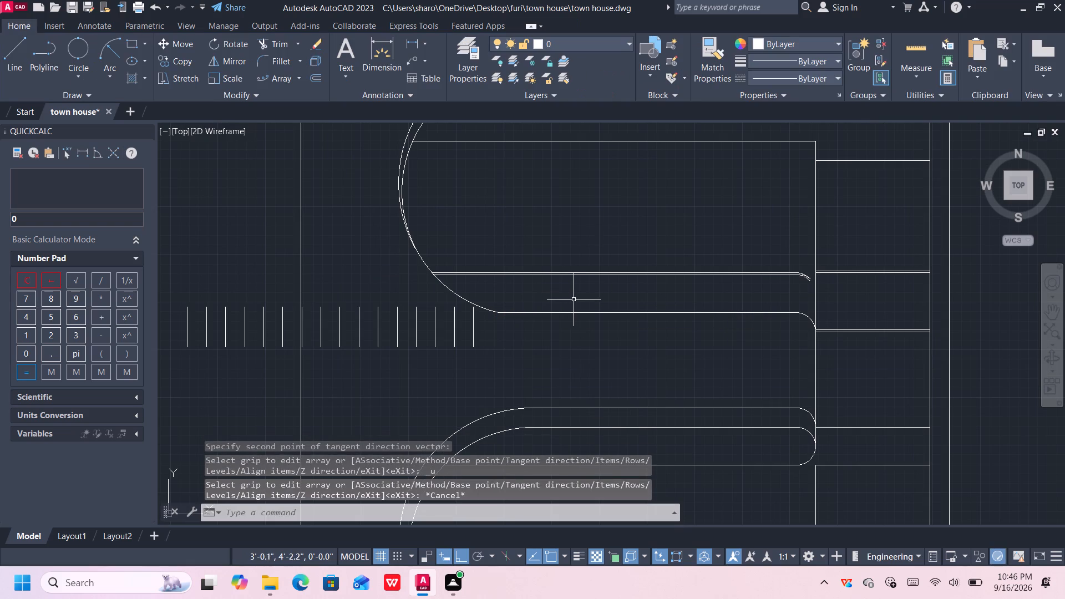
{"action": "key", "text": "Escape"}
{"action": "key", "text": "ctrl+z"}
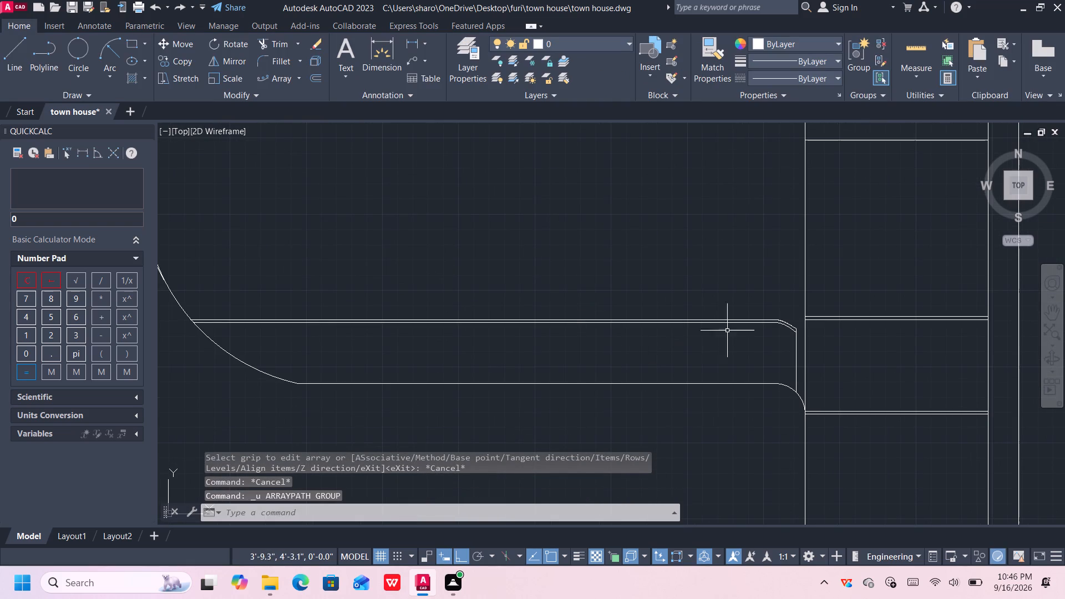
Path-array the short vertical line along the straight lower thin line with 0.5" spacing between items.
{"action": "left_click", "coordinate": [794, 359]}
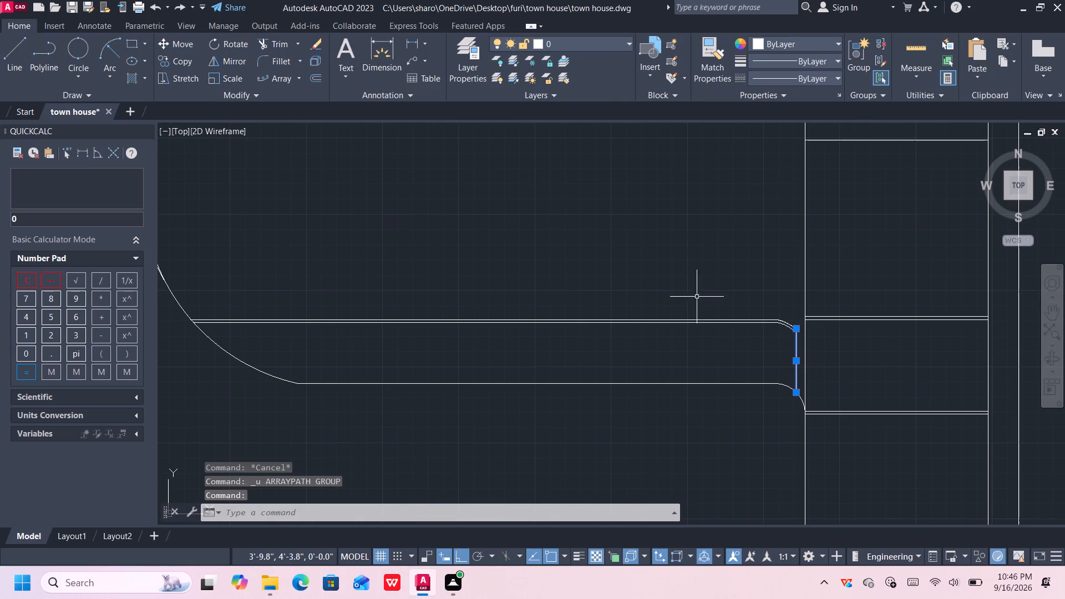
{"action": "left_click", "coordinate": [280, 76]}
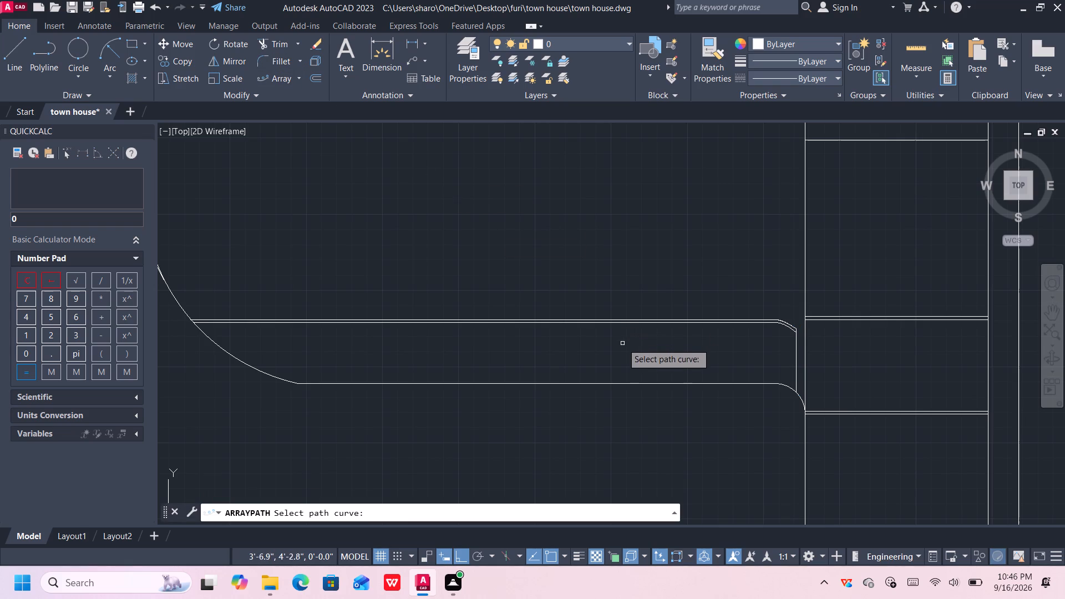
{"action": "left_click", "coordinate": [610, 324]}
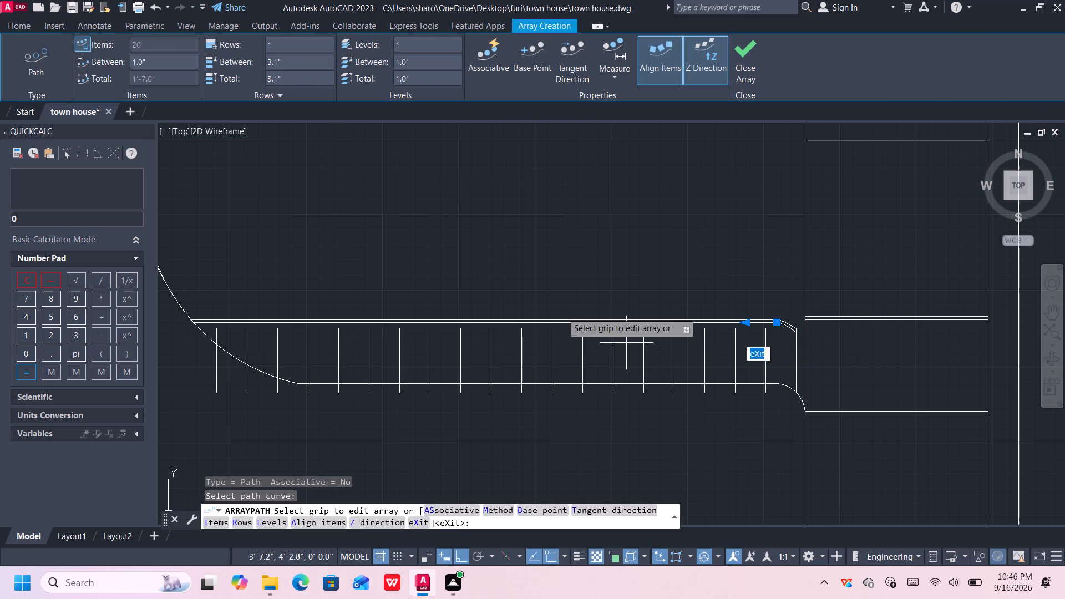
{"action": "left_click", "coordinate": [182, 64]}
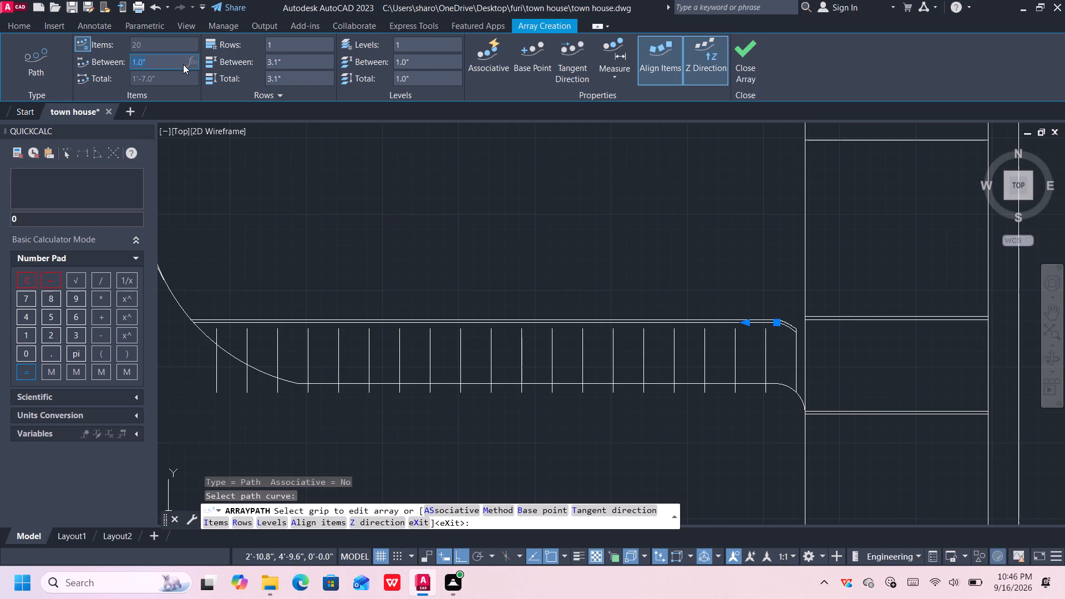
{"action": "key", "text": "BackSpace"}
{"action": "type", "text": "0.5"}
{"action": "key", "text": "shift+quotedbl"}
{"action": "key", "text": "Return"}
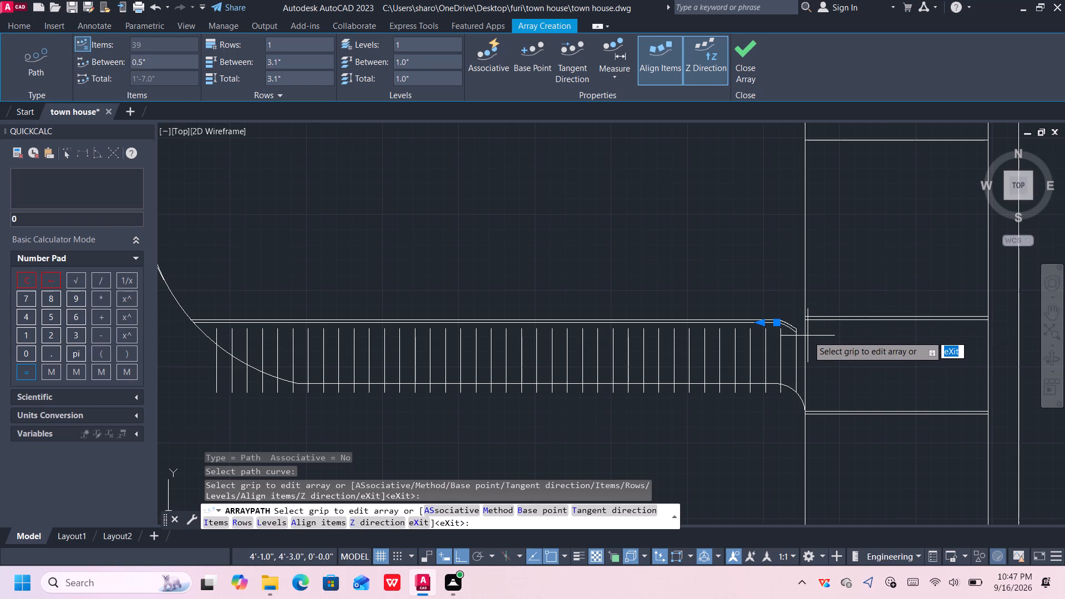
{"action": "key", "text": "Return"}
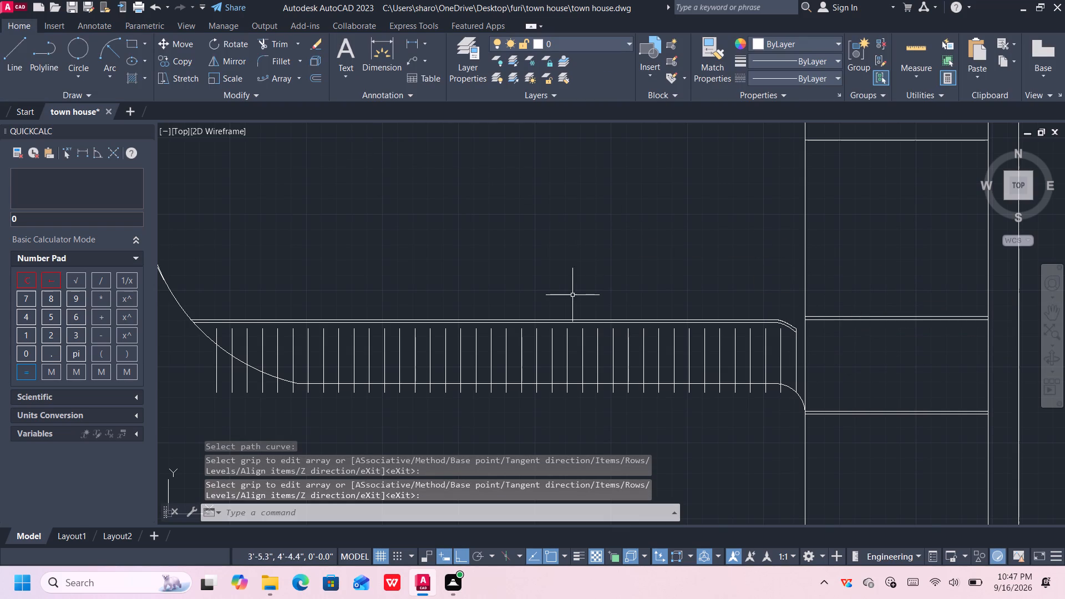
Extend the upper ends of all the arrayed vertical lines to the lower thin line of the double lines.
{"action": "left_click", "coordinate": [369, 358]}
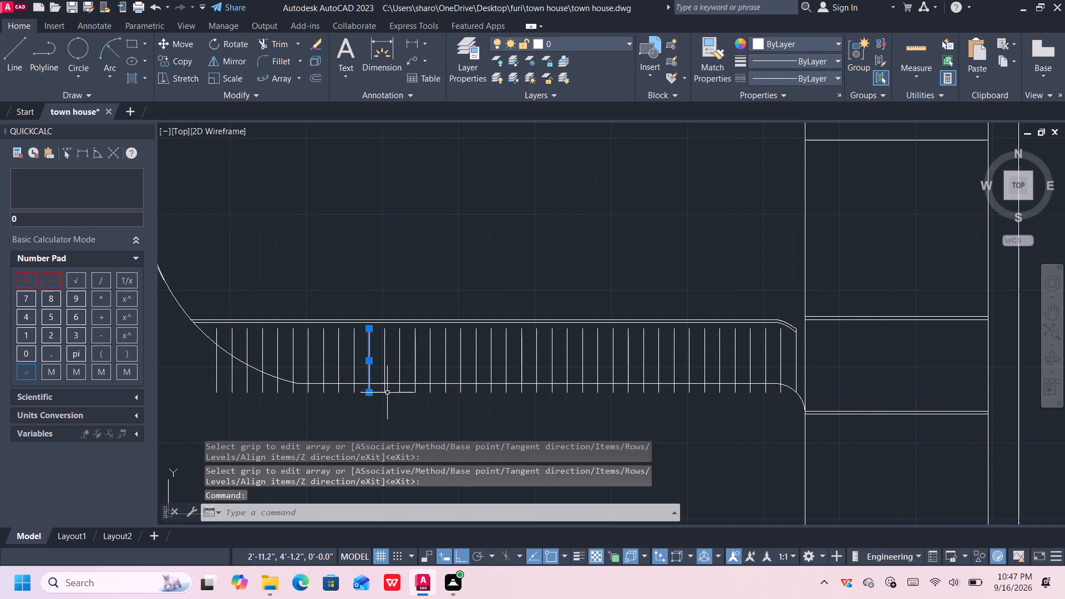
{"action": "key", "text": "Escape"}
{"action": "scroll", "coordinate": [366, 375], "scroll_direction": "up", "scroll_amount": 1}
{"action": "scroll", "coordinate": [393, 352], "scroll_direction": "down", "scroll_amount": 2}
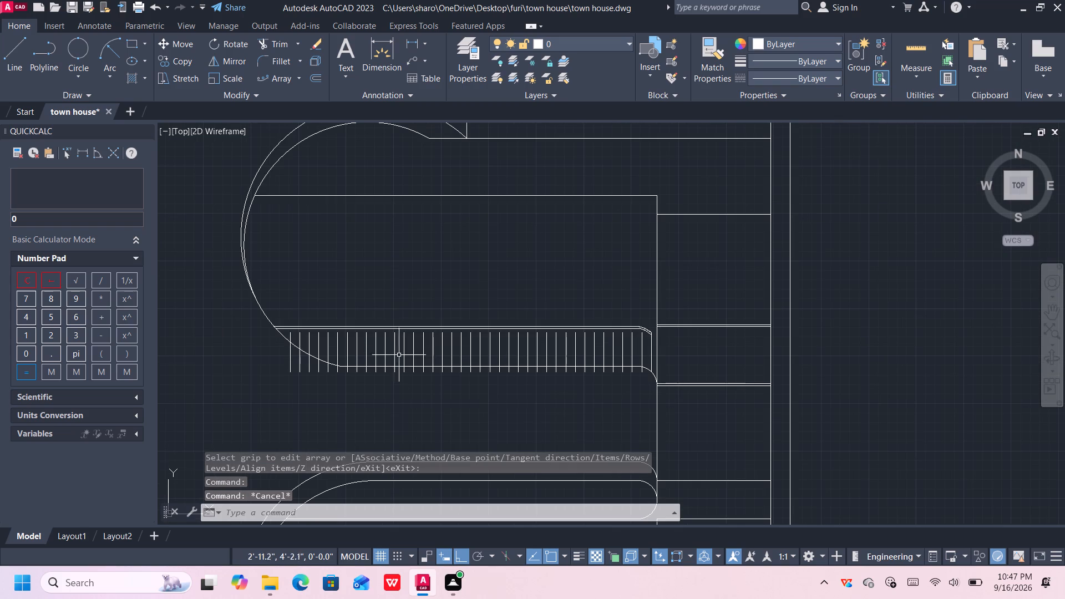
{"action": "middle_click_drag", "start_coordinate": [535, 395], "coordinate": [530, 351]}
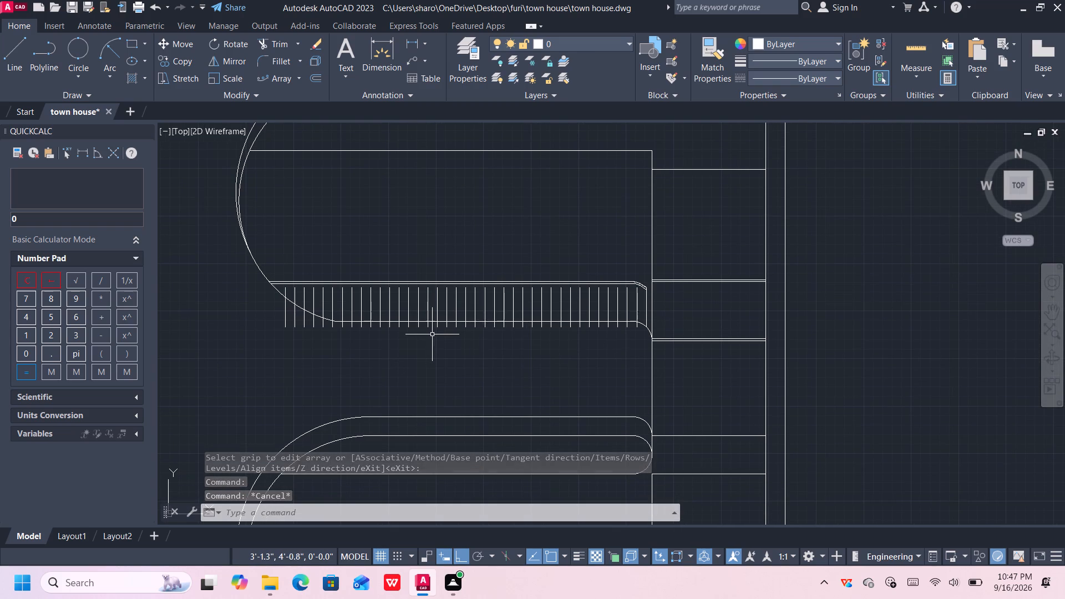
{"action": "scroll", "coordinate": [432, 334], "scroll_direction": "up", "scroll_amount": 1}
{"action": "key", "text": "e"}
{"action": "key", "text": "x"}
{"action": "key", "text": "Return"}
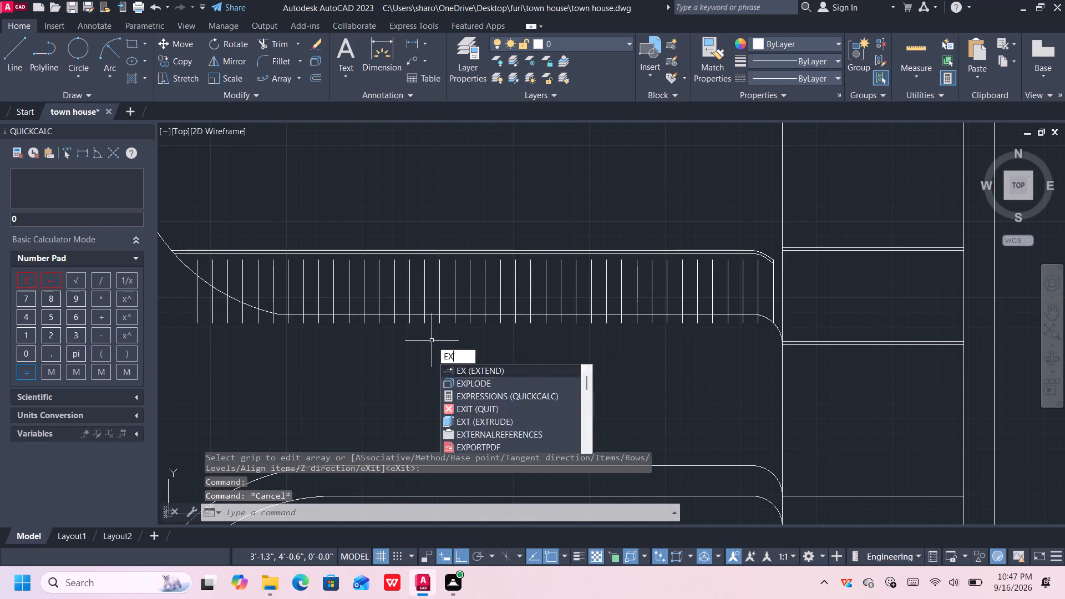
{"action": "left_click", "coordinate": [764, 283]}
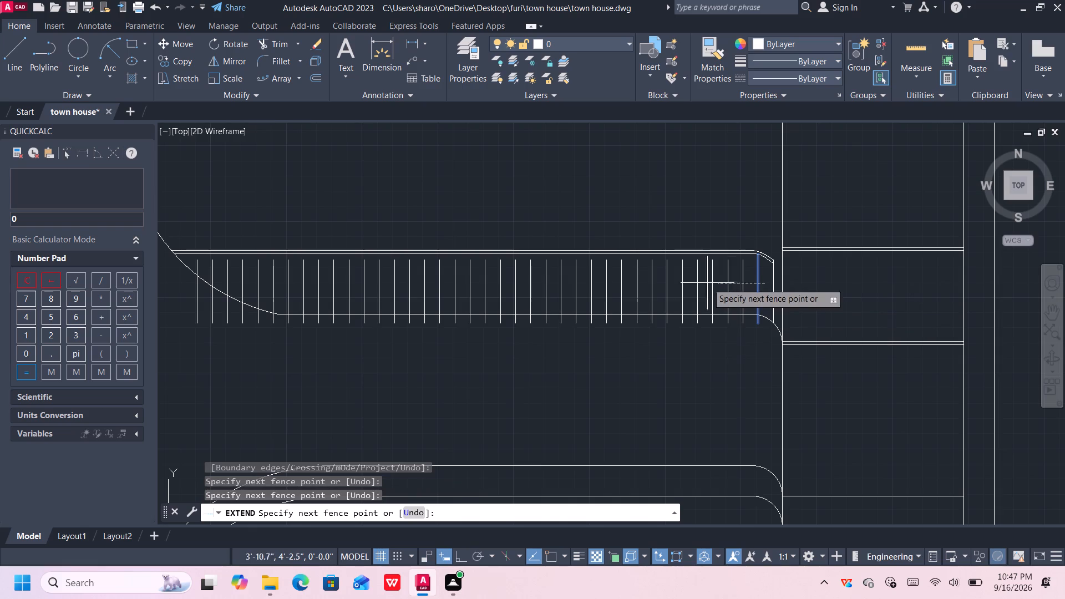
{"action": "left_click", "coordinate": [196, 283]}
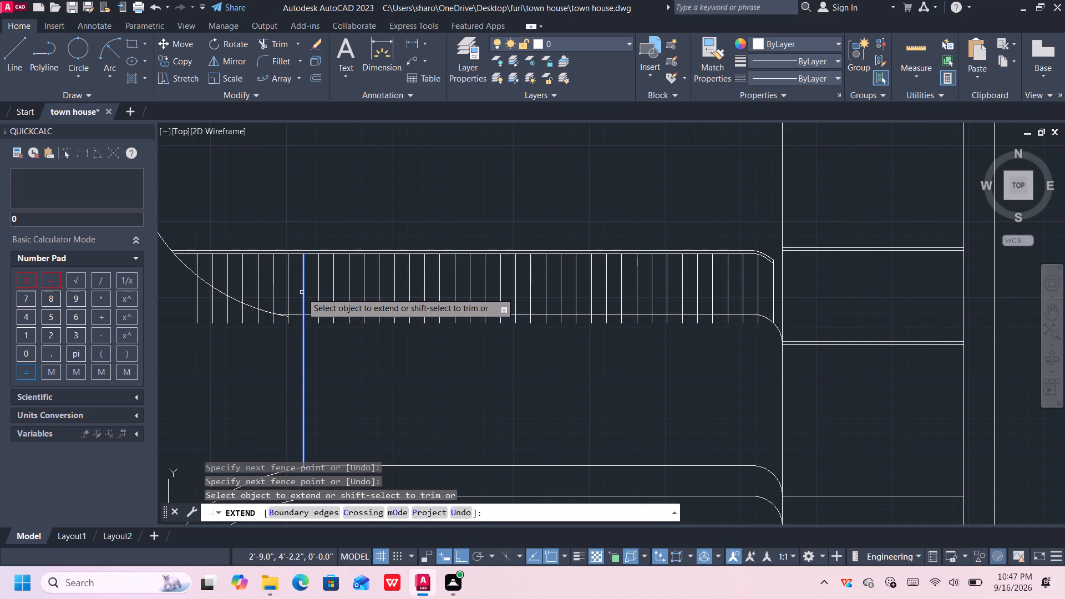
{"action": "key", "text": "Escape"}
Trim the arrayed vertical lines' lower ends that stick out below the shape's large curved corner and the start of its straight bottom edge.
{"action": "scroll", "coordinate": [302, 331], "scroll_direction": "up", "scroll_amount": 1}
{"action": "scroll", "coordinate": [303, 332], "scroll_direction": "down", "scroll_amount": 1}
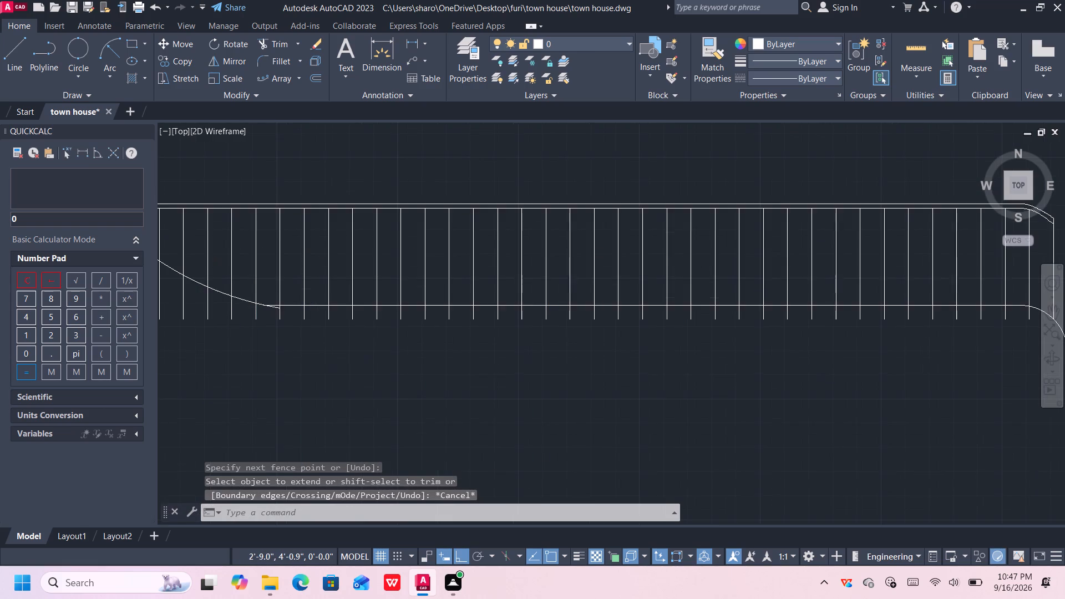
{"action": "scroll", "coordinate": [303, 332], "scroll_direction": "down", "scroll_amount": 1}
{"action": "key", "text": "t"}
{"action": "key", "text": "r"}
{"action": "key", "text": "Return"}
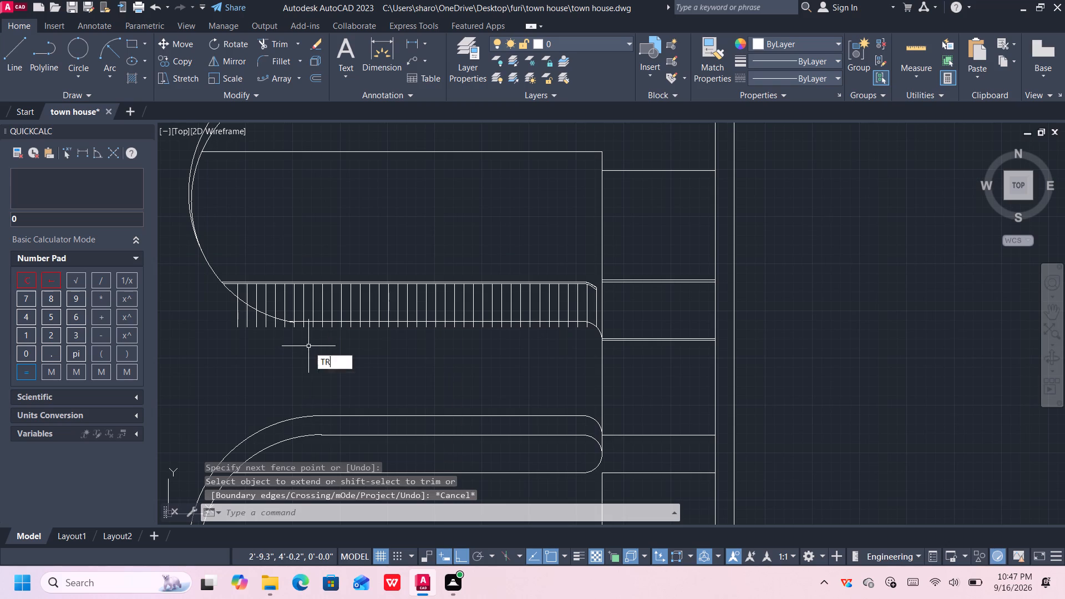
{"action": "scroll", "coordinate": [241, 323], "scroll_direction": "up", "scroll_amount": 1}
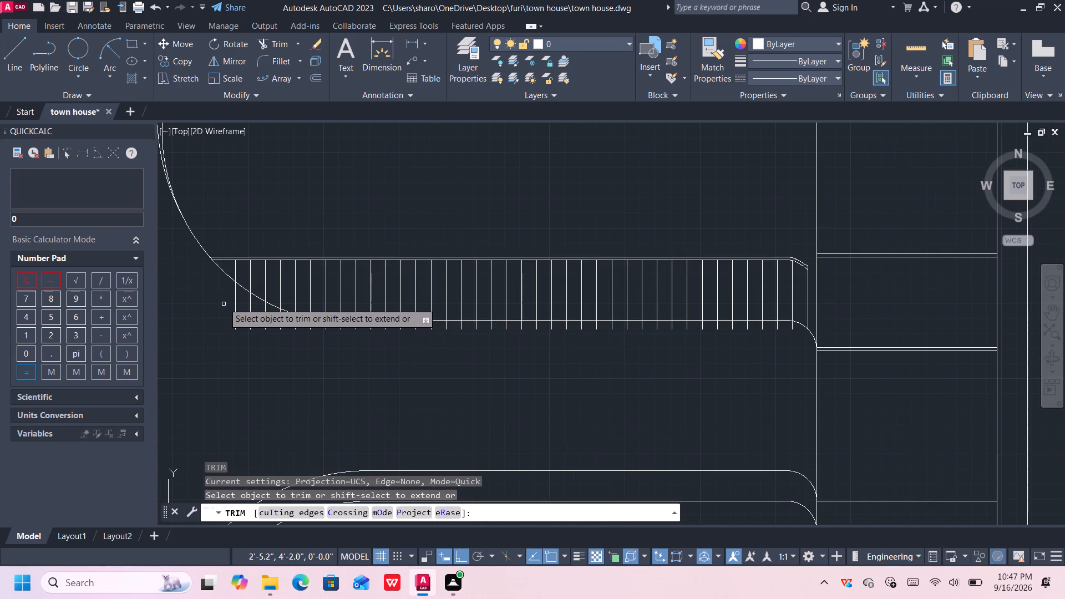
{"action": "left_click", "coordinate": [222, 300]}
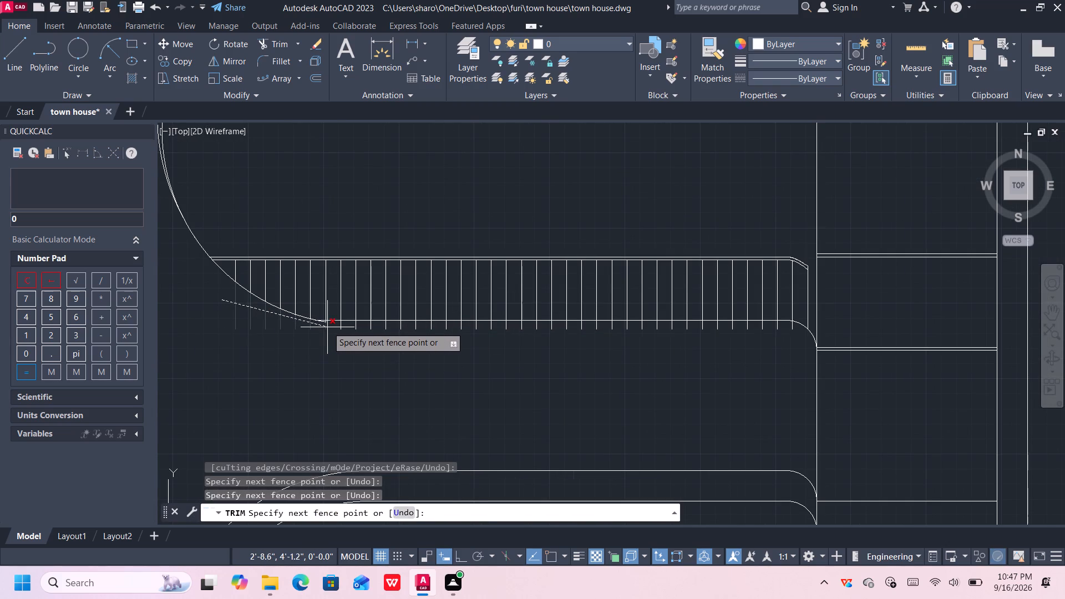
{"action": "left_click", "coordinate": [327, 327]}
{"action": "scroll", "coordinate": [319, 327], "scroll_direction": "up", "scroll_amount": 3}
{"action": "left_click", "coordinate": [330, 313]}
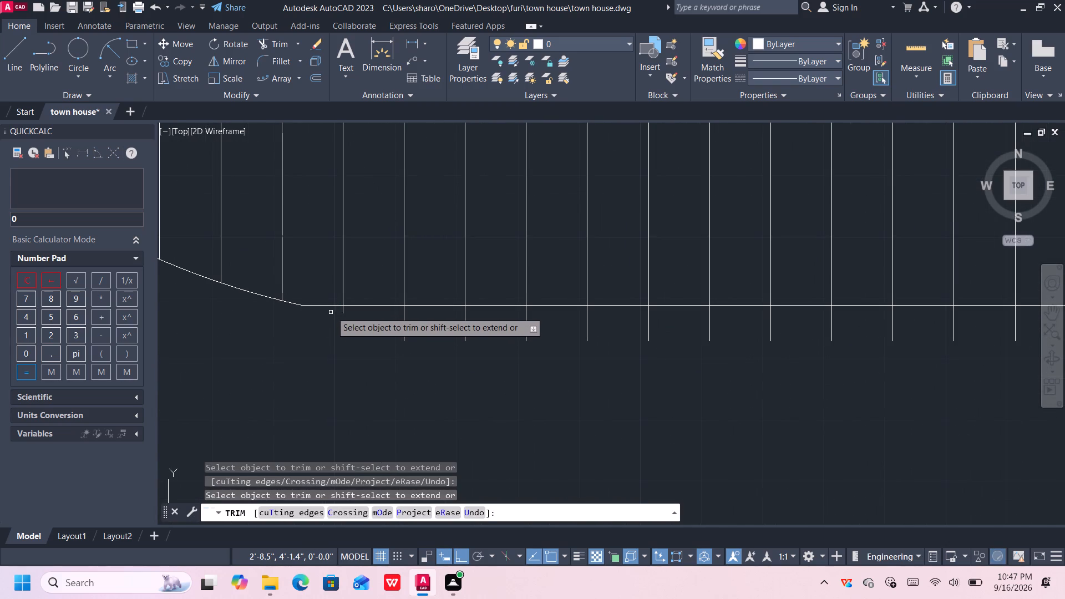
{"action": "left_click", "coordinate": [341, 309]}
Trim the remaining arrayed vertical lines' lower ends that stick out below the upper shape's straight bottom edge, up to its small corner.
{"action": "scroll", "coordinate": [367, 324], "scroll_direction": "down", "scroll_amount": 1}
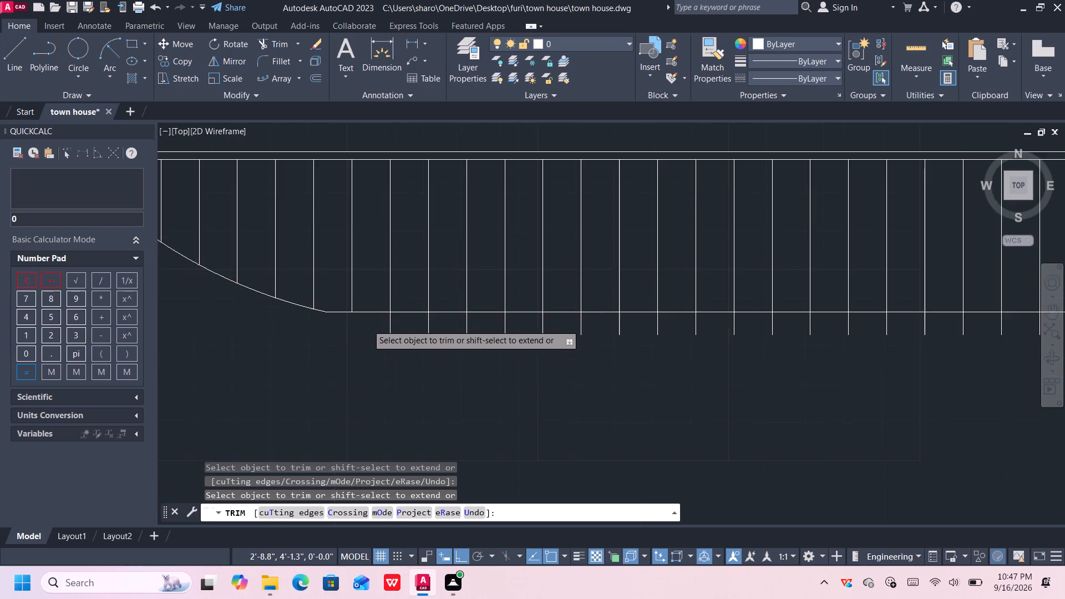
{"action": "scroll", "coordinate": [367, 324], "scroll_direction": "down", "scroll_amount": 1}
{"action": "left_click", "coordinate": [368, 324]}
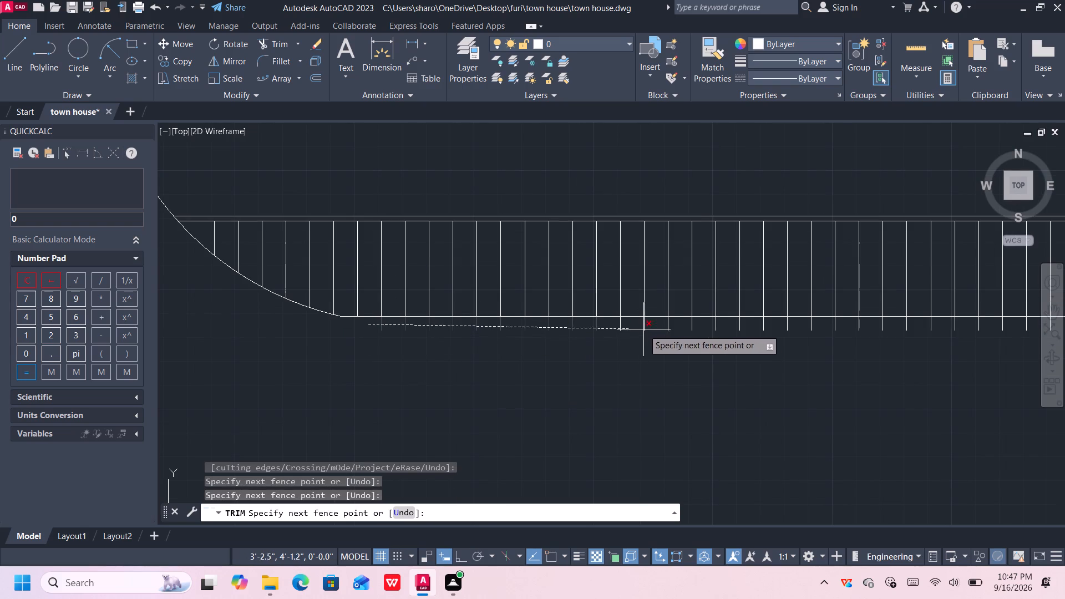
{"action": "middle_click_drag", "start_coordinate": [653, 327], "coordinate": [268, 331]}
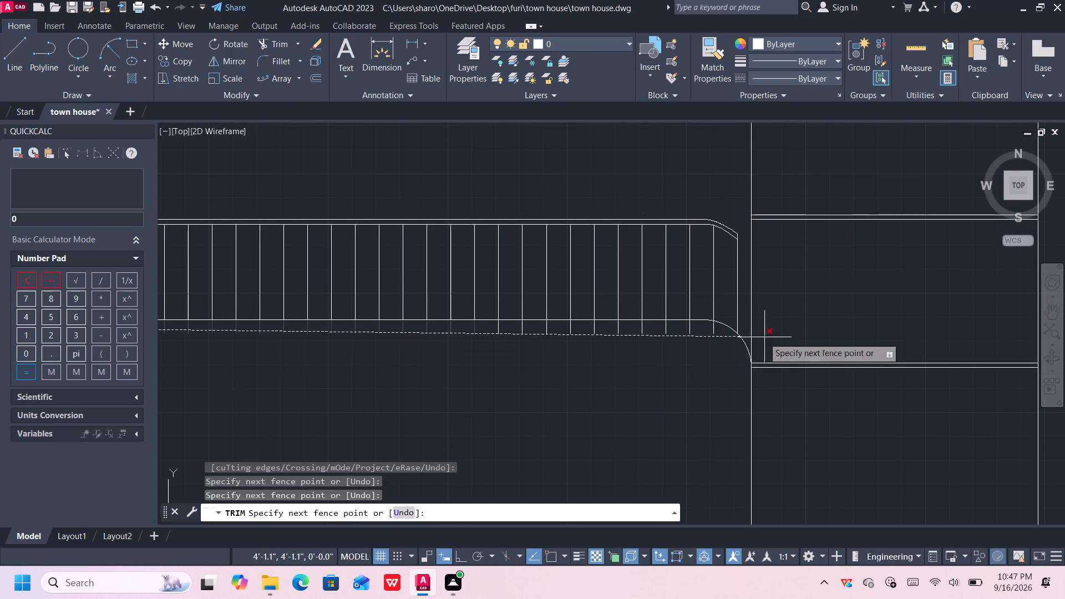
{"action": "left_click", "coordinate": [712, 331]}
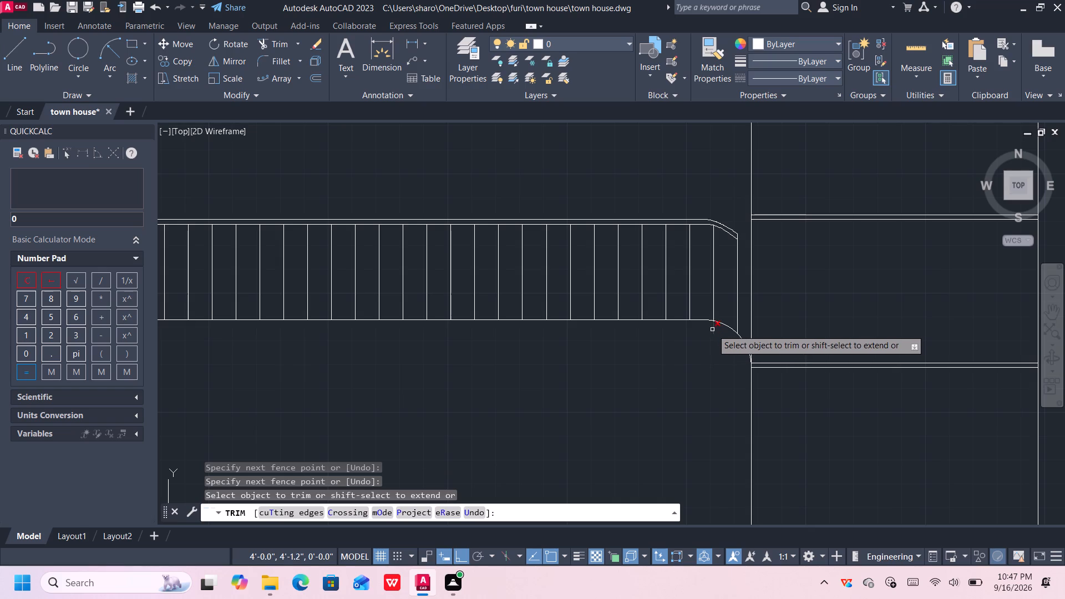
{"action": "left_click", "coordinate": [712, 329]}
{"action": "scroll", "coordinate": [708, 342], "scroll_direction": "down", "scroll_amount": 2}
{"action": "middle_click_drag", "start_coordinate": [596, 388], "coordinate": [598, 364]}
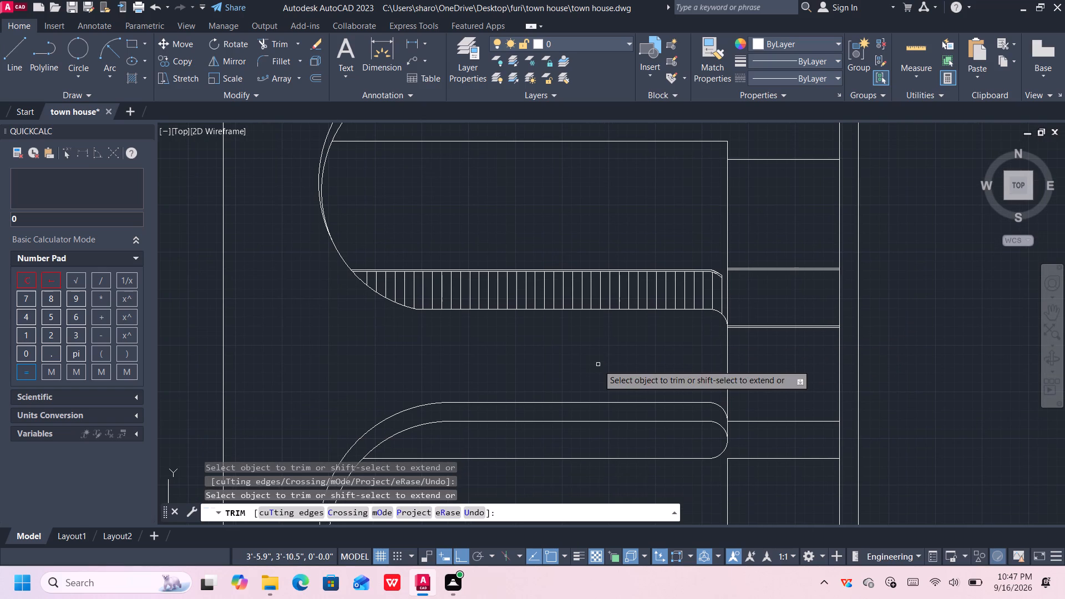
{"action": "key", "text": "Escape"}
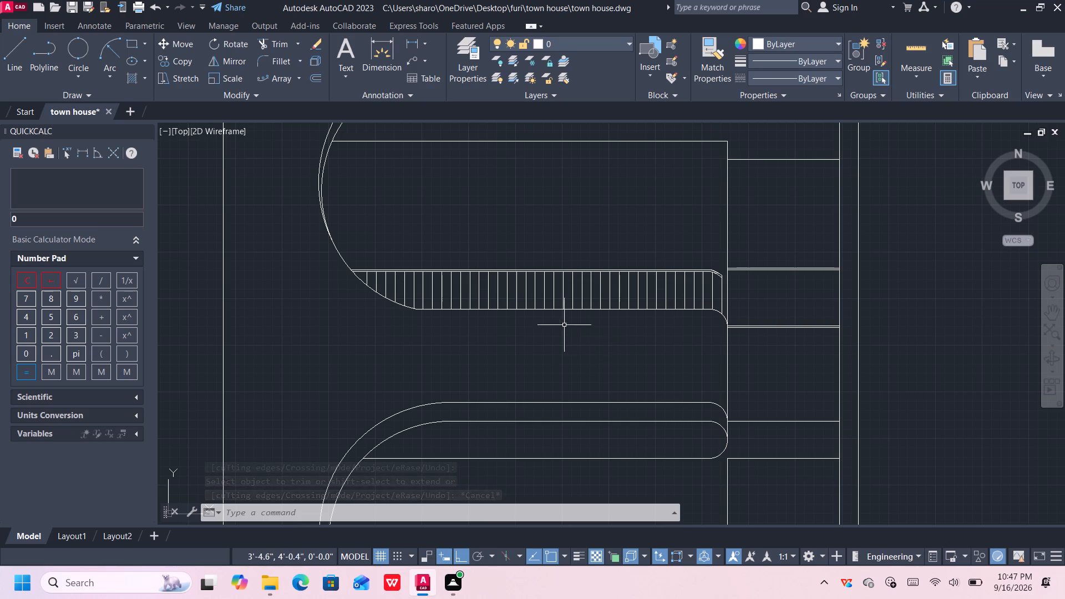
Draw a vertical line about 3" long on the right edge of the compartment beside the slatted band, between its upper and lower double lines.
{"action": "middle_click_drag", "start_coordinate": [734, 347], "coordinate": [734, 347]}
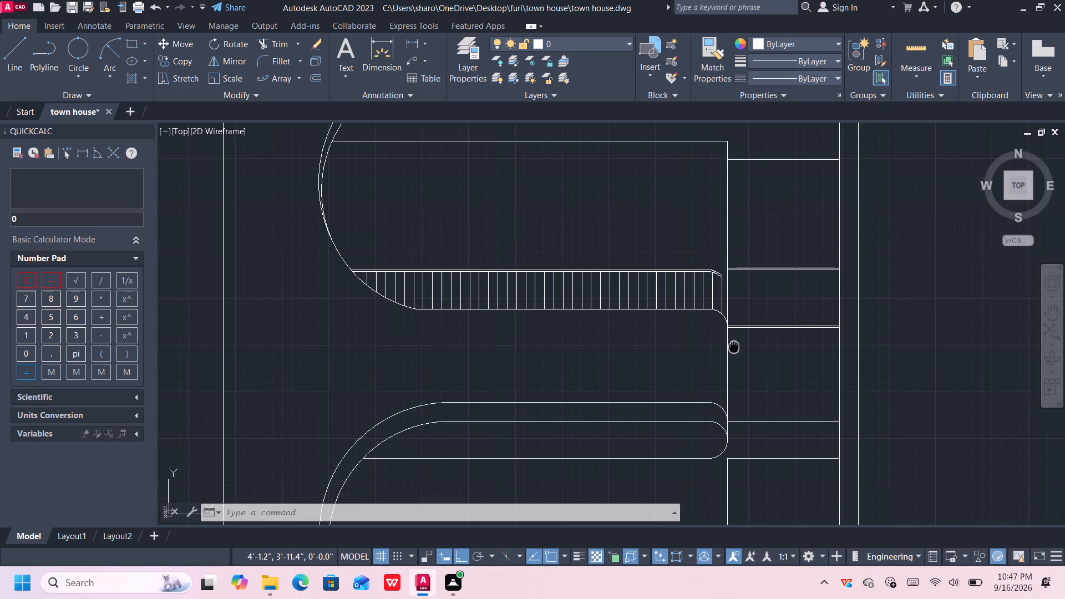
{"action": "middle_click_drag", "start_coordinate": [734, 347], "coordinate": [591, 334]}
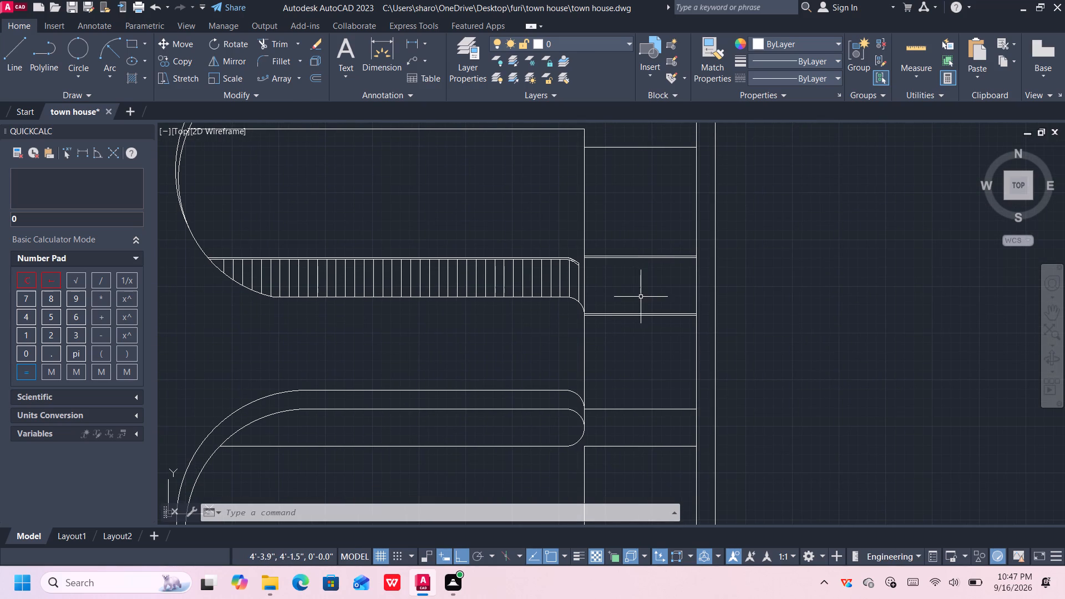
{"action": "middle_click_drag", "start_coordinate": [642, 304], "coordinate": [645, 314]}
{"action": "key", "text": "l"}
{"action": "key", "text": "Return"}
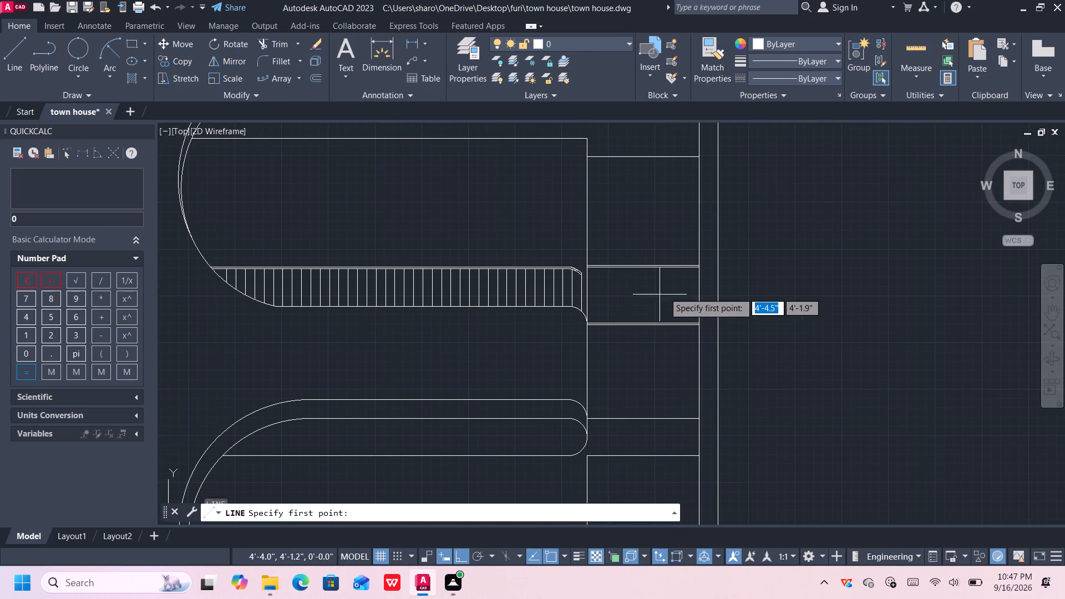
{"action": "left_click", "coordinate": [698, 267]}
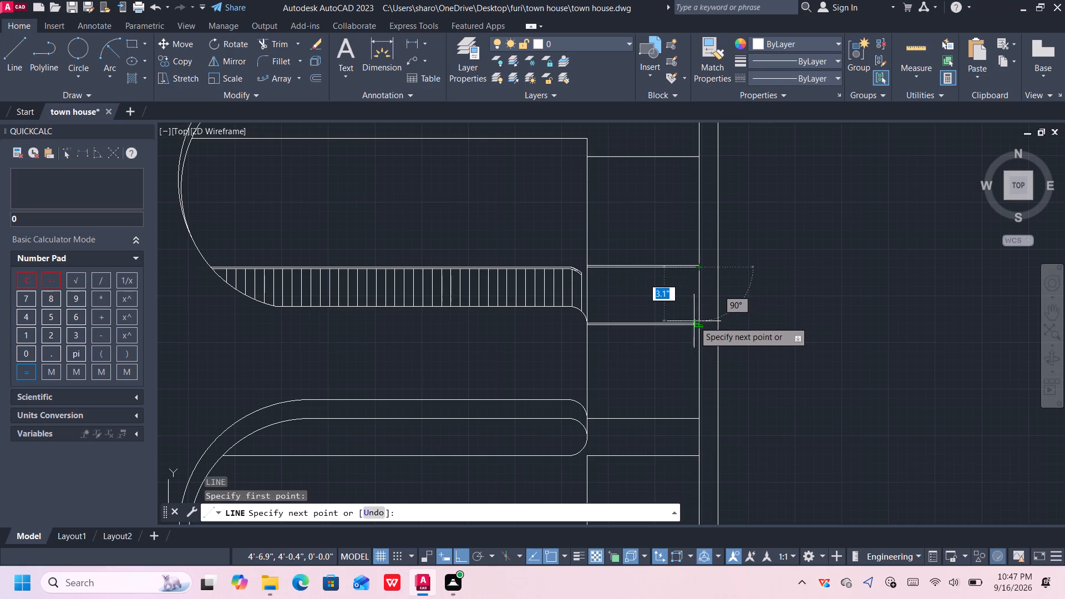
{"action": "scroll", "coordinate": [693, 320], "scroll_direction": "up", "scroll_amount": 3}
{"action": "left_click", "coordinate": [704, 326]}
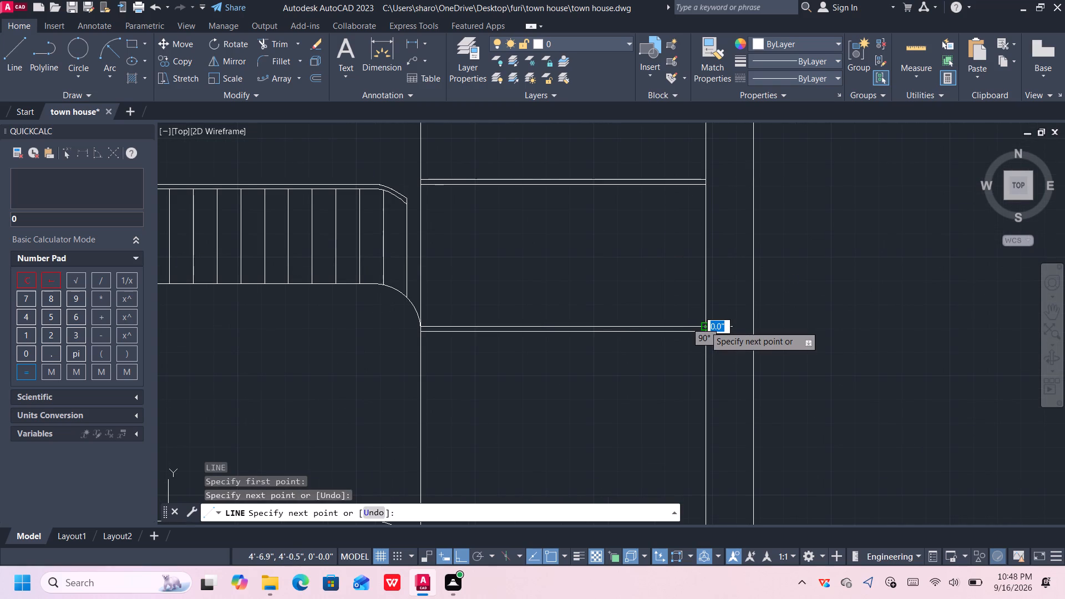
{"action": "key", "text": "Return"}
Move the new vertical line 0.2" left into the compartment.
{"action": "left_click", "coordinate": [704, 288]}
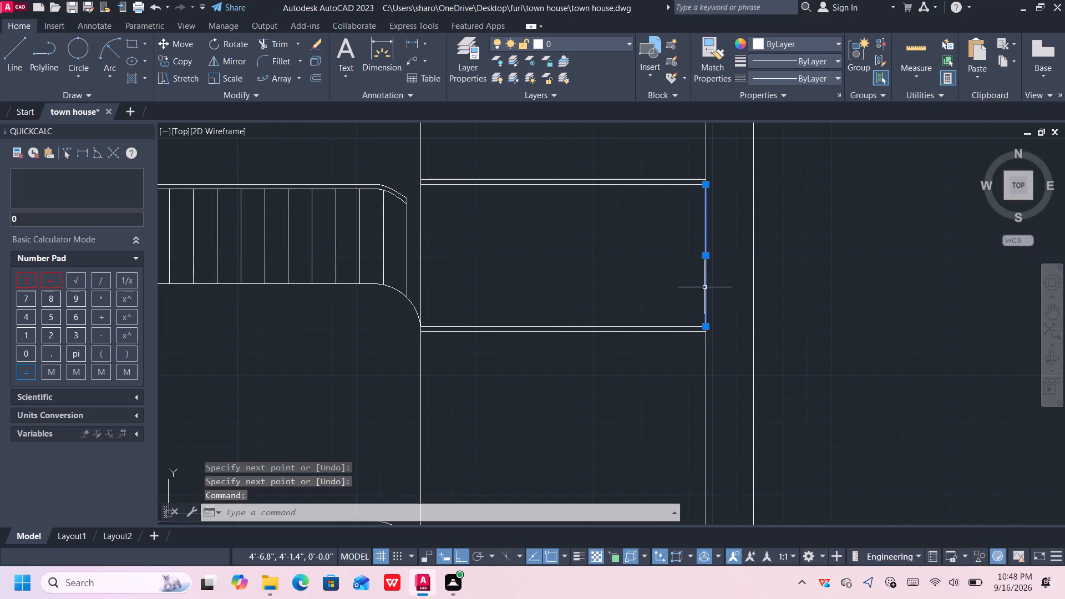
{"action": "left_click", "coordinate": [704, 257]}
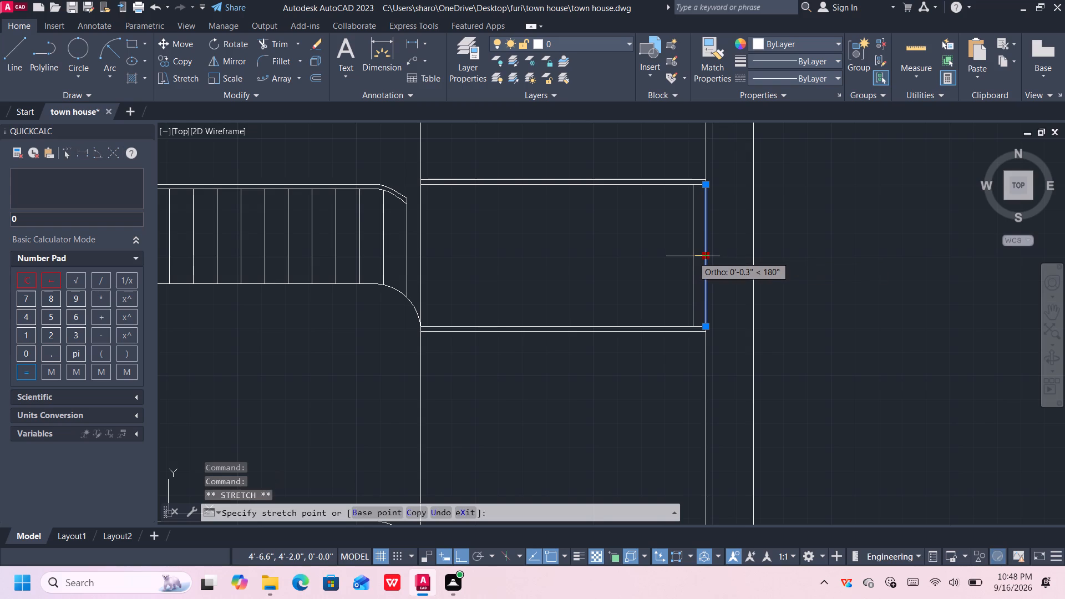
{"action": "type", "text": "0.2"}
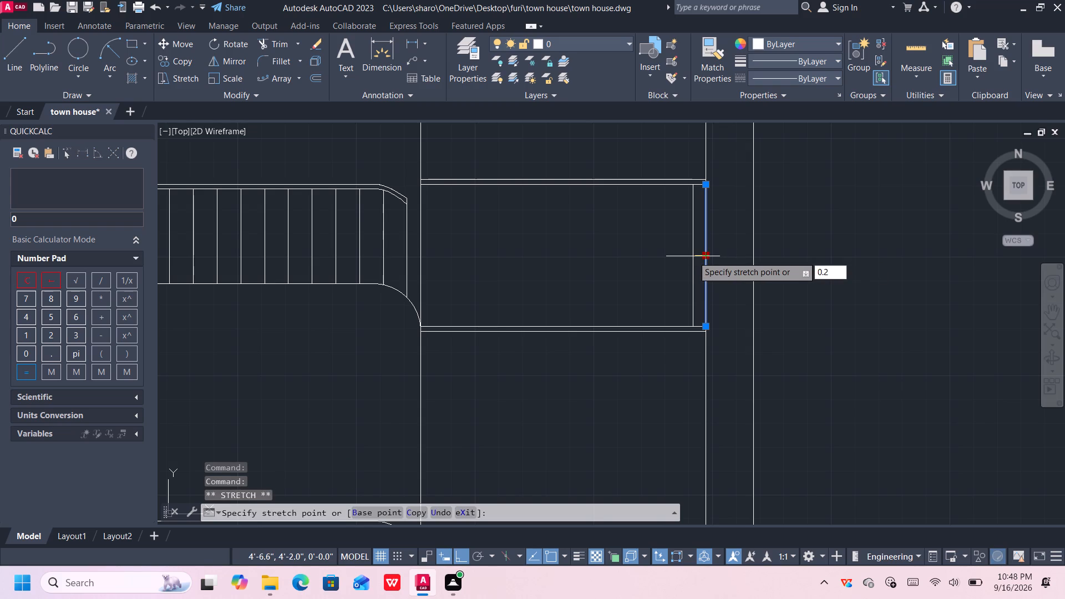
{"action": "key", "text": "shift+quotedbl"}
{"action": "key", "text": "Return"}
{"action": "key", "text": "Escape"}
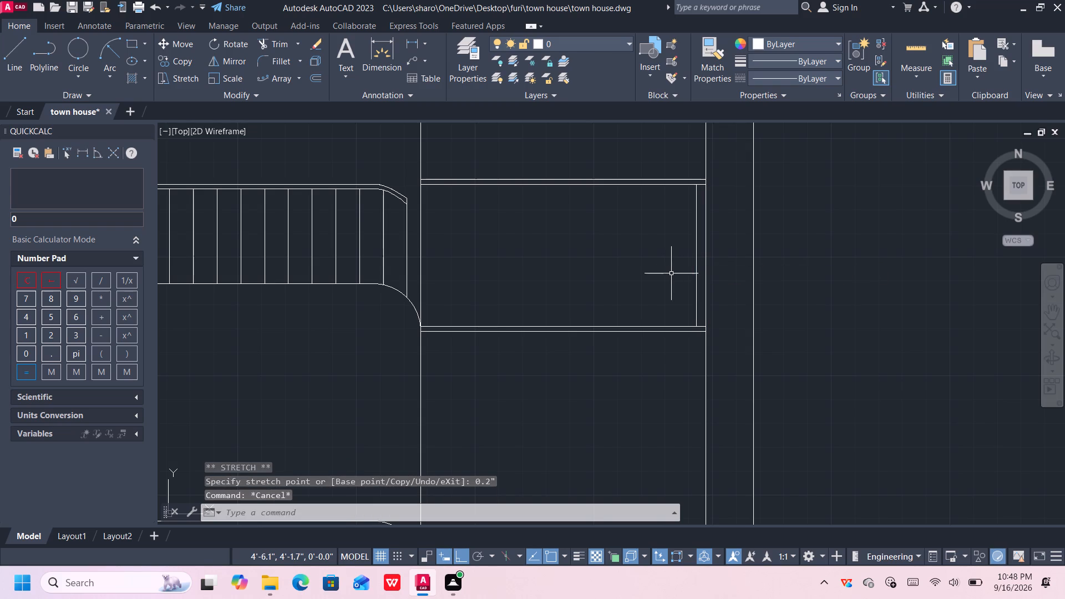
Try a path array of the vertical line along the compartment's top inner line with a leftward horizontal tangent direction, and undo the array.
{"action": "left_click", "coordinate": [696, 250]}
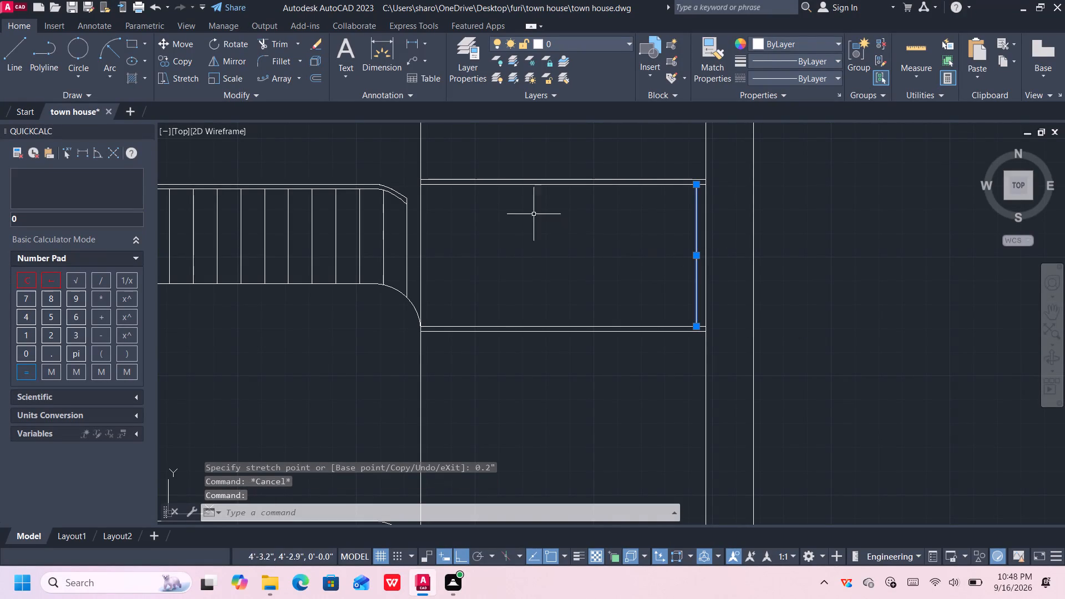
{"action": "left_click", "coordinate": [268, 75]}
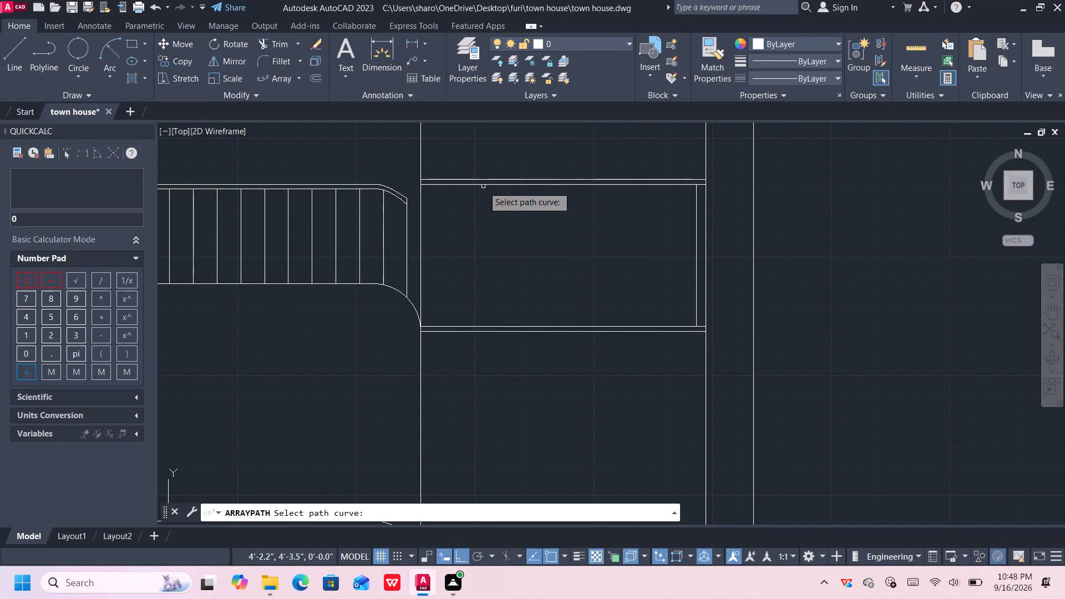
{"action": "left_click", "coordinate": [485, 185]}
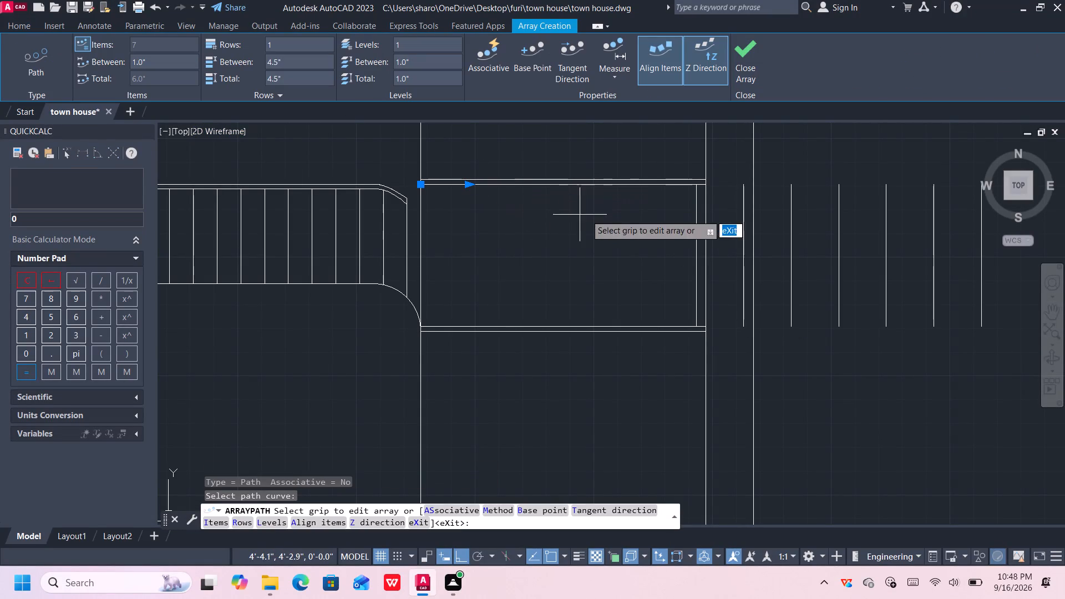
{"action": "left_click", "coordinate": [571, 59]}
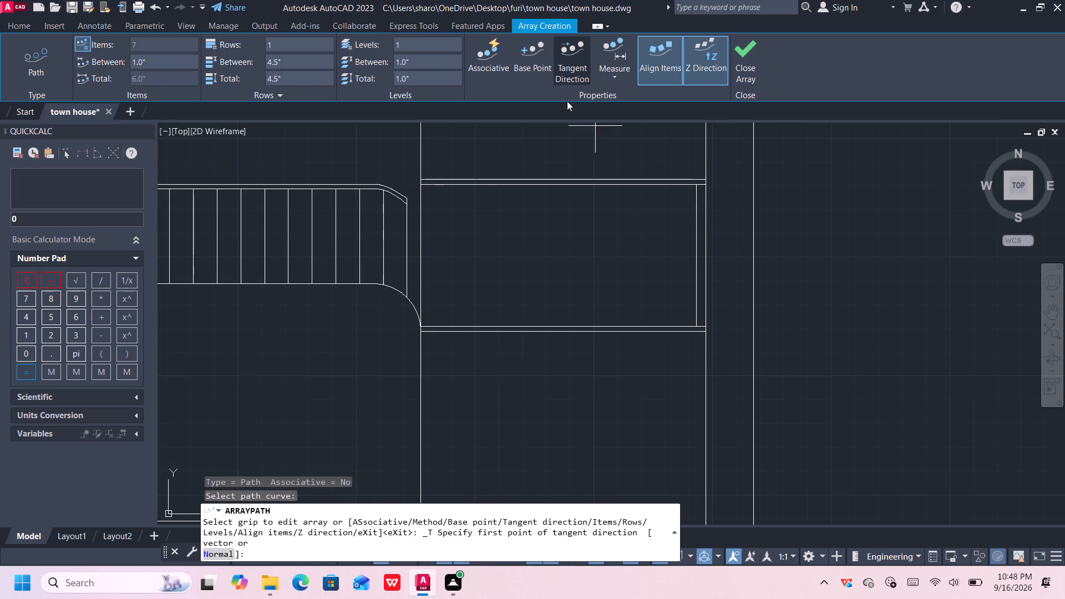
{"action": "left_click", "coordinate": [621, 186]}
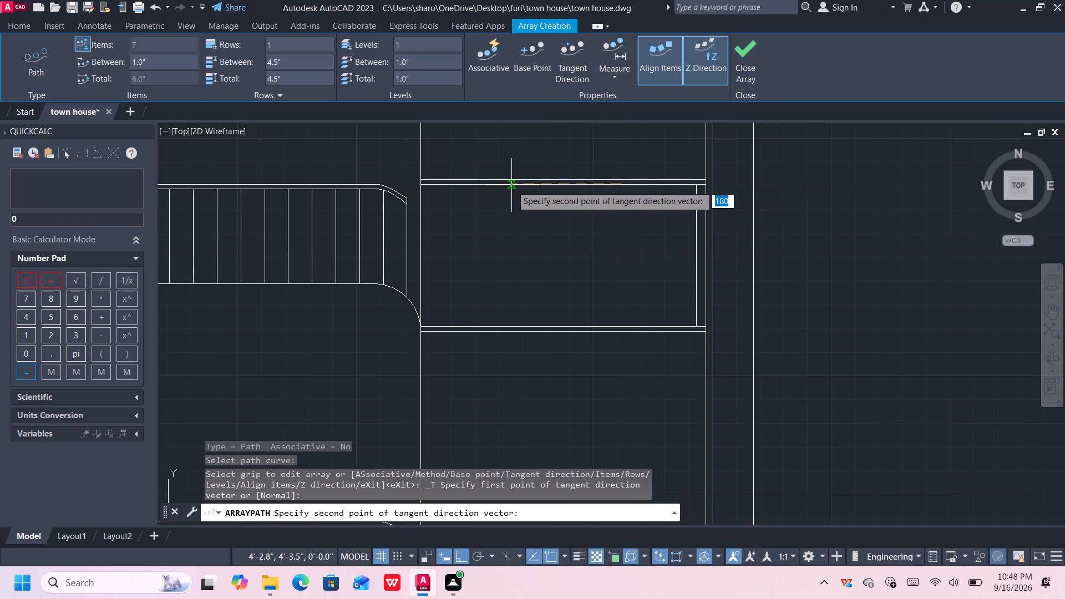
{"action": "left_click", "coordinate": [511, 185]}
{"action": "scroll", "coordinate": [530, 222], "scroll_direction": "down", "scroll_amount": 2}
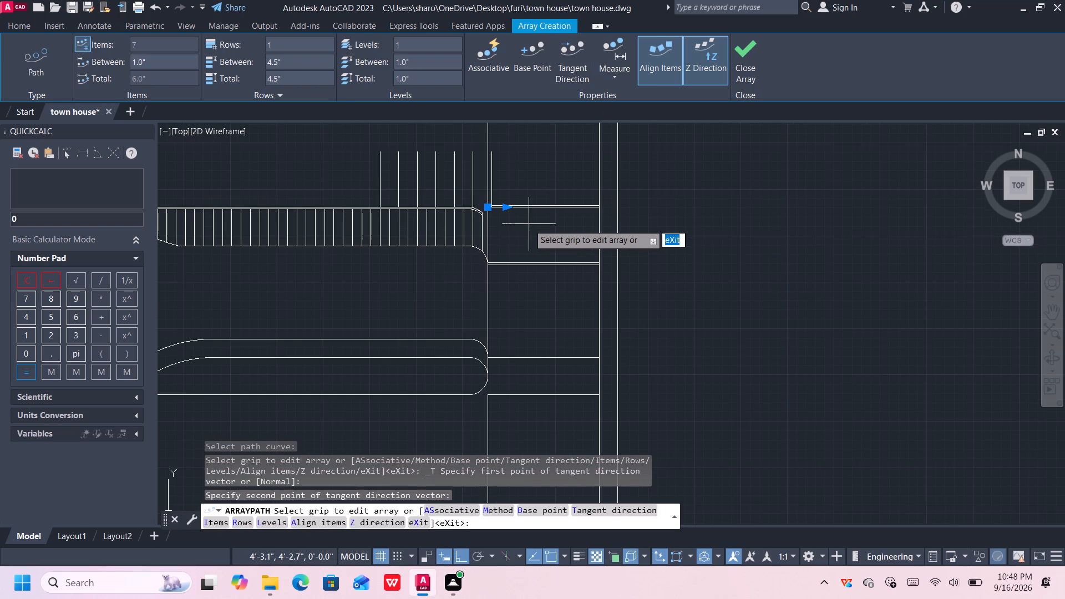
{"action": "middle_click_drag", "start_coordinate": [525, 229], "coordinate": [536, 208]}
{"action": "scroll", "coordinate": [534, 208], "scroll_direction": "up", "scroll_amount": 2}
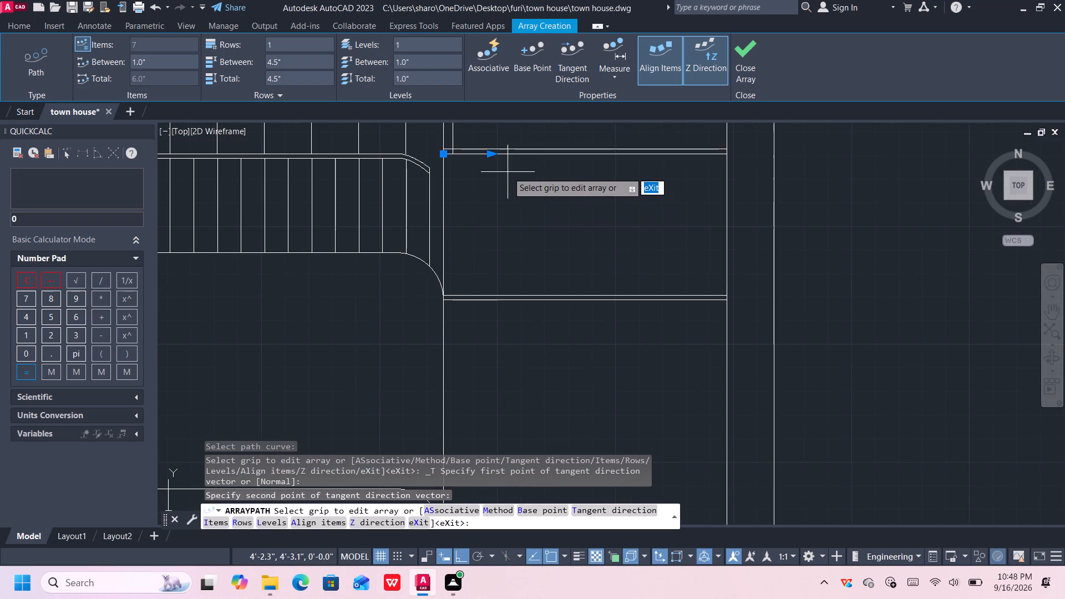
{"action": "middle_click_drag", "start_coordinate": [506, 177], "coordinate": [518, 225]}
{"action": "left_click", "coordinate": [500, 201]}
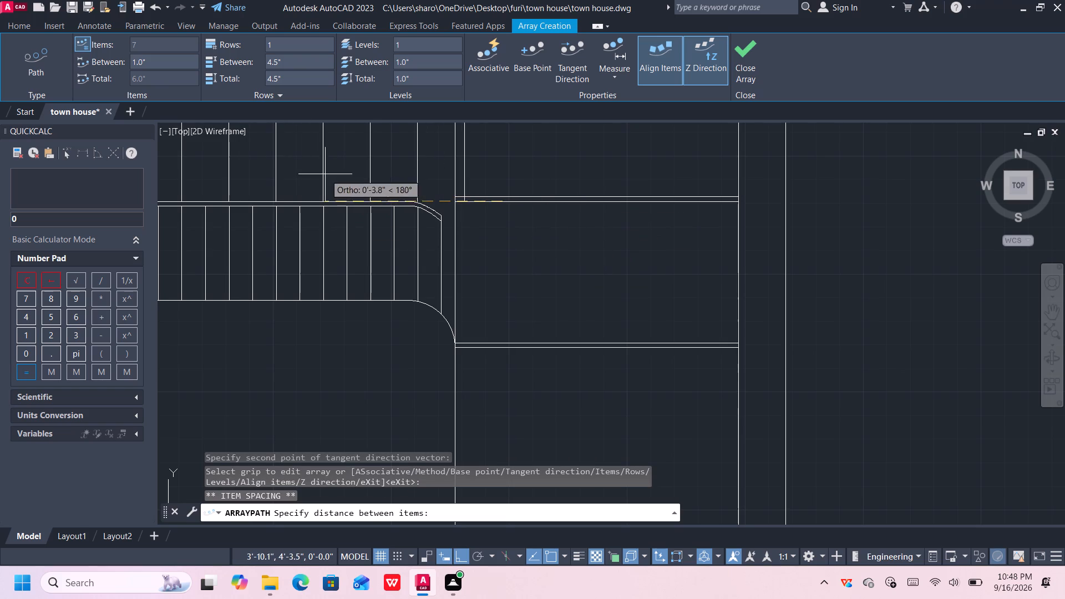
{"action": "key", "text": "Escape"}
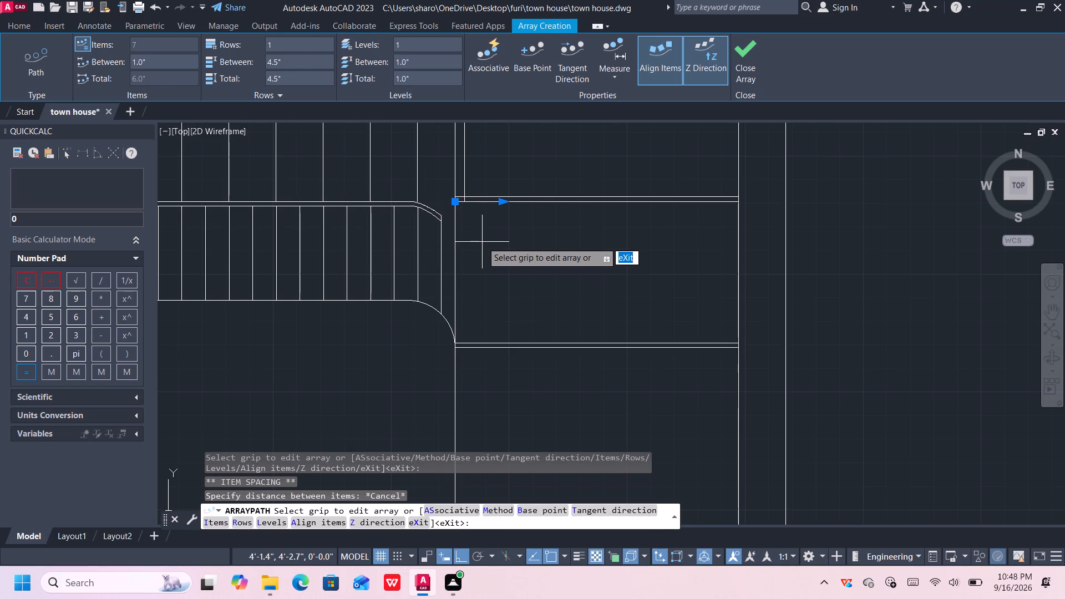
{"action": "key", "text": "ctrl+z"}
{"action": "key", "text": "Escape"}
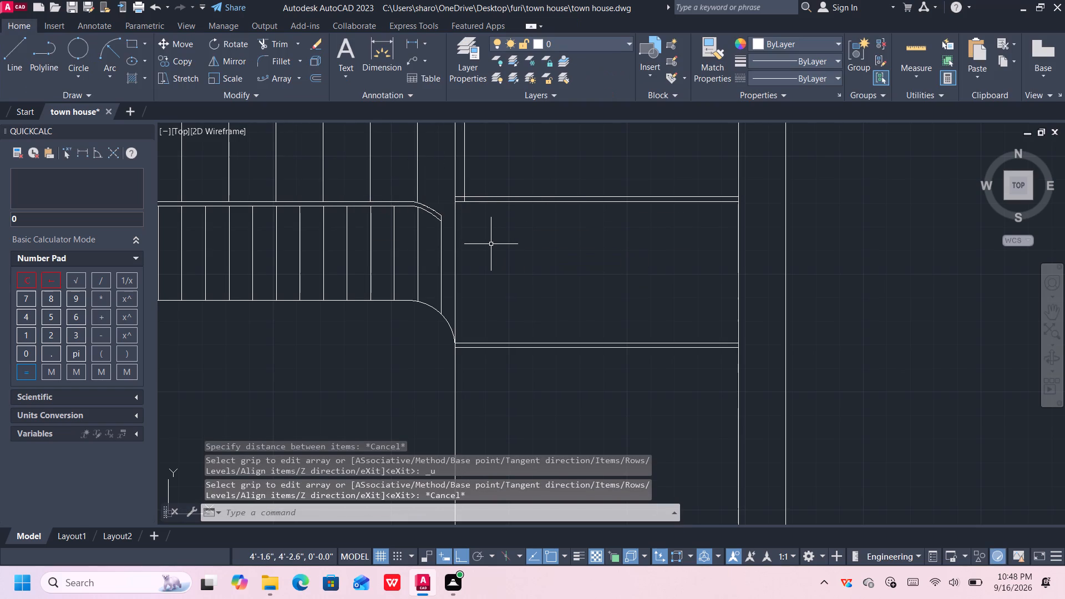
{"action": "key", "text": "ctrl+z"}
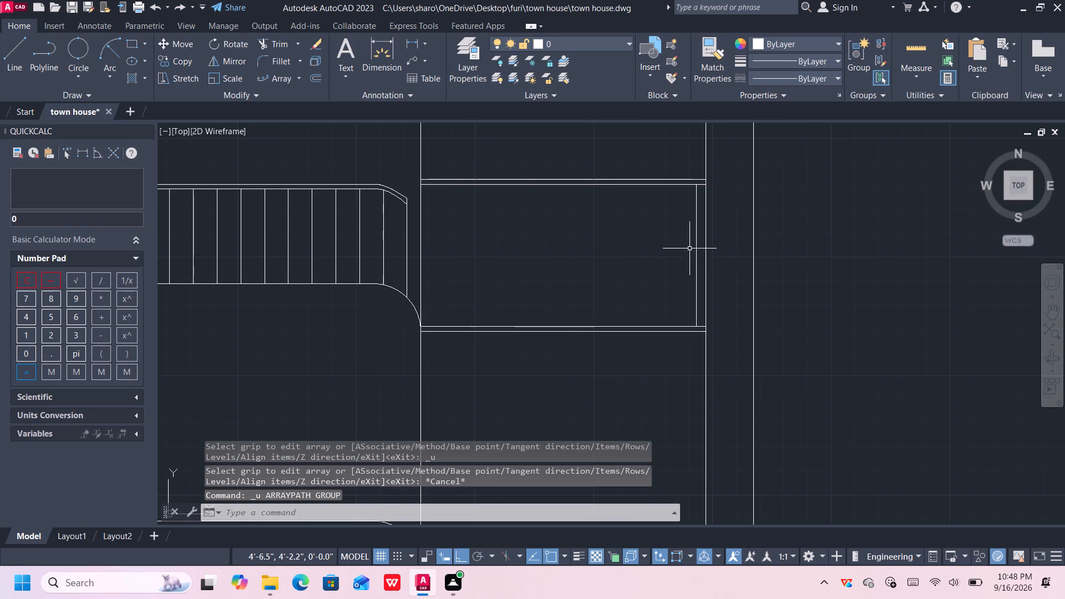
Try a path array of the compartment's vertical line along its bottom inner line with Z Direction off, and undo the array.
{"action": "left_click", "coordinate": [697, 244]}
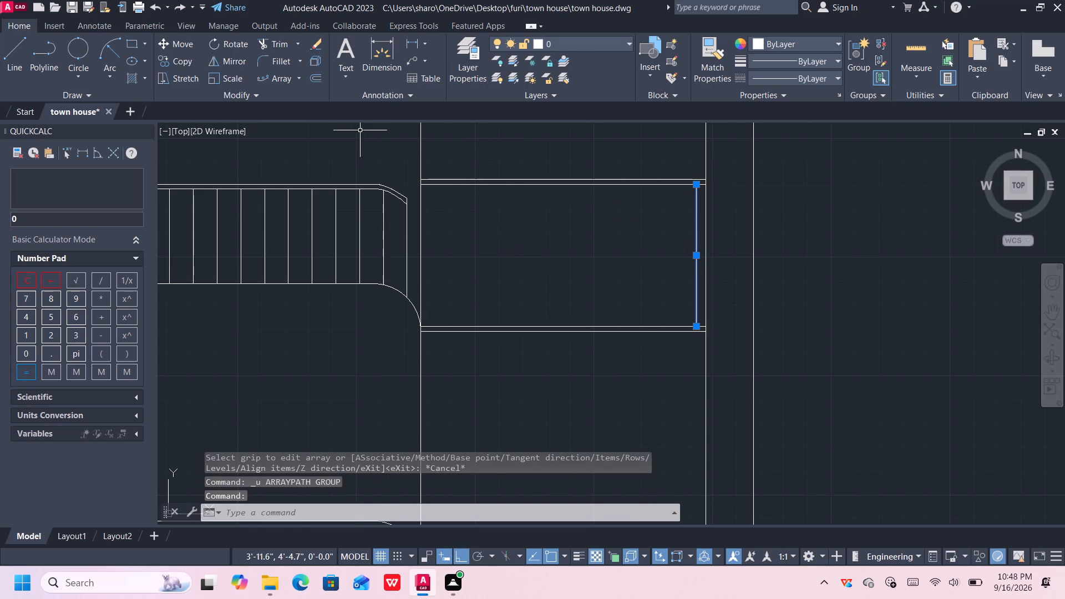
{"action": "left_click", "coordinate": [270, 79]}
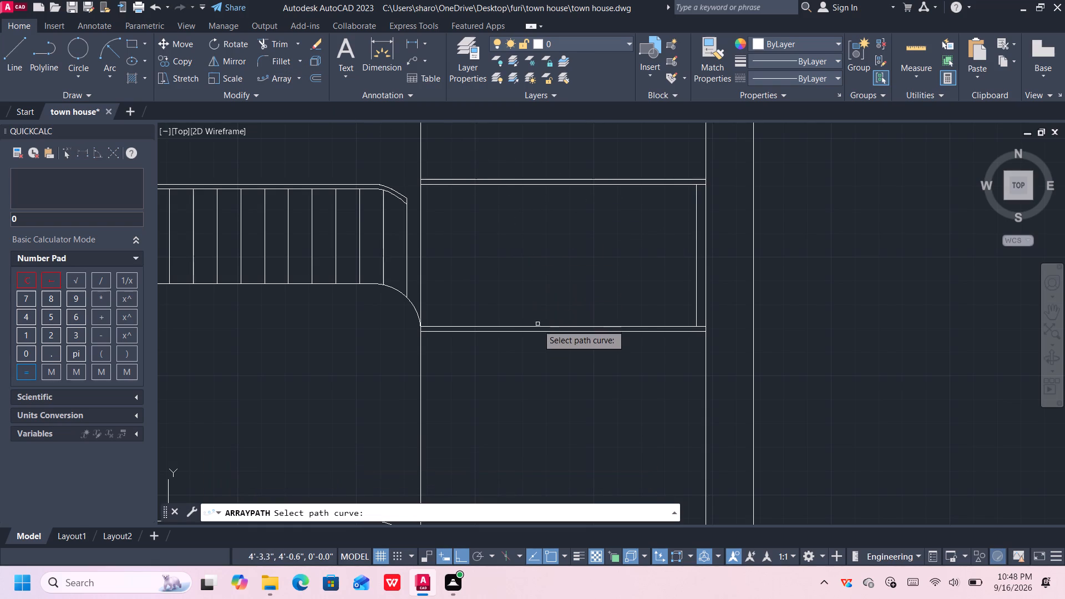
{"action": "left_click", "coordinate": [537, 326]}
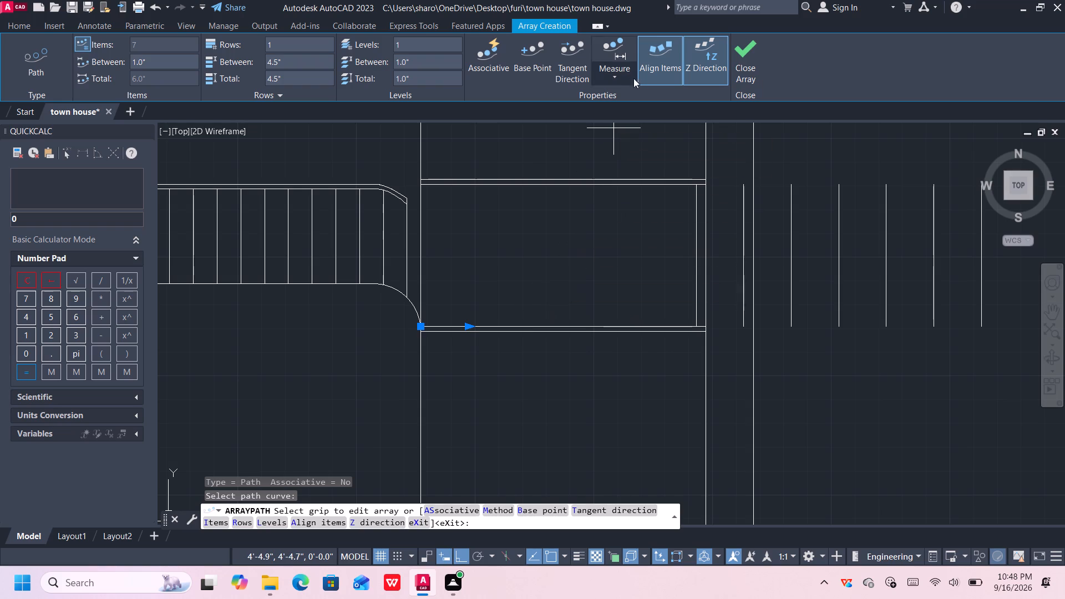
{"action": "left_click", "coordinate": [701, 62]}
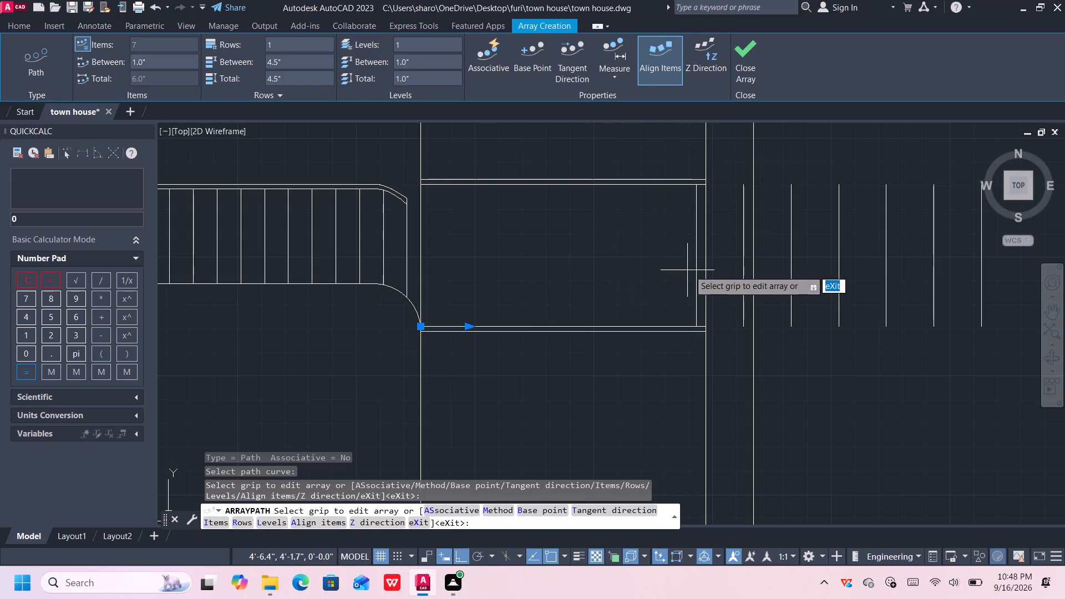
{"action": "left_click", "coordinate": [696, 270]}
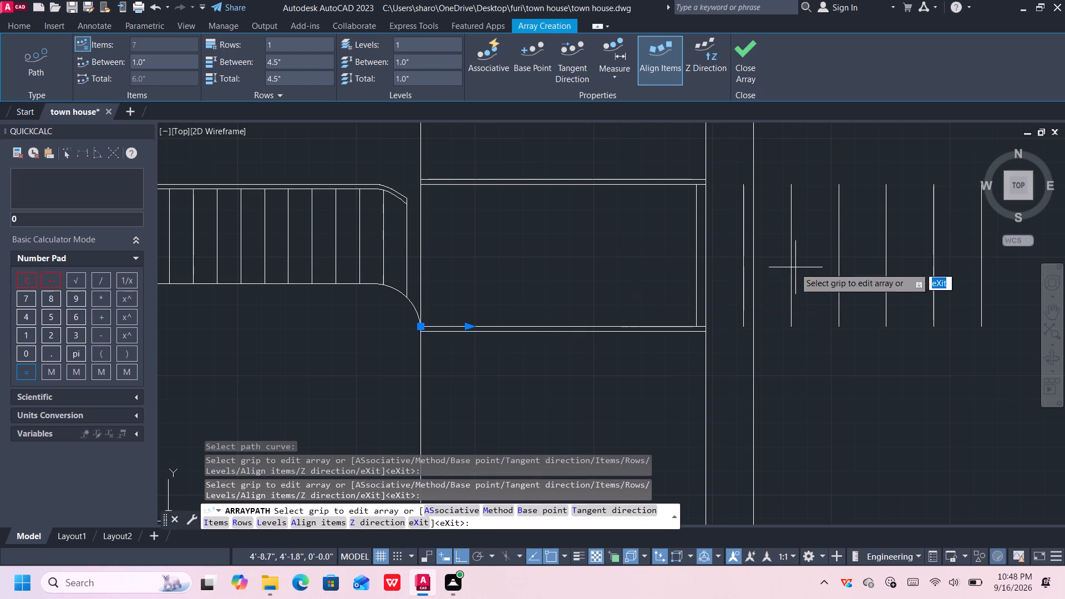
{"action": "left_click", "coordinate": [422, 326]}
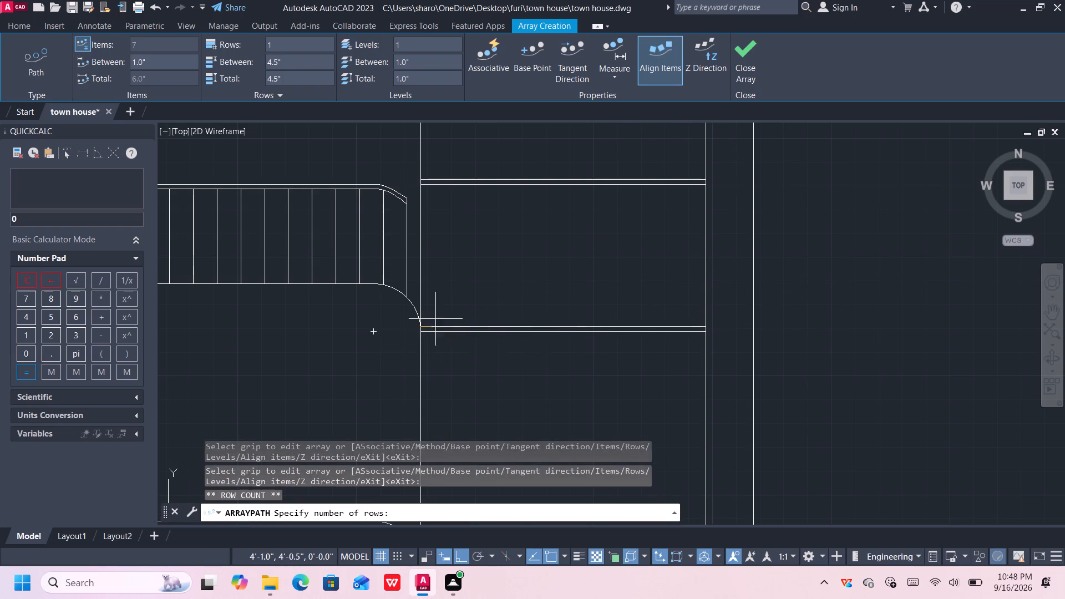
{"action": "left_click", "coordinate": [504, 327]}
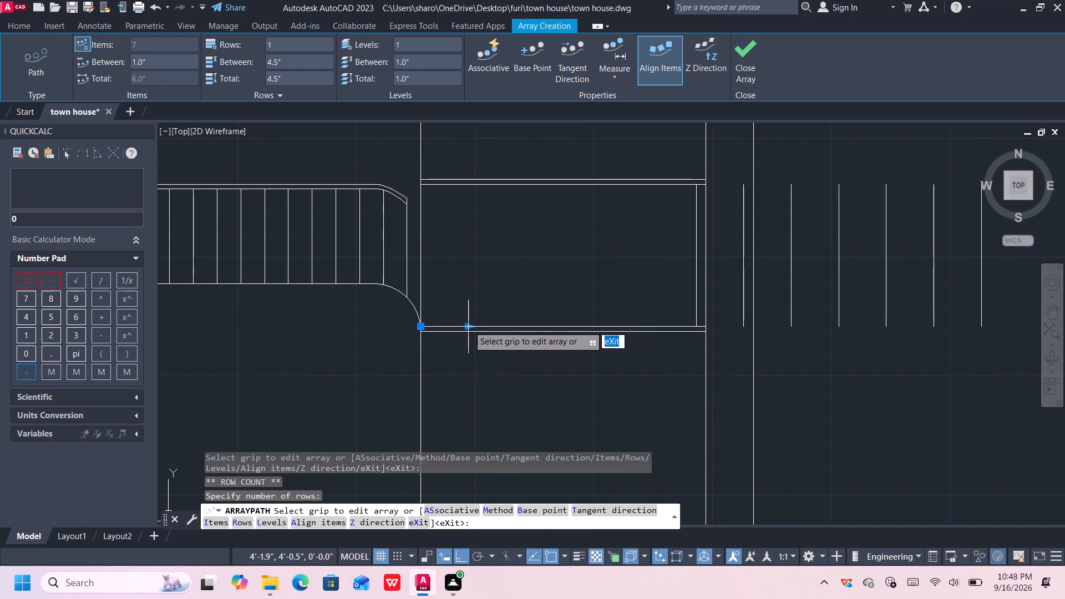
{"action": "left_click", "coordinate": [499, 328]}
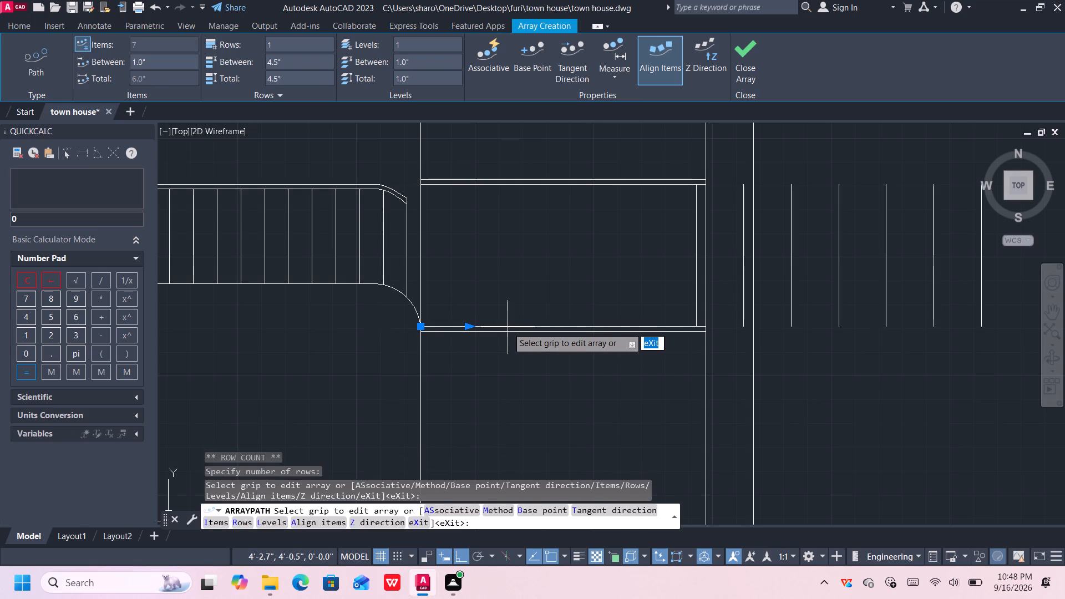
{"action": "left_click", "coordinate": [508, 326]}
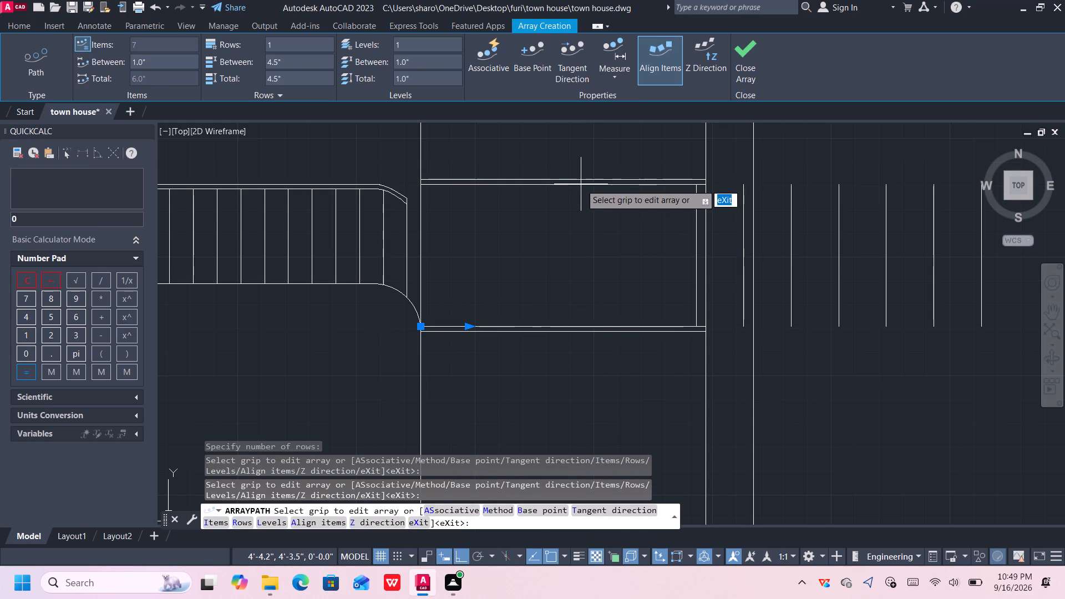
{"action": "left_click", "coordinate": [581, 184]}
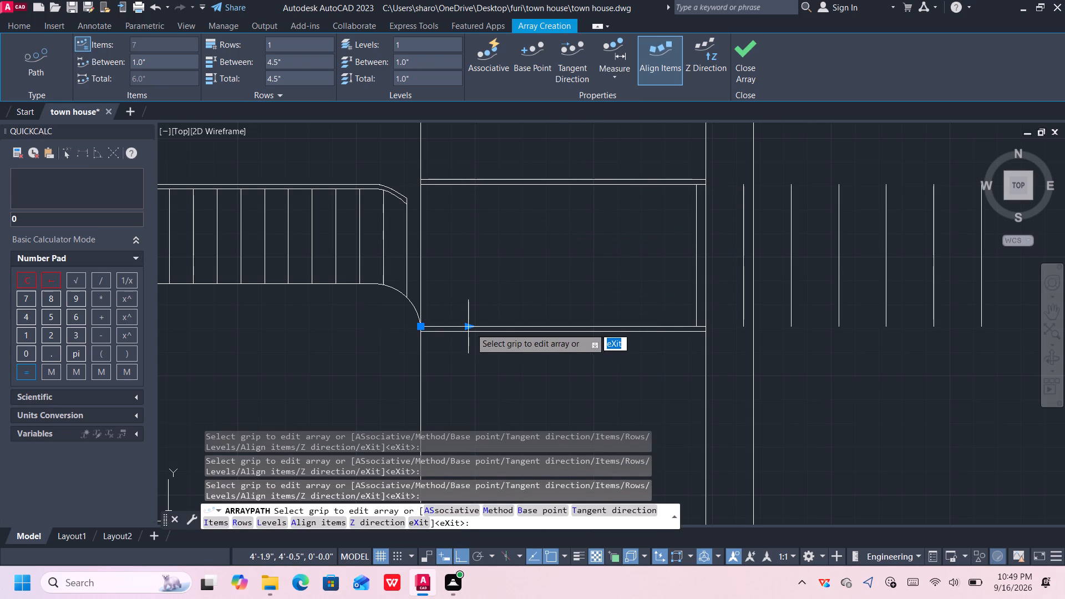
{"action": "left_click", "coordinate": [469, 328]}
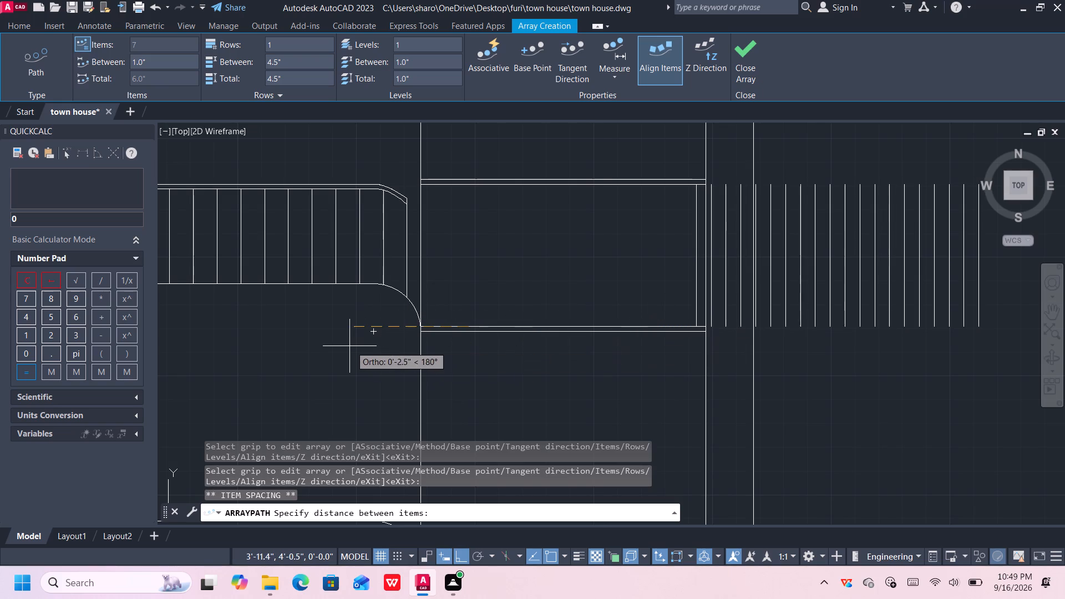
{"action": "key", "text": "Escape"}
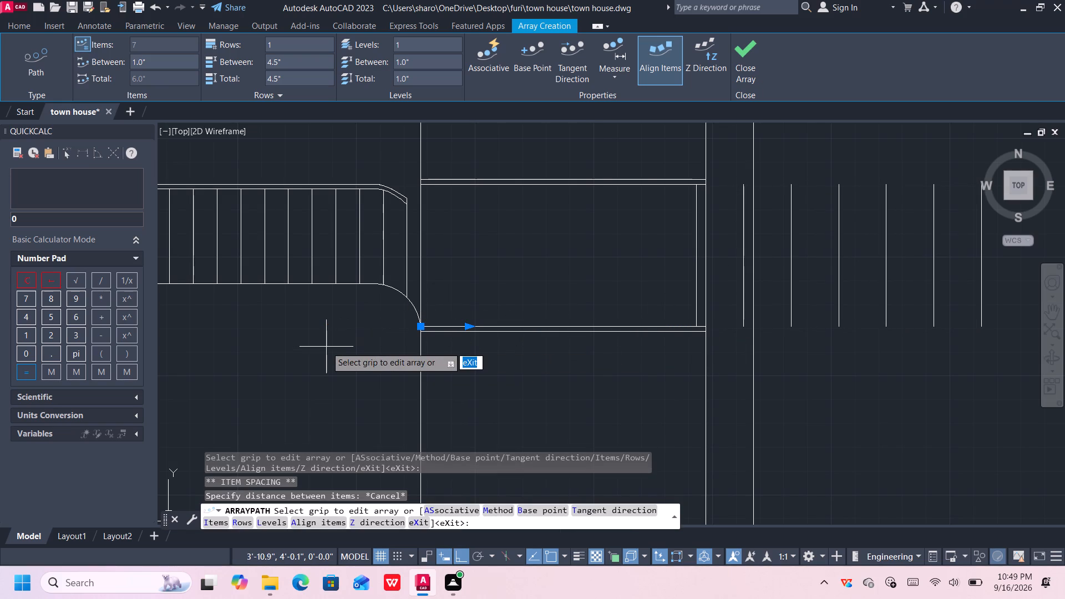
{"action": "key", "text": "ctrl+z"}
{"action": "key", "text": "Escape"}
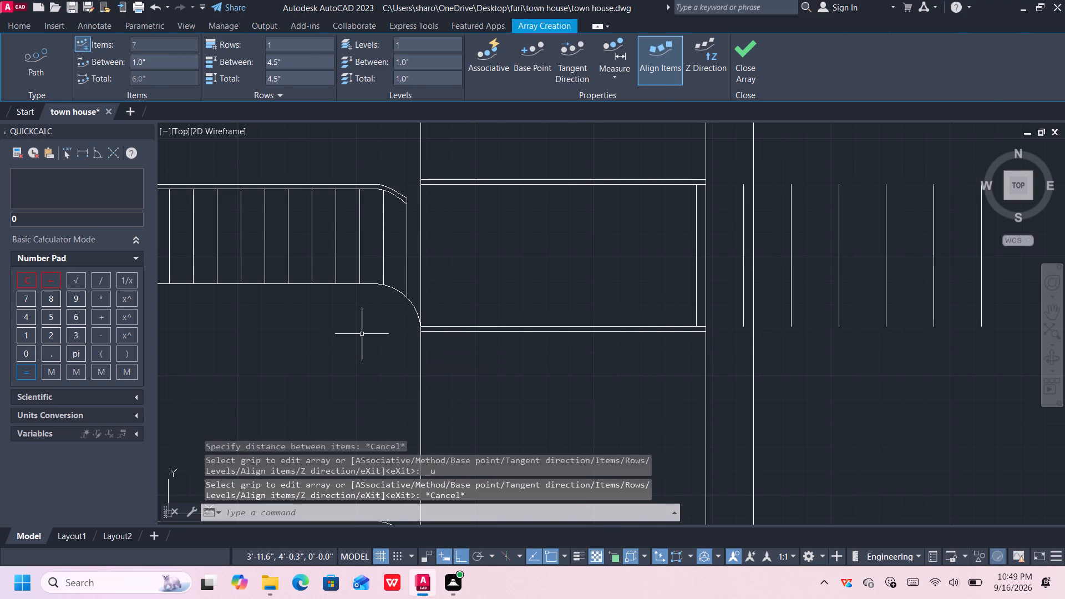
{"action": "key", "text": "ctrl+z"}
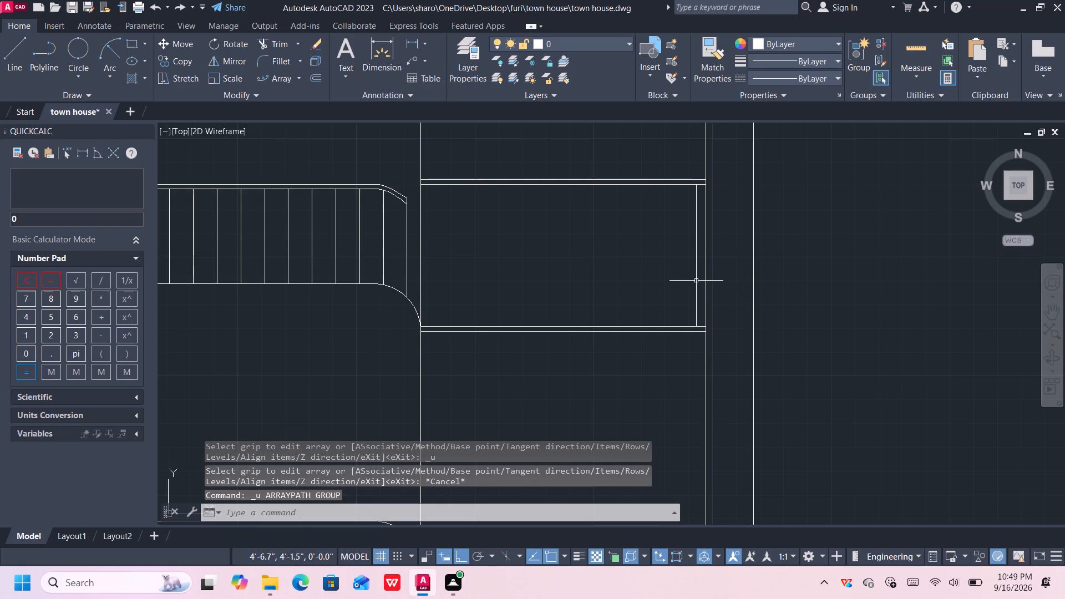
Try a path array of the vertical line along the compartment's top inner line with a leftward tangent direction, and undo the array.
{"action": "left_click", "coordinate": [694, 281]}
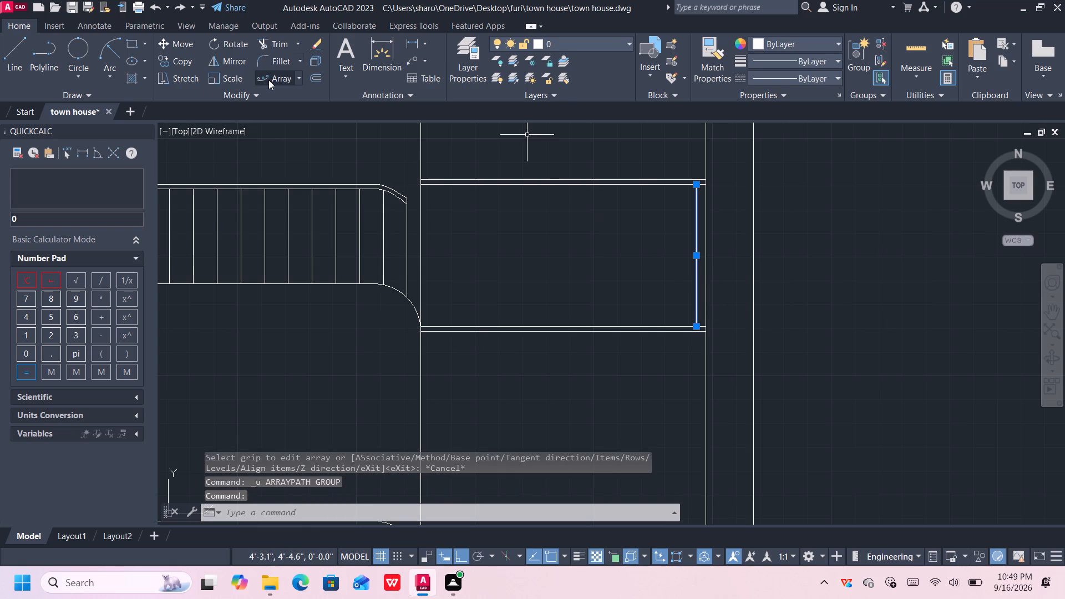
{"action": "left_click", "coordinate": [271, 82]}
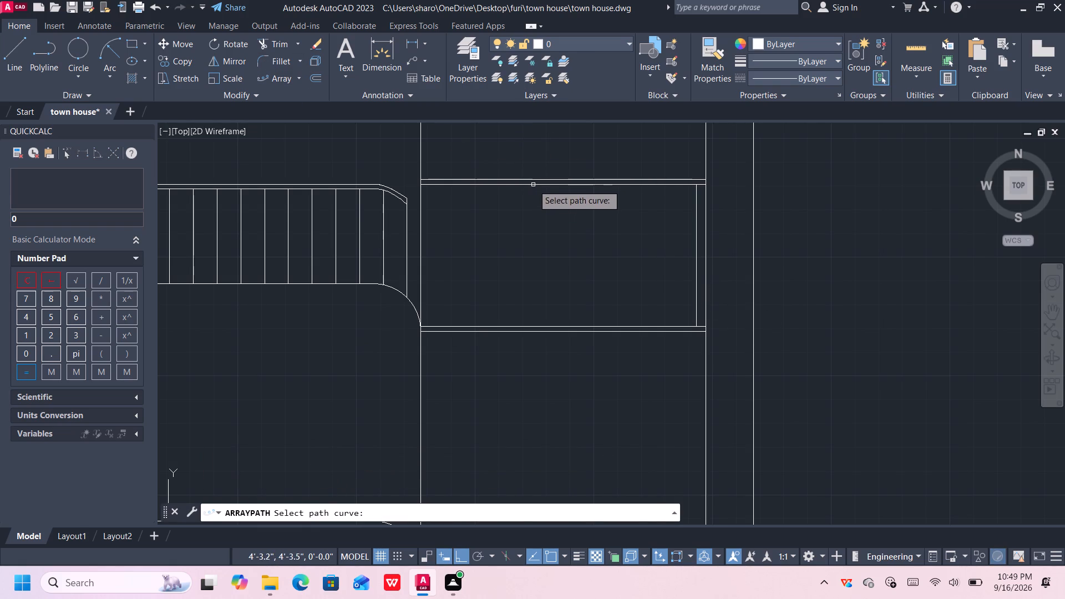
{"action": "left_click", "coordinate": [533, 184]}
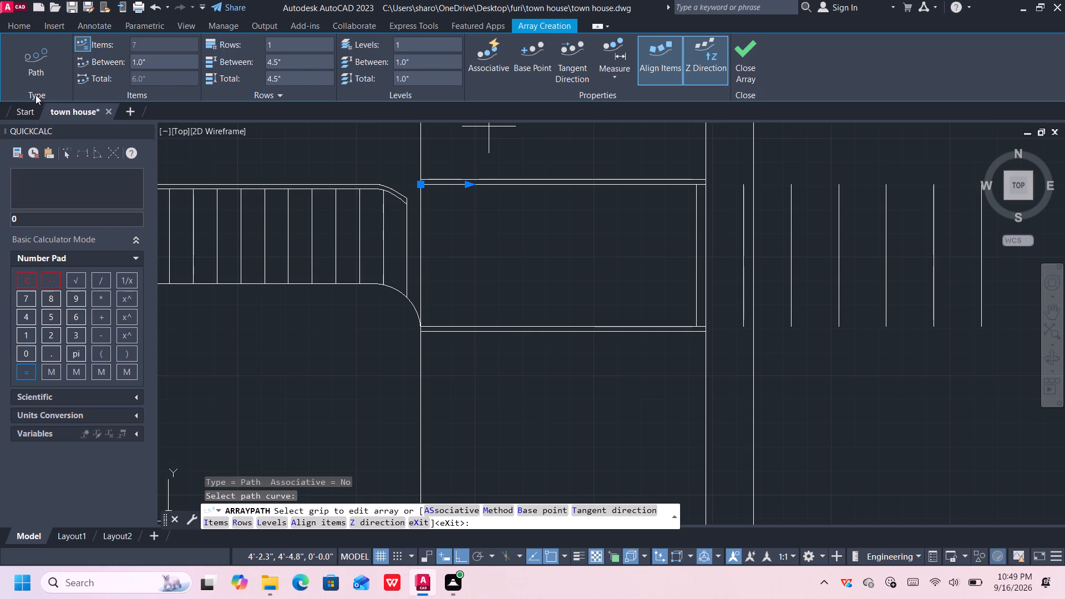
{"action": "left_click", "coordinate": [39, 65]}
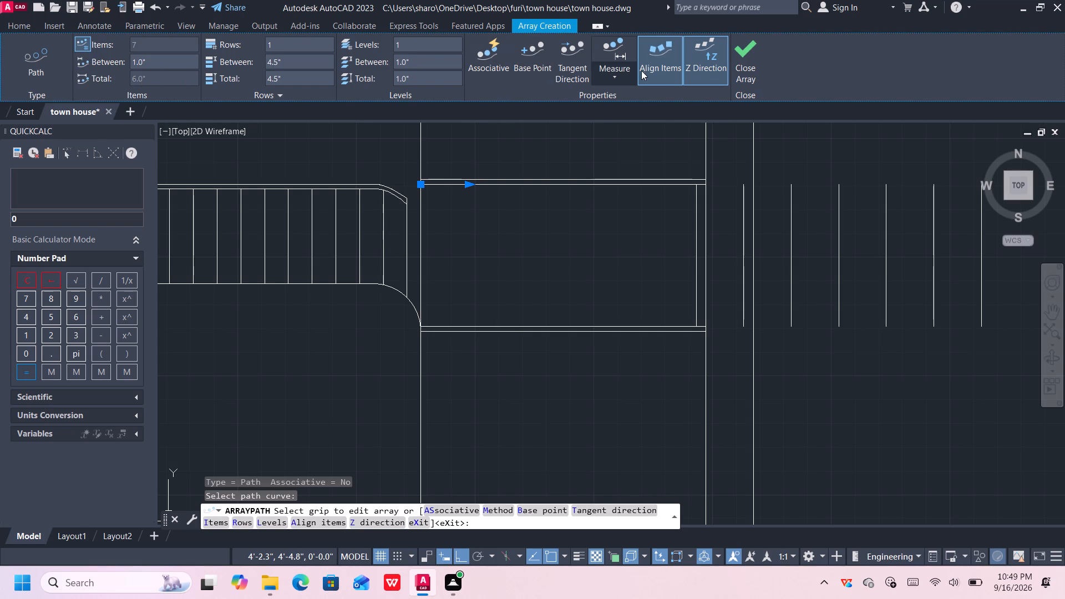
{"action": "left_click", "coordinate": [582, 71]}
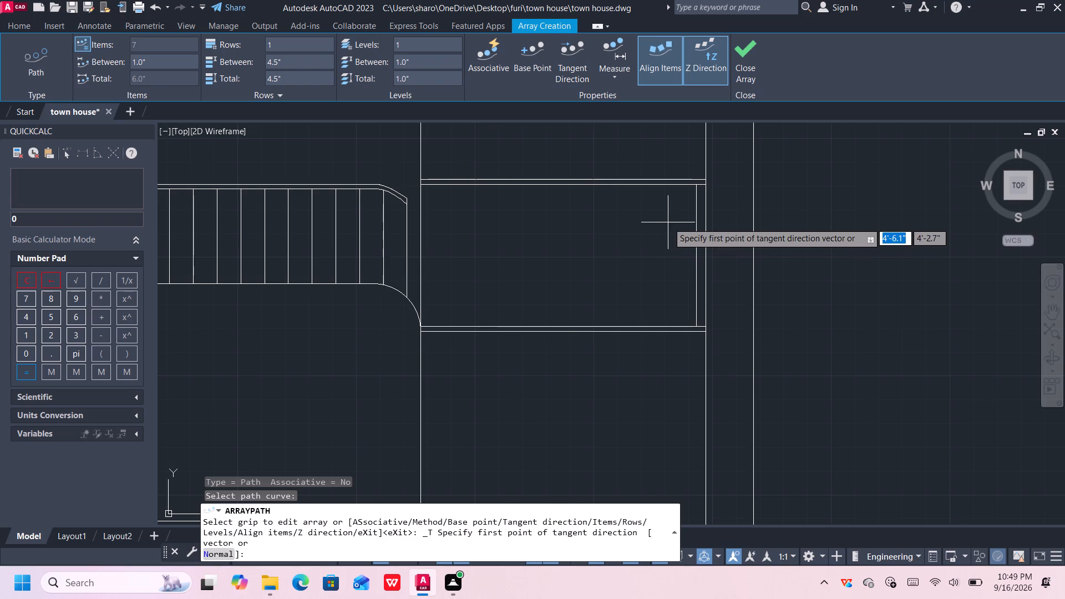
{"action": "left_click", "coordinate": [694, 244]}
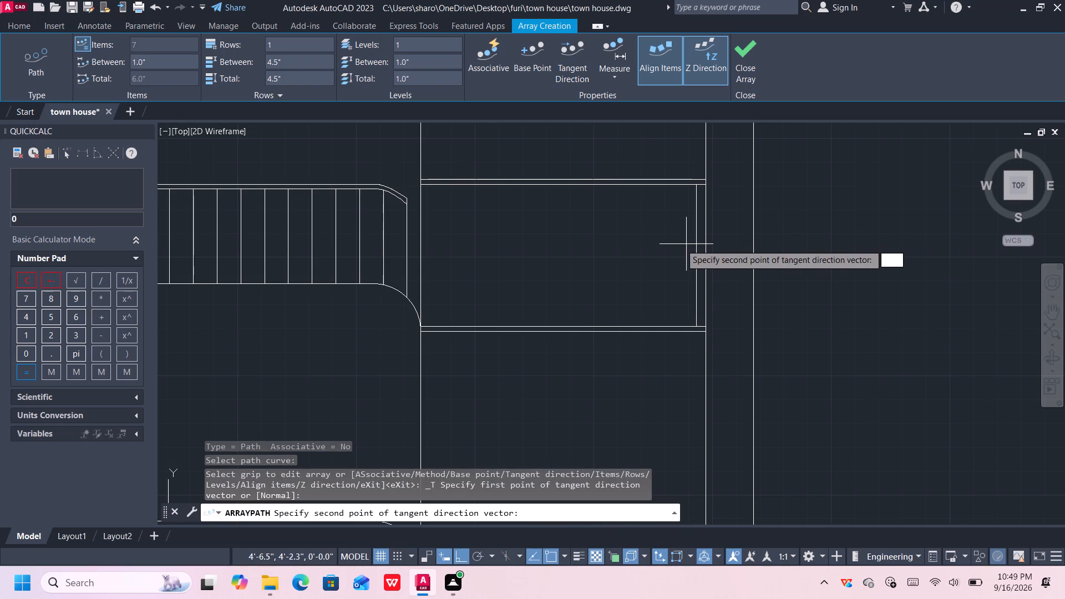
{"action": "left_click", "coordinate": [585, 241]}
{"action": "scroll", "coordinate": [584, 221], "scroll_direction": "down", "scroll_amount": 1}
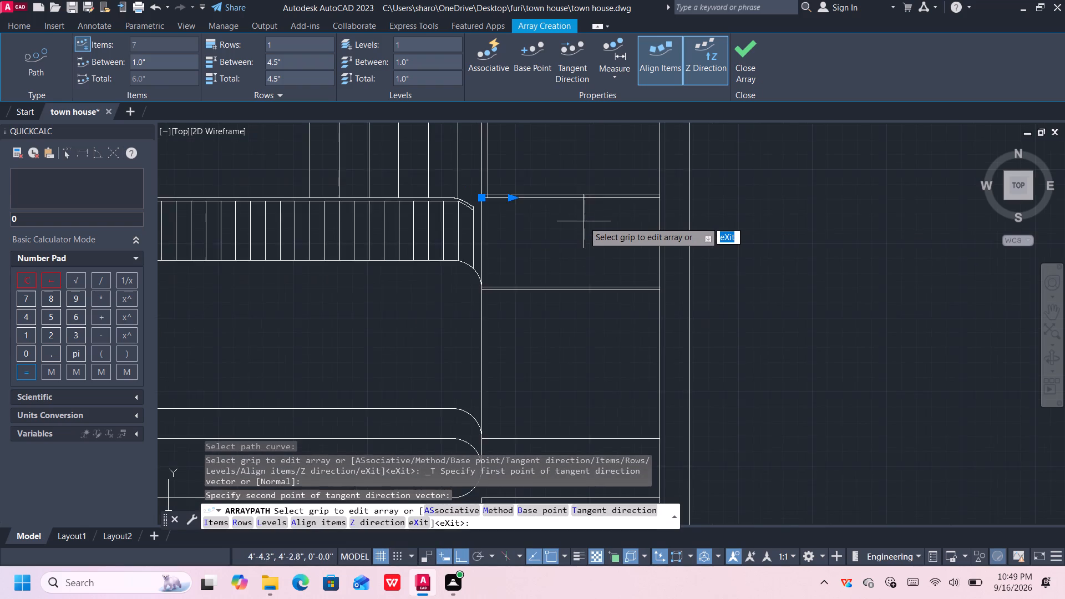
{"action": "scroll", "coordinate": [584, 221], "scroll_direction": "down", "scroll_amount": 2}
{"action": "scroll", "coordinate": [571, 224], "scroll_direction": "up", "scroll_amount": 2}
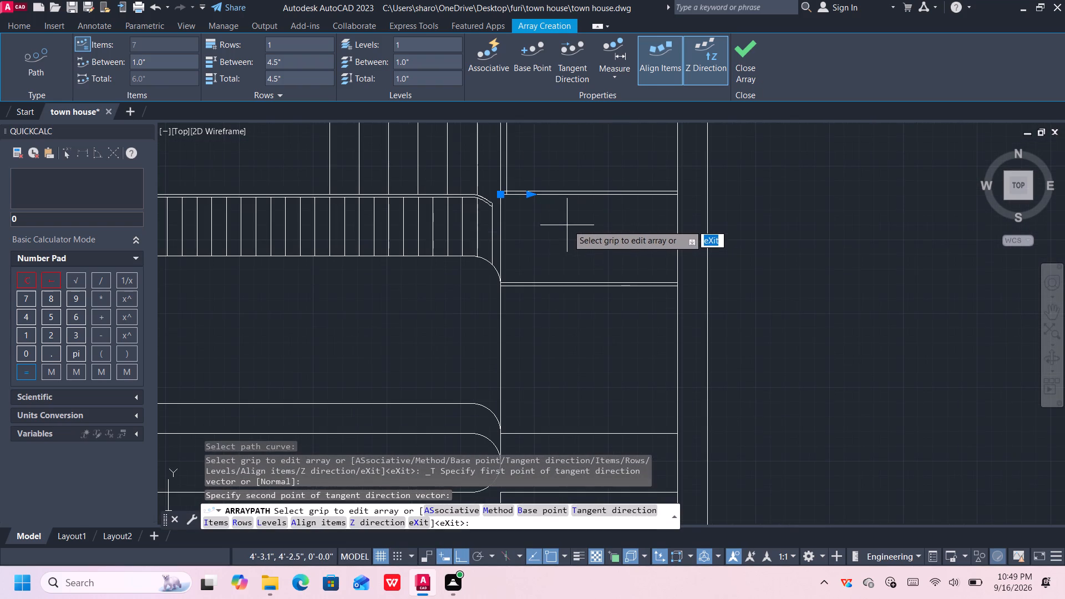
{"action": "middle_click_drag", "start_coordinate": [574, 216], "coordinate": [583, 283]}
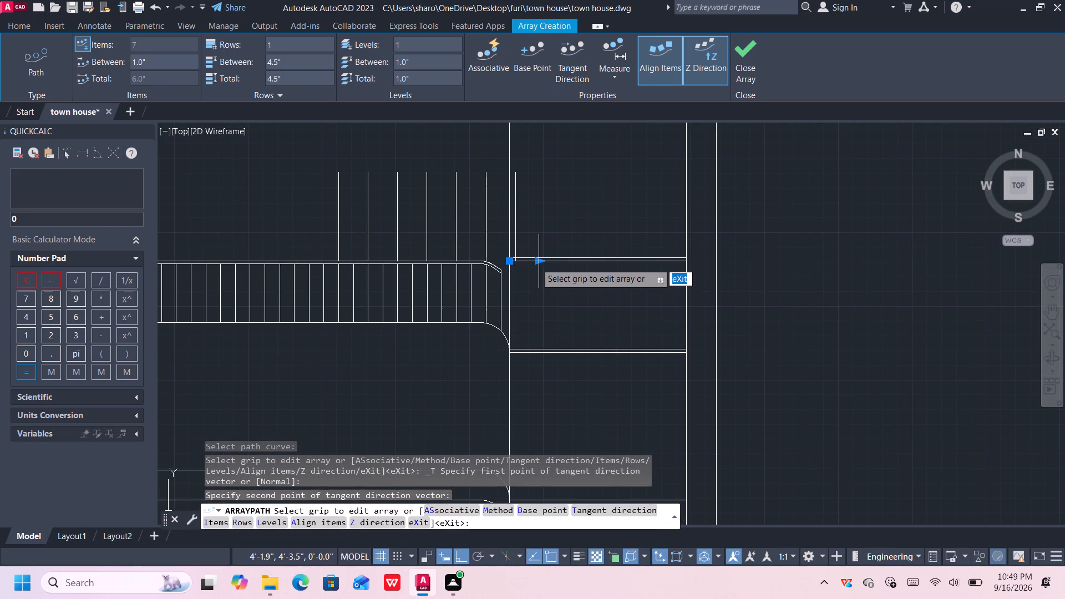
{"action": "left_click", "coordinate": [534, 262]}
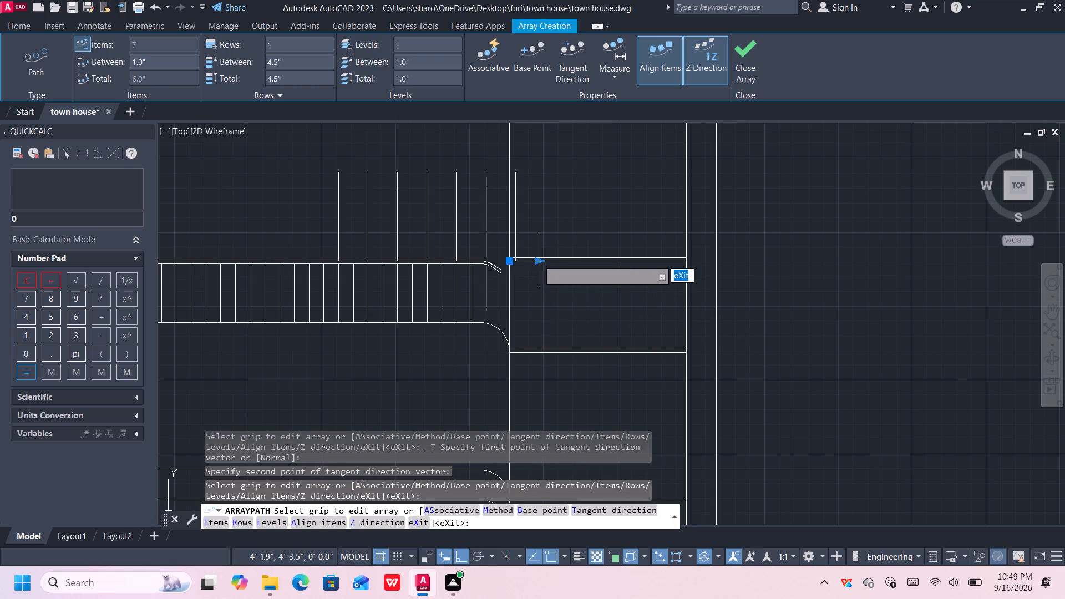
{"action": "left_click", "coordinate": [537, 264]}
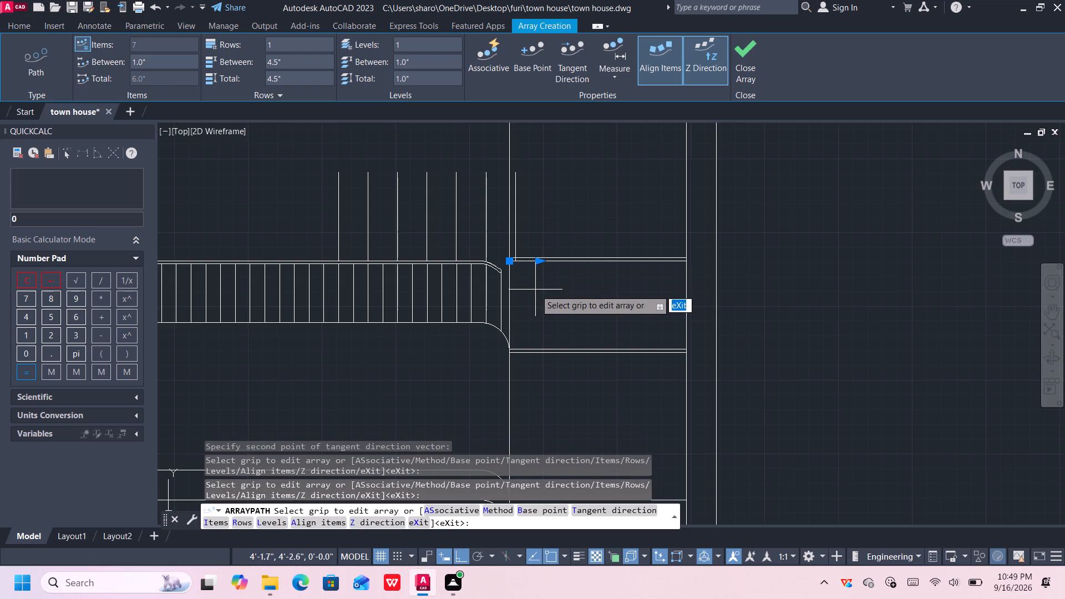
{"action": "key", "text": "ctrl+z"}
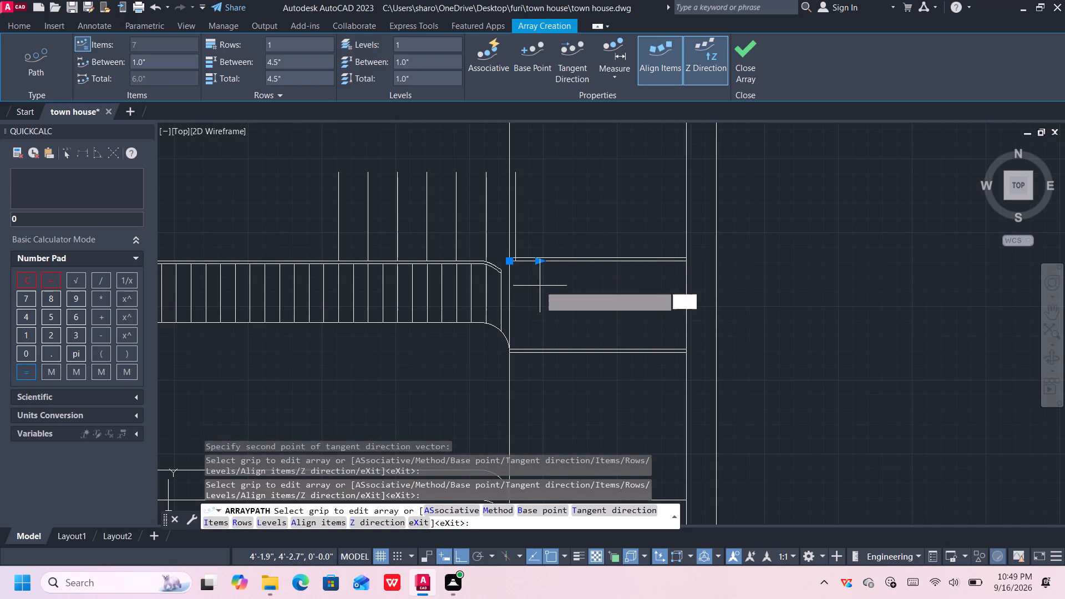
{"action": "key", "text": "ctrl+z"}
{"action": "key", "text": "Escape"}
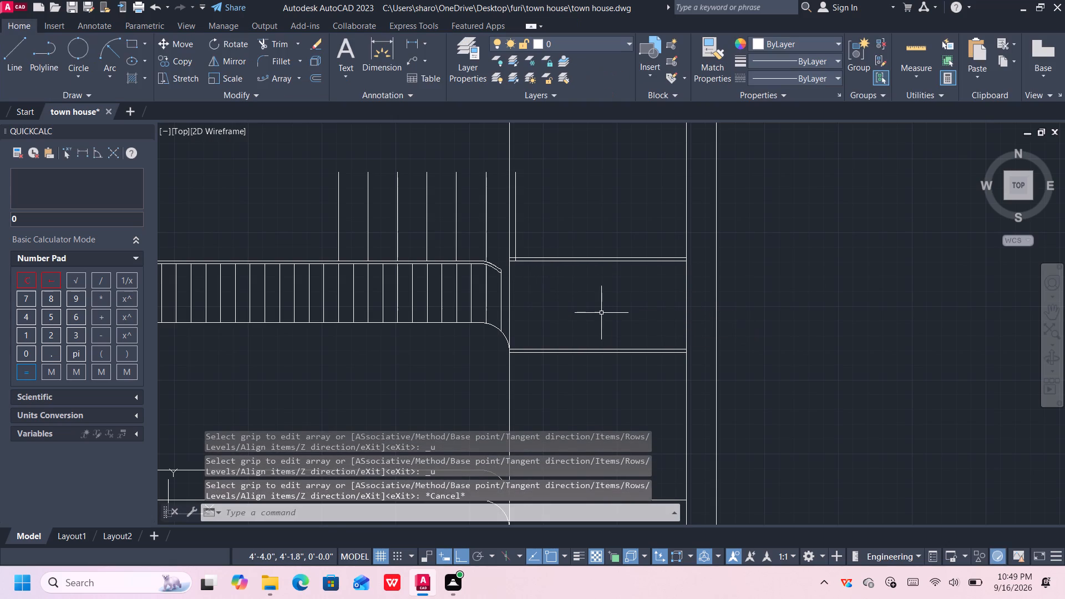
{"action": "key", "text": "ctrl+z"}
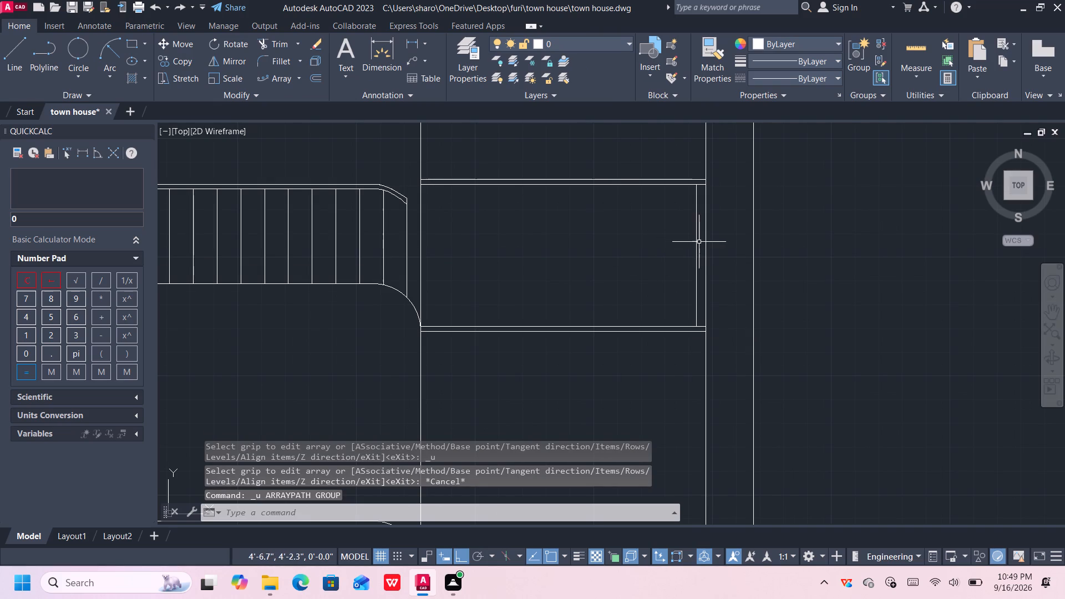
Move the vertical line to the compartment's left edge, and offset its position 0.5" right into the compartment.
{"action": "left_click", "coordinate": [697, 243]}
{"action": "left_click", "coordinate": [696, 256]}
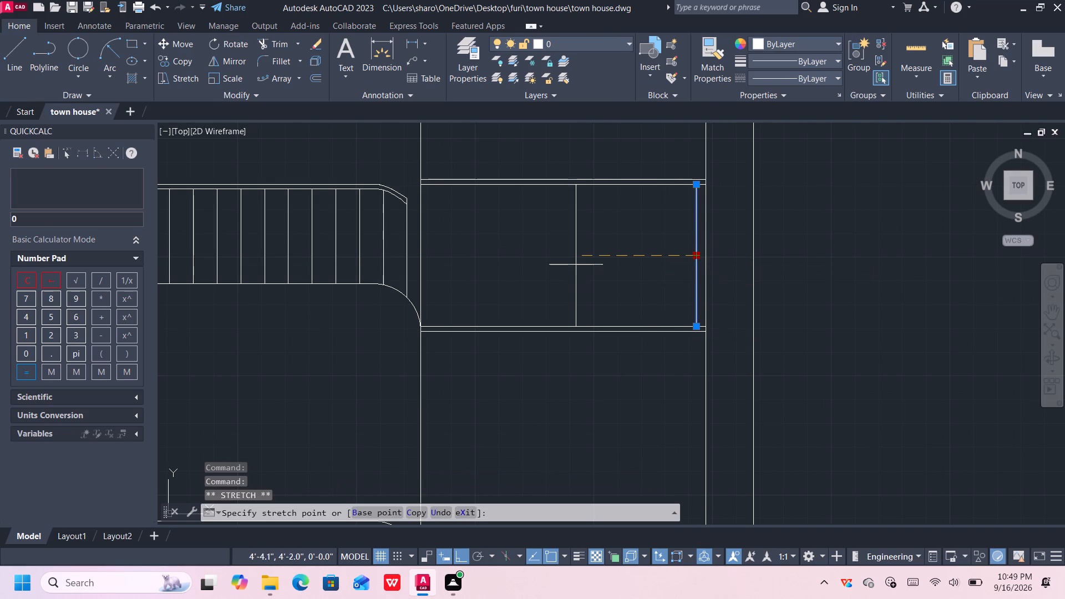
{"action": "left_click", "coordinate": [419, 253]}
{"action": "left_click", "coordinate": [419, 255]}
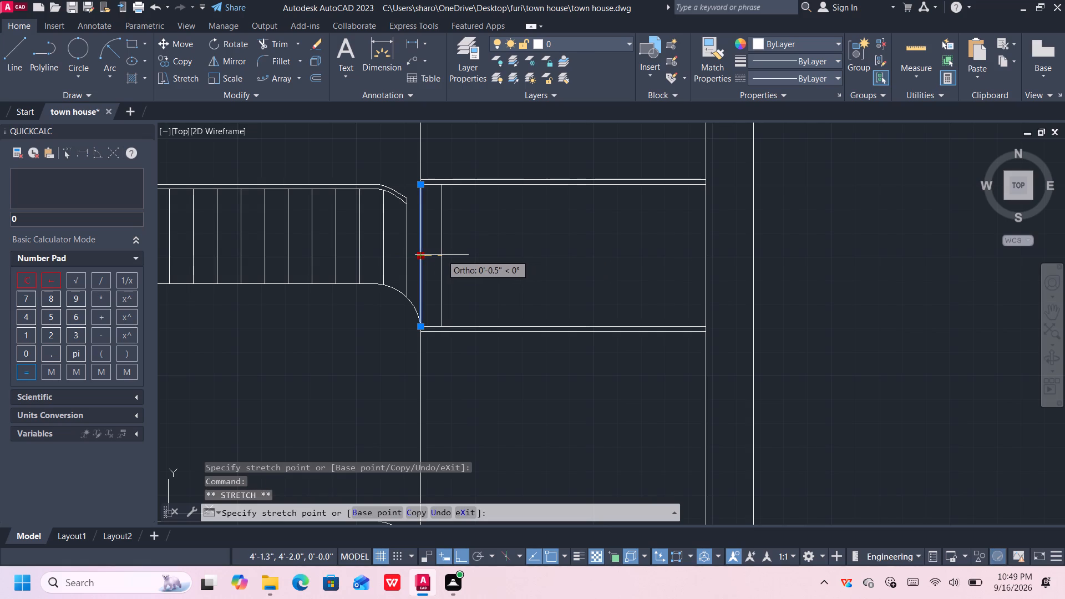
{"action": "type", "text": "0.5"}
{"action": "key", "text": "shift+quotedbl"}
{"action": "key", "text": "Return"}
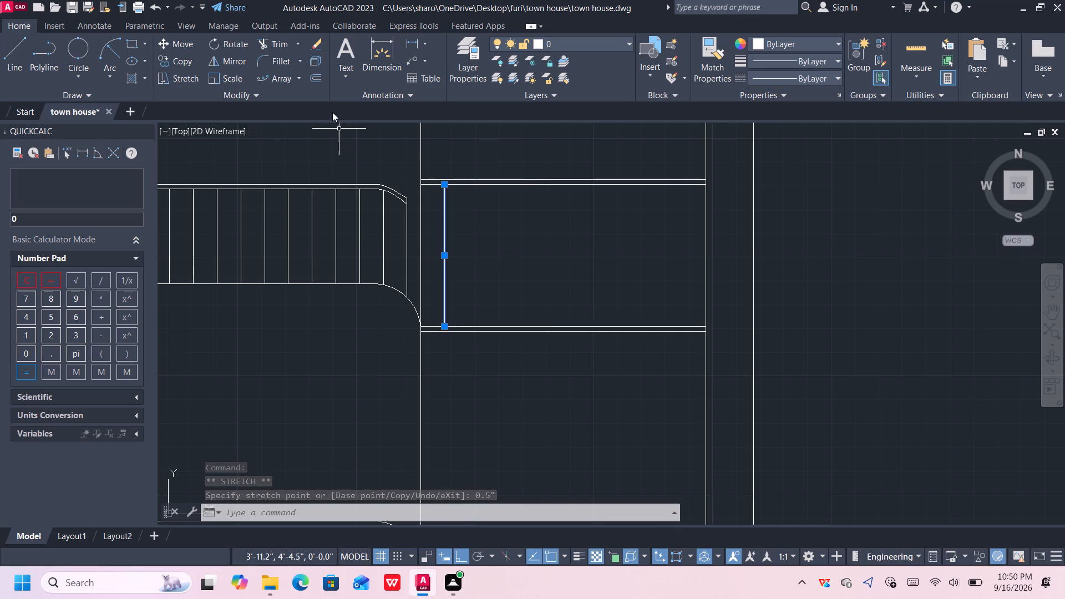
Path-array the compartment's vertical line along its top inner line with 0.5" between items.
{"action": "left_click", "coordinate": [277, 74]}
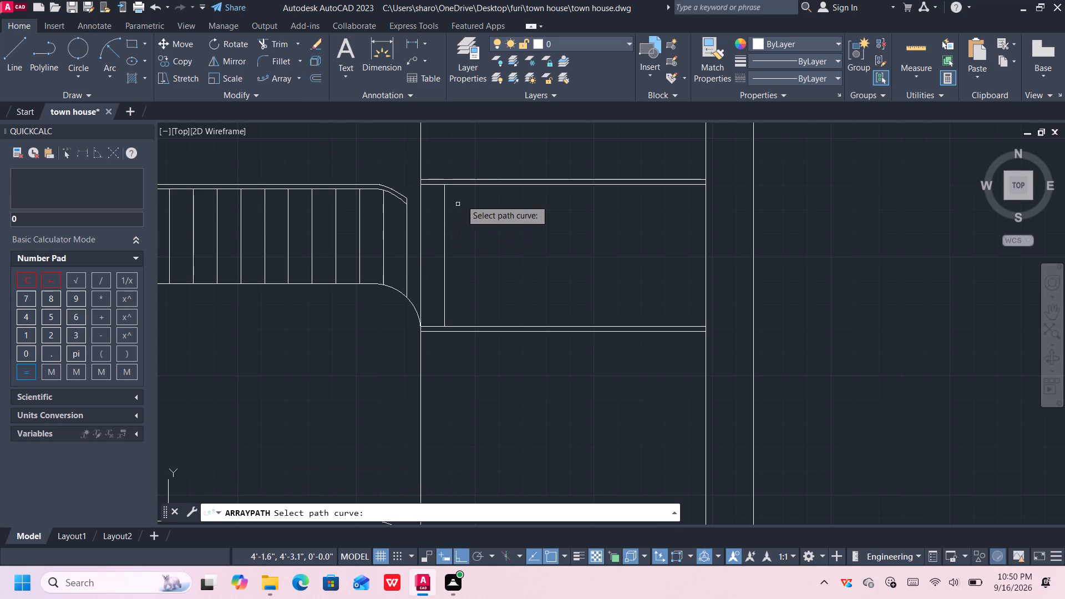
{"action": "left_click", "coordinate": [472, 186]}
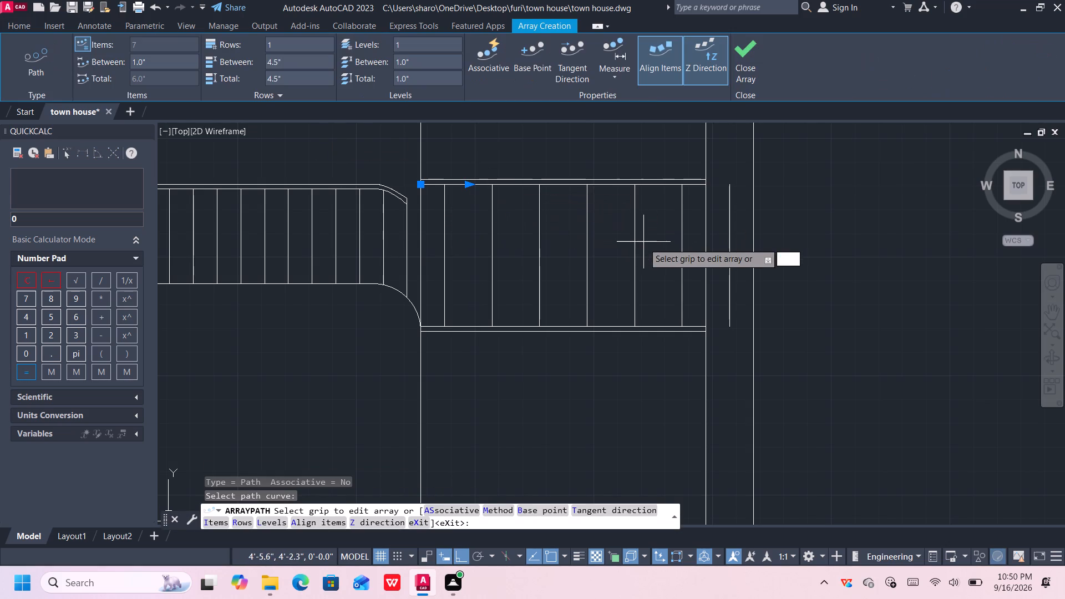
{"action": "left_click", "coordinate": [185, 62]}
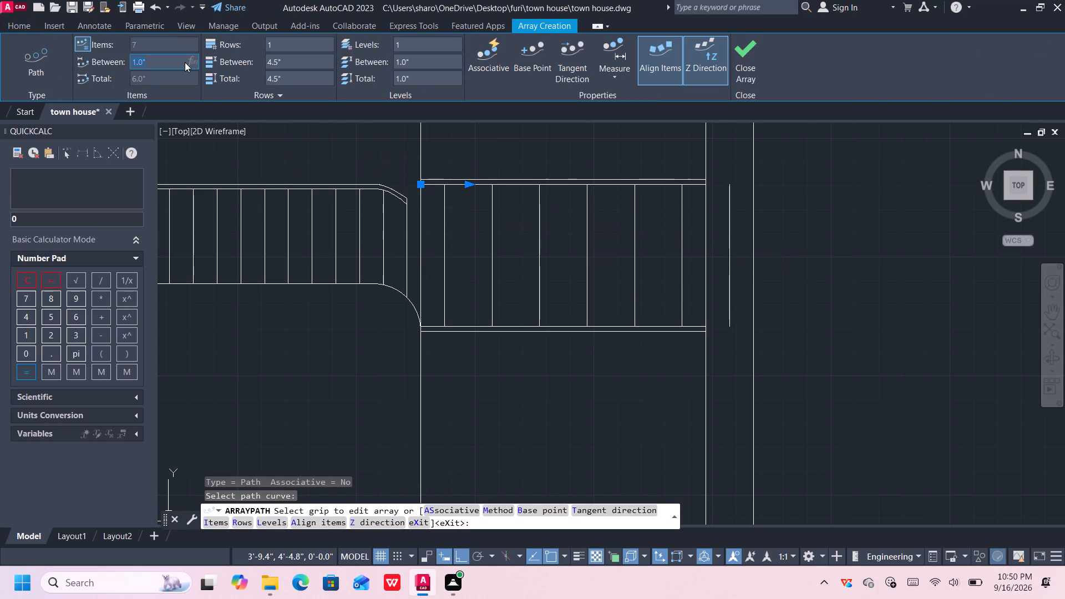
{"action": "key", "text": "BackSpace"}
{"action": "type", "text": "0.5\""}
{"action": "key", "text": "Return"}
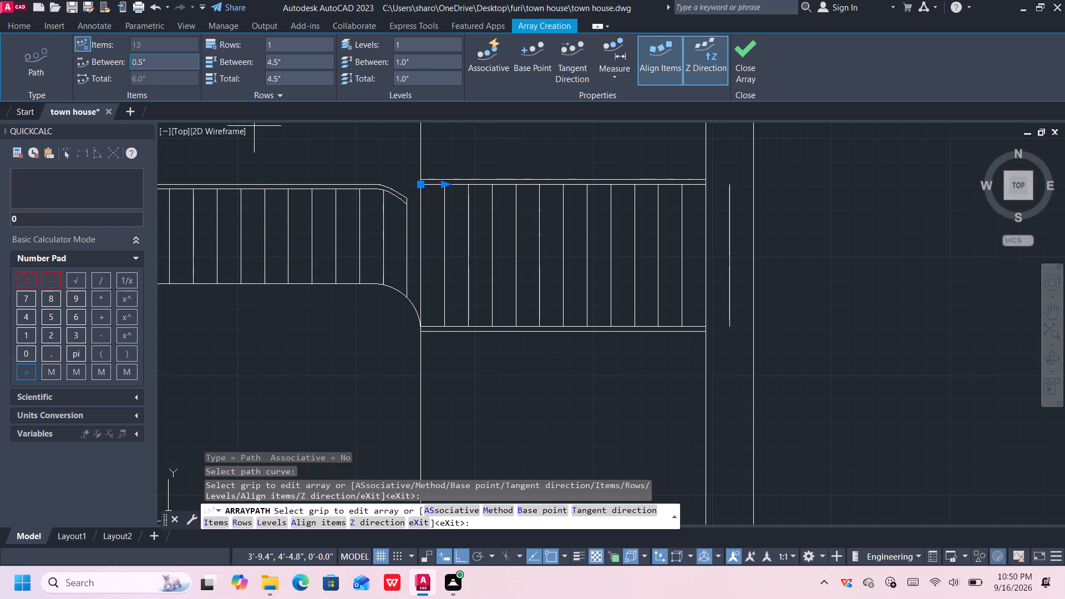
{"action": "key", "text": "Return"}
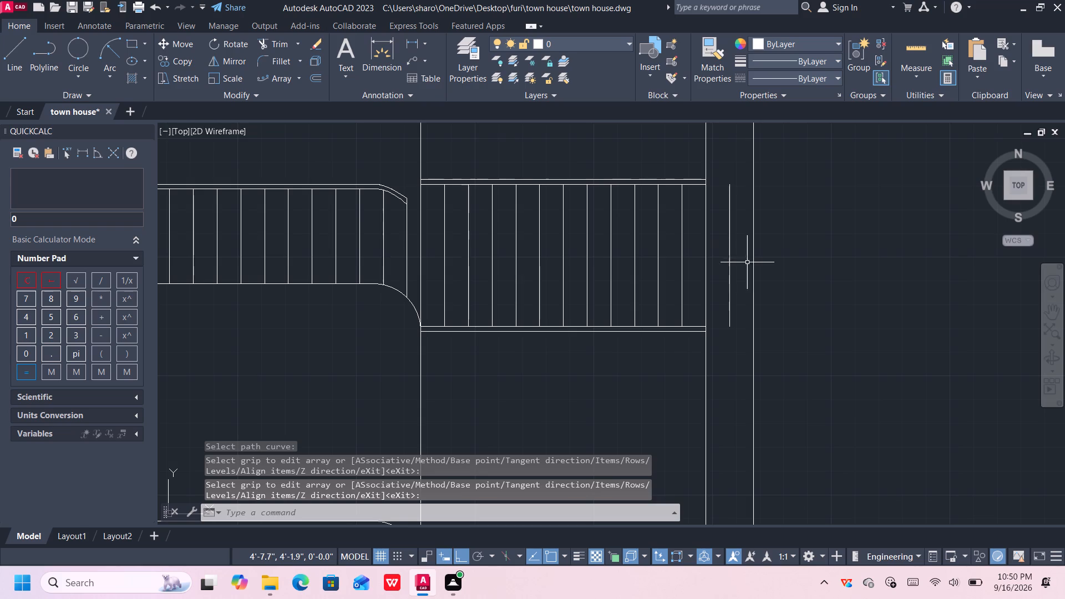
Delete the surplus arrayed line lying outside the compartment's right edge.
{"action": "left_click", "coordinate": [728, 261]}
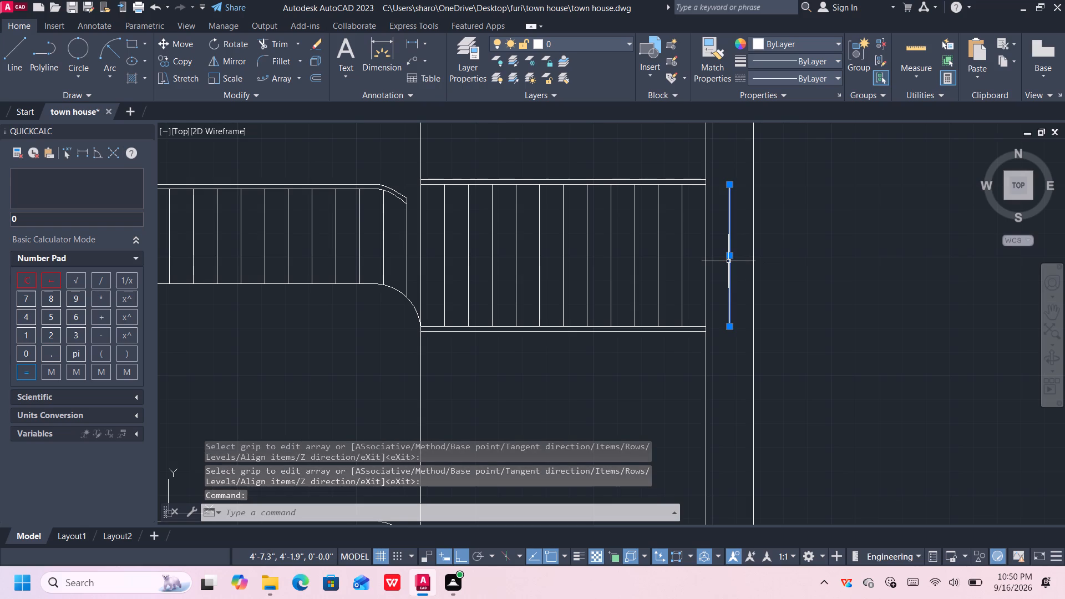
{"action": "key", "text": "Delete"}
Copy the upper band's vertical lines and double top edge, and paste them at the bottom of the lower curved shape on its horizontal base line.
{"action": "scroll", "coordinate": [715, 258], "scroll_direction": "down", "scroll_amount": 5}
{"action": "middle_click_drag", "start_coordinate": [663, 308], "coordinate": [661, 301]}
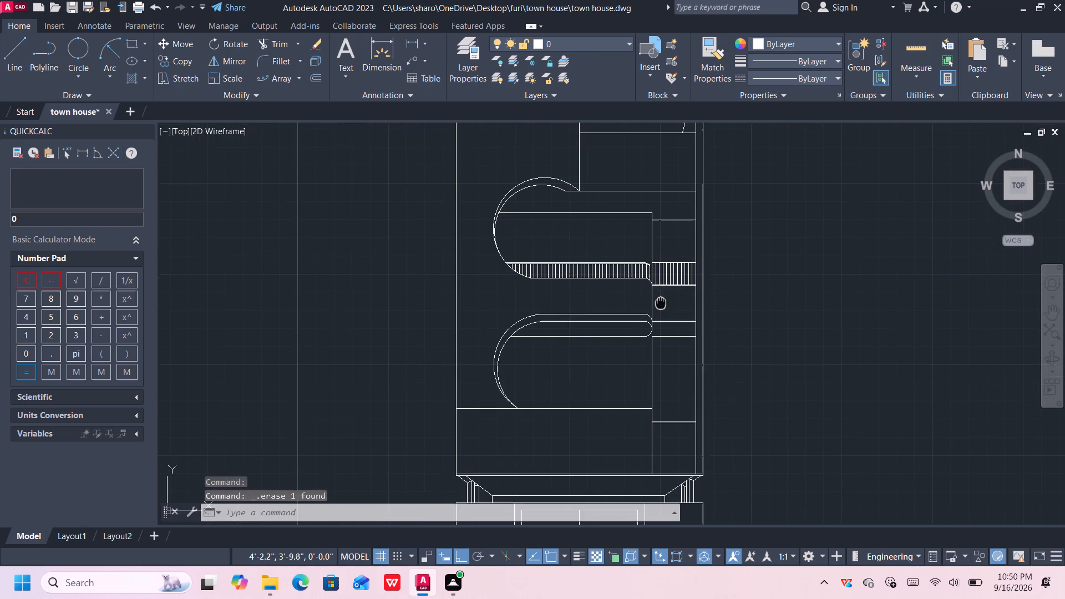
{"action": "middle_click_drag", "start_coordinate": [661, 301], "coordinate": [672, 246]}
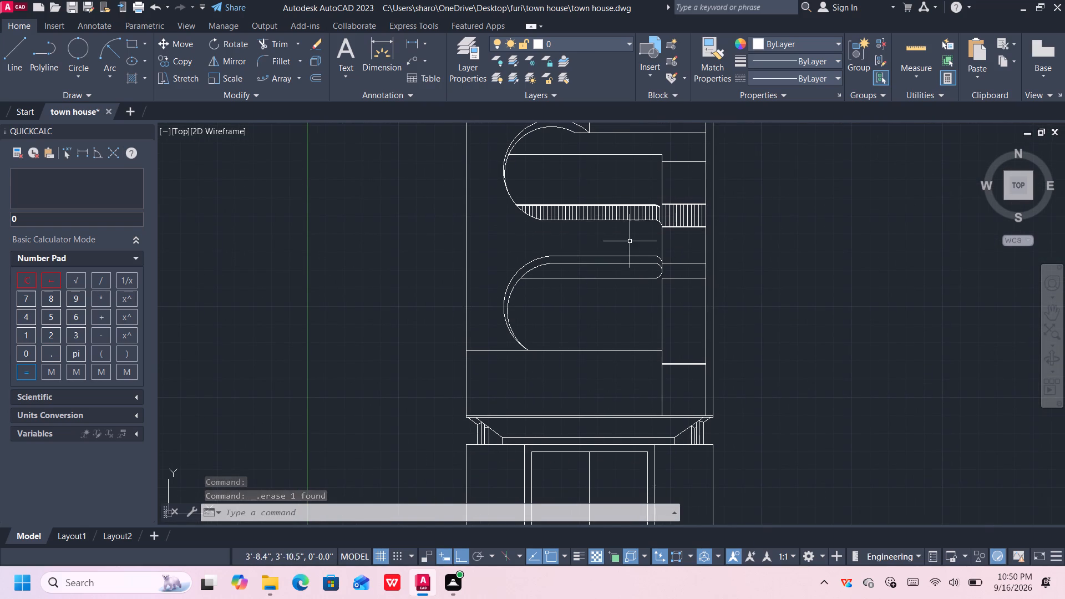
{"action": "scroll", "coordinate": [629, 237], "scroll_direction": "up", "scroll_amount": 2}
{"action": "middle_click_drag", "start_coordinate": [623, 224], "coordinate": [631, 272]}
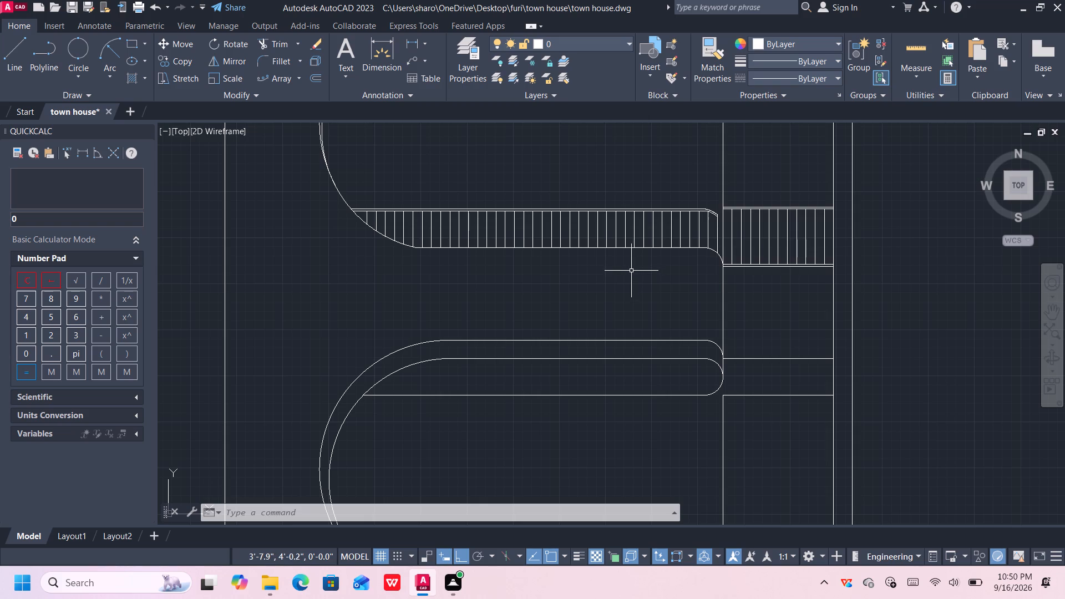
{"action": "scroll", "coordinate": [588, 229], "scroll_direction": "down", "scroll_amount": 2}
{"action": "middle_click_drag", "start_coordinate": [586, 268], "coordinate": [588, 227]}
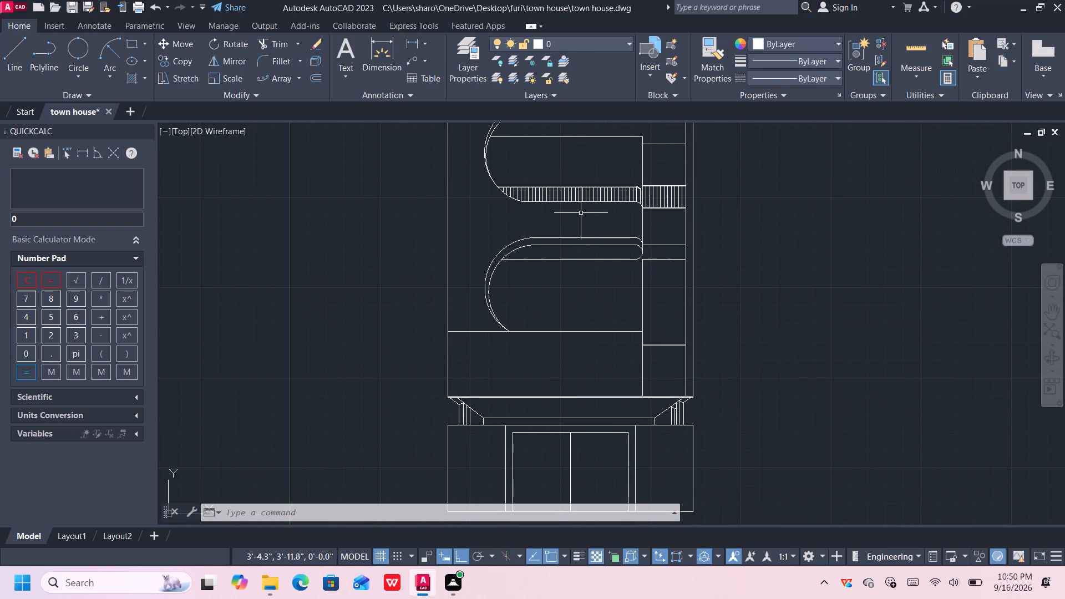
{"action": "middle_click_drag", "start_coordinate": [579, 210], "coordinate": [584, 232]}
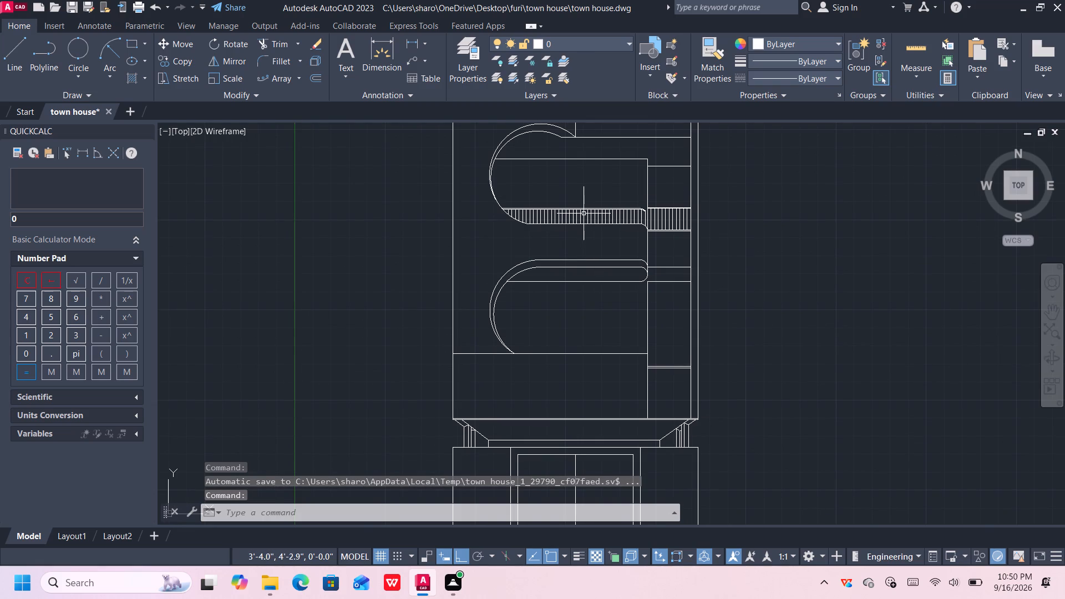
{"action": "scroll", "coordinate": [584, 214], "scroll_direction": "up", "scroll_amount": 2}
{"action": "left_click", "coordinate": [400, 193]}
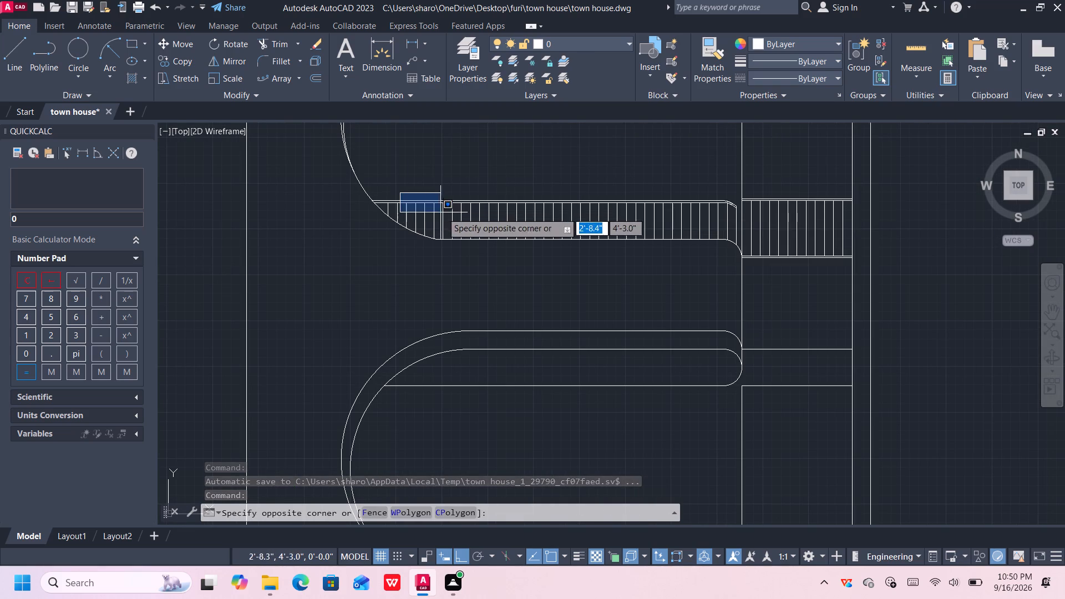
{"action": "left_click", "coordinate": [704, 218]}
{"action": "left_click", "coordinate": [702, 219]}
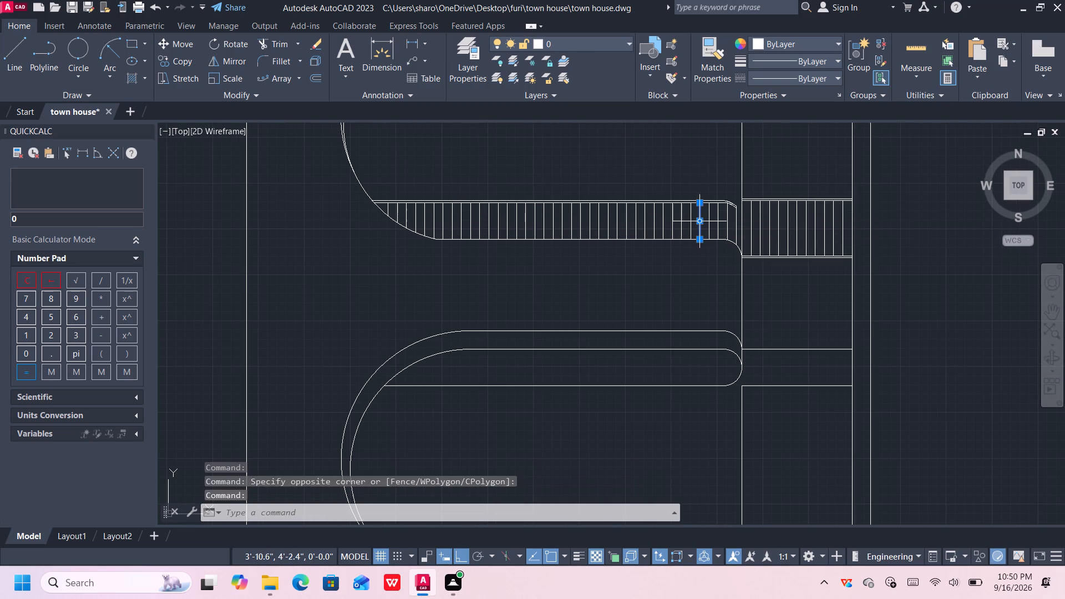
{"action": "scroll", "coordinate": [686, 211], "scroll_direction": "up", "scroll_amount": 2}
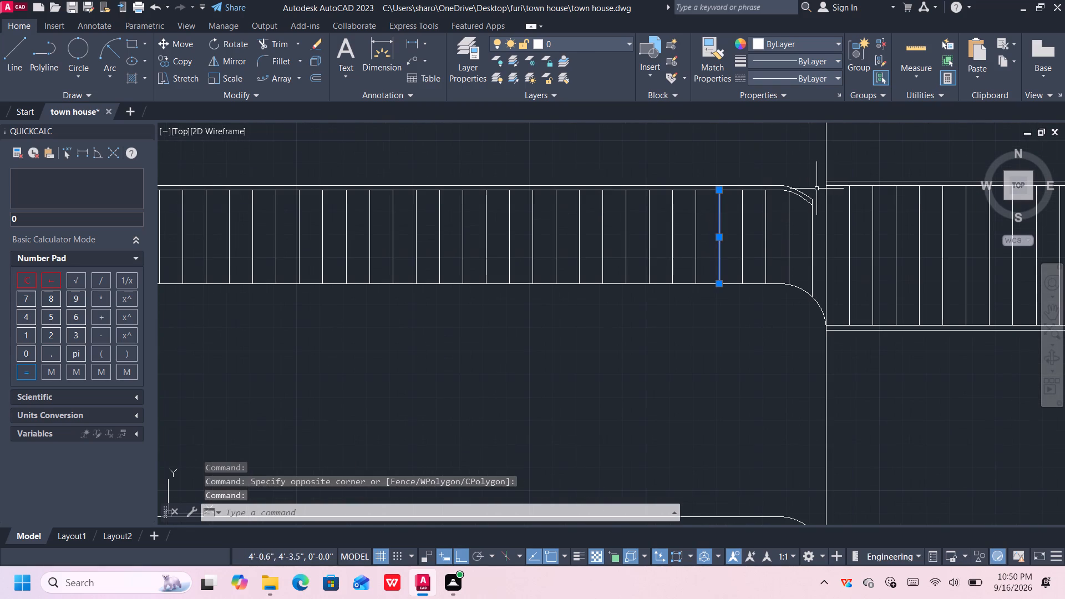
{"action": "left_click", "coordinate": [818, 191]}
{"action": "left_click", "coordinate": [673, 247]}
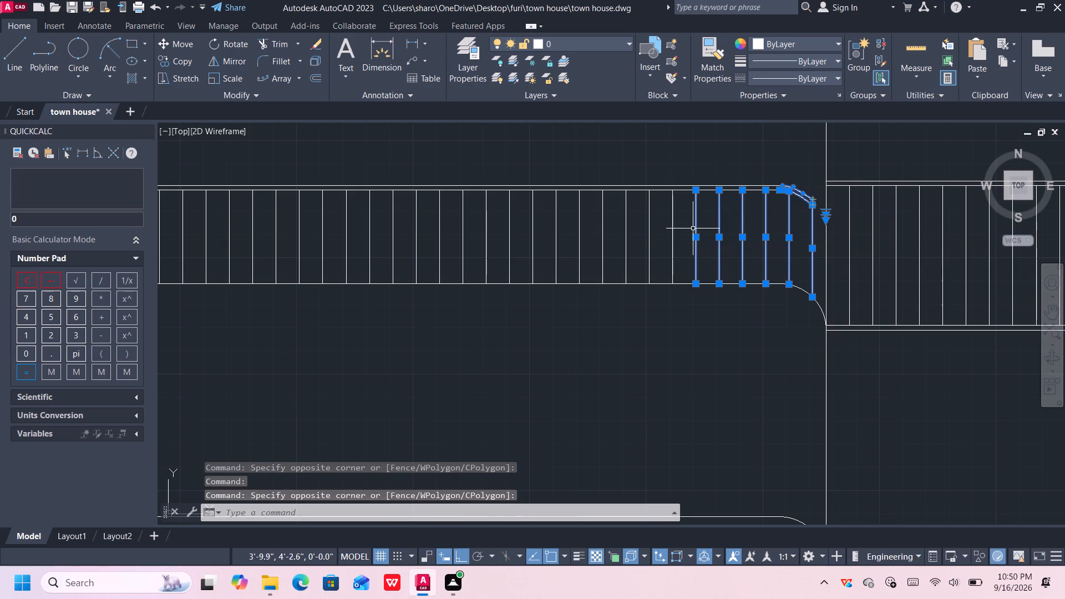
{"action": "scroll", "coordinate": [809, 180], "scroll_direction": "up", "scroll_amount": 1}
{"action": "left_click", "coordinate": [808, 180]}
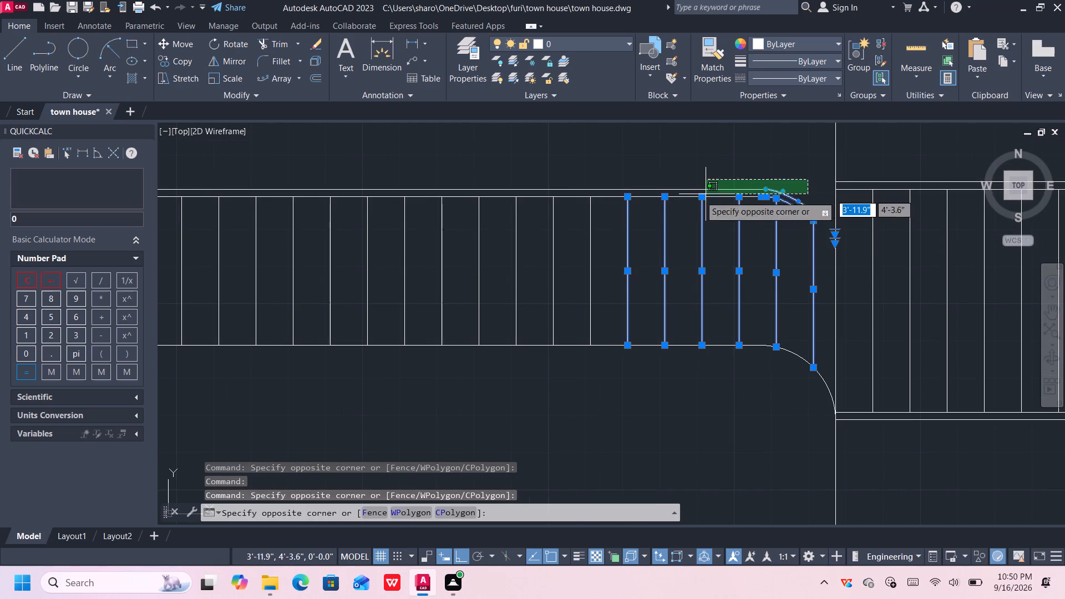
{"action": "left_click", "coordinate": [323, 280]}
{"action": "scroll", "coordinate": [323, 280], "scroll_direction": "down", "scroll_amount": 2}
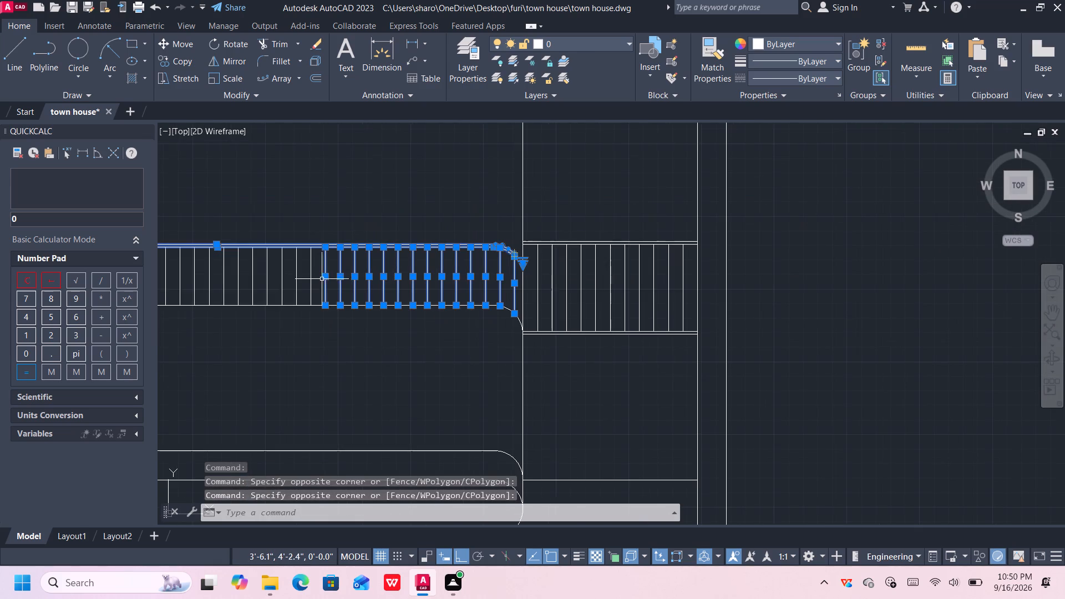
{"action": "middle_click_drag", "start_coordinate": [322, 280], "coordinate": [633, 242]}
{"action": "left_click", "coordinate": [643, 185]}
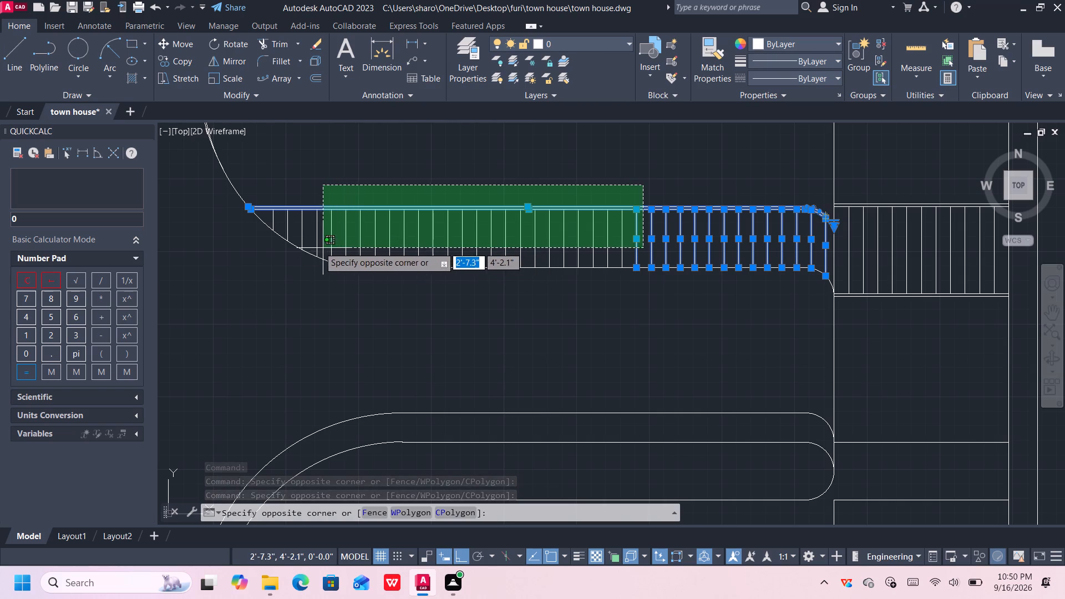
{"action": "left_click", "coordinate": [294, 240]}
{"action": "scroll", "coordinate": [287, 222], "scroll_direction": "up", "scroll_amount": 1}
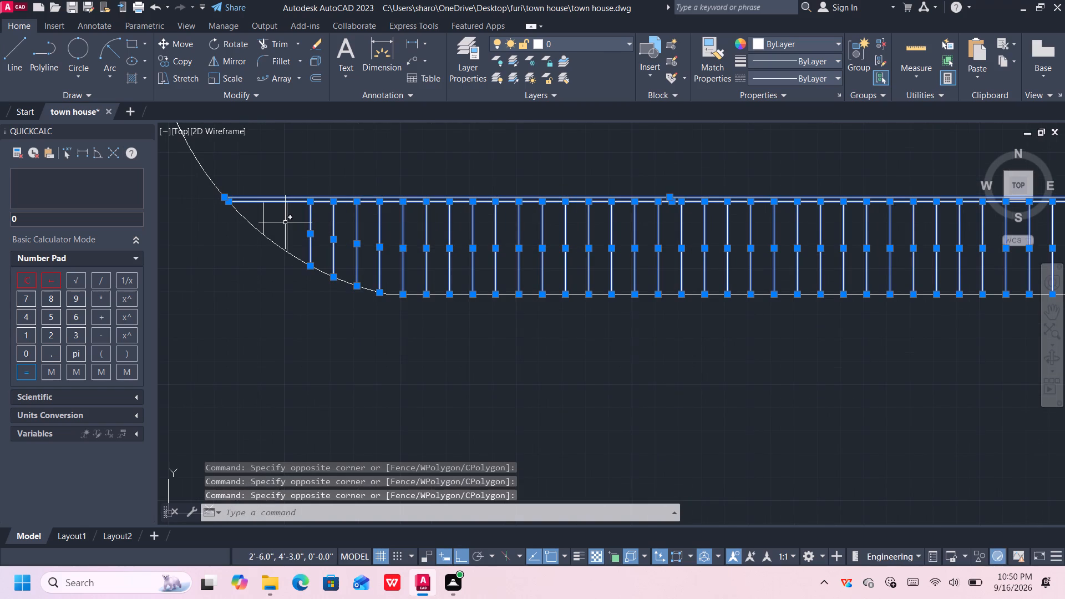
{"action": "left_click", "coordinate": [286, 223]}
{"action": "left_click", "coordinate": [265, 220]}
{"action": "scroll", "coordinate": [589, 241], "scroll_direction": "down", "scroll_amount": 3}
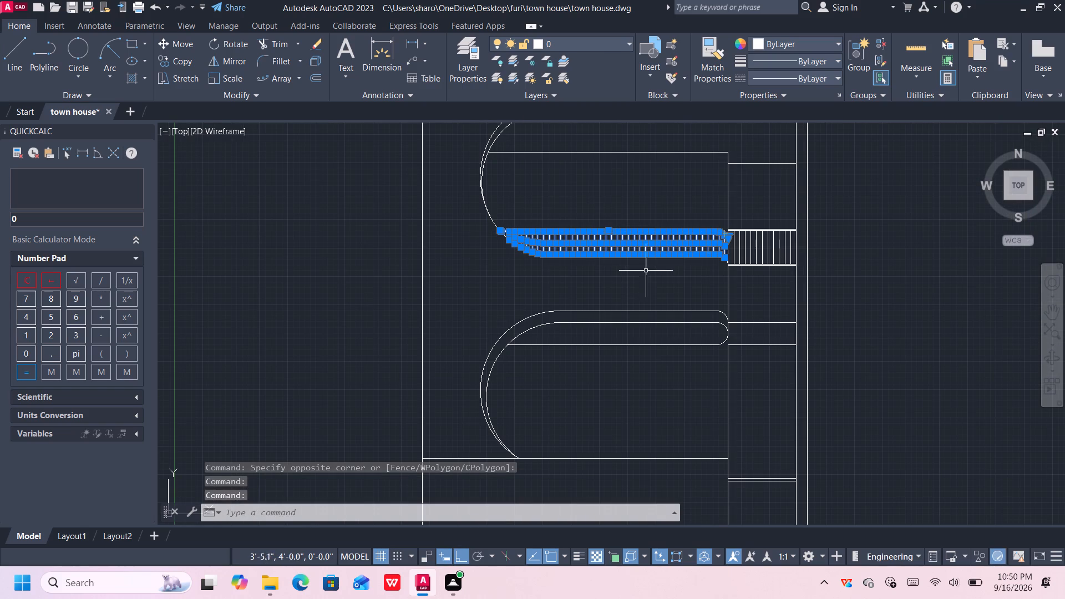
{"action": "middle_click_drag", "start_coordinate": [675, 260], "coordinate": [512, 219]}
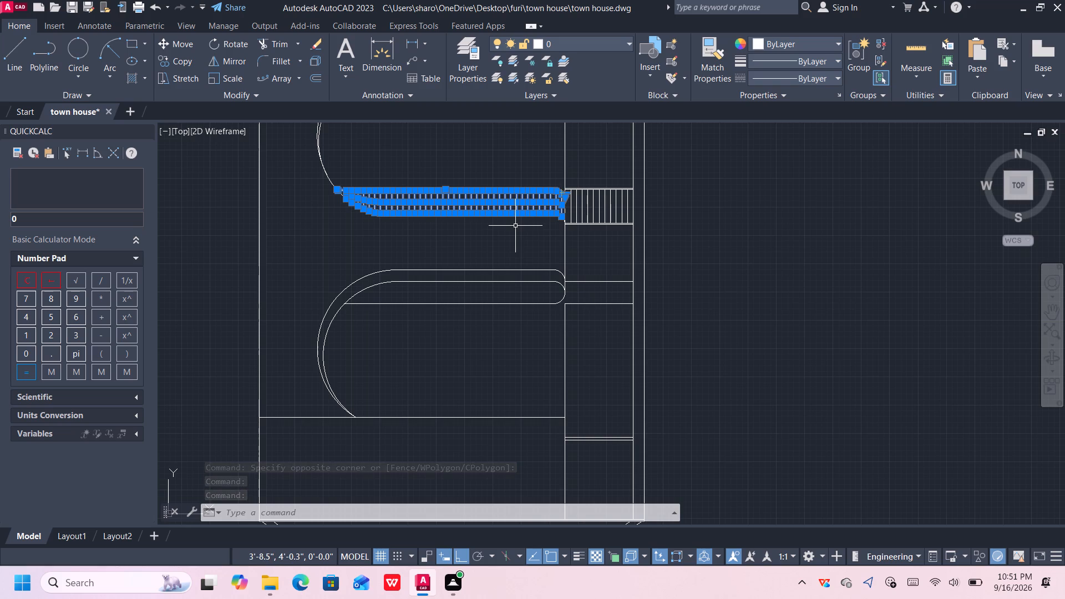
{"action": "key", "text": "ctrl+c"}
{"action": "key", "text": "ctrl+v"}
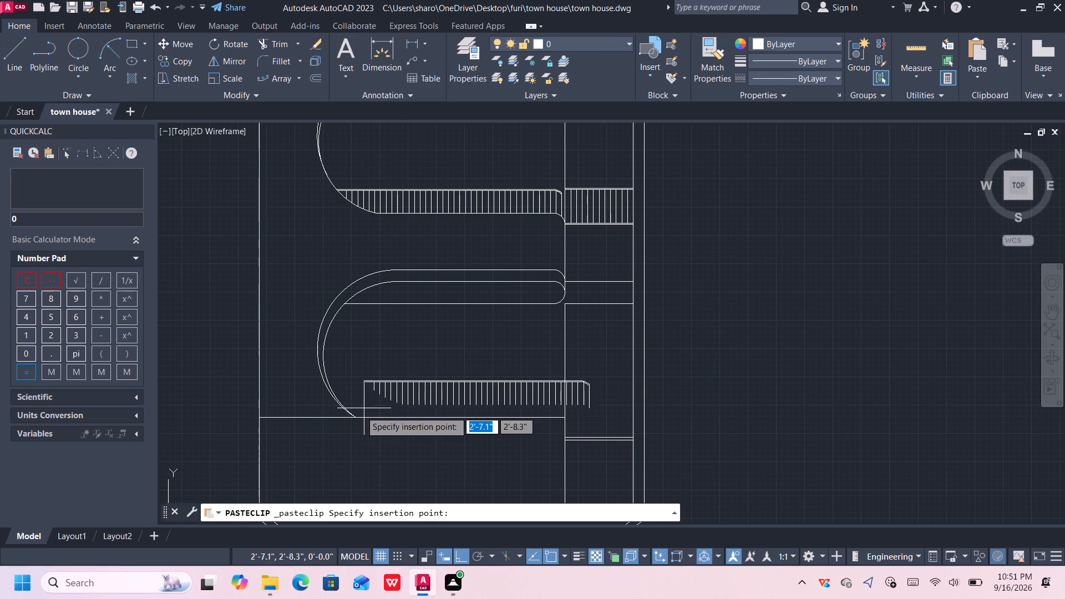
{"action": "scroll", "coordinate": [348, 418], "scroll_direction": "up", "scroll_amount": 1}
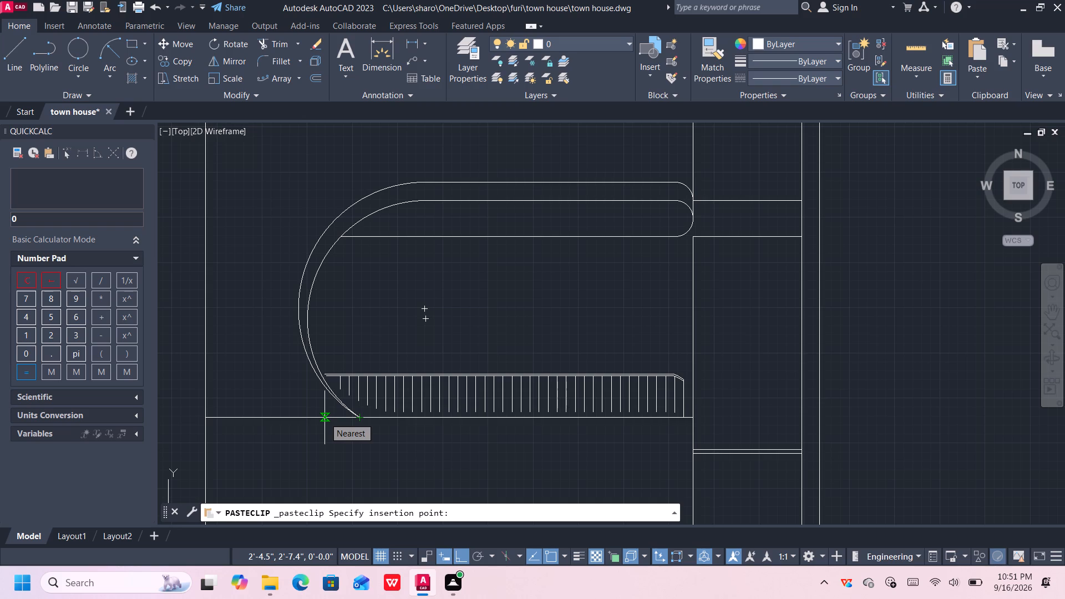
{"action": "left_click", "coordinate": [324, 418]}
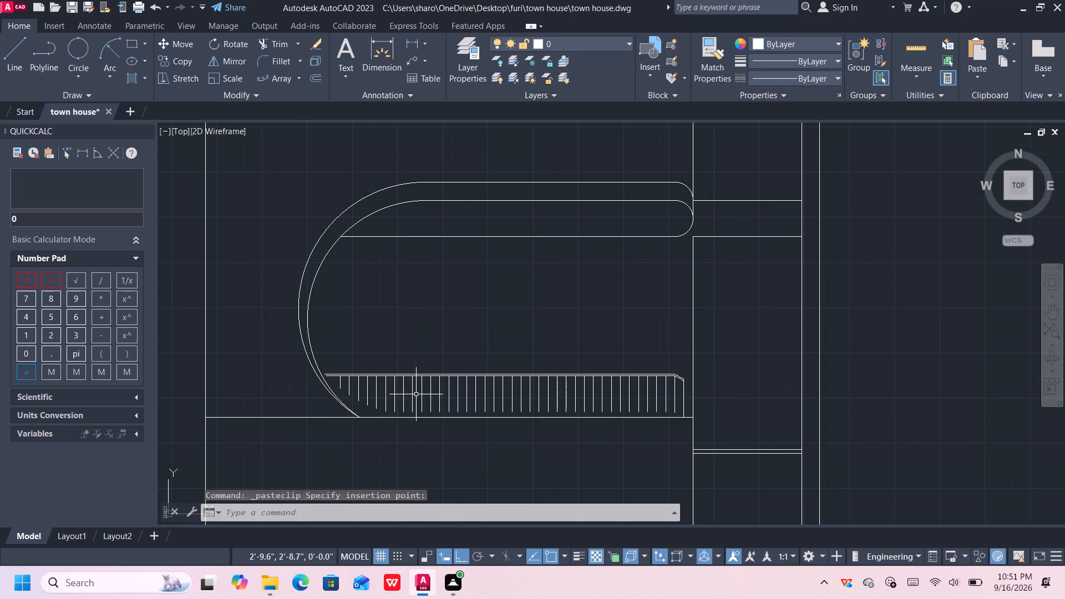
Extend the pasted vertical lines down to the lower shape's inner curve and horizontal base line.
{"action": "scroll", "coordinate": [411, 394], "scroll_direction": "up", "scroll_amount": 1}
{"action": "type", "text": "ex"}
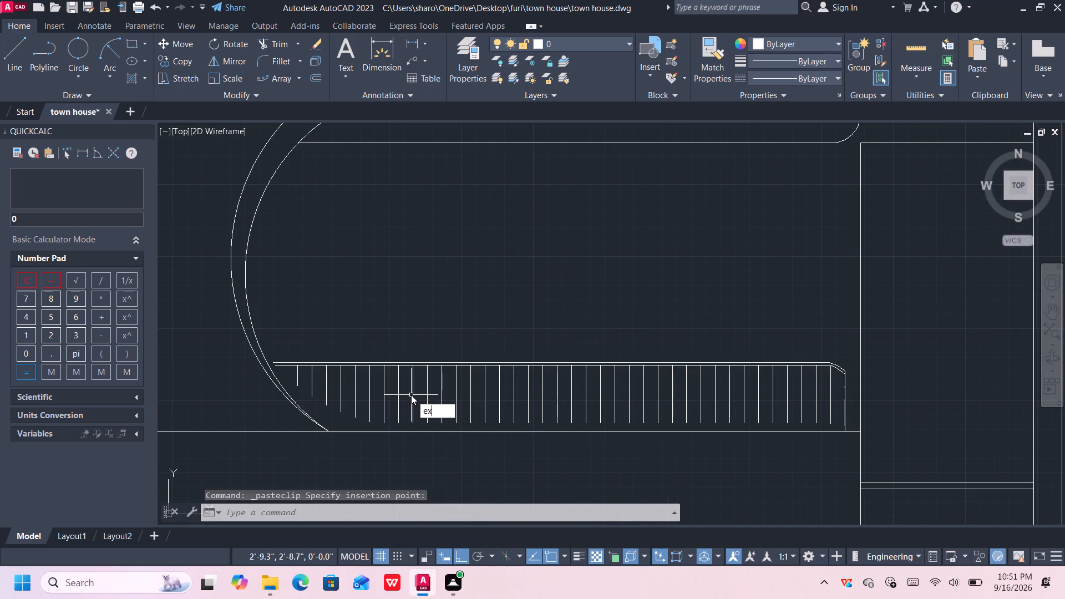
{"action": "key", "text": "Return"}
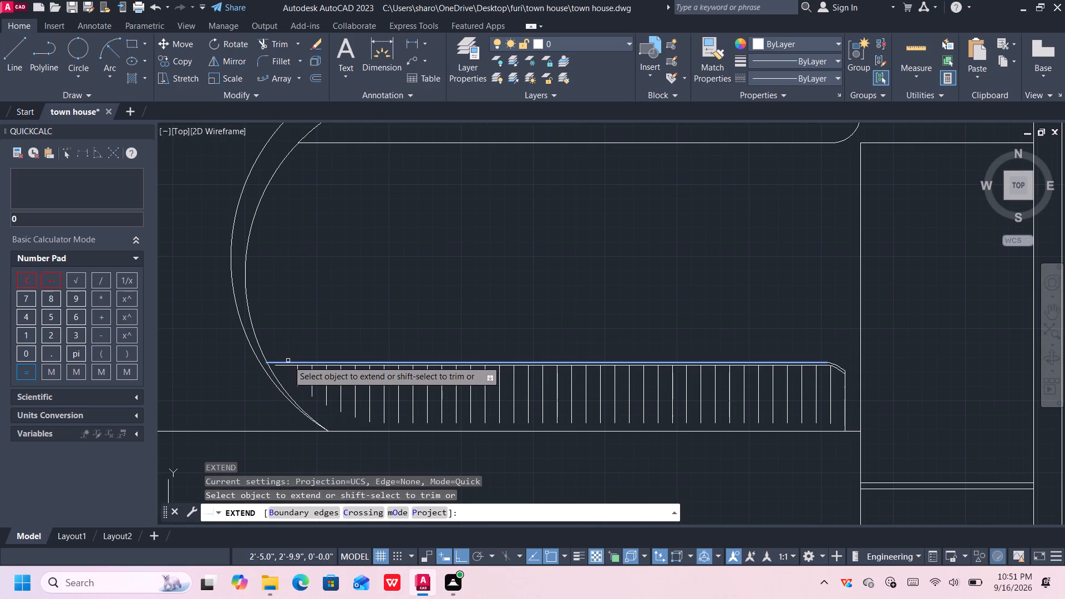
{"action": "left_click", "coordinate": [291, 354]}
{"action": "left_click", "coordinate": [287, 373]}
{"action": "left_click", "coordinate": [288, 373]}
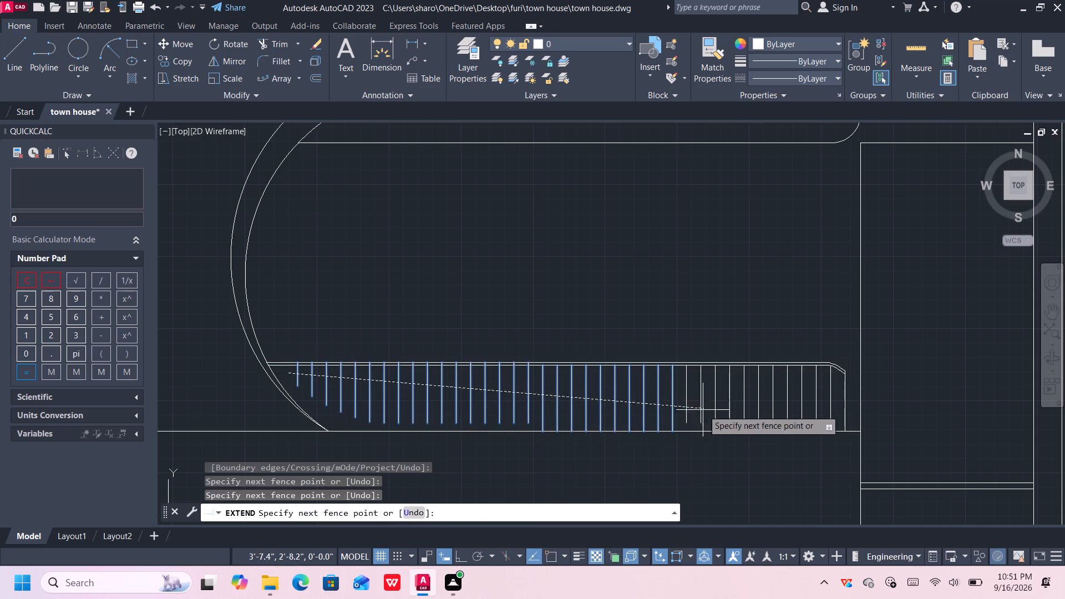
{"action": "left_click", "coordinate": [346, 414]}
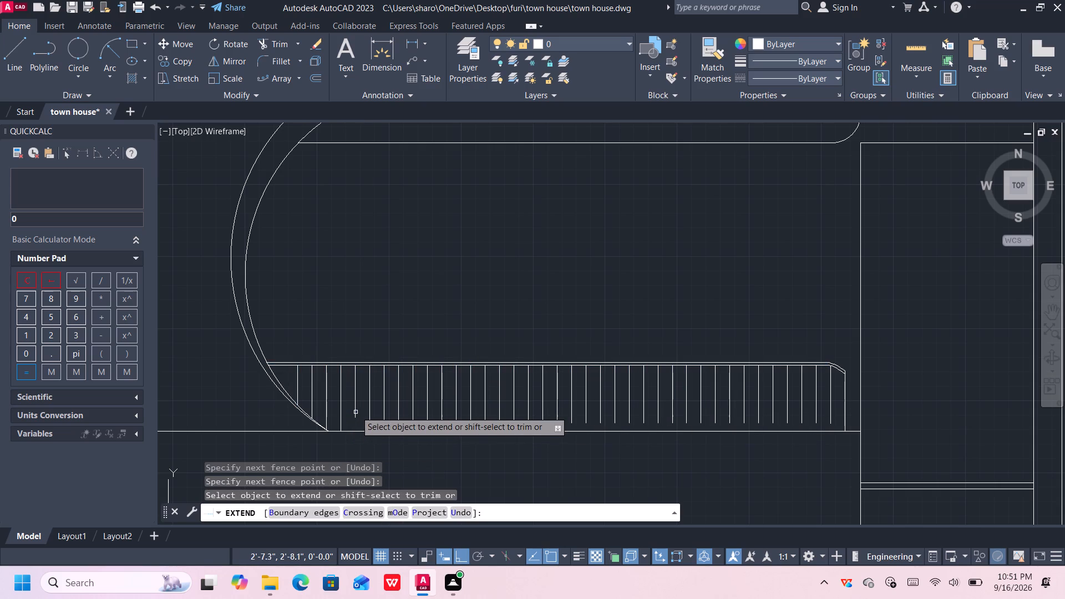
{"action": "left_click", "coordinate": [349, 406]}
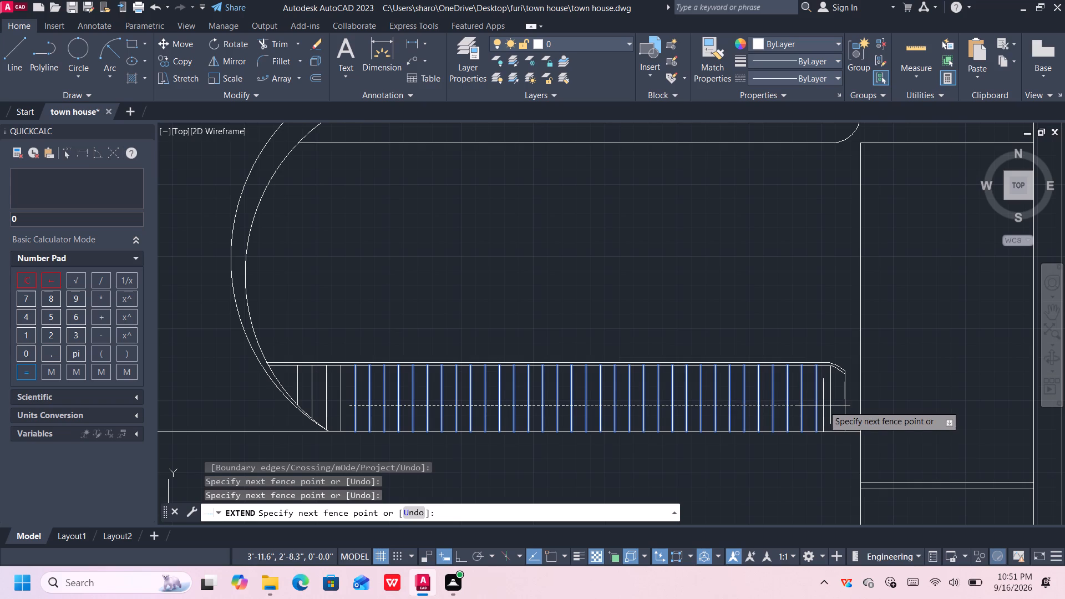
{"action": "left_click", "coordinate": [846, 407]}
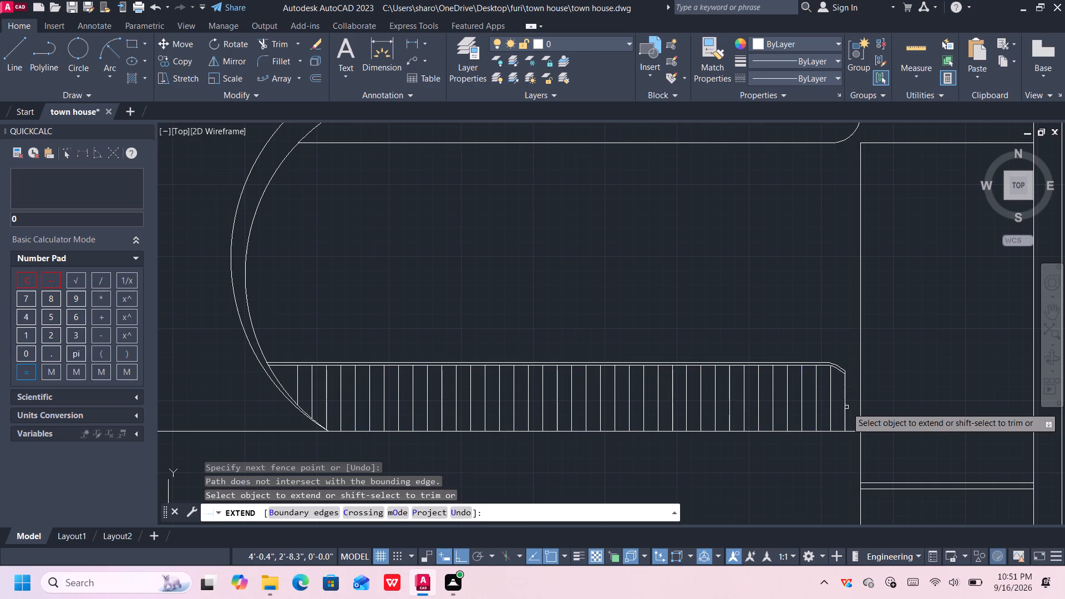
{"action": "key", "text": "Escape"}
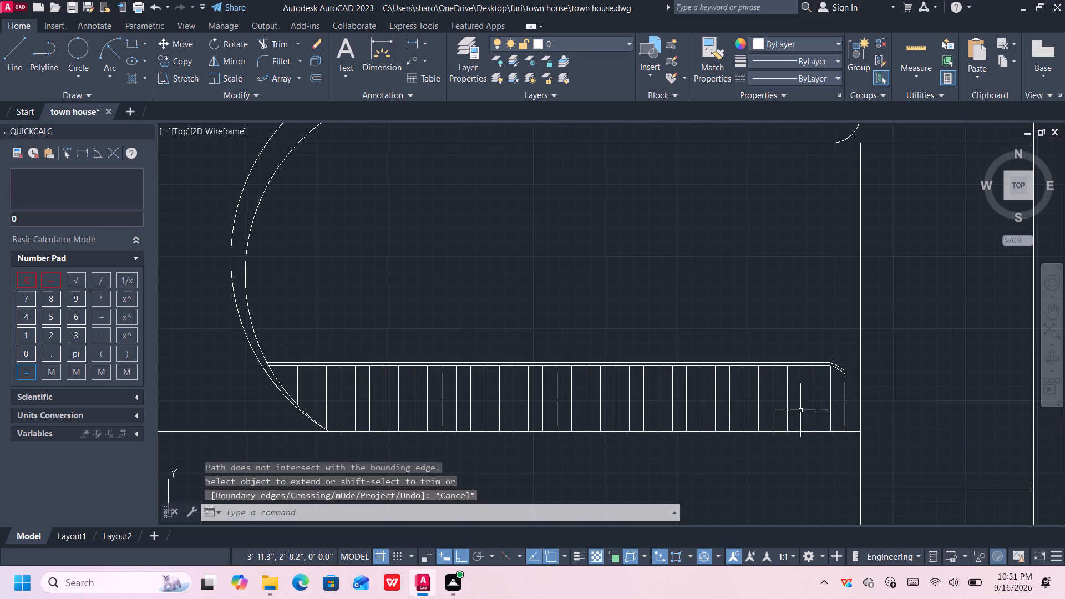
Offset the leftmost vertical line of the lower shape's band by 0.5" toward the curved side.
{"action": "scroll", "coordinate": [707, 413], "scroll_direction": "down", "scroll_amount": 4}
{"action": "scroll", "coordinate": [714, 430], "scroll_direction": "up", "scroll_amount": 1}
{"action": "scroll", "coordinate": [617, 420], "scroll_direction": "up", "scroll_amount": 2}
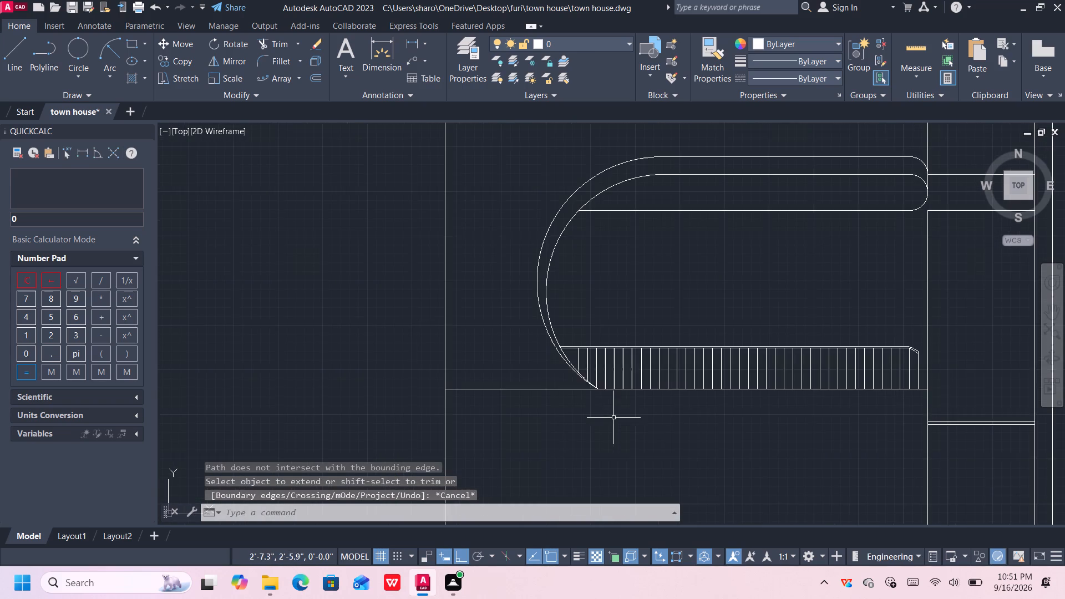
{"action": "scroll", "coordinate": [584, 377], "scroll_direction": "up", "scroll_amount": 2}
{"action": "left_click", "coordinate": [566, 341]}
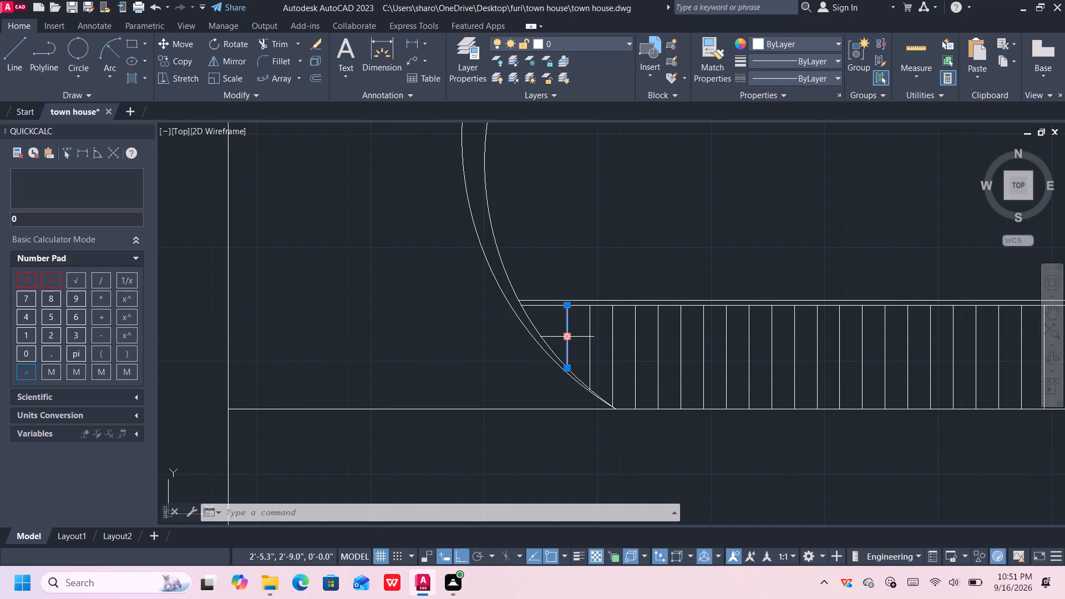
{"action": "scroll", "coordinate": [566, 336], "scroll_direction": "up", "scroll_amount": 1}
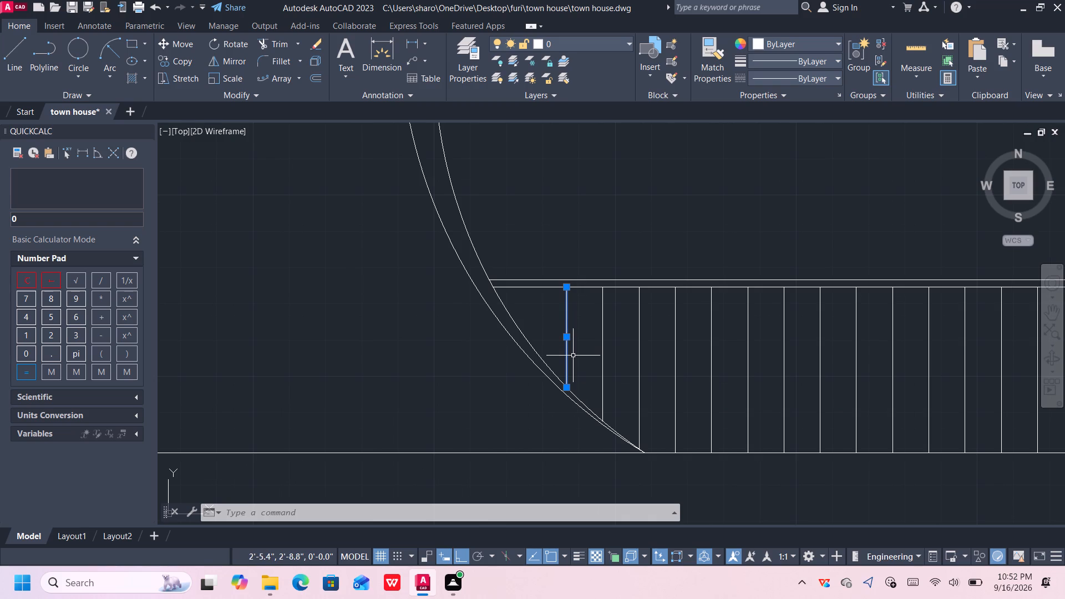
{"action": "key", "text": "o"}
{"action": "key", "text": "Return"}
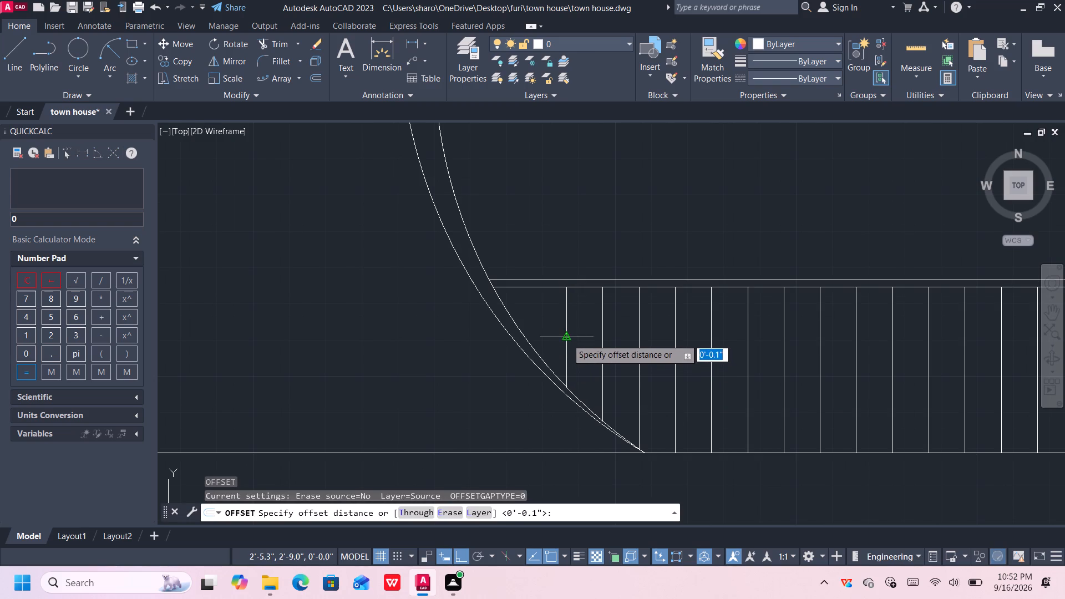
{"action": "left_click", "coordinate": [567, 339]}
{"action": "type", "text": "0.55"}
{"action": "key", "text": "BackSpace"}
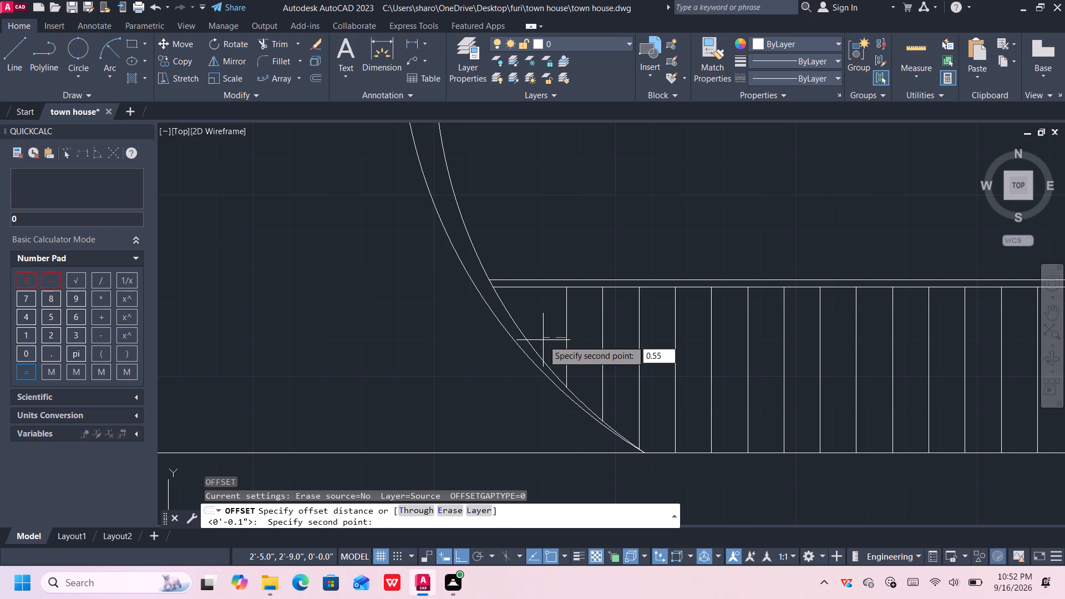
{"action": "key", "text": "shift+quotedbl"}
{"action": "key", "text": "Return"}
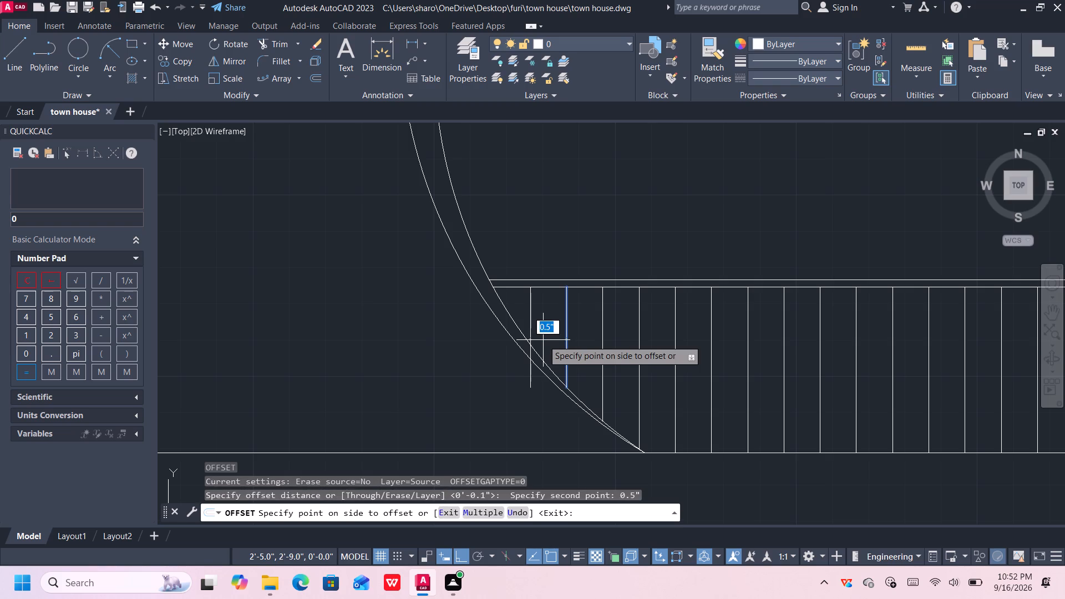
{"action": "left_click", "coordinate": [543, 340]}
{"action": "key", "text": "Escape"}
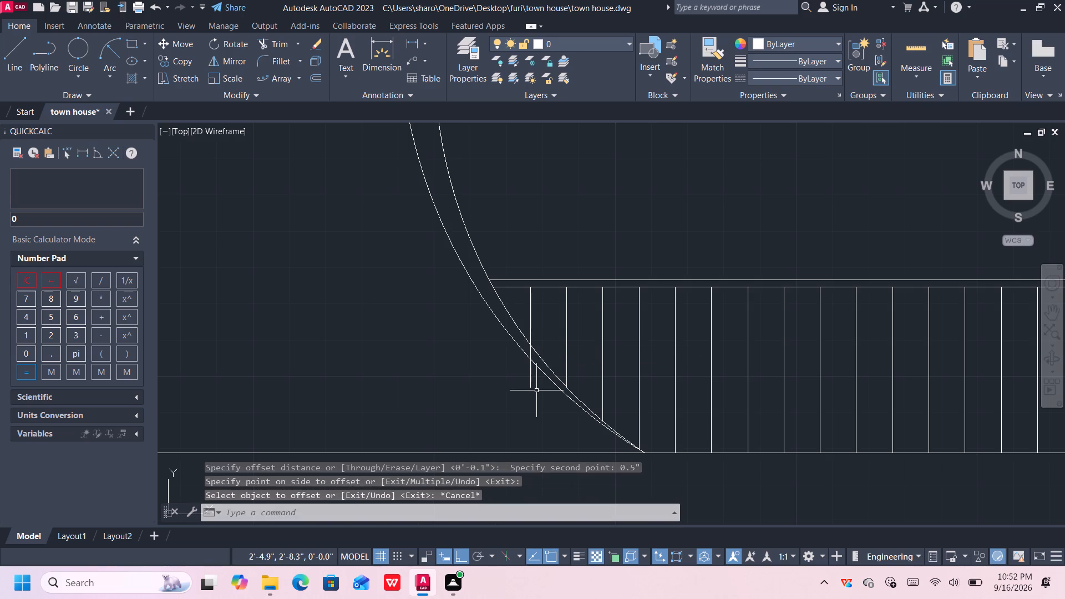
Trim the offset line's lower end back to the lower shape's inner curve.
{"action": "key", "text": "t"}
{"action": "key", "text": "r"}
{"action": "key", "text": "Return"}
{"action": "scroll", "coordinate": [531, 387], "scroll_direction": "up", "scroll_amount": 1}
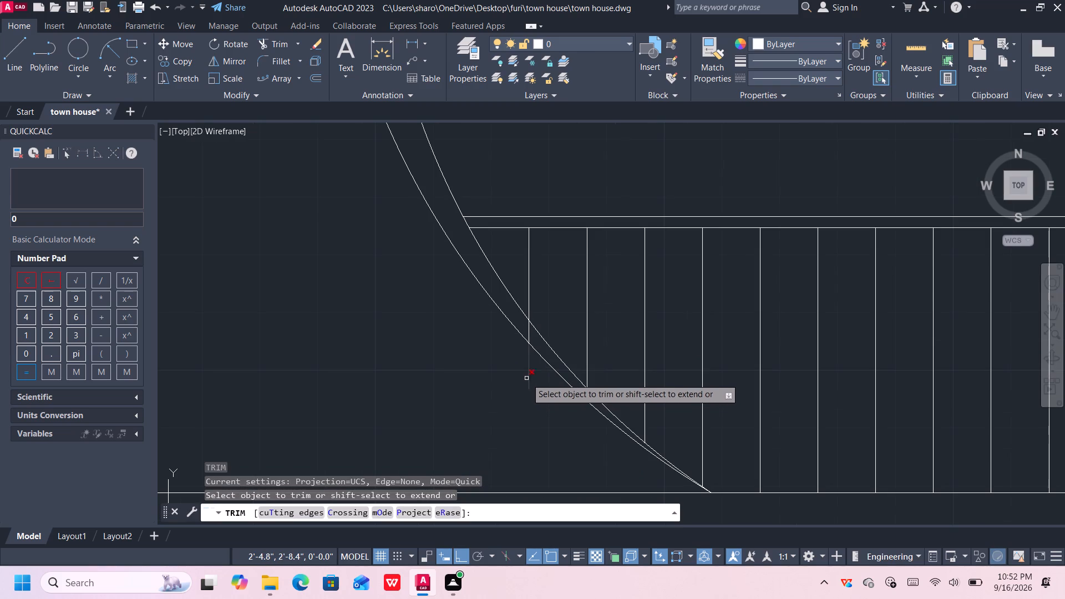
{"action": "left_click", "coordinate": [528, 376]}
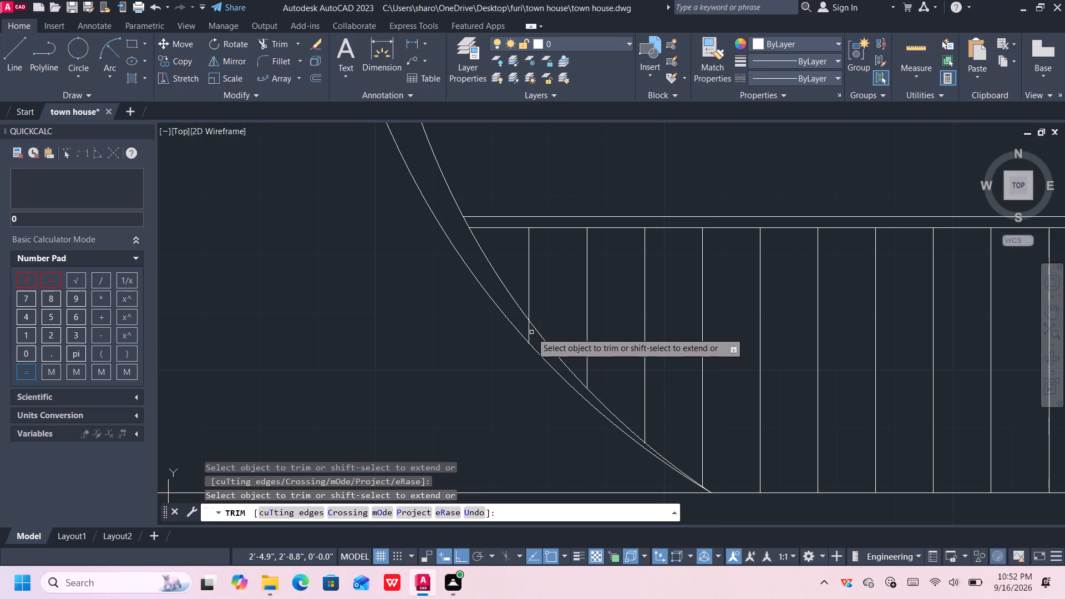
{"action": "left_click", "coordinate": [529, 331]}
{"action": "key", "text": "Escape"}
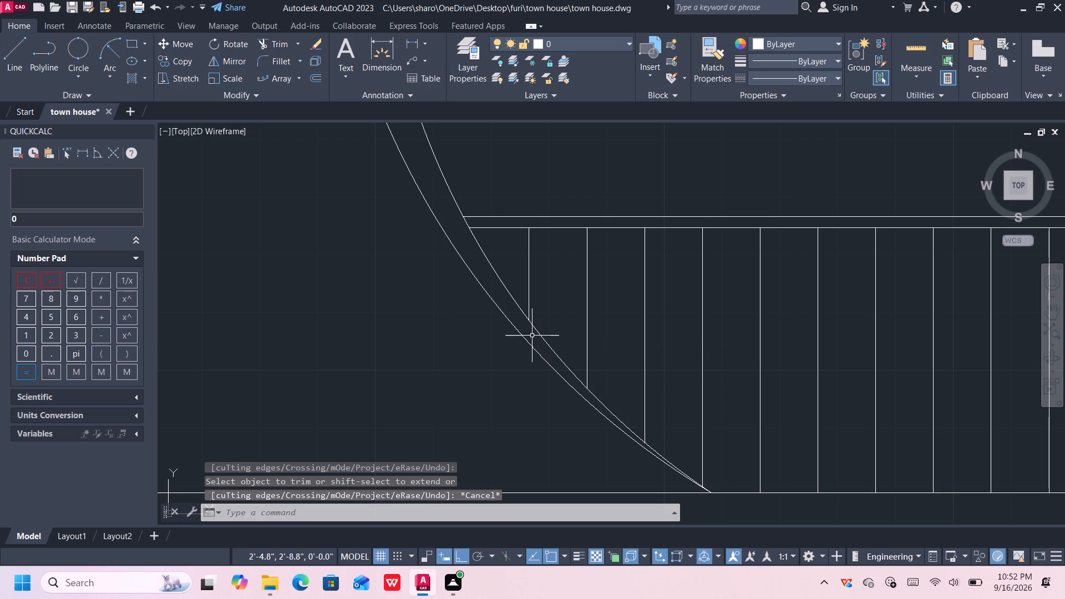
Delete the lower of the two horizontal lines in the compartment beside the lower shape's rounded top bar.
{"action": "scroll", "coordinate": [532, 336], "scroll_direction": "down", "scroll_amount": 8}
{"action": "middle_click_drag", "start_coordinate": [571, 368], "coordinate": [569, 359]}
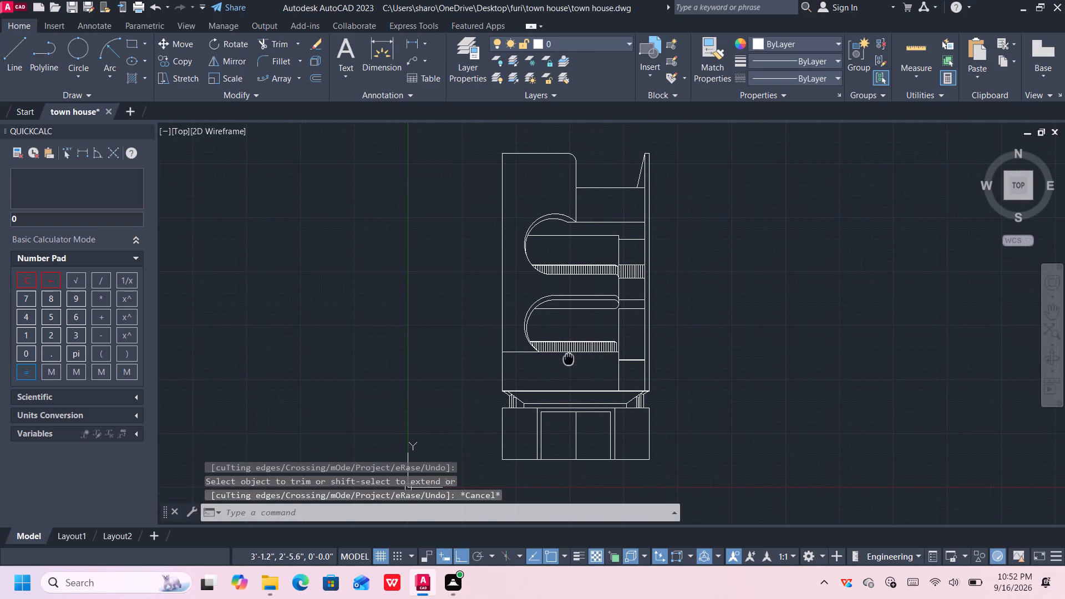
{"action": "middle_click_drag", "start_coordinate": [569, 359], "coordinate": [567, 358]}
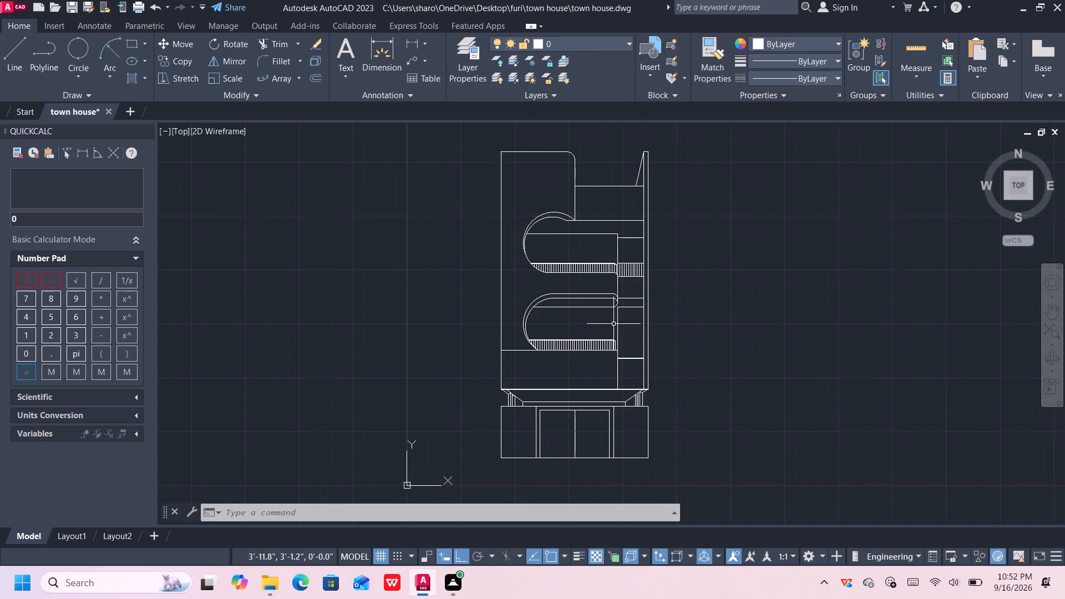
{"action": "scroll", "coordinate": [615, 316], "scroll_direction": "down", "scroll_amount": 1}
{"action": "middle_click_drag", "start_coordinate": [613, 315], "coordinate": [635, 402]}
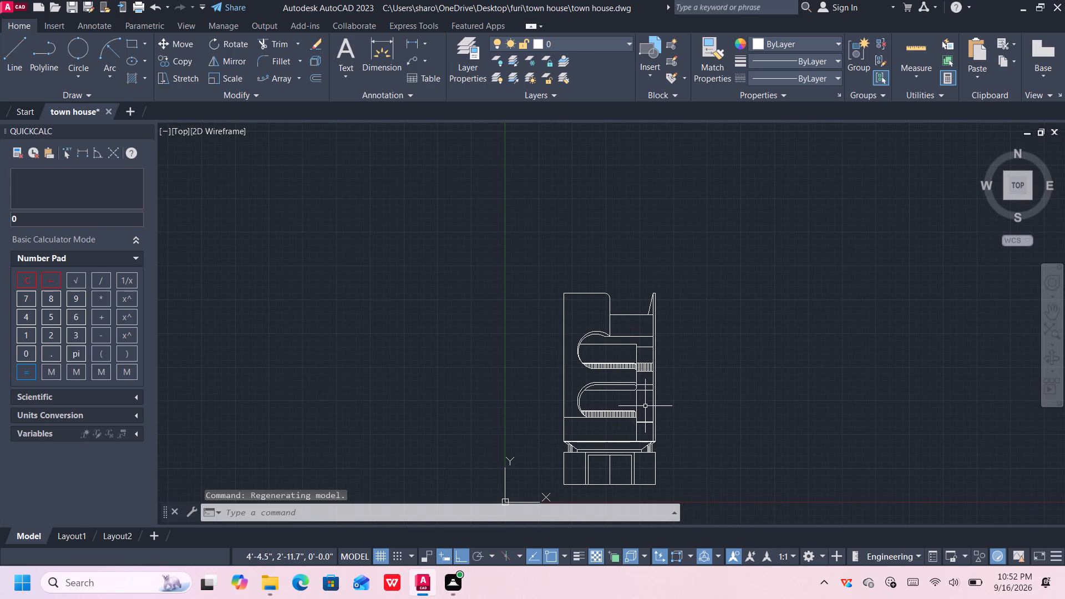
{"action": "scroll", "coordinate": [644, 406], "scroll_direction": "up", "scroll_amount": 2}
{"action": "middle_click_drag", "start_coordinate": [638, 418], "coordinate": [631, 380]}
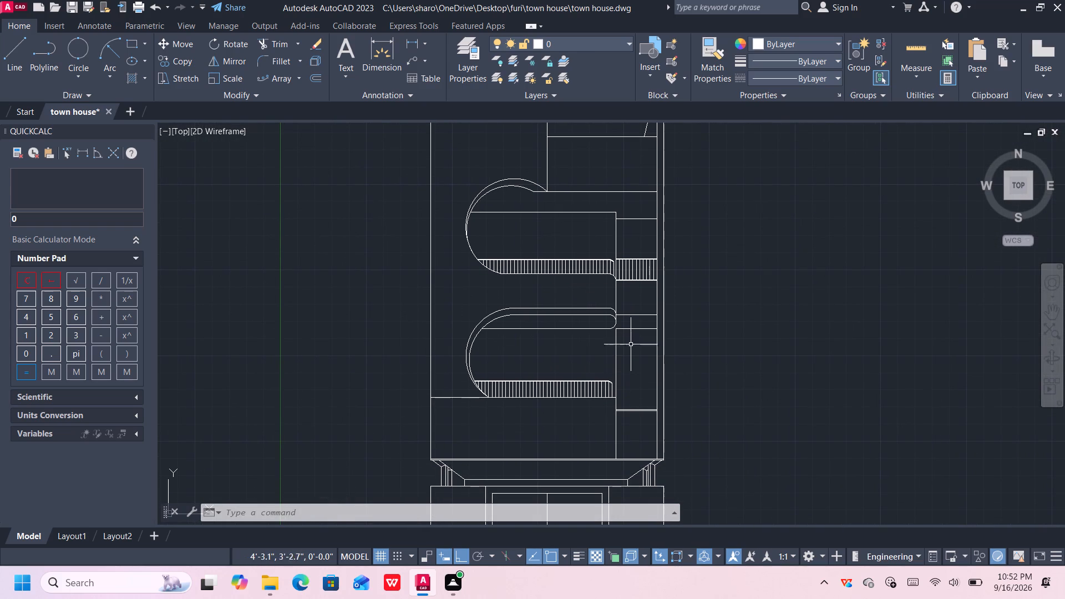
{"action": "left_click", "coordinate": [630, 328]}
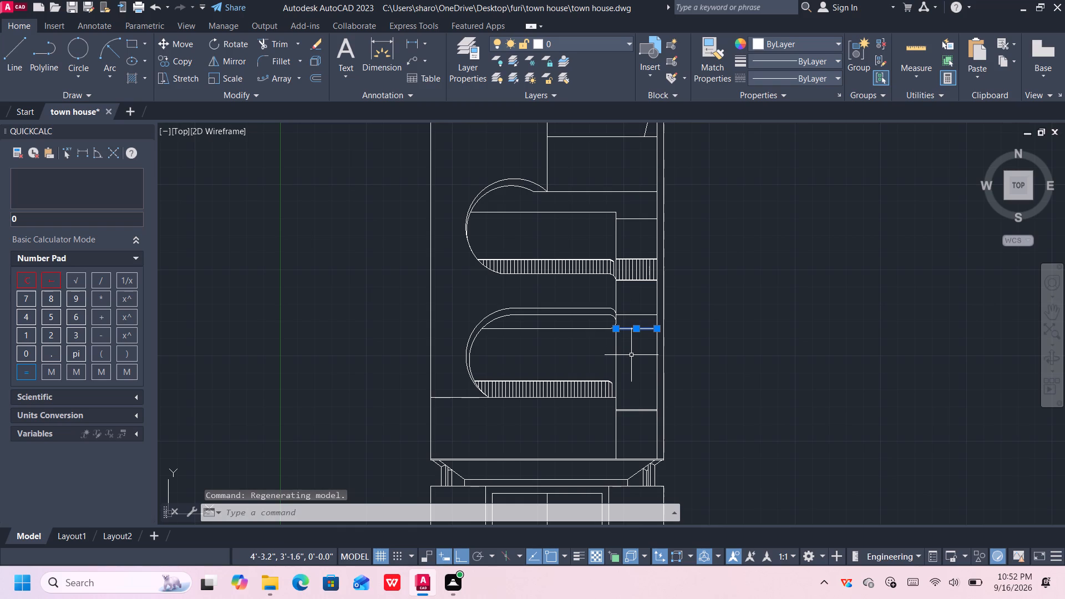
{"action": "key", "text": "Delete"}
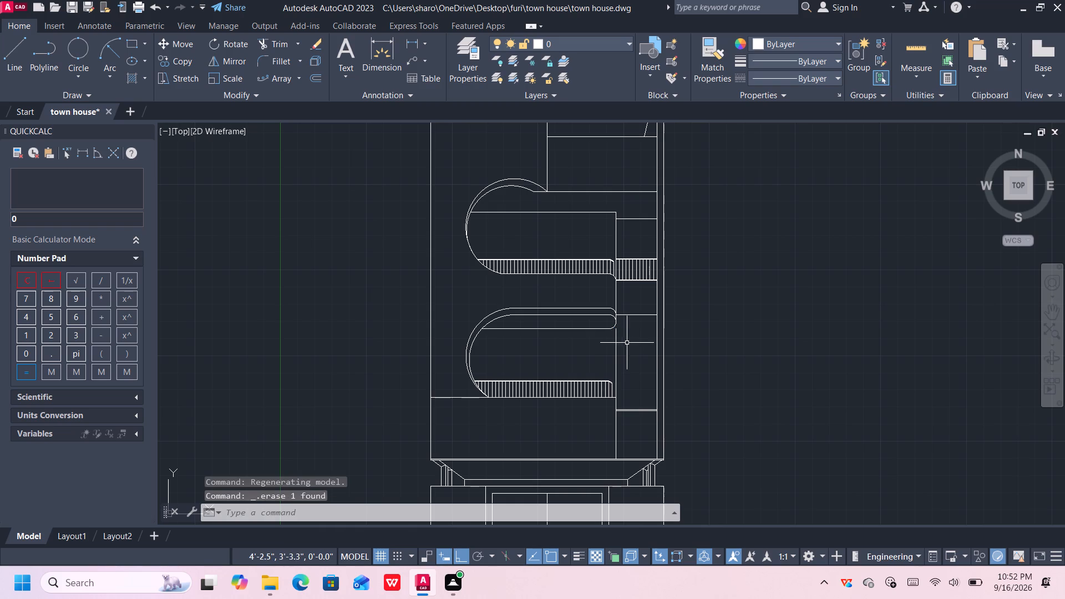
Extend the compartment's left vertical line up to the rounded end of the lower shape's top bar.
{"action": "scroll", "coordinate": [626, 343], "scroll_direction": "up", "scroll_amount": 1}
{"action": "key", "text": "e"}
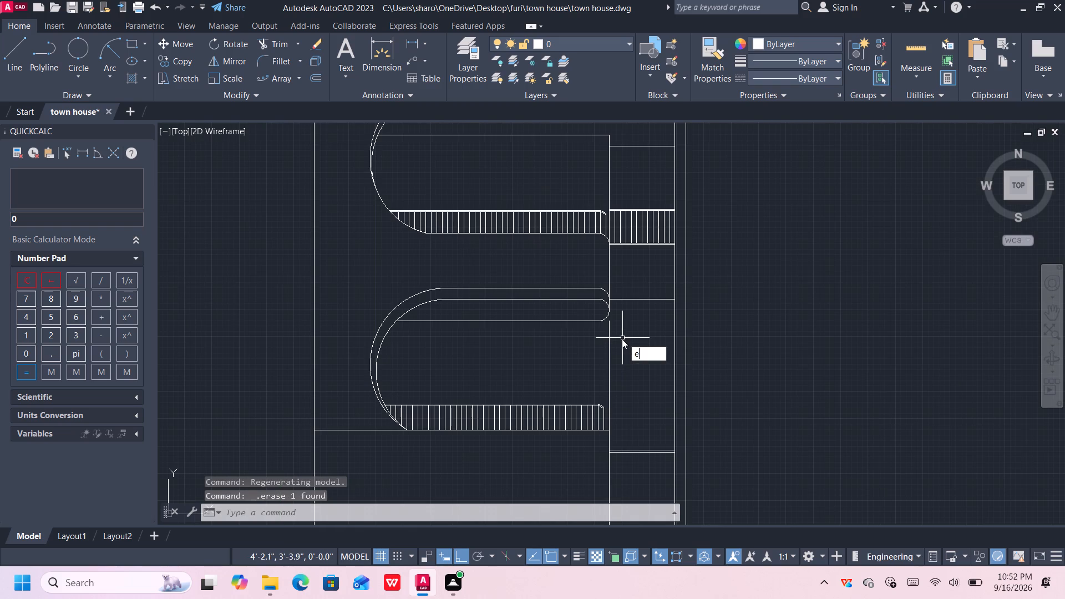
{"action": "key", "text": "x"}
{"action": "key", "text": "Return"}
{"action": "left_click", "coordinate": [608, 340]}
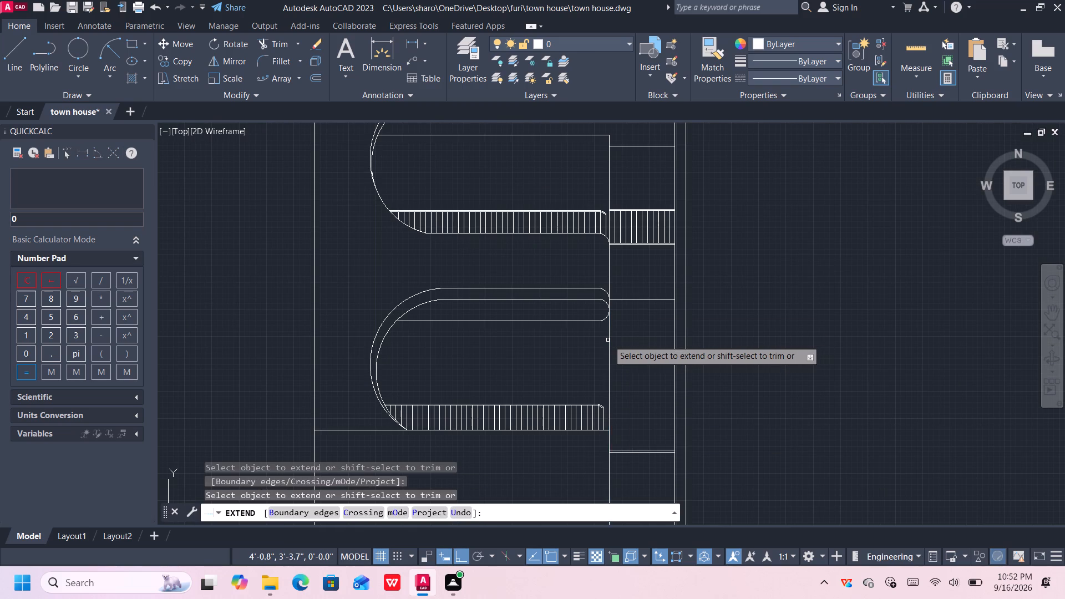
{"action": "key", "text": "Escape"}
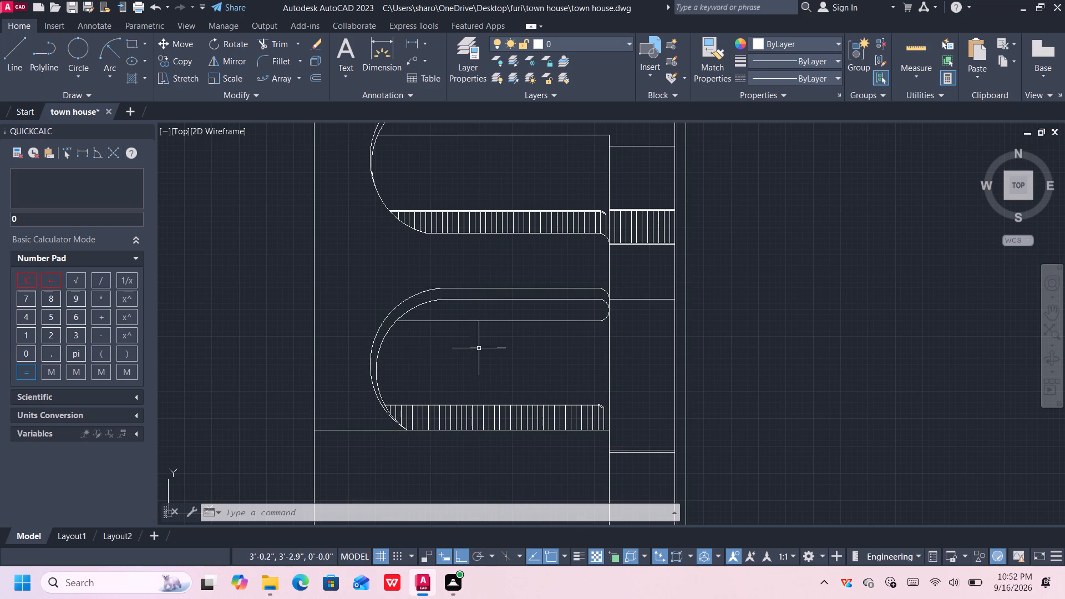
Delete the remaining horizontal line in the compartment beside the lower shape's rounded top bar.
{"action": "left_click", "coordinate": [630, 301]}
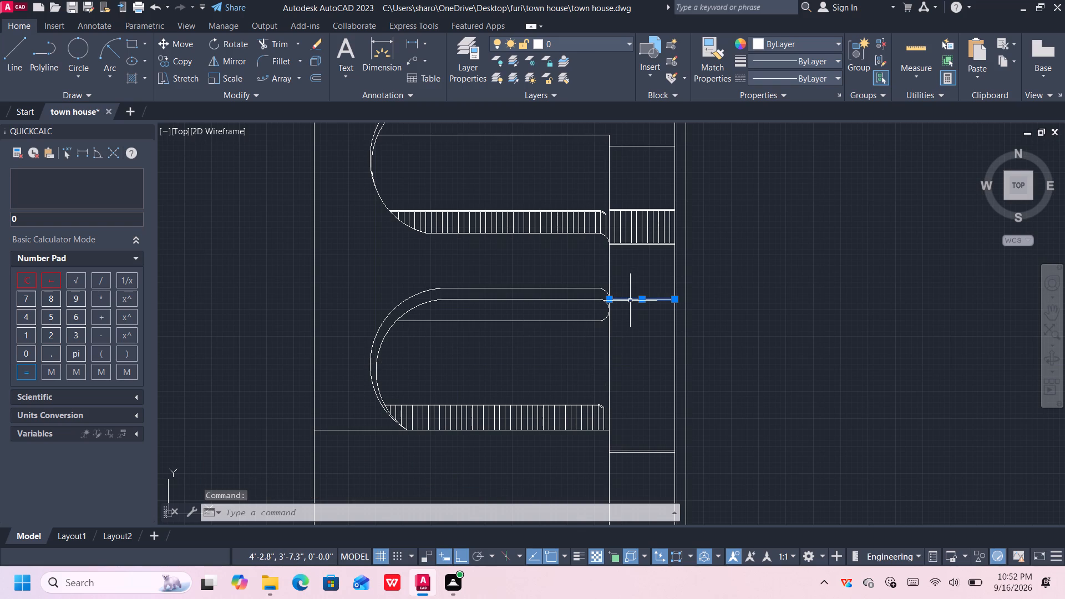
{"action": "key", "text": "Delete"}
Trim the part of the horizontal base line between the unit's left edge and the lower shape's curve.
{"action": "middle_click_drag", "start_coordinate": [642, 375], "coordinate": [637, 351]}
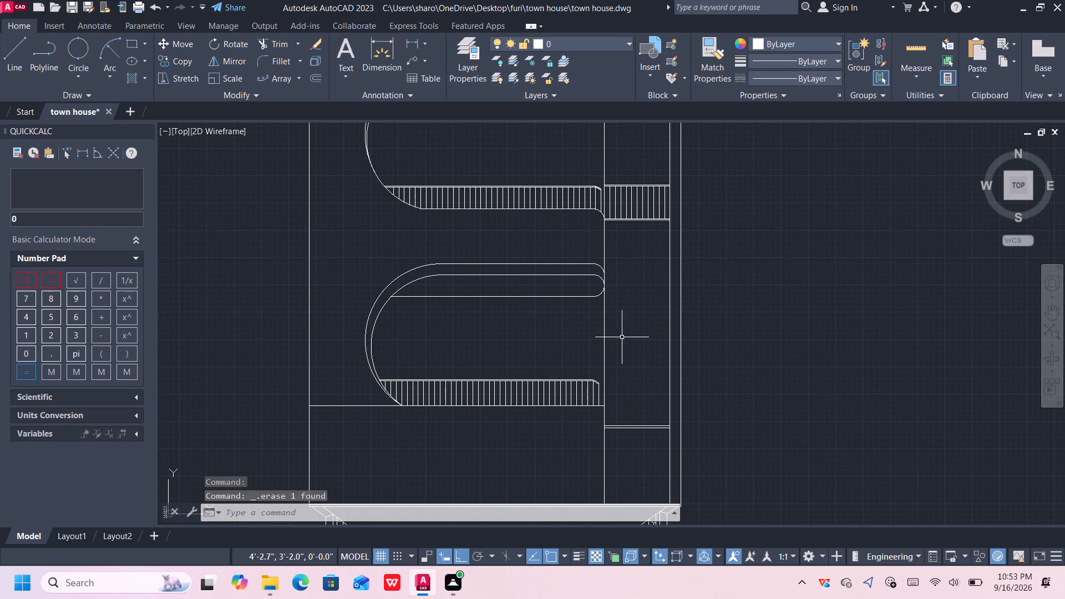
{"action": "middle_click_drag", "start_coordinate": [615, 346], "coordinate": [614, 327]}
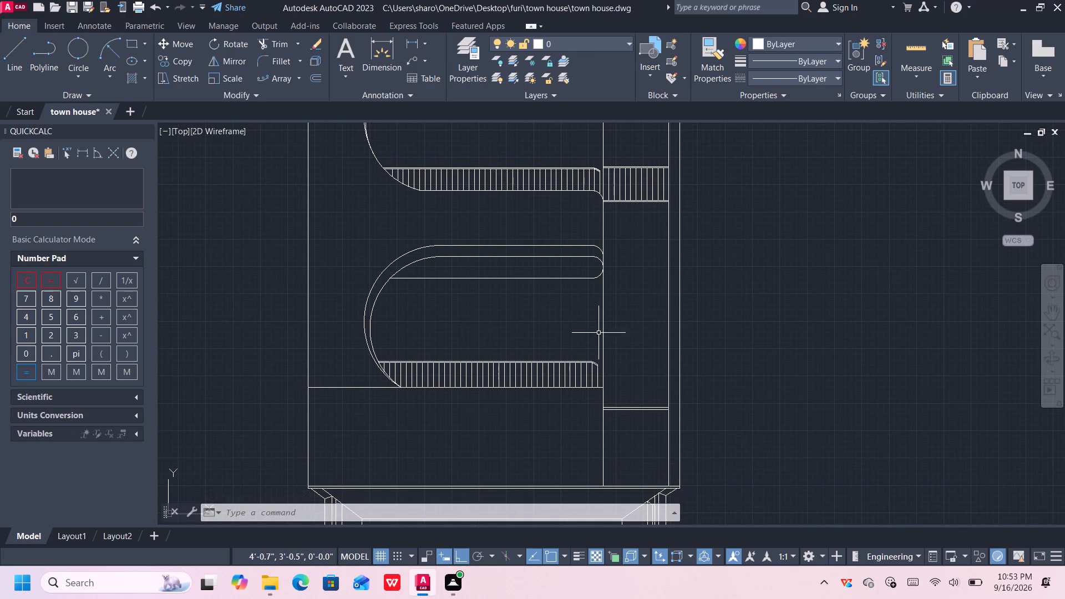
{"action": "middle_click_drag", "start_coordinate": [581, 334], "coordinate": [585, 306]}
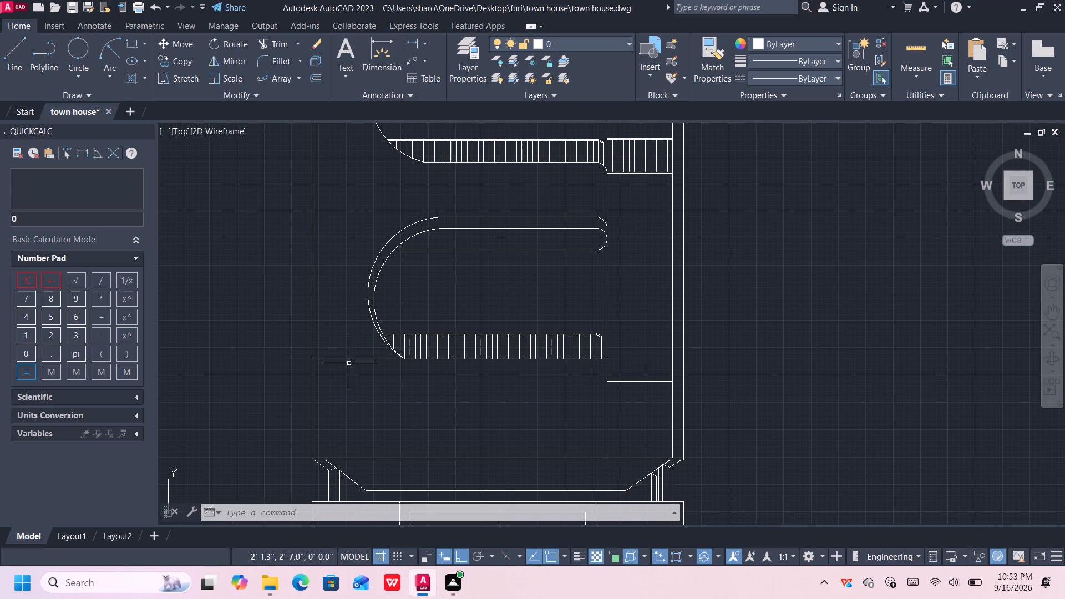
{"action": "left_click", "coordinate": [349, 360]}
{"action": "key", "text": "Escape"}
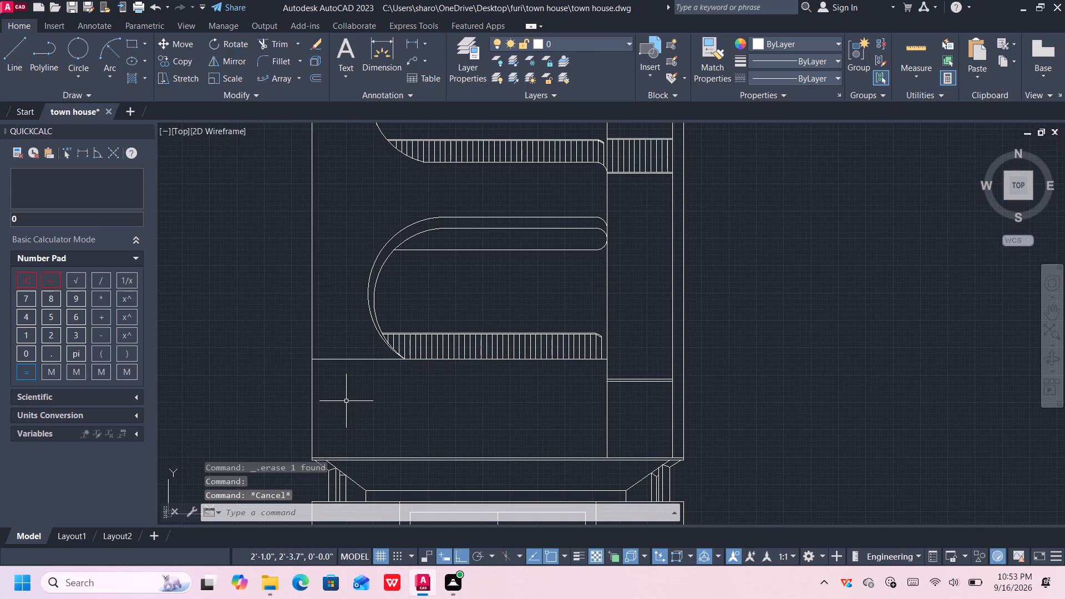
{"action": "type", "text": "tr"}
{"action": "key", "text": "Return"}
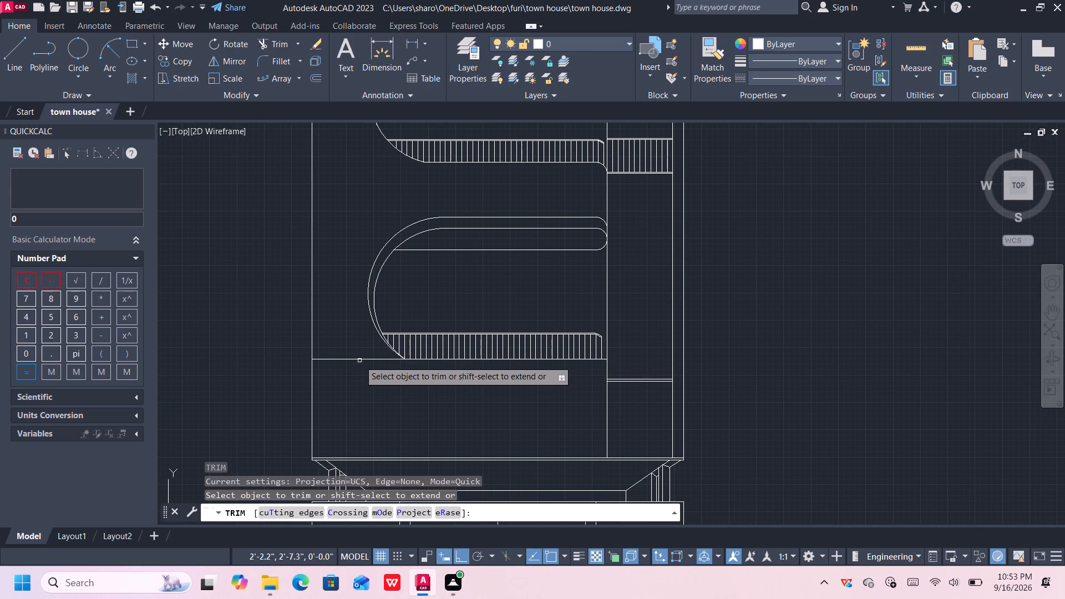
{"action": "left_click", "coordinate": [360, 359]}
{"action": "key", "text": "Escape"}
{"action": "scroll", "coordinate": [383, 395], "scroll_direction": "down", "scroll_amount": 1}
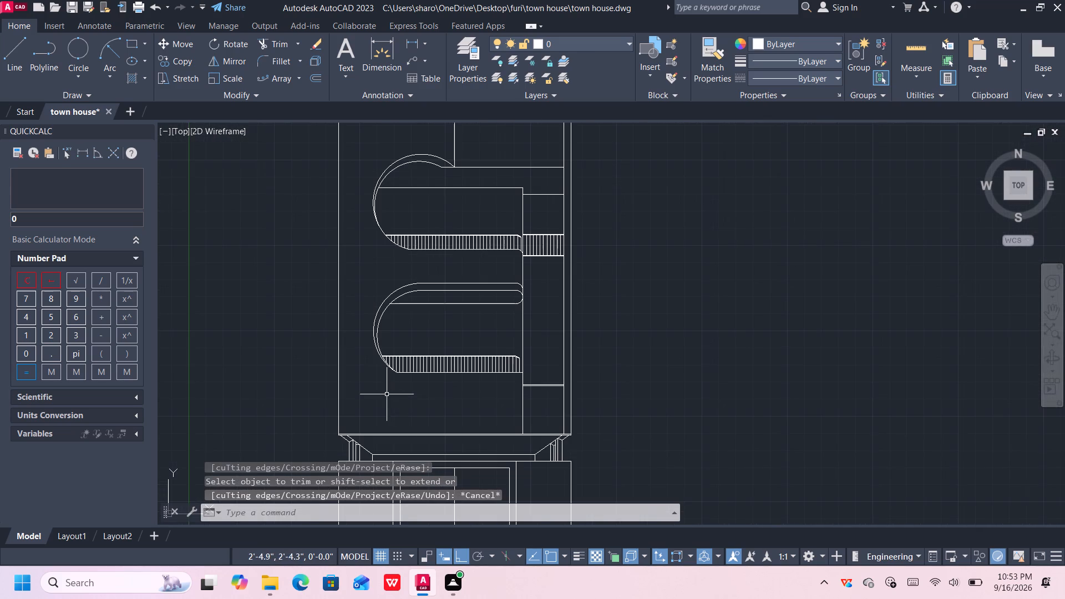
Draw a 2" wide by 8" high rectangle standing on the lower shape's base line, near its curved side.
{"action": "middle_click_drag", "start_coordinate": [471, 392], "coordinate": [473, 466]}
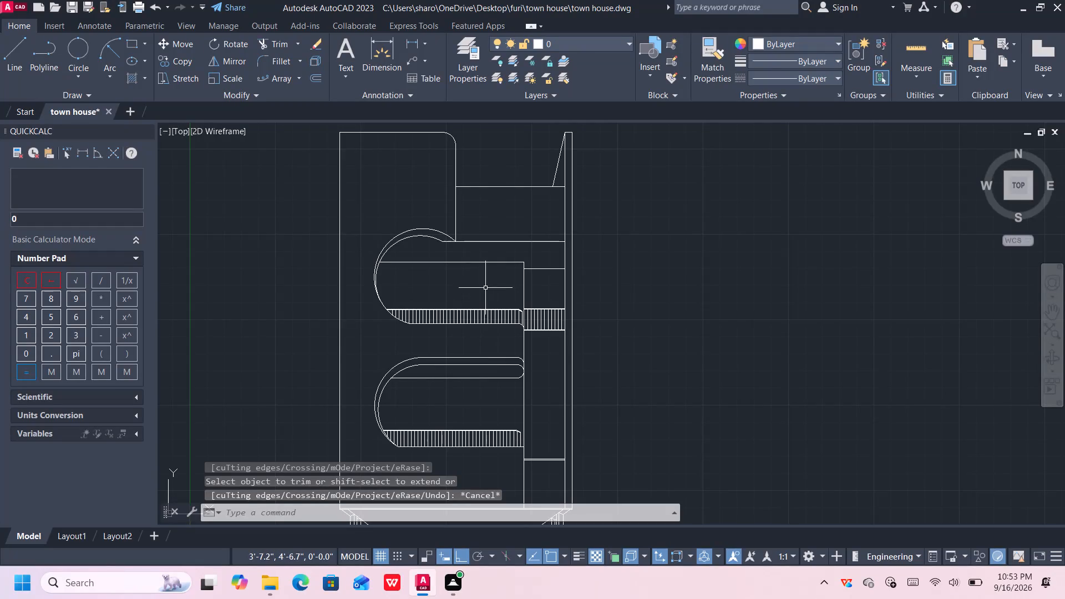
{"action": "middle_click_drag", "start_coordinate": [484, 285], "coordinate": [461, 322]}
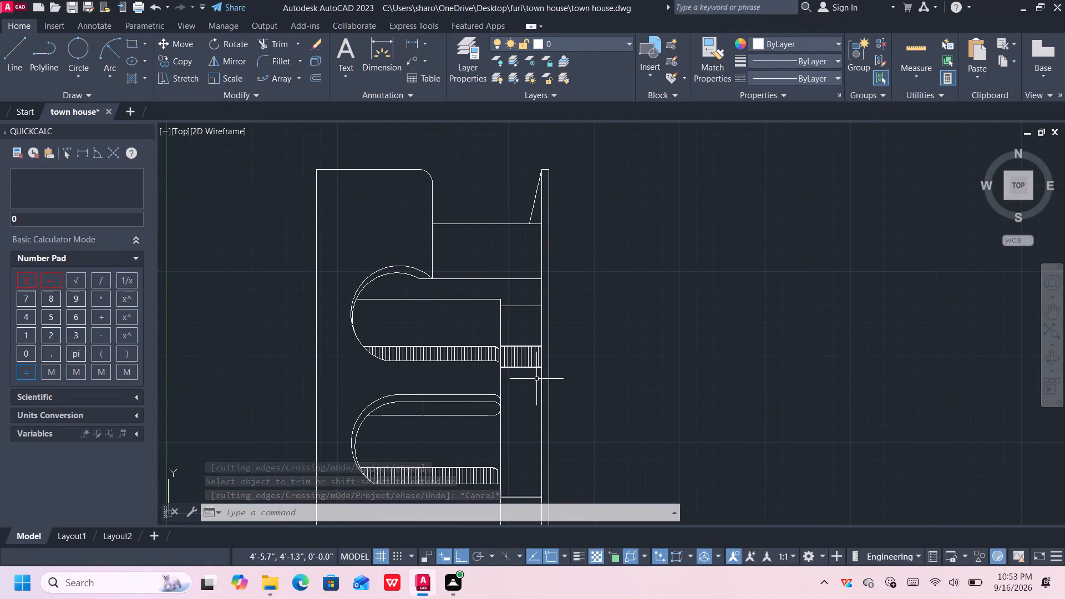
{"action": "middle_click_drag", "start_coordinate": [519, 432], "coordinate": [507, 307]}
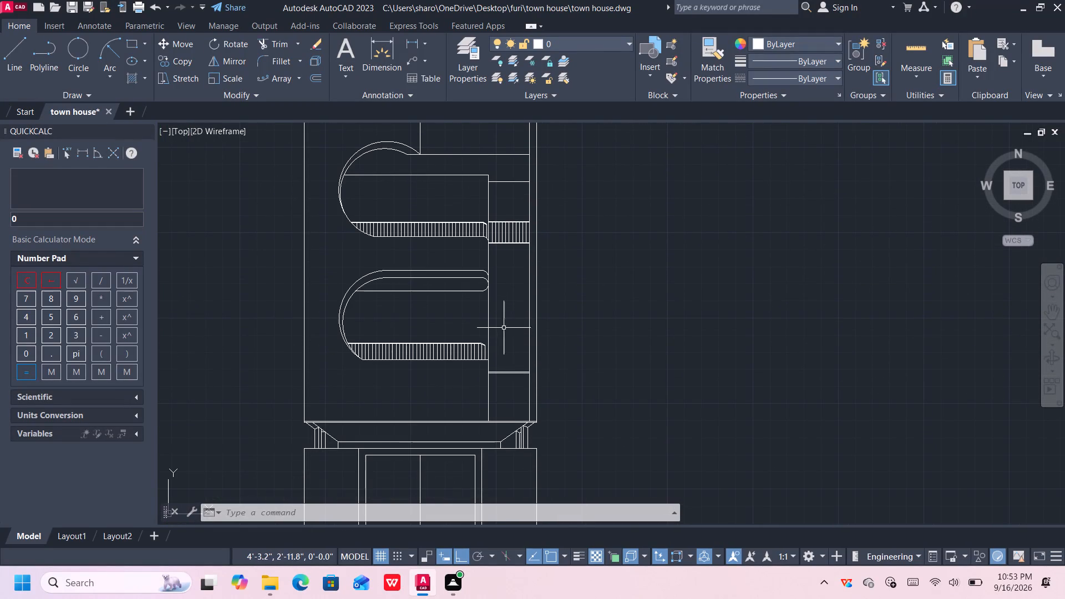
{"action": "middle_click_drag", "start_coordinate": [503, 327], "coordinate": [511, 353]}
{"action": "scroll", "coordinate": [454, 359], "scroll_direction": "up", "scroll_amount": 1}
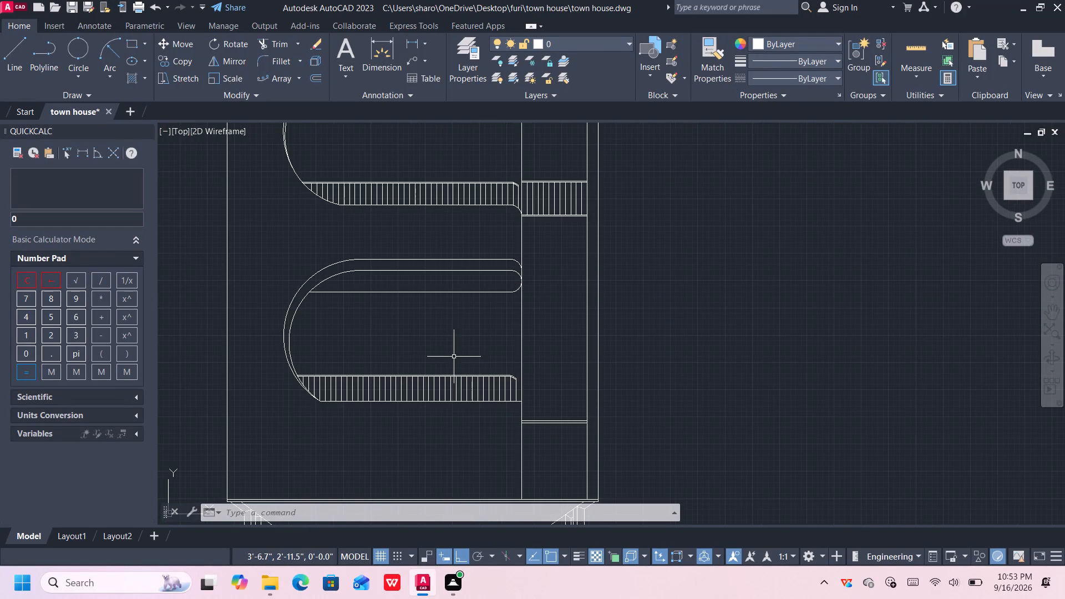
{"action": "middle_click_drag", "start_coordinate": [450, 353], "coordinate": [474, 336]}
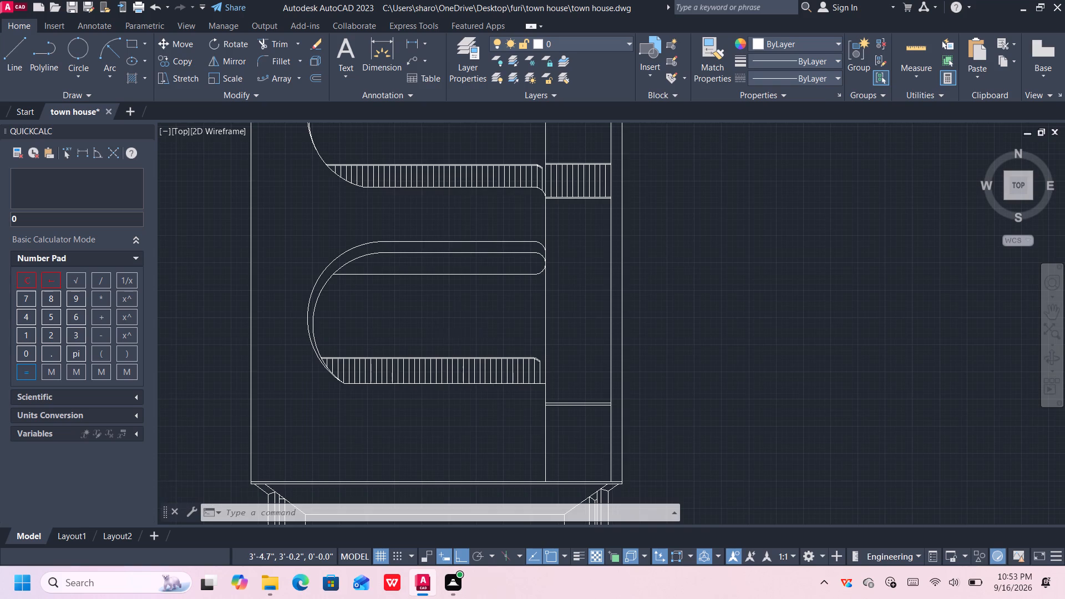
{"action": "scroll", "coordinate": [457, 332], "scroll_direction": "up", "scroll_amount": 1}
{"action": "key", "text": "r"}
{"action": "type", "text": "ec"}
{"action": "key", "text": "Return"}
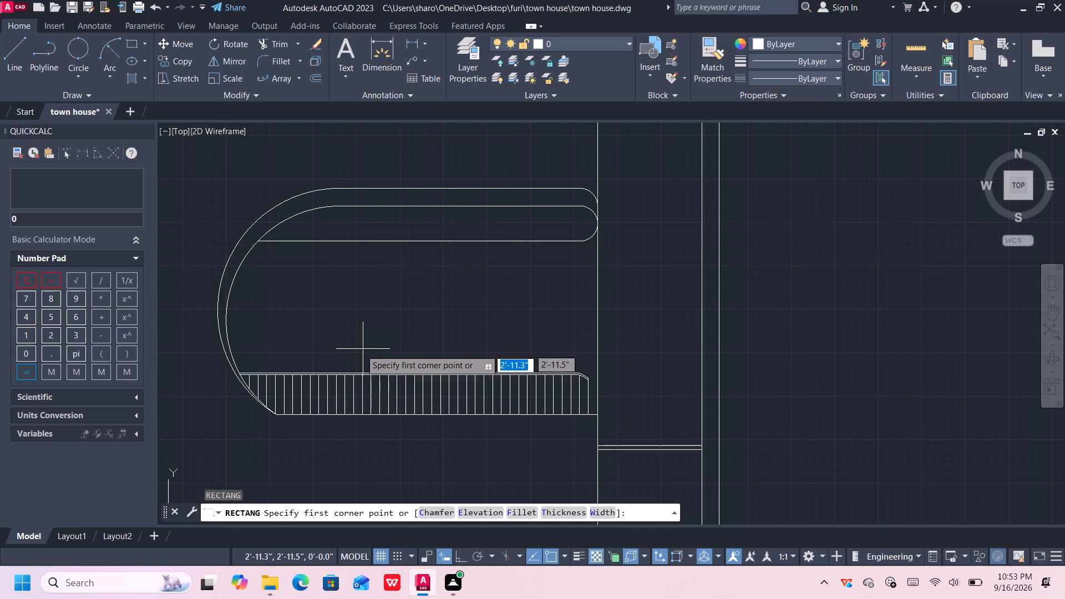
{"action": "left_click", "coordinate": [327, 414]}
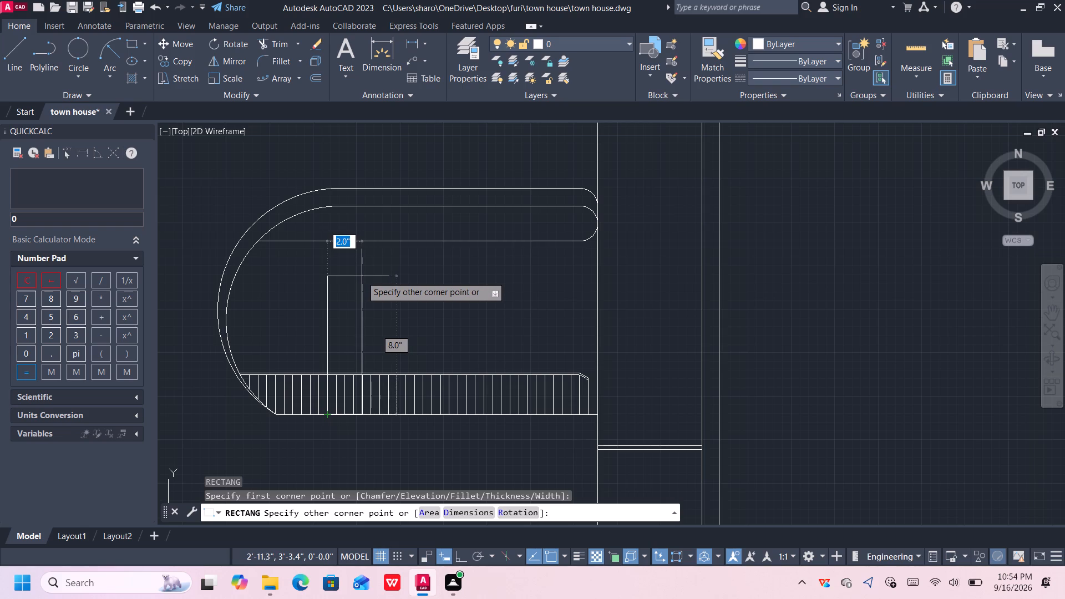
{"action": "left_click", "coordinate": [362, 276]}
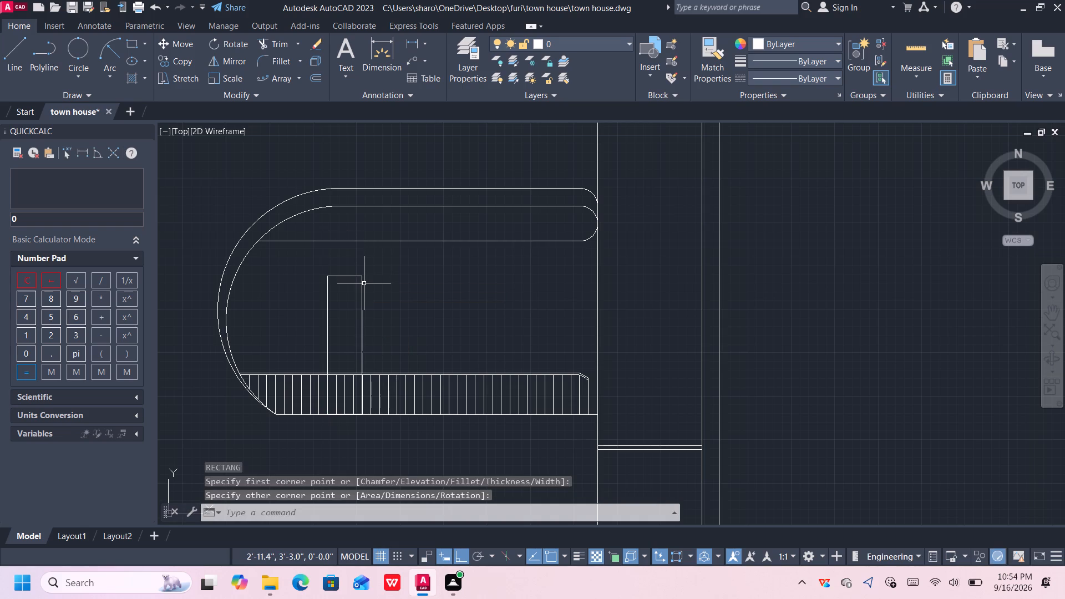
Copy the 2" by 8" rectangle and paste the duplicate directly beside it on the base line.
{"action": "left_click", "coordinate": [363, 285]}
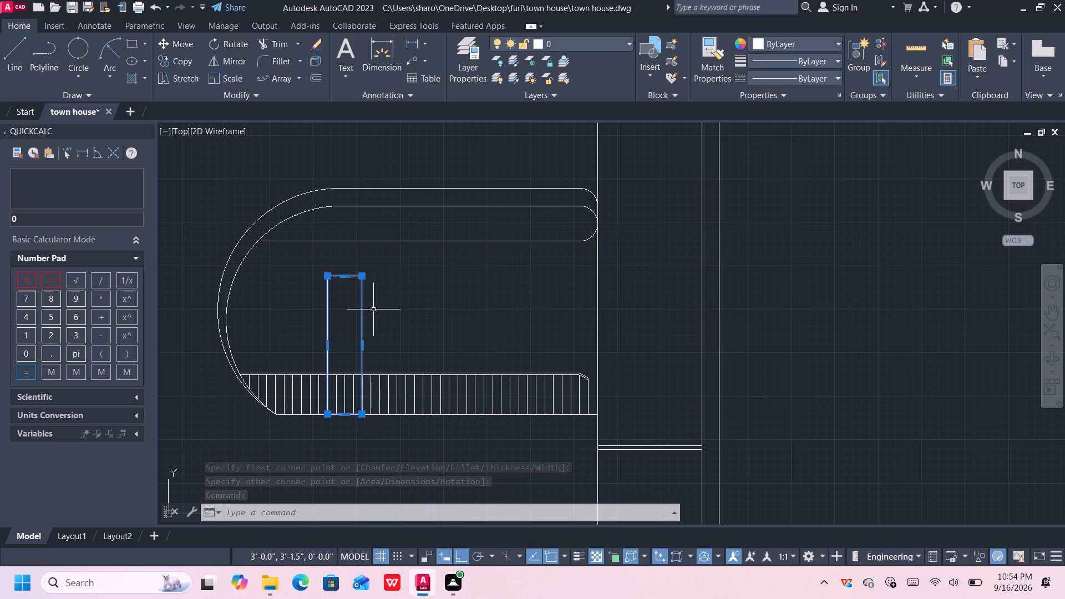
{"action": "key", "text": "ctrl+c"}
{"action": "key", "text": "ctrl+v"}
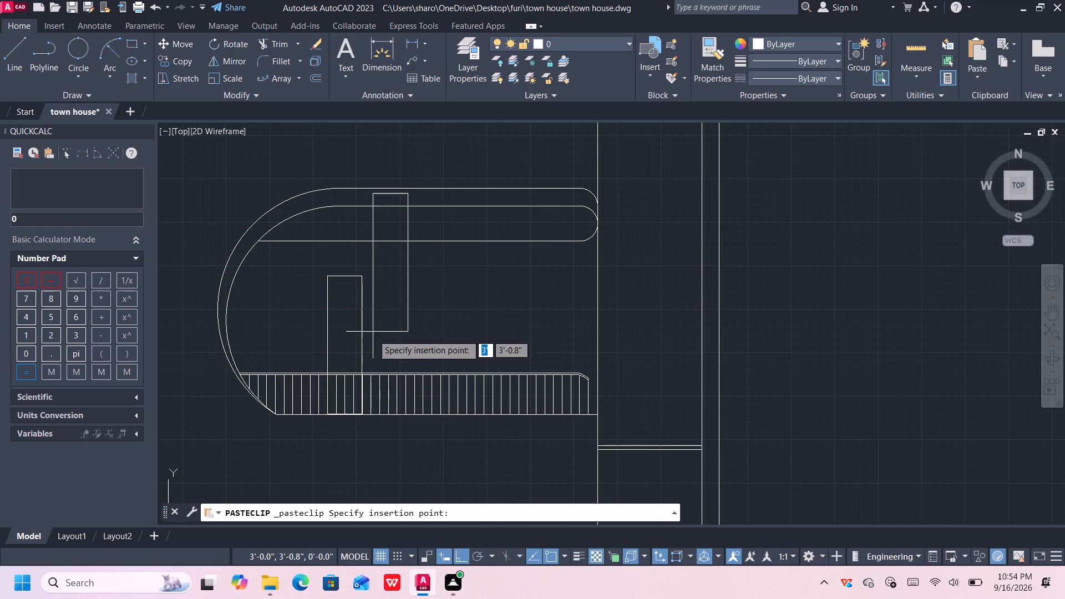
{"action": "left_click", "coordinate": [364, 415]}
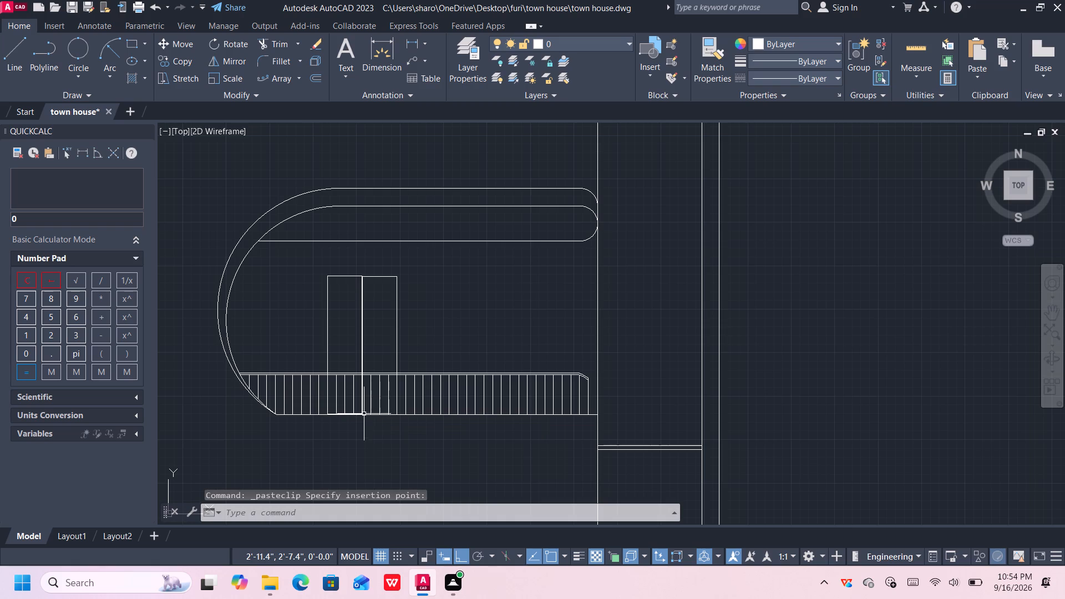
Stretch the original rectangle's bottom corner nearest the shape's curved side down onto the base line.
{"action": "scroll", "coordinate": [376, 305], "scroll_direction": "up", "scroll_amount": 2}
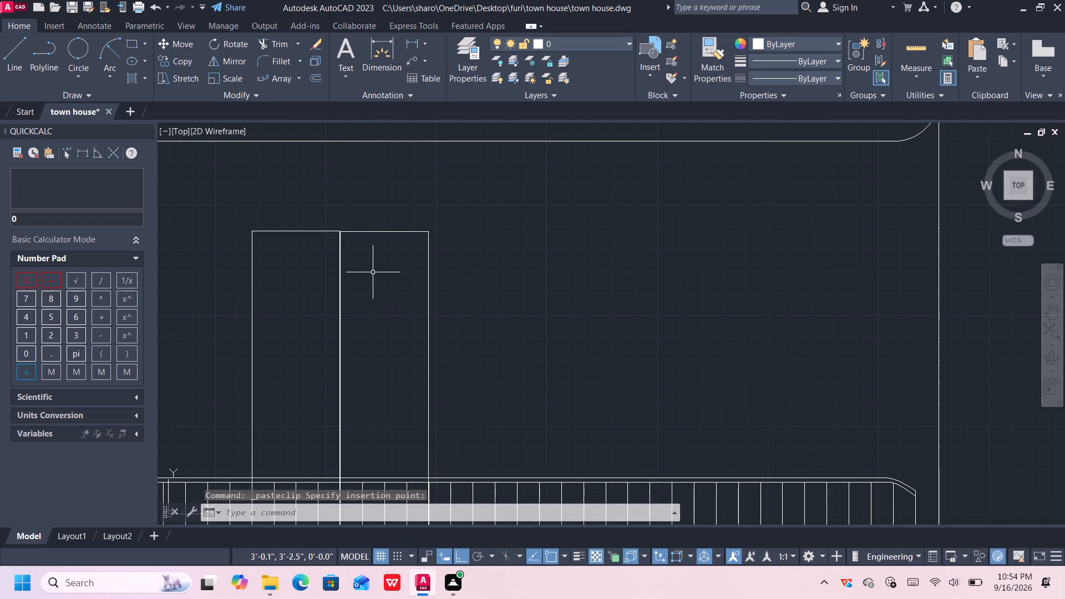
{"action": "scroll", "coordinate": [373, 266], "scroll_direction": "up", "scroll_amount": 1}
{"action": "scroll", "coordinate": [373, 243], "scroll_direction": "down", "scroll_amount": 1}
{"action": "scroll", "coordinate": [378, 301], "scroll_direction": "down", "scroll_amount": 1}
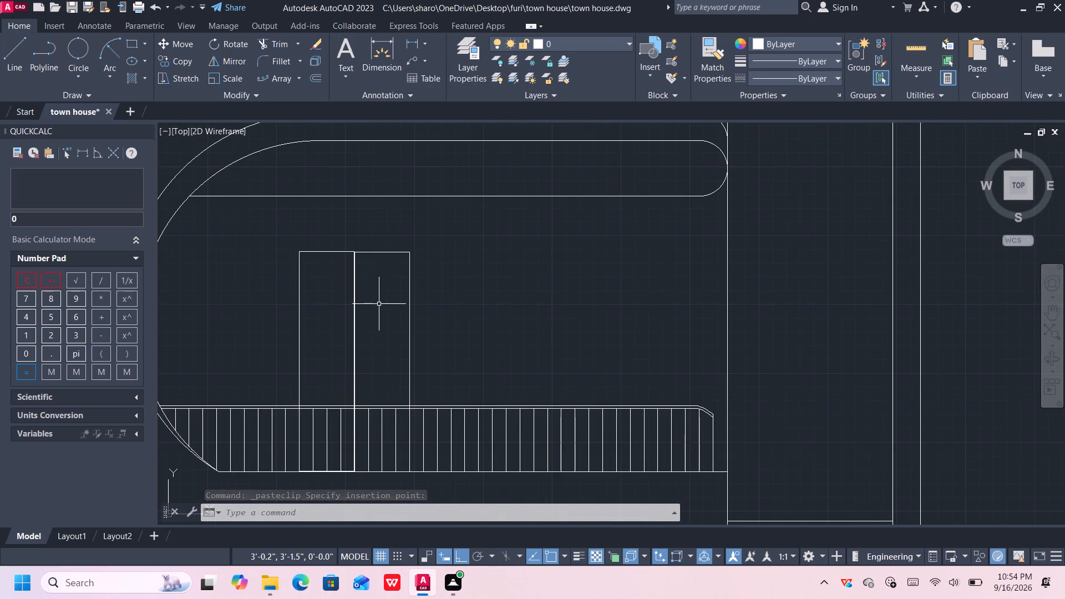
{"action": "middle_click_drag", "start_coordinate": [383, 322], "coordinate": [382, 248]}
{"action": "scroll", "coordinate": [331, 403], "scroll_direction": "up", "scroll_amount": 3}
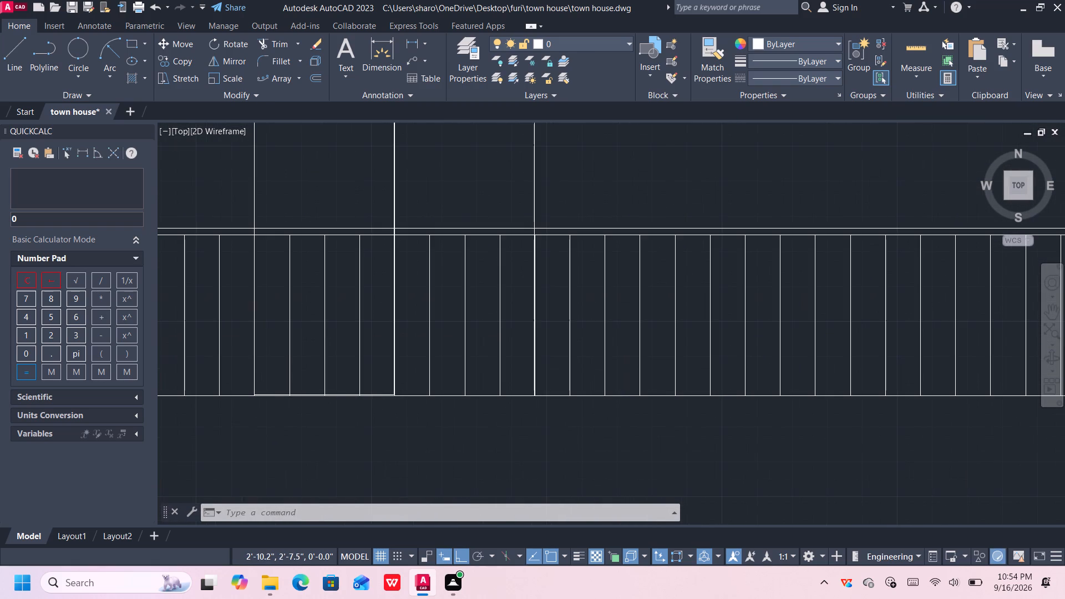
{"action": "left_click", "coordinate": [312, 396]}
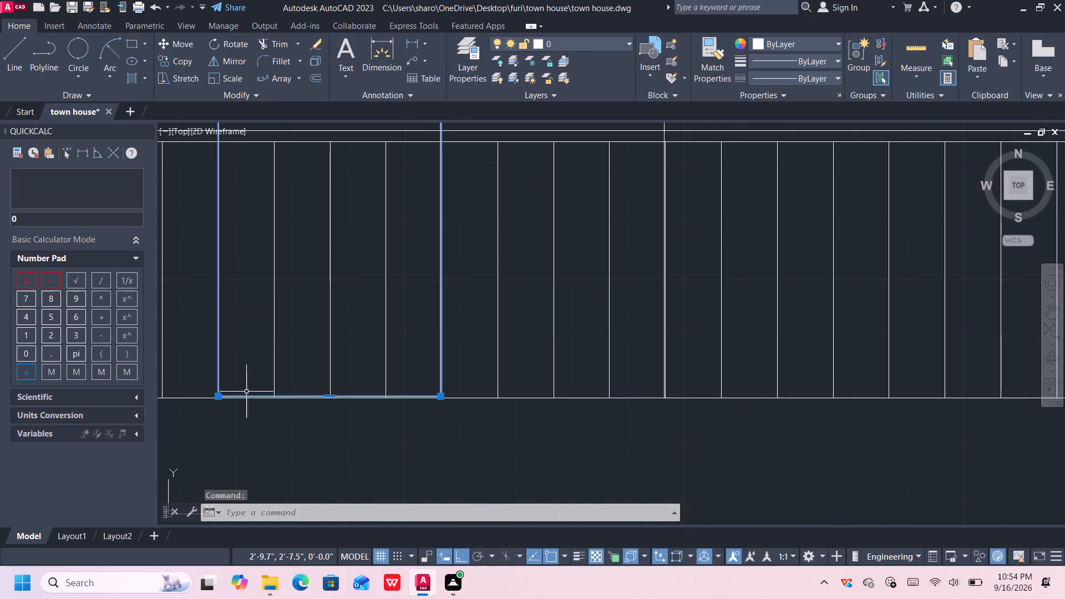
{"action": "left_click", "coordinate": [219, 397]}
{"action": "left_click", "coordinate": [219, 402]}
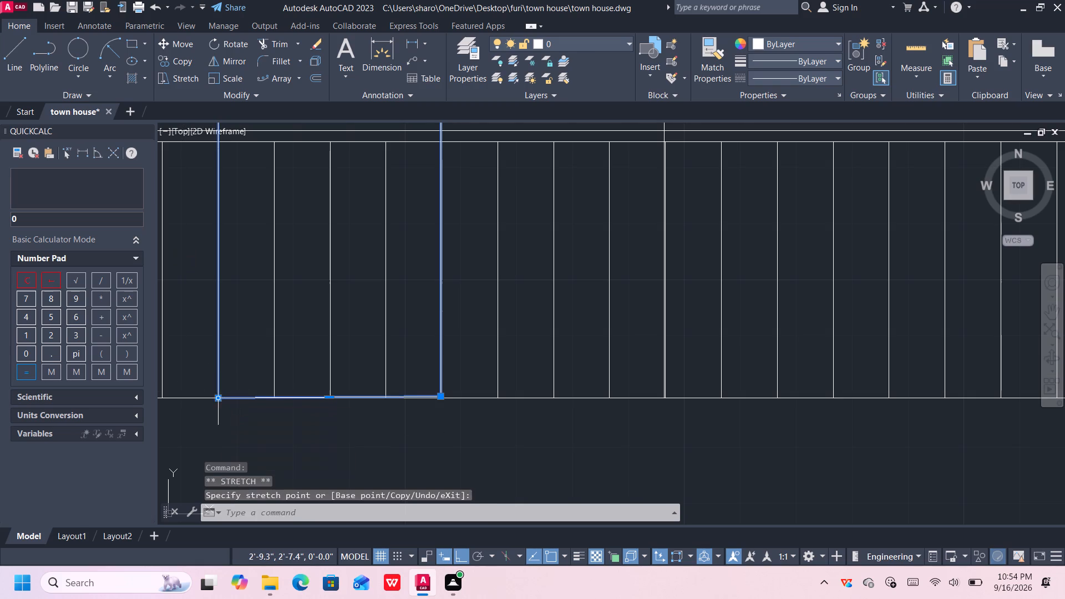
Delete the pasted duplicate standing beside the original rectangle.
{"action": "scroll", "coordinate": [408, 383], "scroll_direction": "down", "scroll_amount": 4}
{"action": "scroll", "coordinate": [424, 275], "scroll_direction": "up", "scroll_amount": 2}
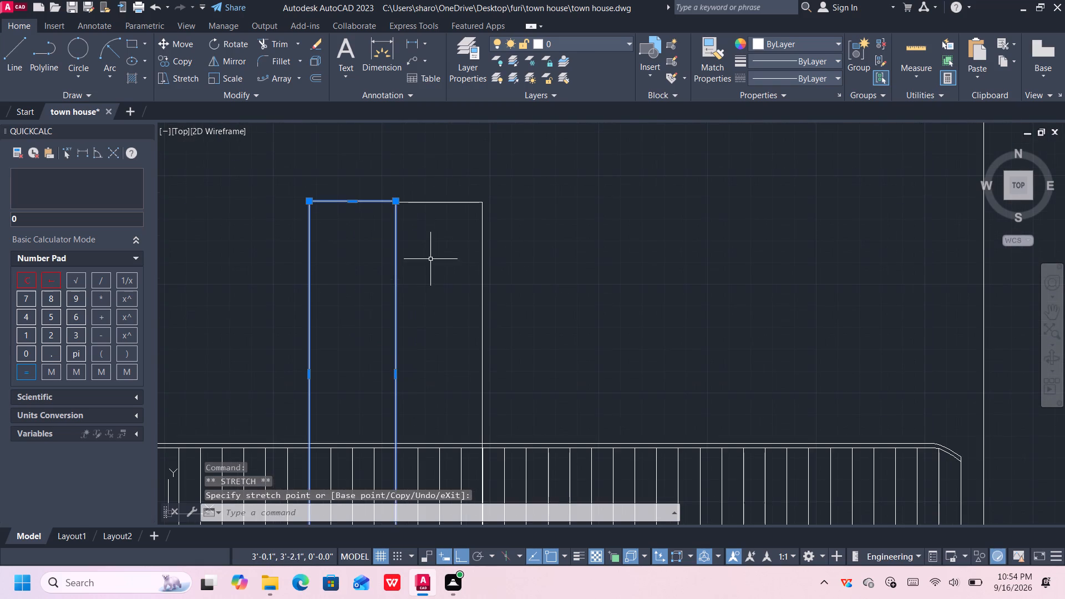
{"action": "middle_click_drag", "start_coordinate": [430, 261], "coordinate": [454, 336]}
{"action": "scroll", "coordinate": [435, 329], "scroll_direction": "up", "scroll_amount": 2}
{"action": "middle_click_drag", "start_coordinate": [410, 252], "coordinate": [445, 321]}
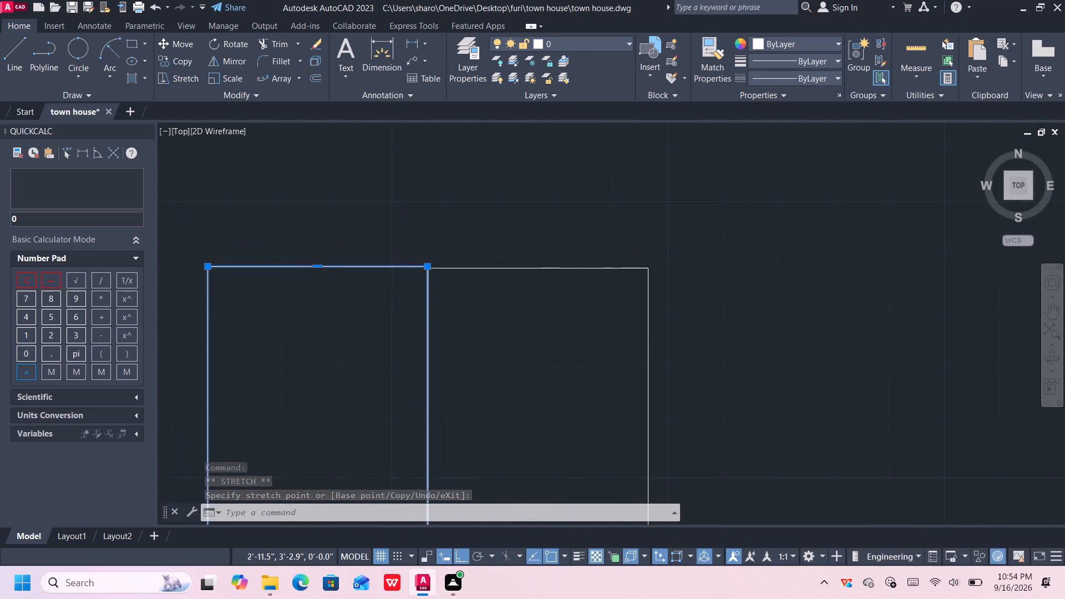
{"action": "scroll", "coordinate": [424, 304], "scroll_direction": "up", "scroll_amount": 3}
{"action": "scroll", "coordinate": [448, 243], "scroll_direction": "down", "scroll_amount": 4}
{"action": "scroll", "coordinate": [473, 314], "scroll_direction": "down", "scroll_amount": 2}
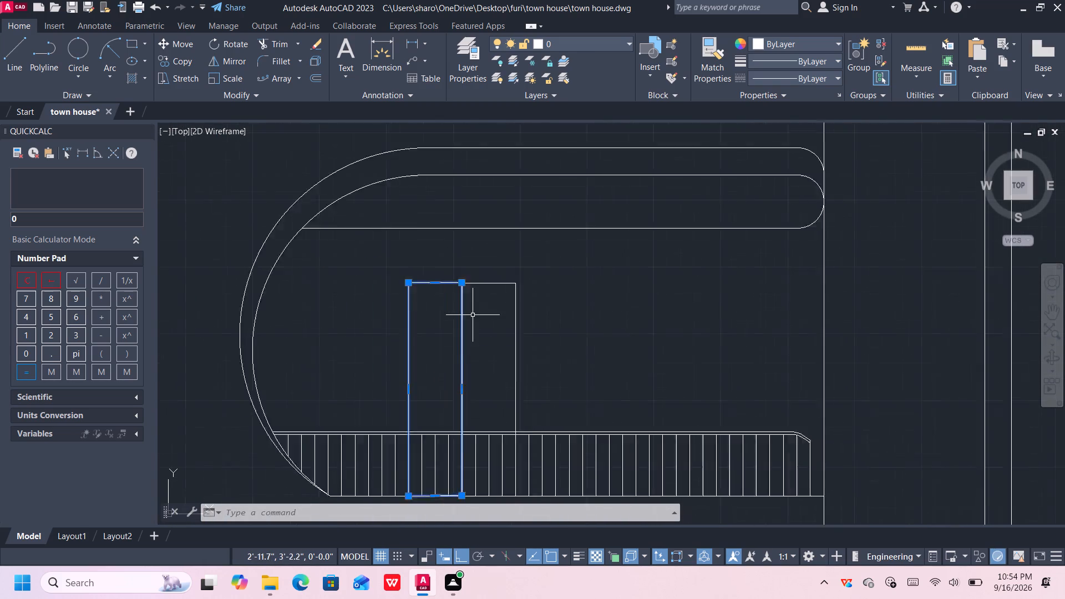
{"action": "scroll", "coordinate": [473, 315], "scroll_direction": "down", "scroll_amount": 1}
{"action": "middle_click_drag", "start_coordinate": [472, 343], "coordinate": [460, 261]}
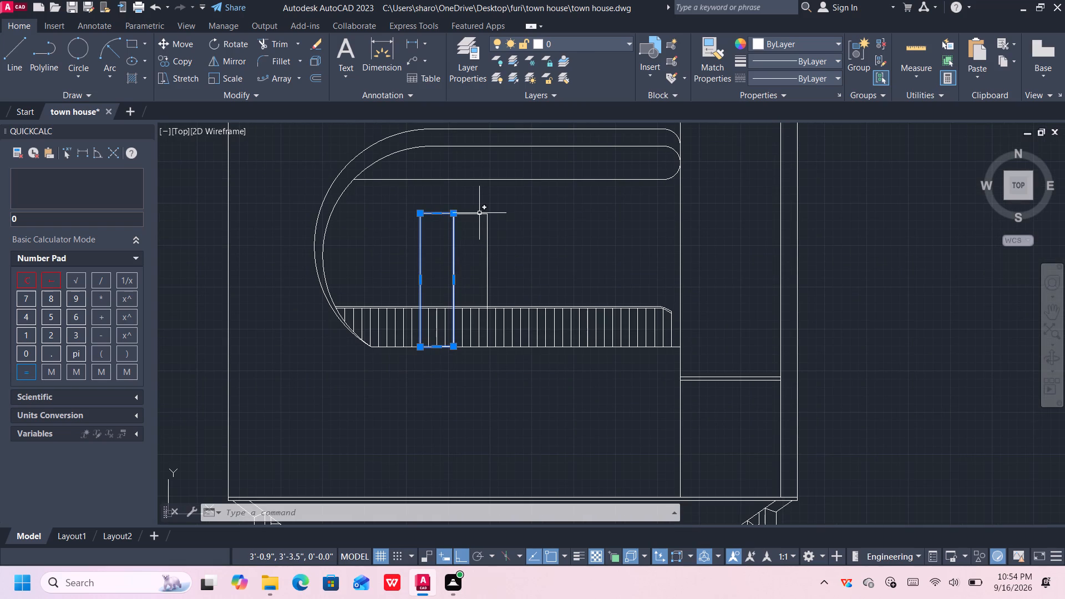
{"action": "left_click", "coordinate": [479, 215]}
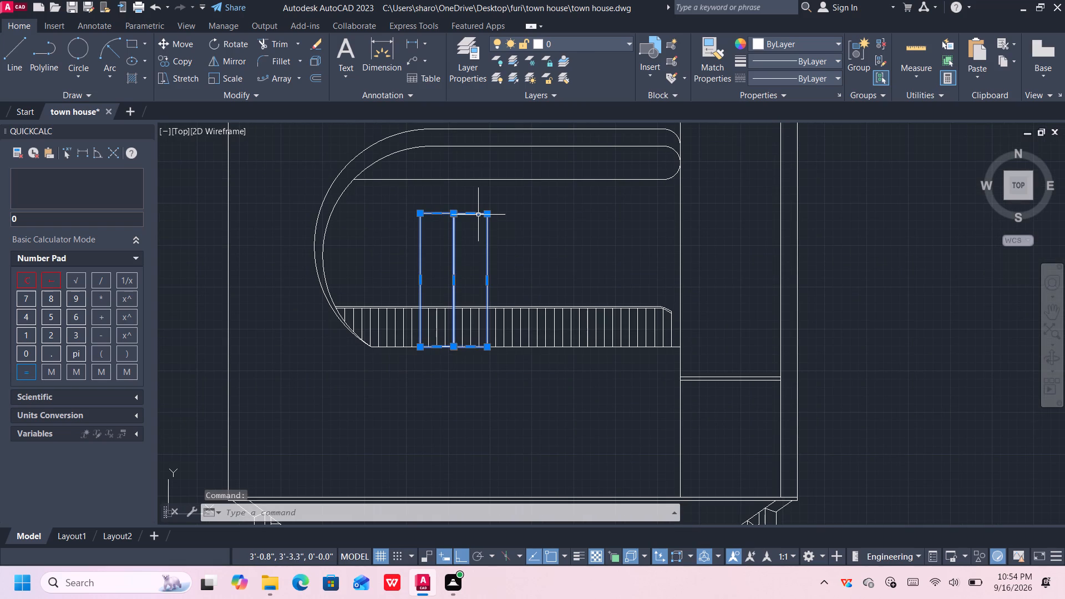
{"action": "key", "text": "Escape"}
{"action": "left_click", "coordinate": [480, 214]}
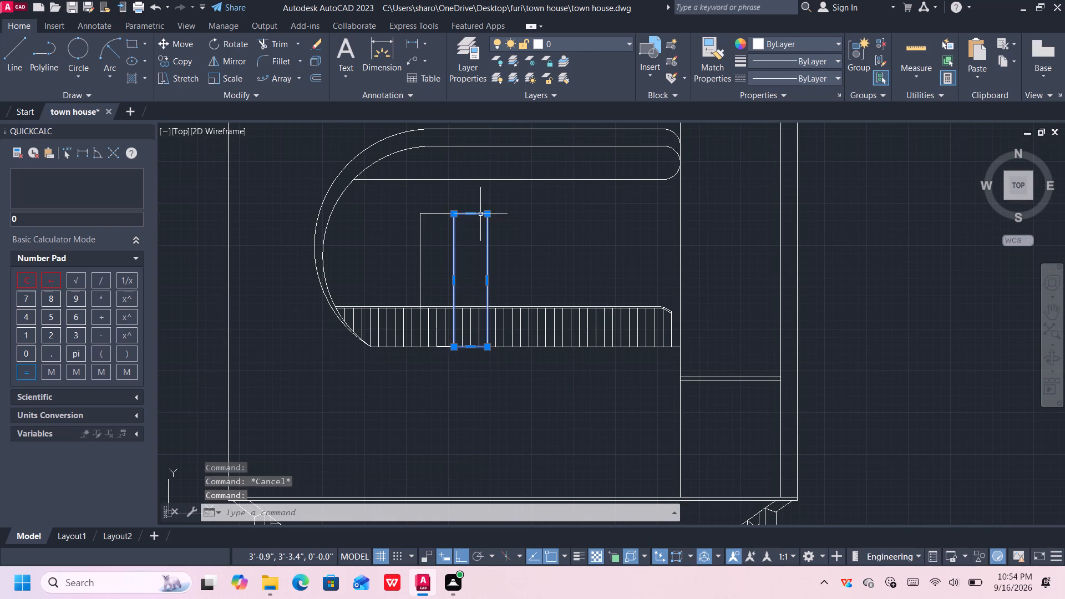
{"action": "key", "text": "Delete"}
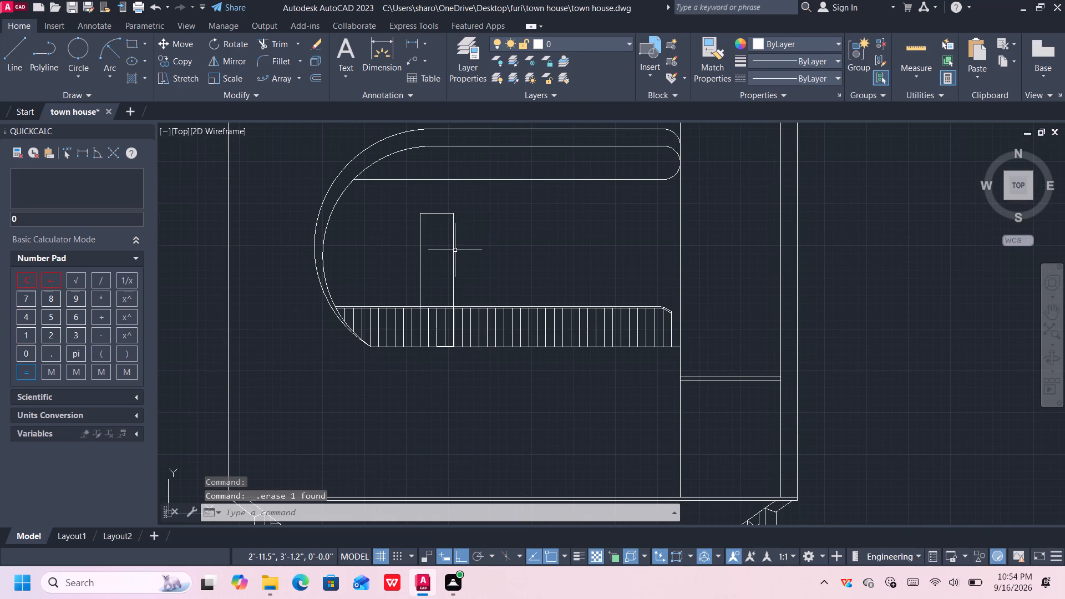
Quick-measure the remaining rectangle's width and height.
{"action": "left_click", "coordinate": [904, 47]}
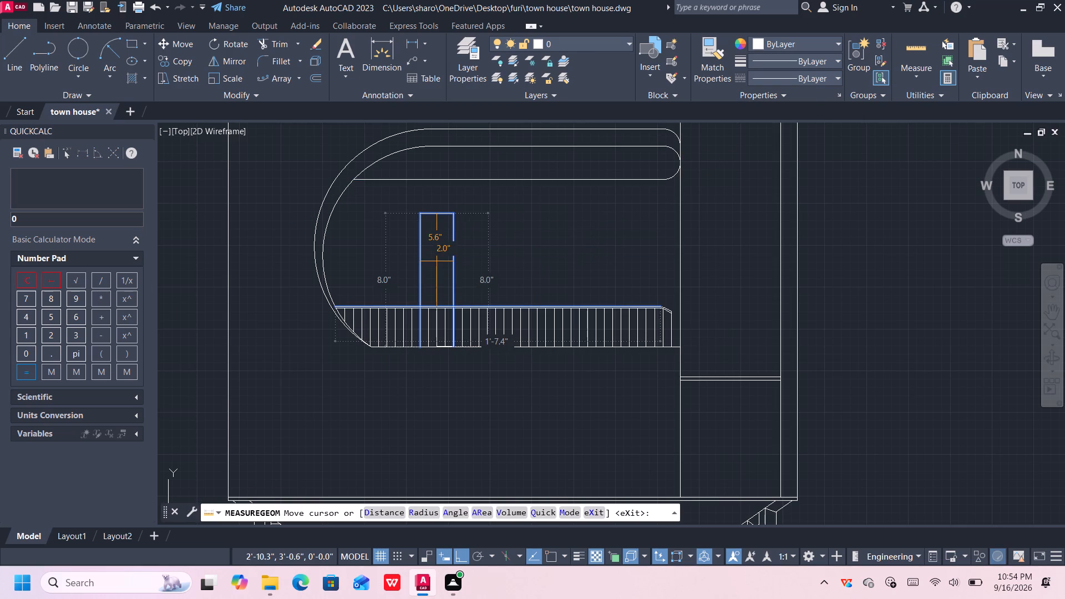
{"action": "key", "text": "Escape"}
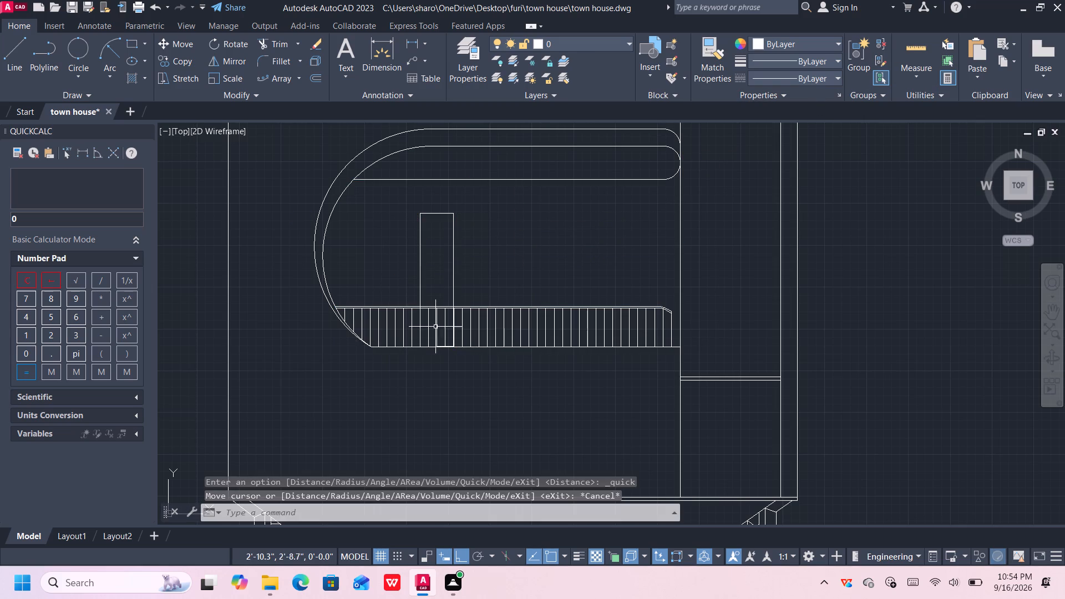
Stretch the rectangle's other bottom corner down onto the base line so its bottom edge lies level.
{"action": "scroll", "coordinate": [441, 337], "scroll_direction": "up", "scroll_amount": 3}
{"action": "scroll", "coordinate": [442, 390], "scroll_direction": "up", "scroll_amount": 2}
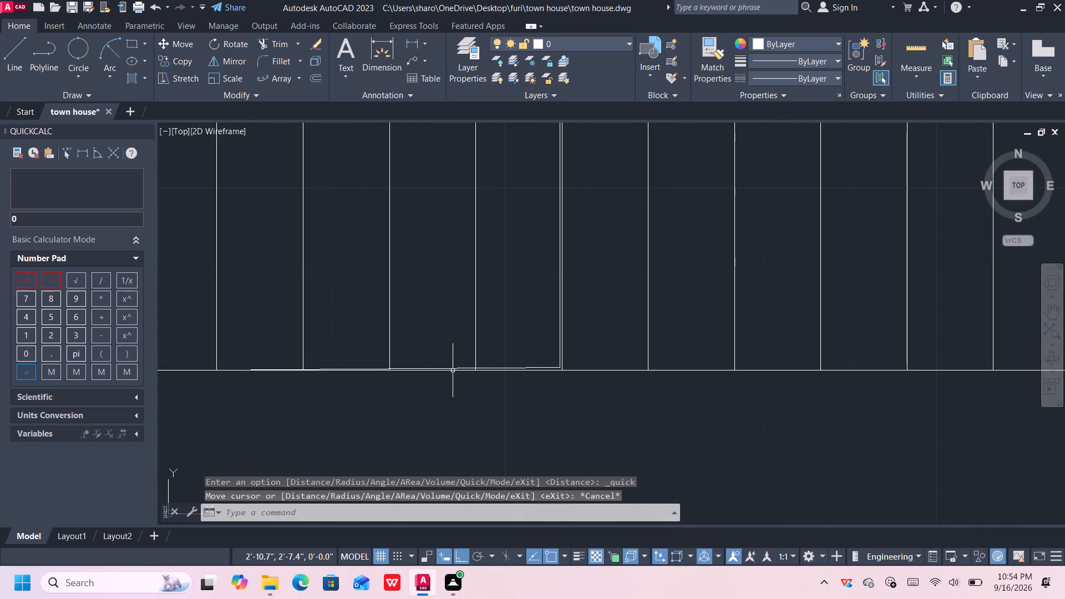
{"action": "left_click", "coordinate": [557, 368]}
{"action": "left_click", "coordinate": [559, 366]}
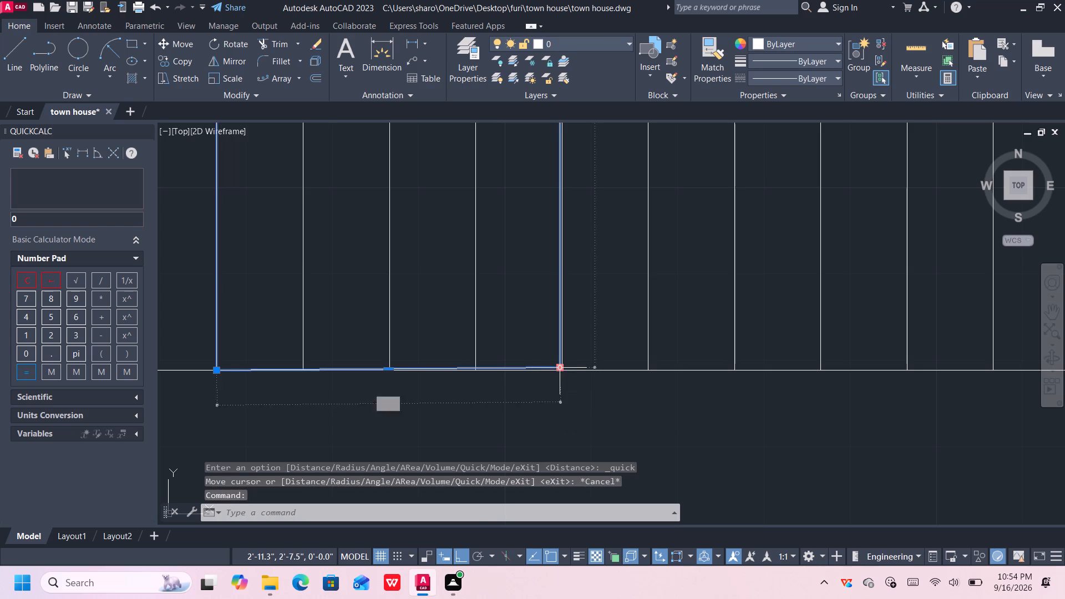
{"action": "scroll", "coordinate": [559, 373], "scroll_direction": "up", "scroll_amount": 3}
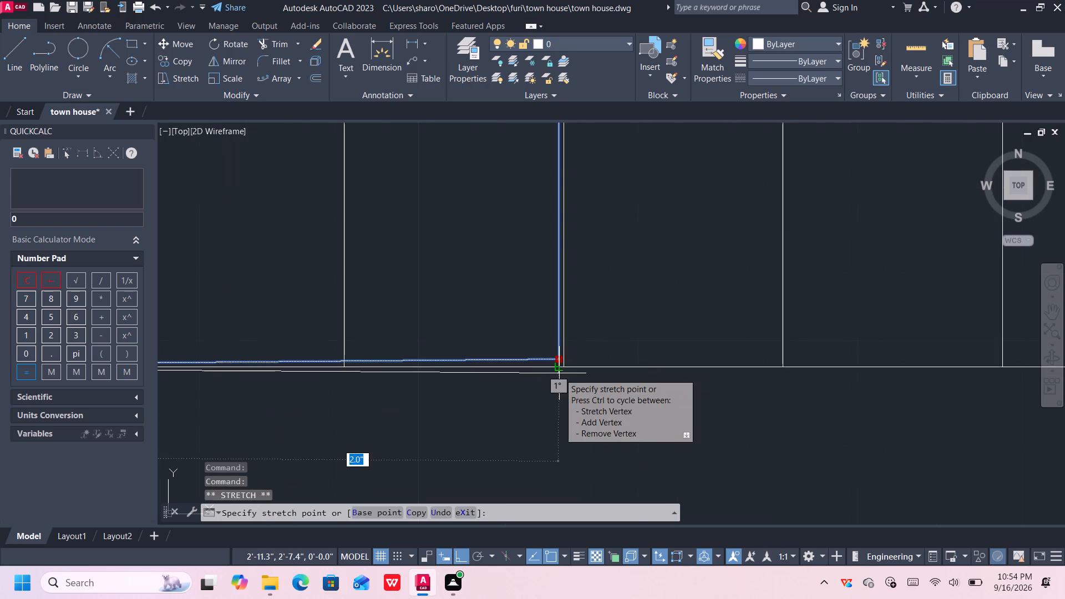
{"action": "left_click", "coordinate": [559, 367]}
{"action": "scroll", "coordinate": [561, 372], "scroll_direction": "down", "scroll_amount": 6}
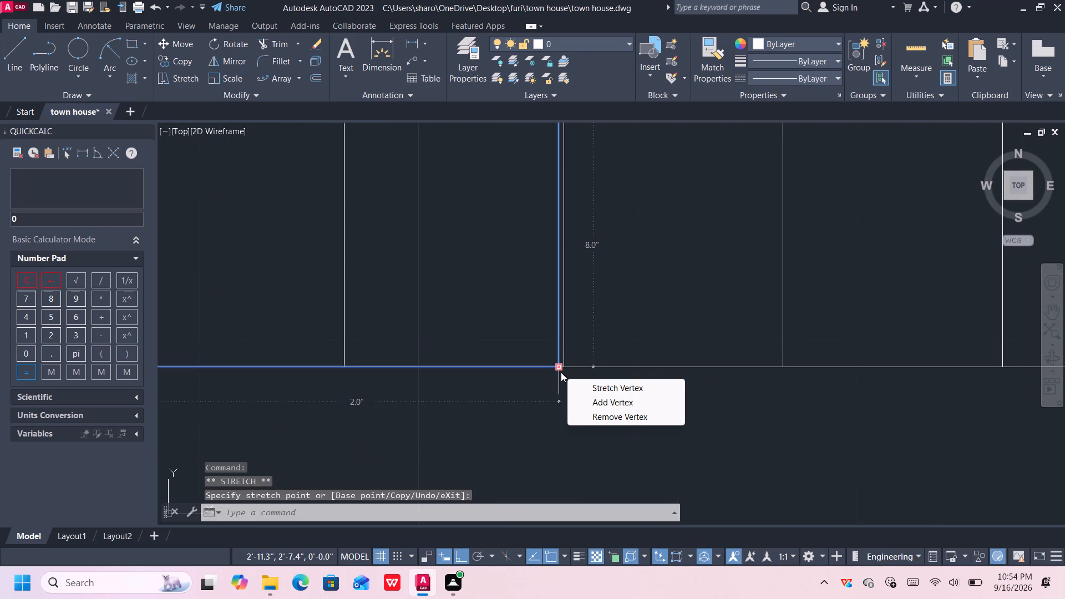
{"action": "scroll", "coordinate": [561, 372], "scroll_direction": "down", "scroll_amount": 9}
{"action": "scroll", "coordinate": [514, 270], "scroll_direction": "up", "scroll_amount": 1}
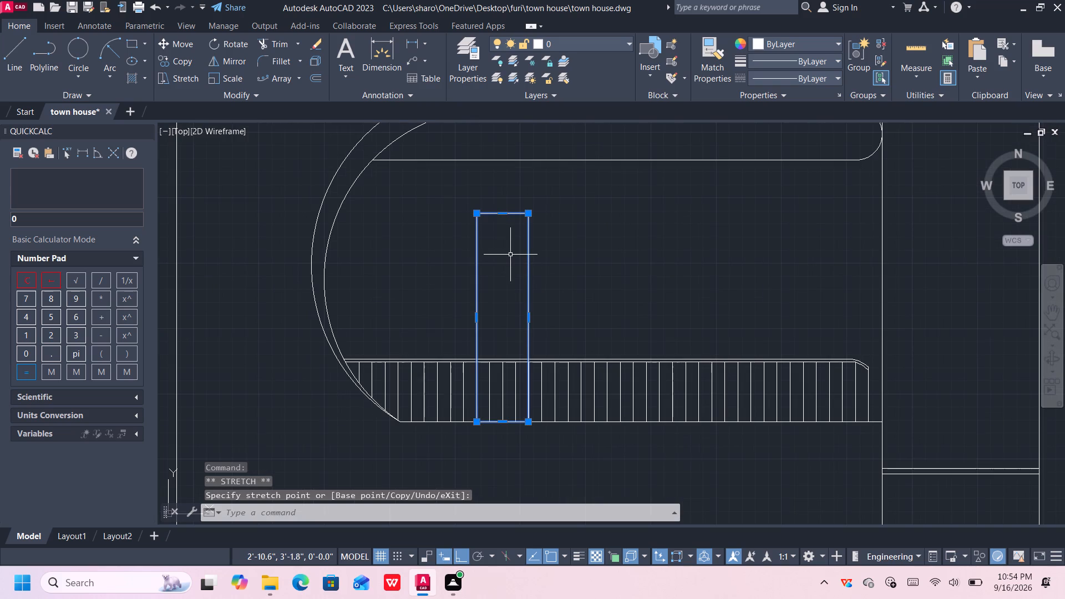
{"action": "middle_click_drag", "start_coordinate": [509, 257], "coordinate": [527, 293]}
{"action": "key", "text": "Escape"}
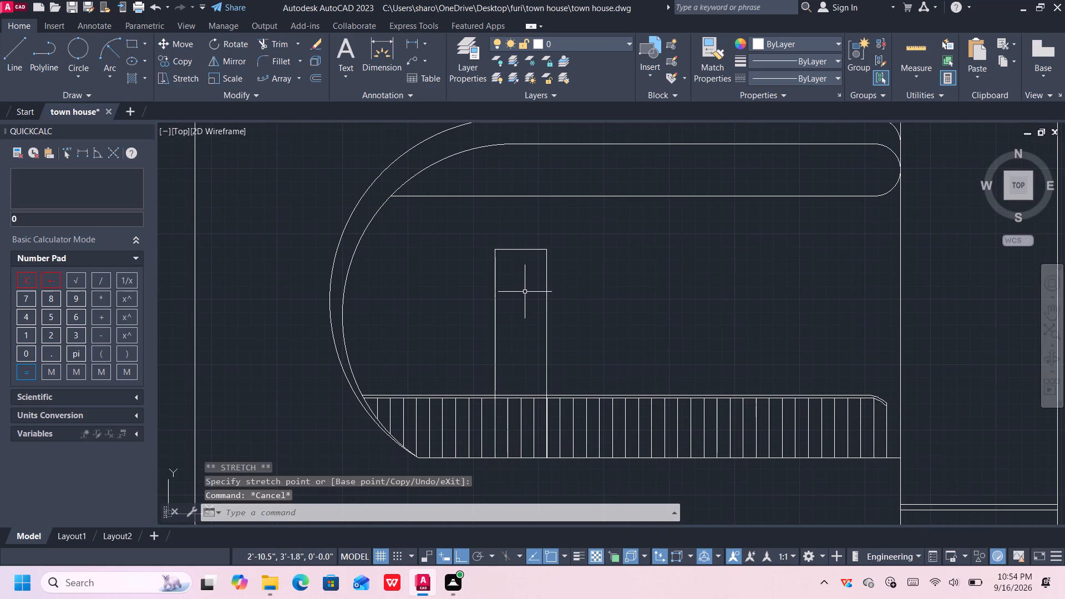
Quick-measure the corrected rectangle's width and height.
{"action": "left_click", "coordinate": [527, 250]}
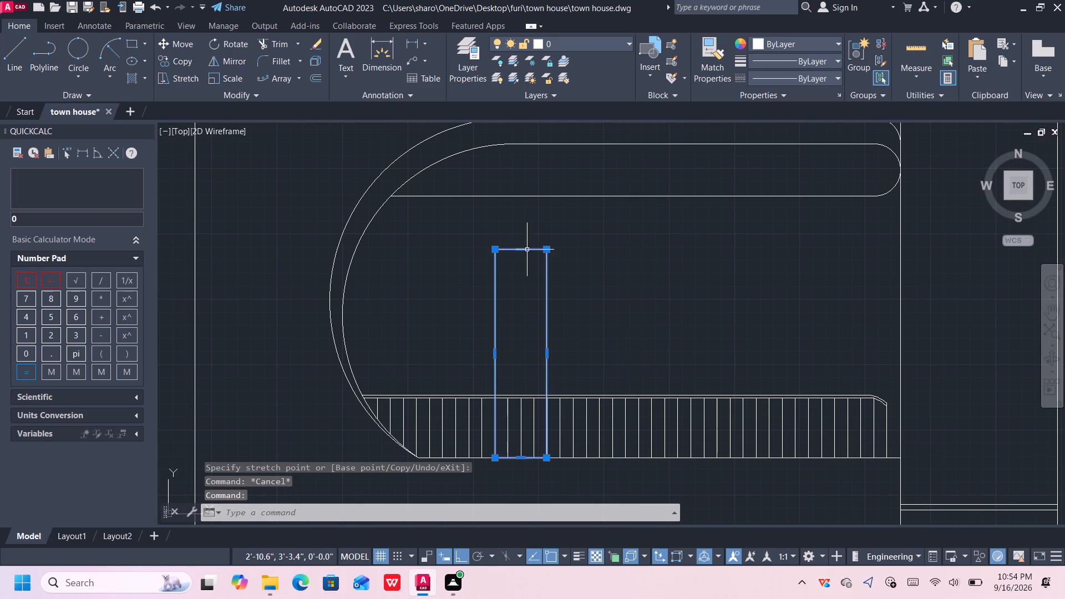
{"action": "left_click", "coordinate": [915, 54]}
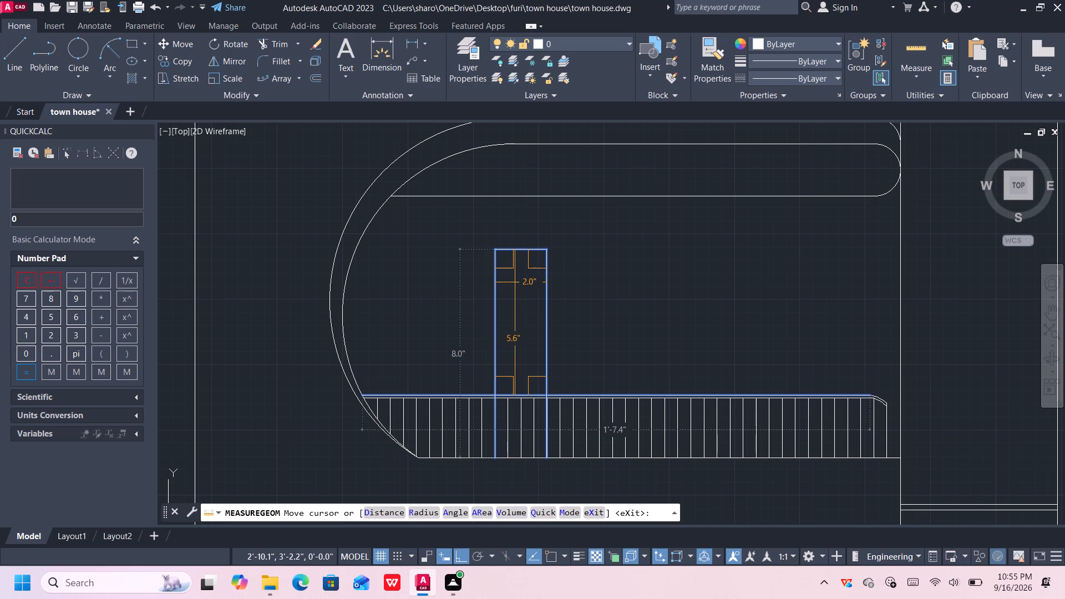
{"action": "key", "text": "Escape"}
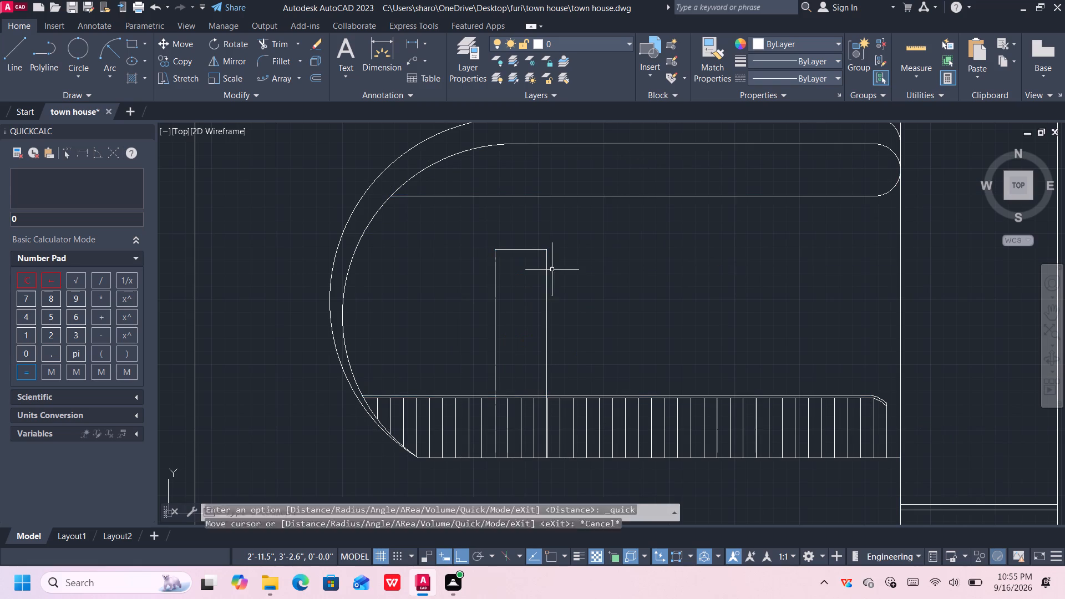
Copy the corrected rectangle and paste three duplicates side by side along the base line, away from the curved side.
{"action": "left_click", "coordinate": [547, 293]}
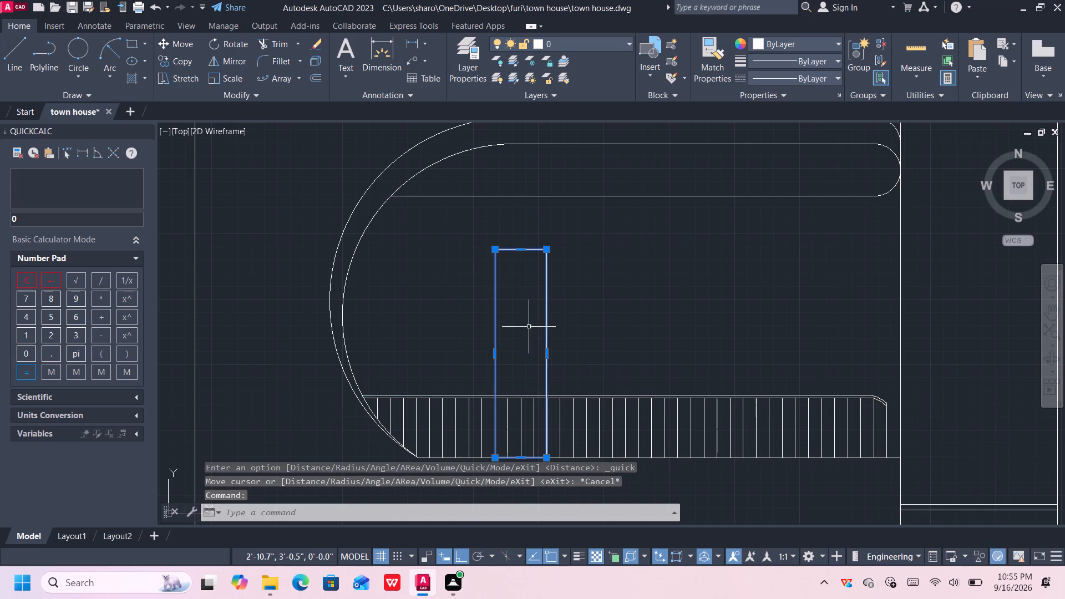
{"action": "middle_click_drag", "start_coordinate": [500, 295], "coordinate": [498, 245]}
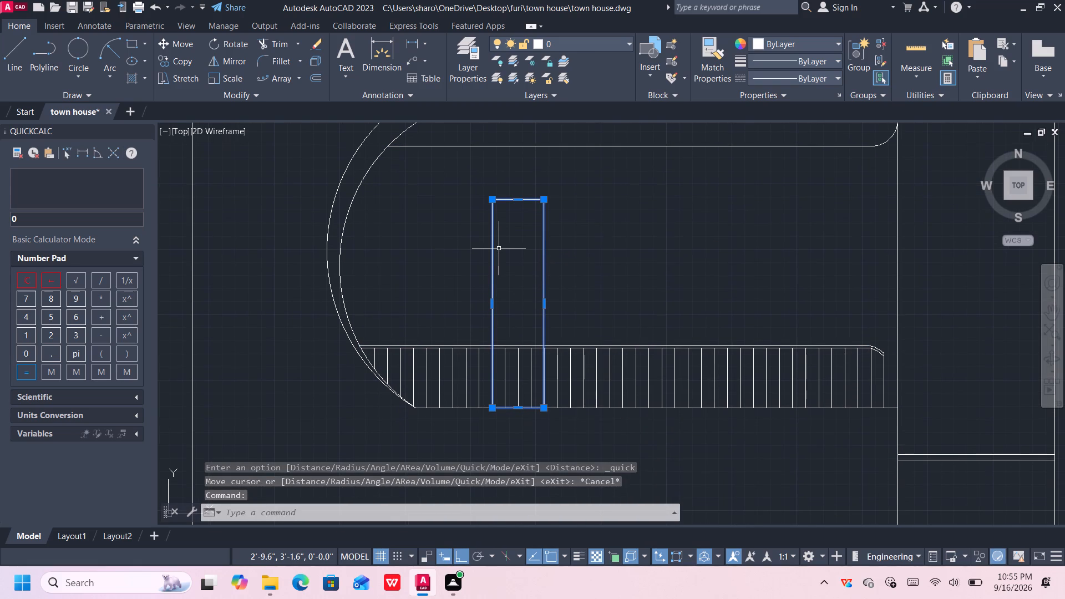
{"action": "key", "text": "ctrl+c"}
{"action": "key", "text": "ctrl+v"}
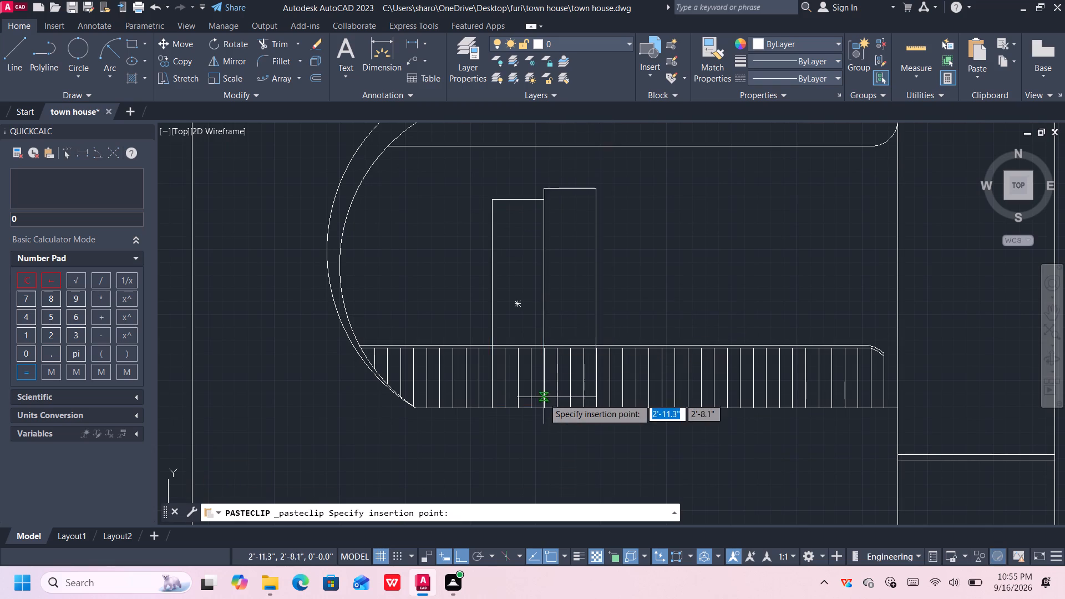
{"action": "left_click", "coordinate": [545, 406]}
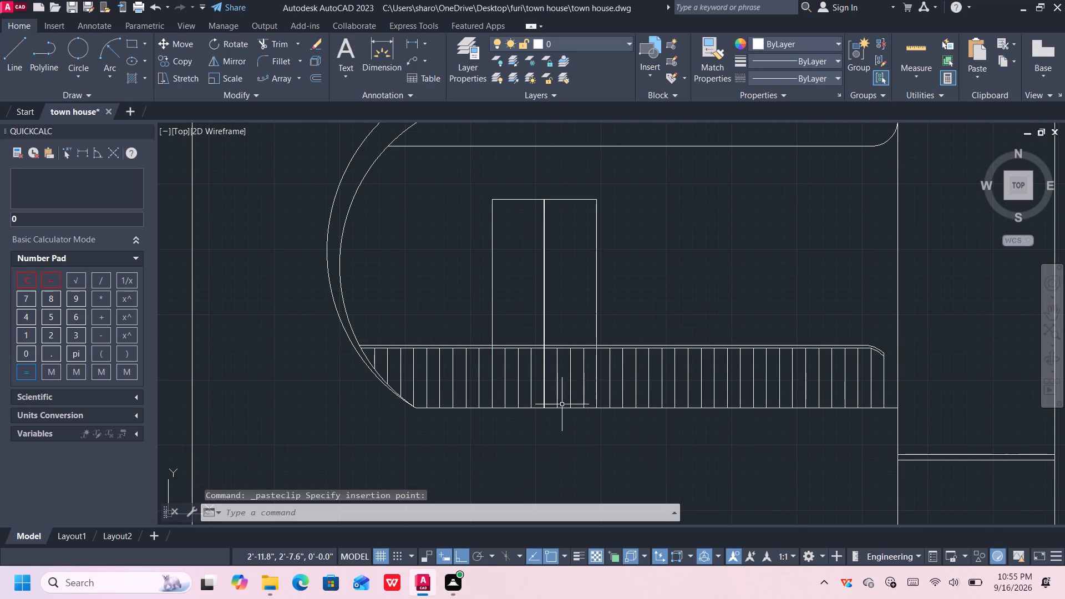
{"action": "key", "text": "ctrl+v"}
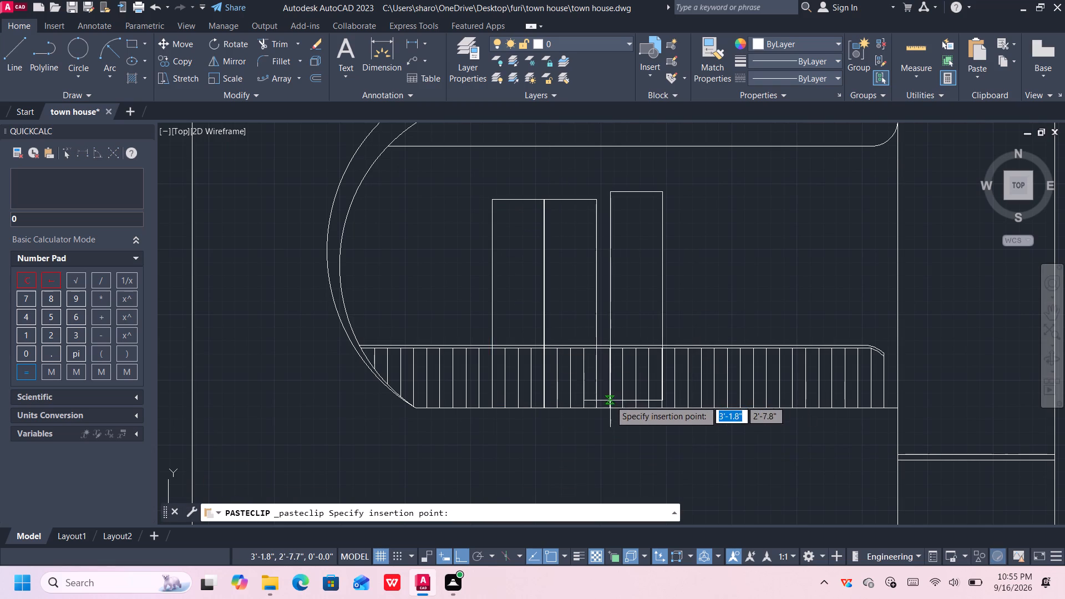
{"action": "left_click", "coordinate": [597, 405]}
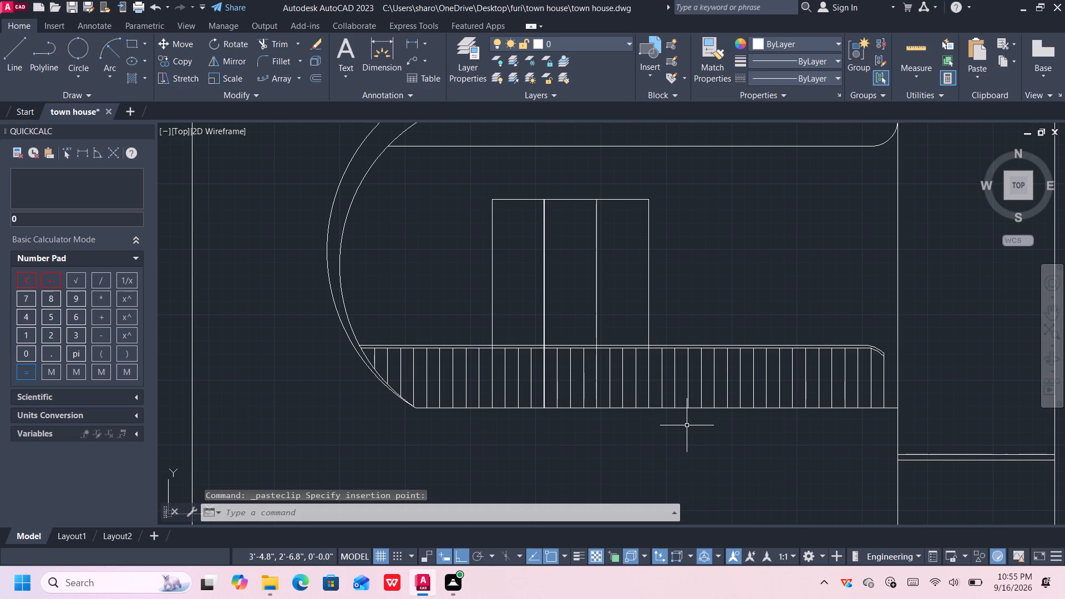
{"action": "key", "text": "ctrl+v"}
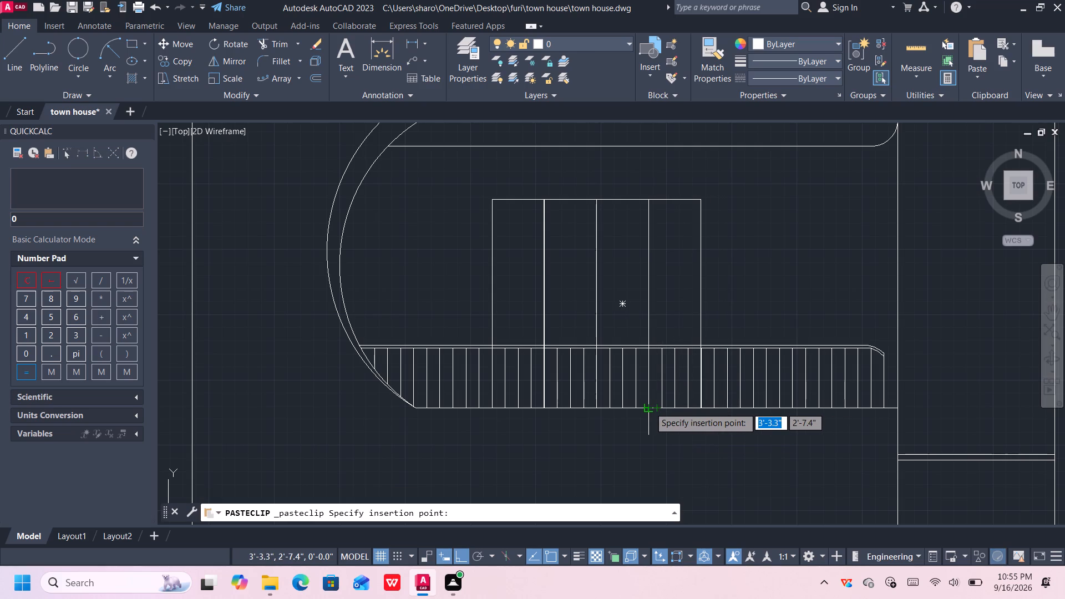
{"action": "left_click", "coordinate": [650, 407]}
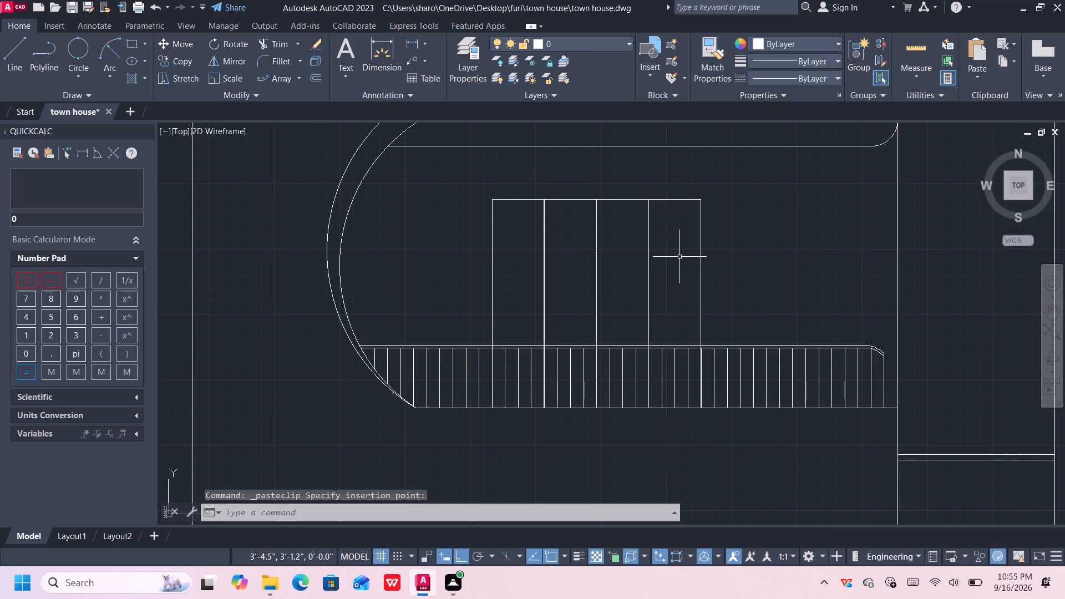
{"action": "scroll", "coordinate": [539, 252], "scroll_direction": "up", "scroll_amount": 3}
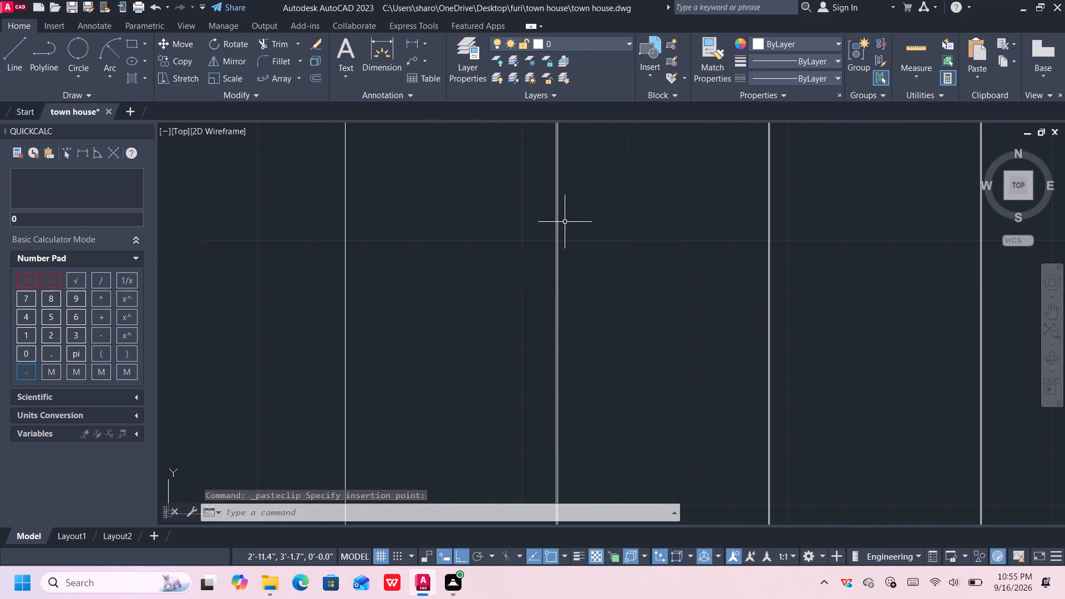
Delete all four upright rectangles standing on the curved compartment's base line.
{"action": "scroll", "coordinate": [569, 206], "scroll_direction": "down", "scroll_amount": 2}
{"action": "middle_click_drag", "start_coordinate": [566, 202], "coordinate": [564, 235]}
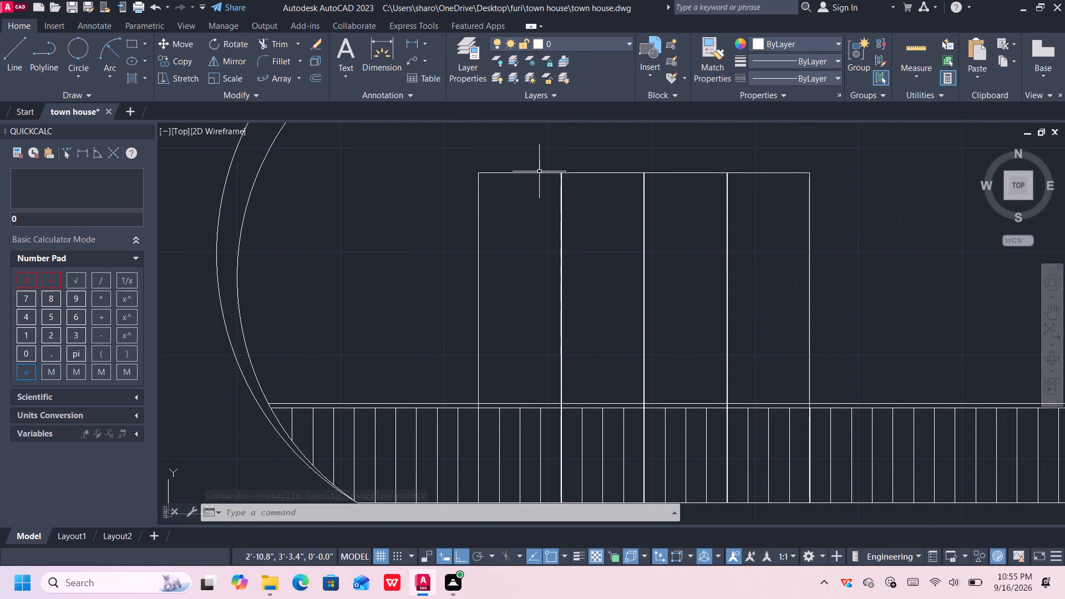
{"action": "left_click", "coordinate": [539, 171]}
{"action": "key", "text": "Delete"}
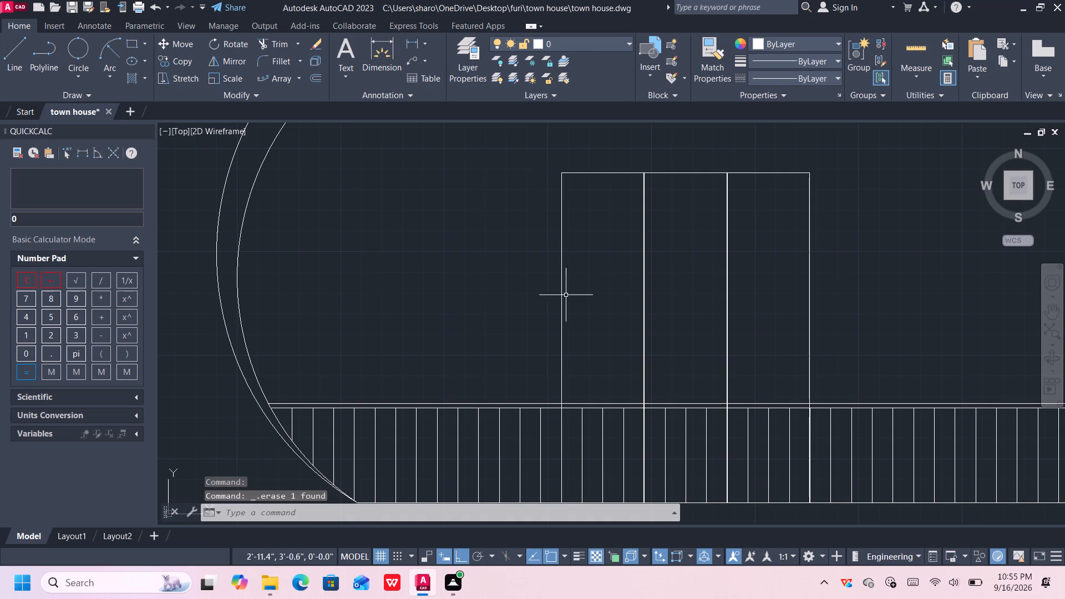
{"action": "middle_click_drag", "start_coordinate": [577, 299], "coordinate": [566, 252]}
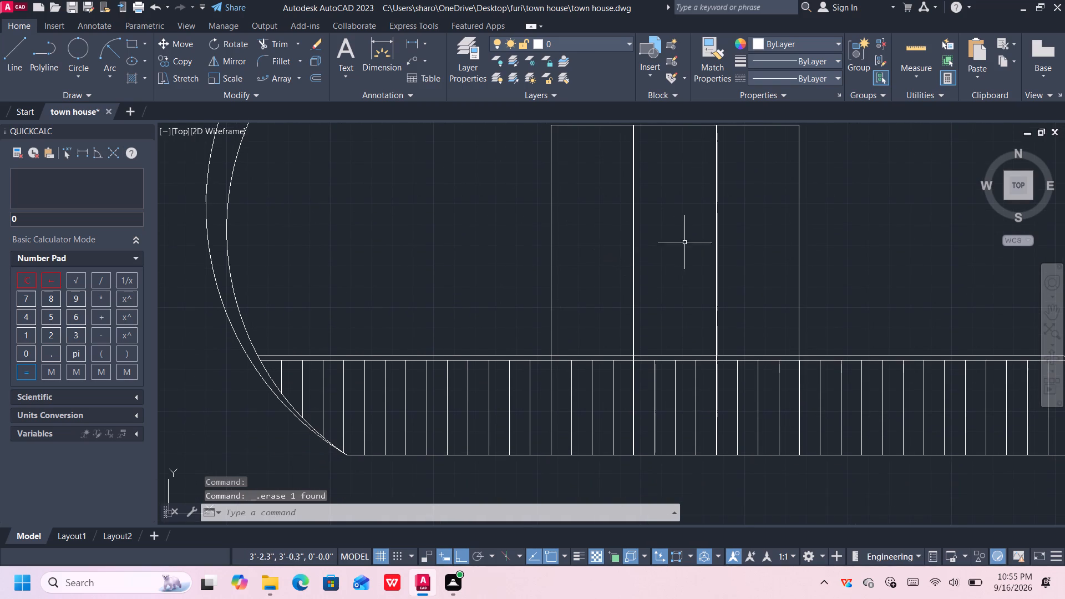
{"action": "scroll", "coordinate": [652, 237], "scroll_direction": "up", "scroll_amount": 4}
{"action": "scroll", "coordinate": [608, 231], "scroll_direction": "down", "scroll_amount": 4}
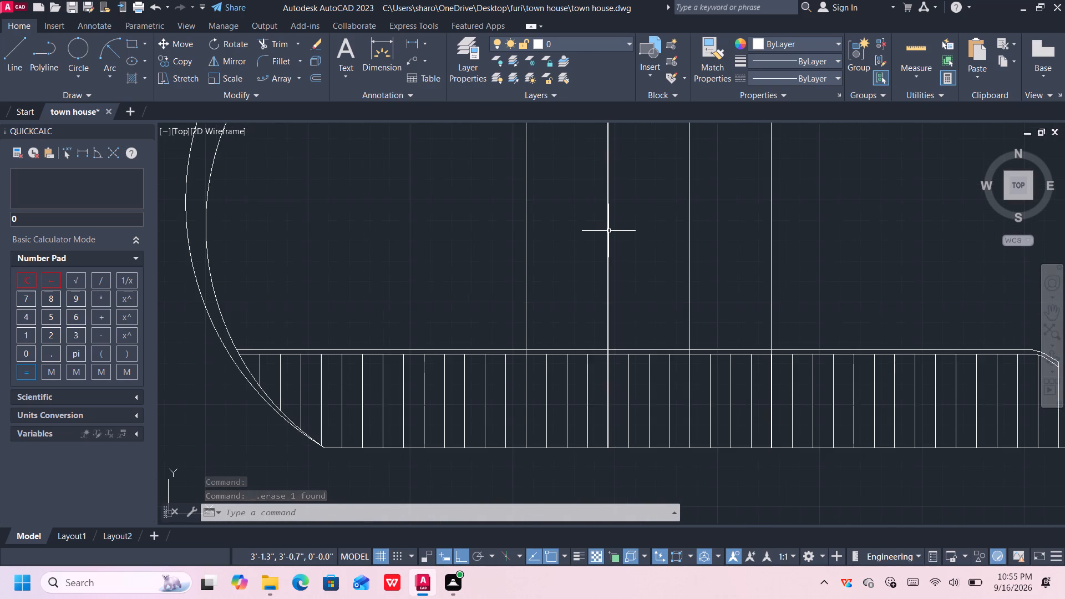
{"action": "scroll", "coordinate": [608, 231], "scroll_direction": "down", "scroll_amount": 2}
{"action": "left_click", "coordinate": [696, 190]}
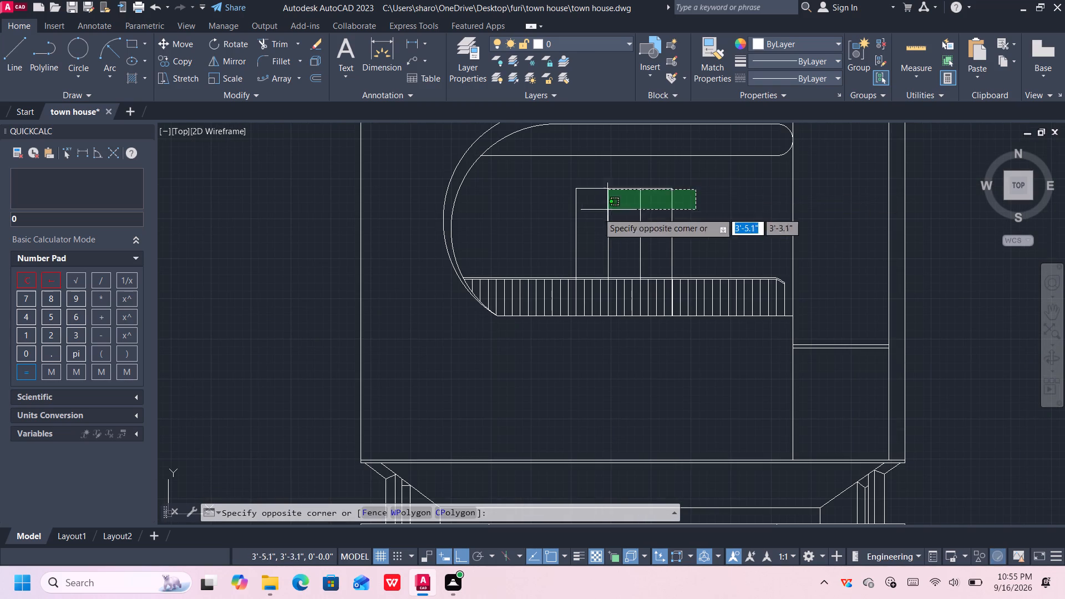
{"action": "left_click", "coordinate": [557, 223]}
{"action": "key", "text": "Delete"}
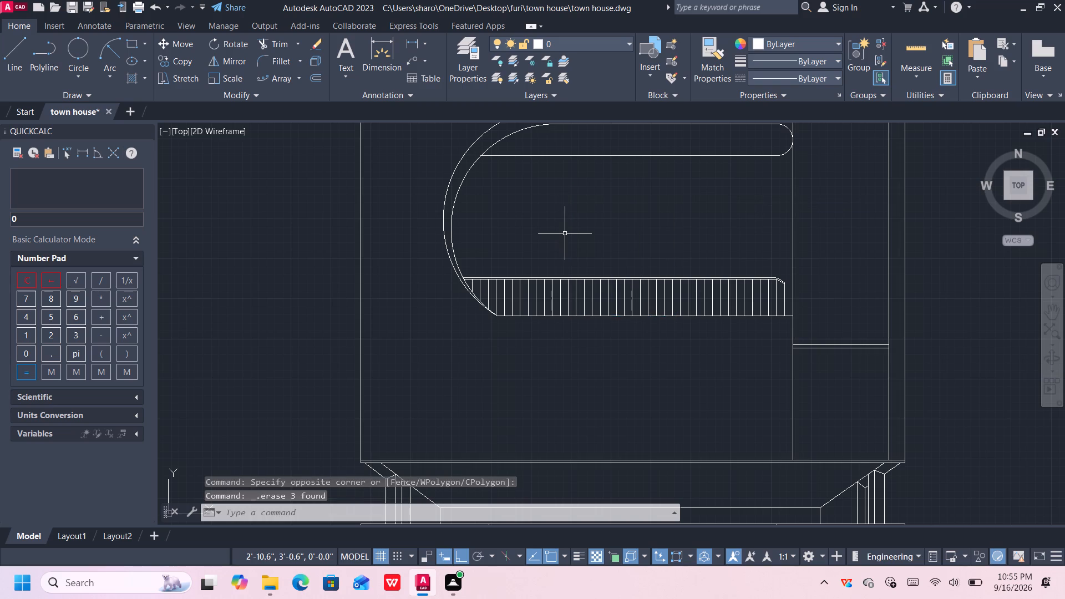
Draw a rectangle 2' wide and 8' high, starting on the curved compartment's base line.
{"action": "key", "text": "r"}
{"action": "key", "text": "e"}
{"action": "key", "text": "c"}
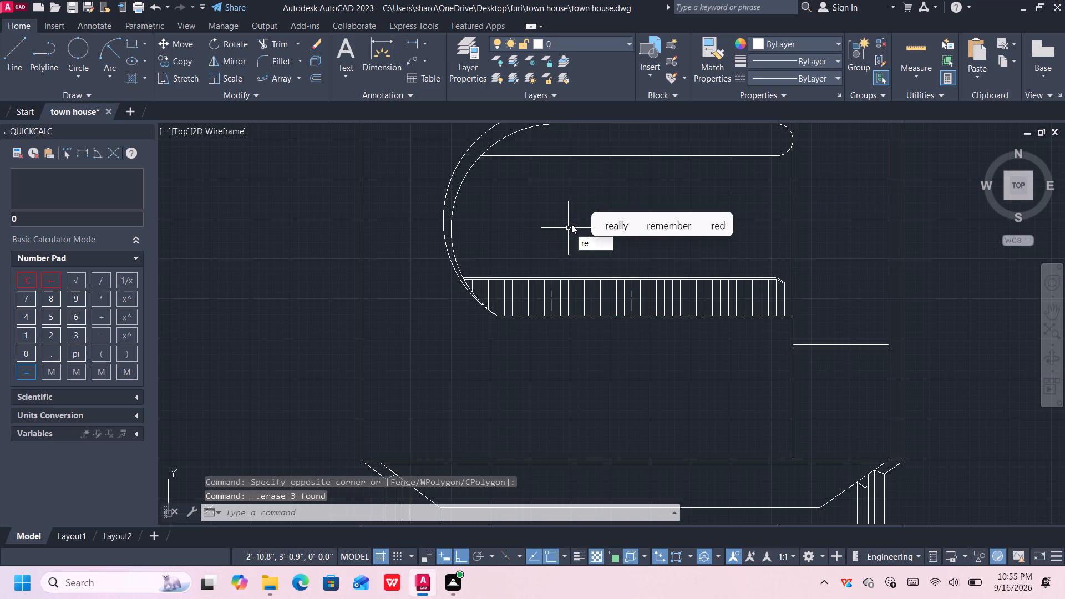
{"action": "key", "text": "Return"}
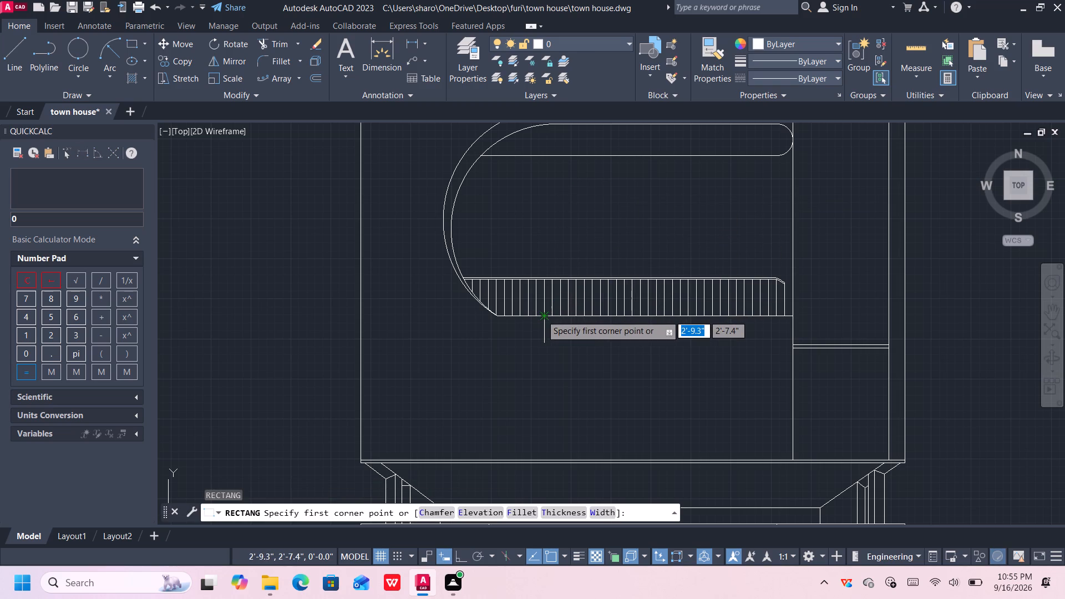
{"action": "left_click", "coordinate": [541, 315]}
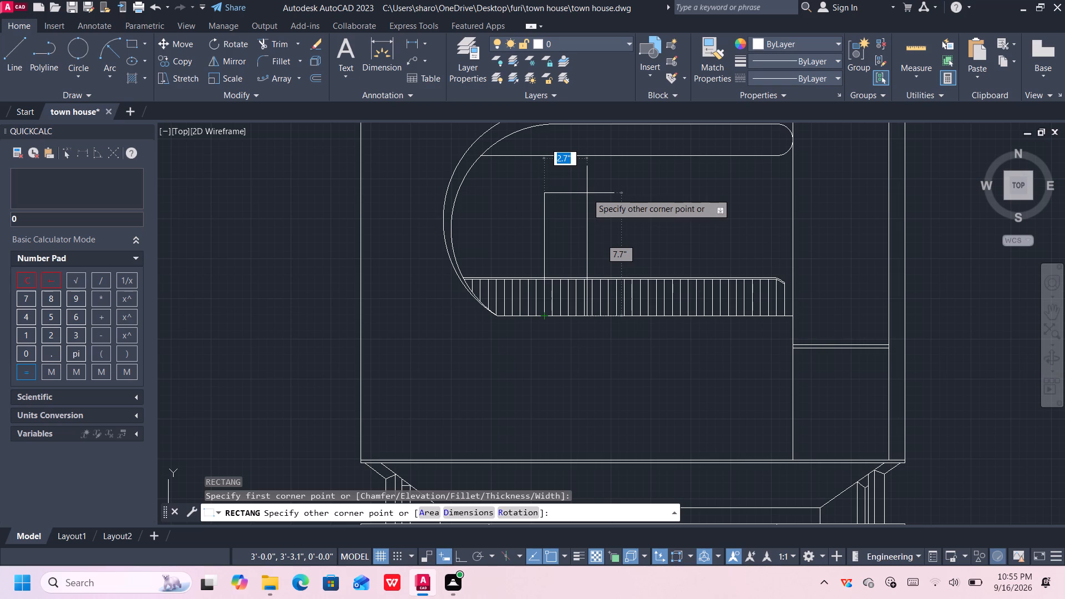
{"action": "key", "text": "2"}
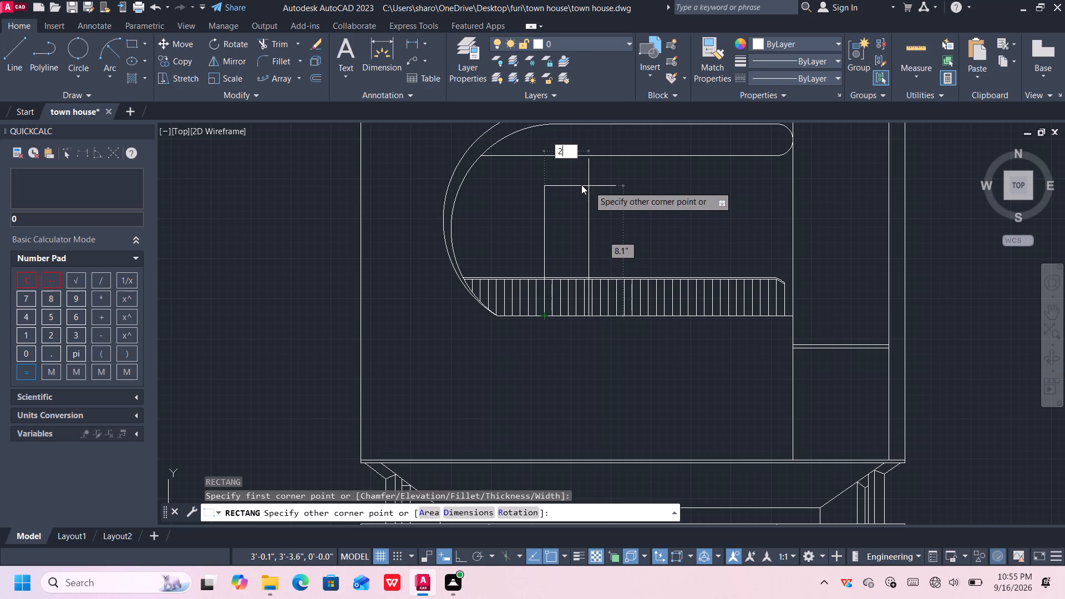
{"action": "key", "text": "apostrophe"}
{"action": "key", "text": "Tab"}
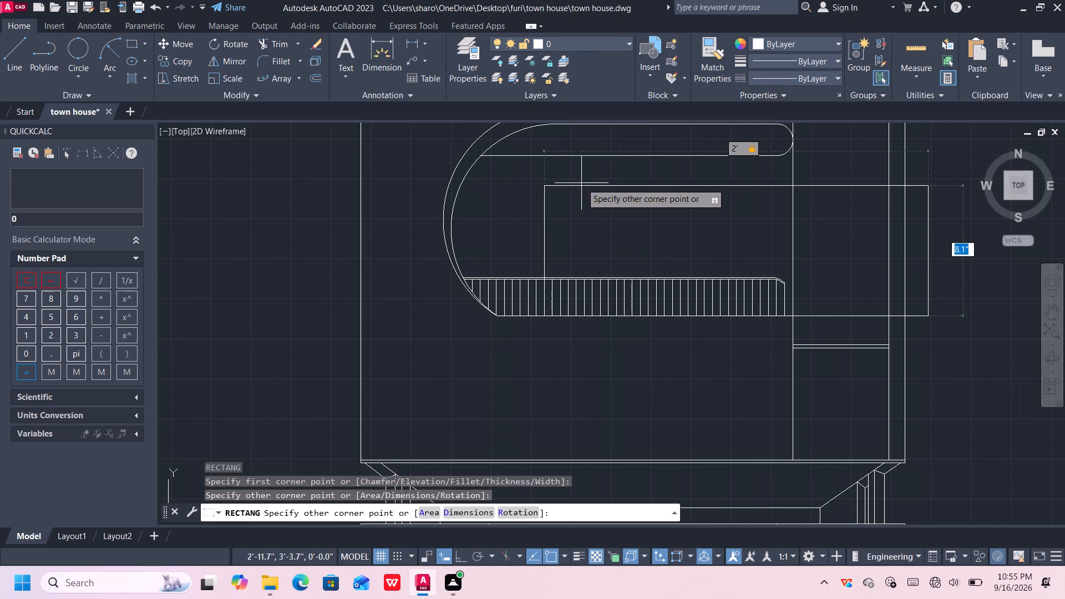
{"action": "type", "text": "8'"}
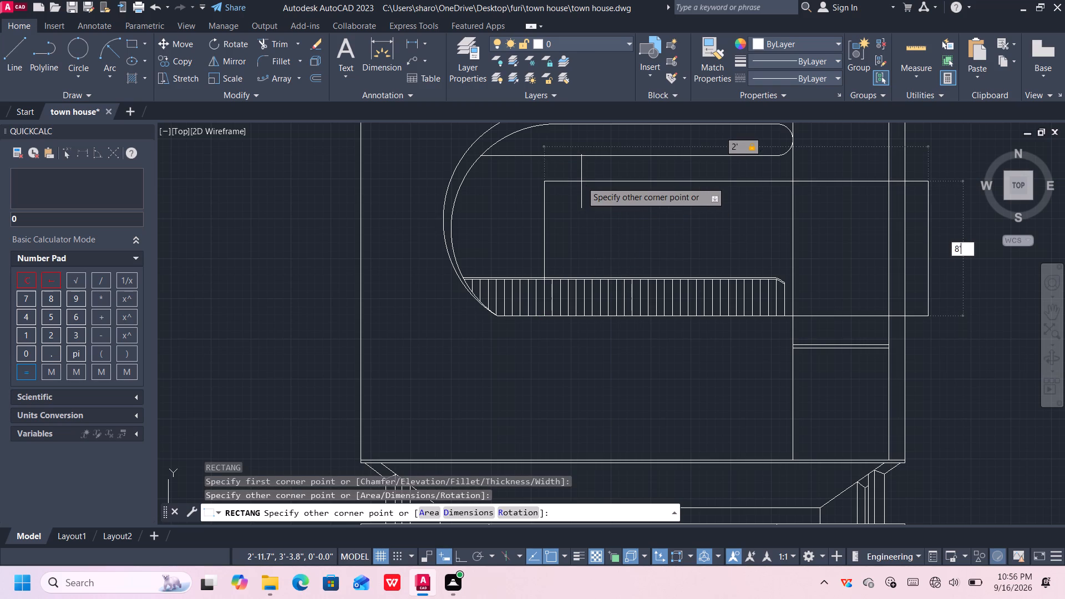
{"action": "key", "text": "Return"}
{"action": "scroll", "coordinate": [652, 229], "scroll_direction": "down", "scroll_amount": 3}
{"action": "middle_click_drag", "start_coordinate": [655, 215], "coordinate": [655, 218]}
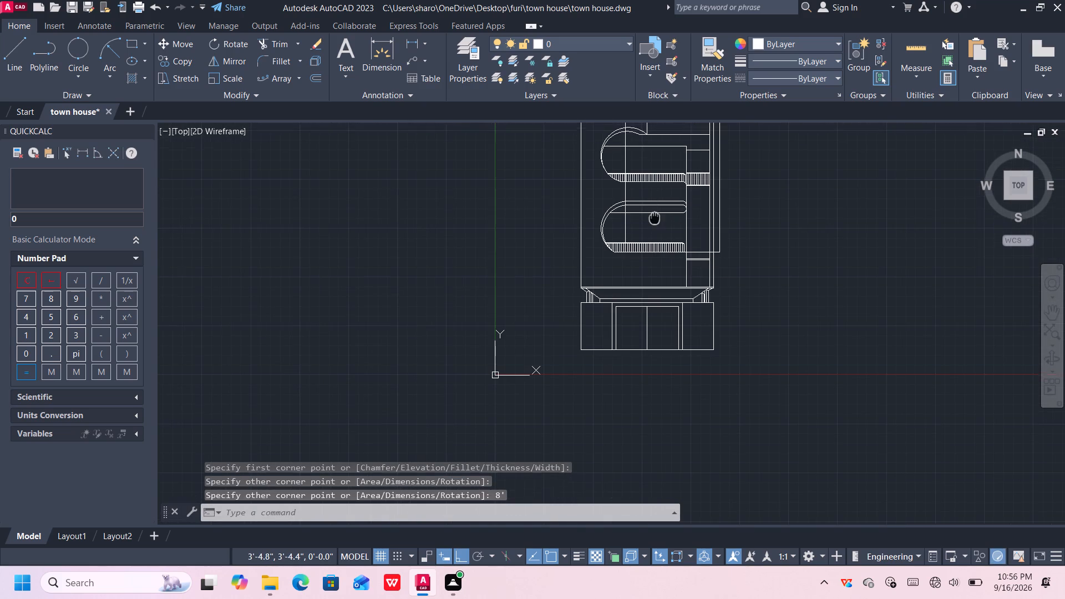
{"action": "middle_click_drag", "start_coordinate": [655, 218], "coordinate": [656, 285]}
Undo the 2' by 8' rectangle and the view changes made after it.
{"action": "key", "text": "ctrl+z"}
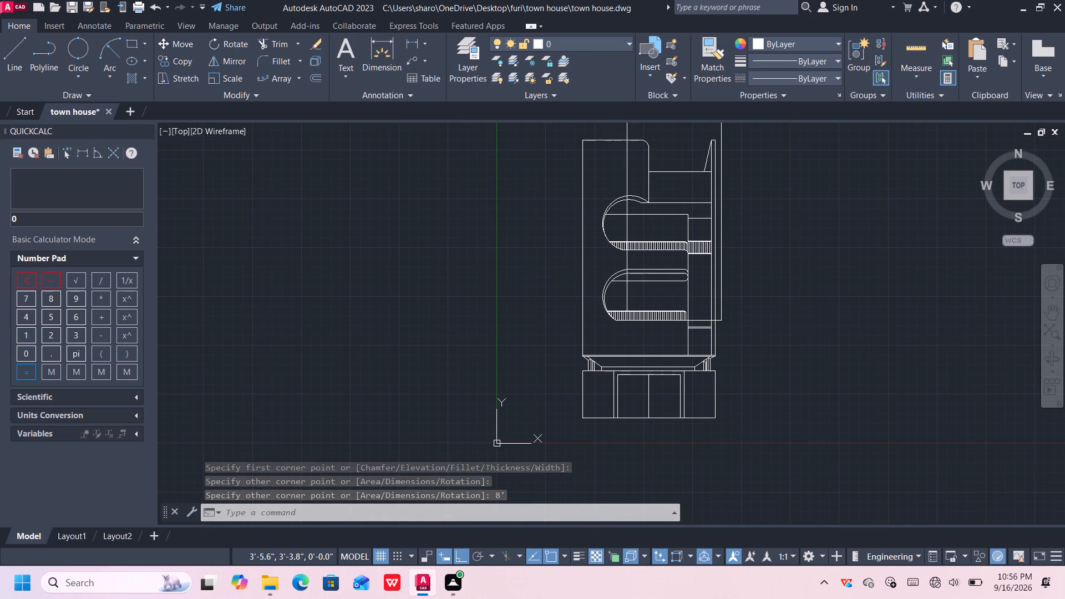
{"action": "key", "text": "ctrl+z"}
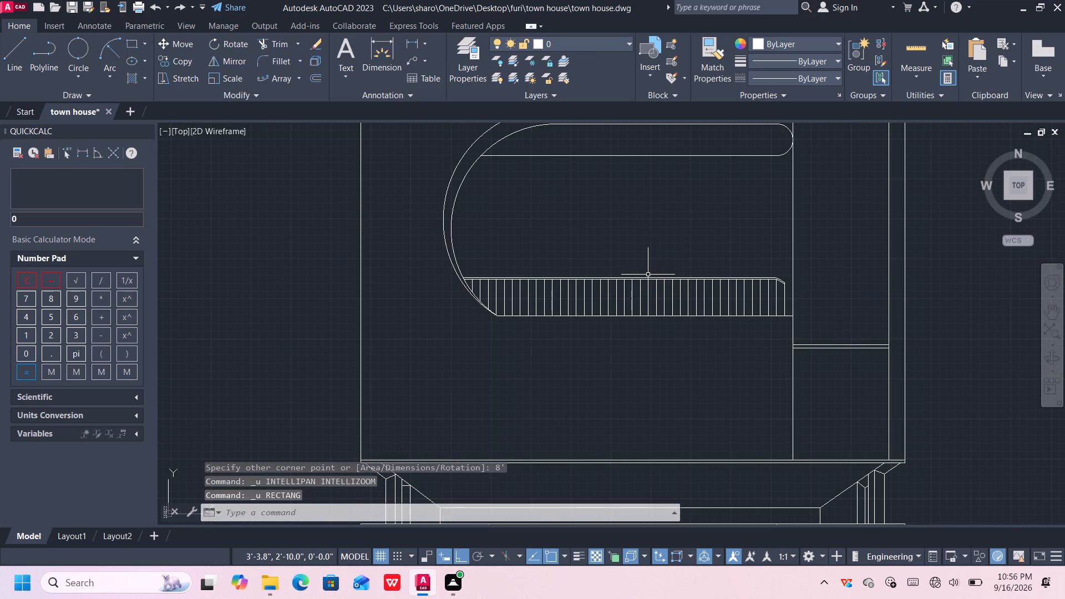
Draw an upright rectangle 2" wide and 8" high, rising from the compartment's base line near its curved side.
{"action": "type", "text": "re"}
{"action": "key", "text": "c"}
{"action": "key", "text": "Return"}
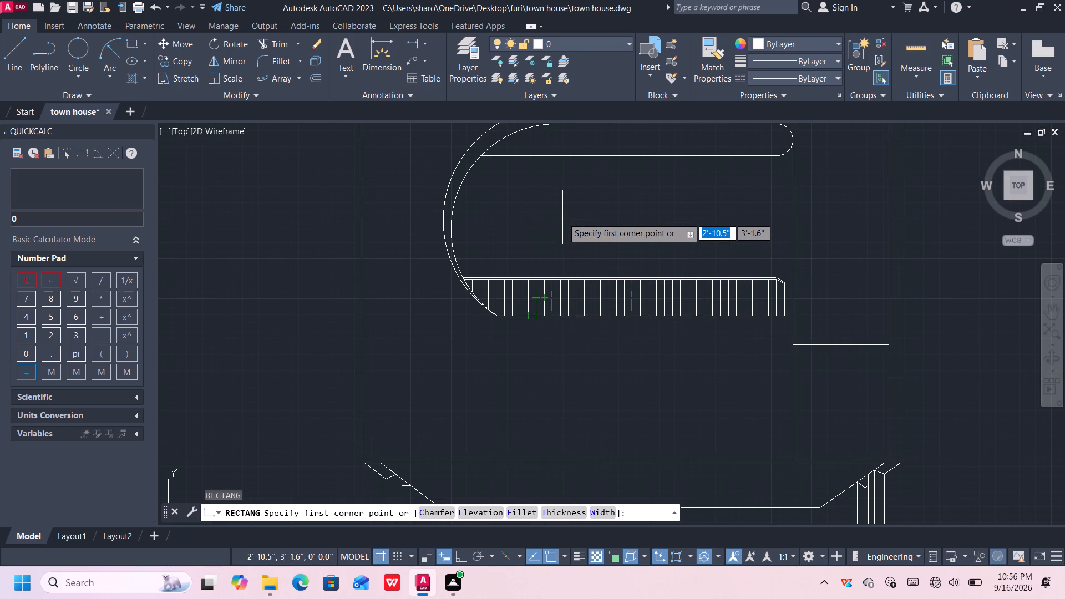
{"action": "left_click", "coordinate": [532, 313]}
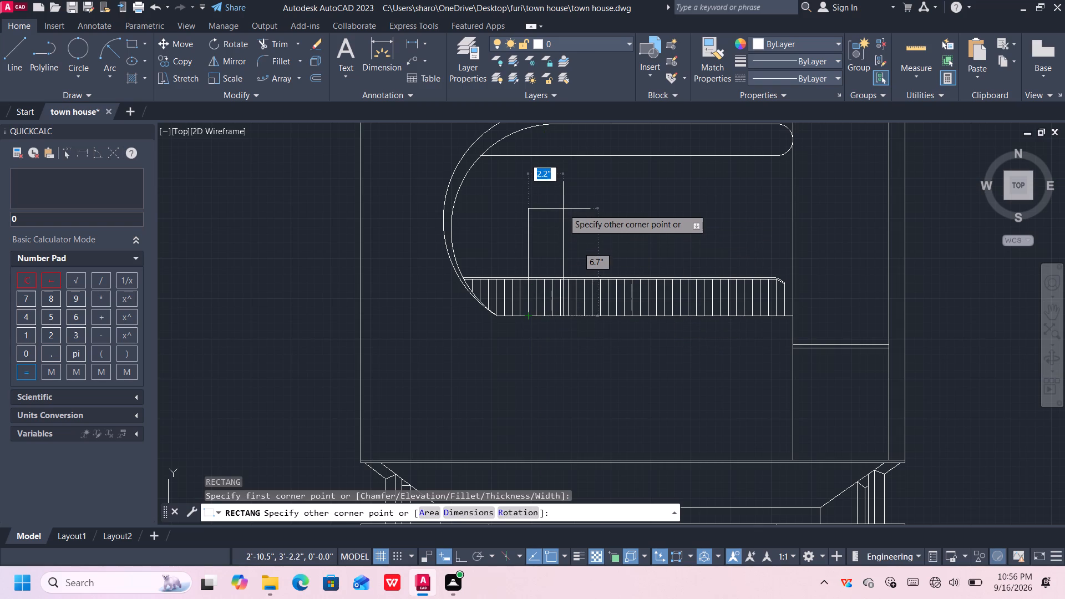
{"action": "key", "text": "2"}
{"action": "key", "text": "shift+quotedbl"}
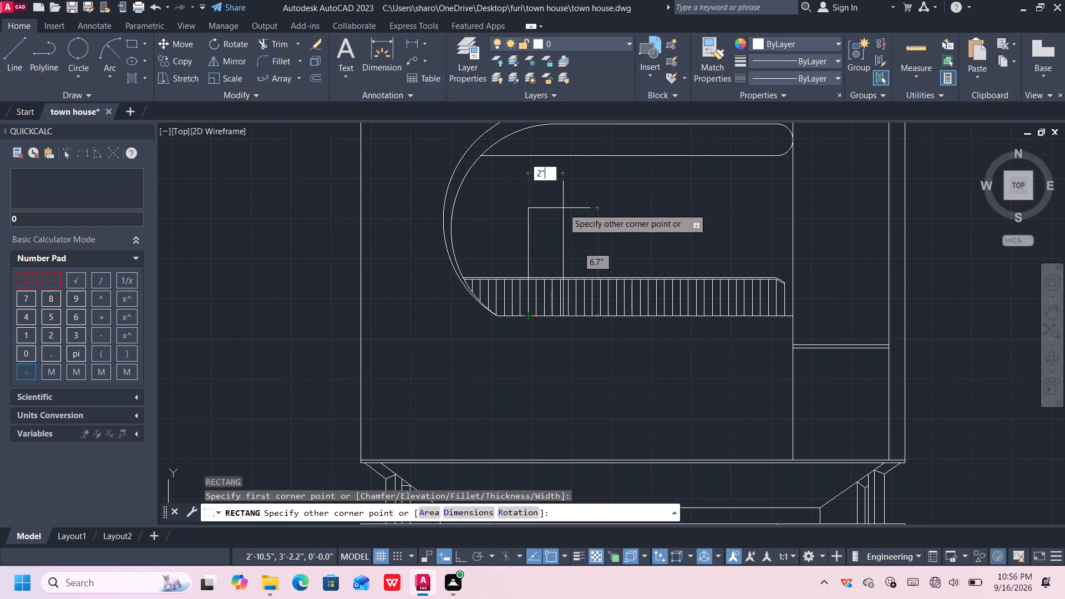
{"action": "key", "text": "Tab"}
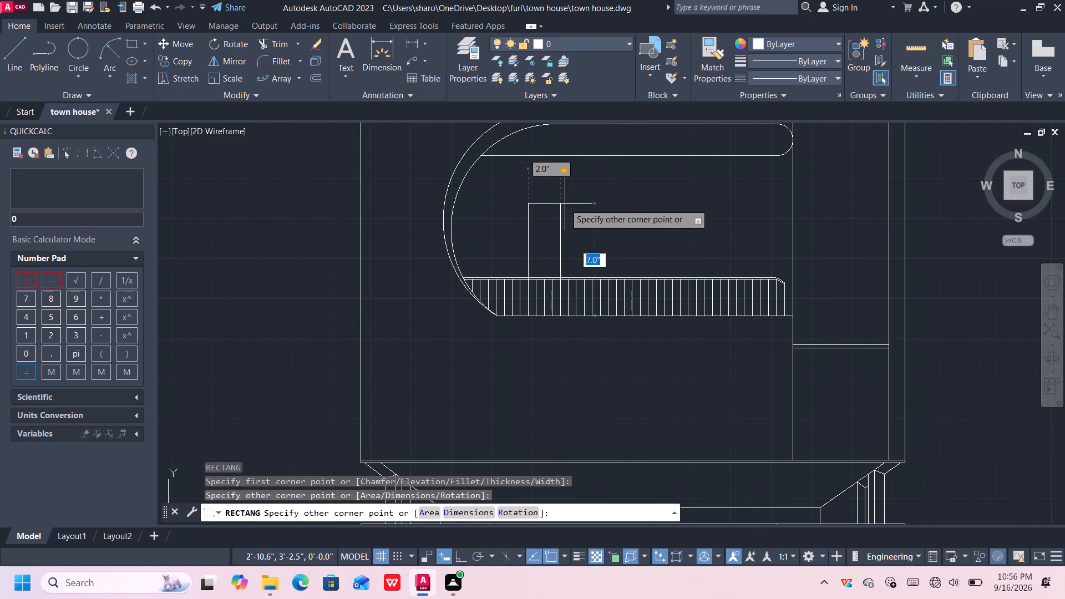
{"action": "type", "text": "8\""}
{"action": "key", "text": "Return"}
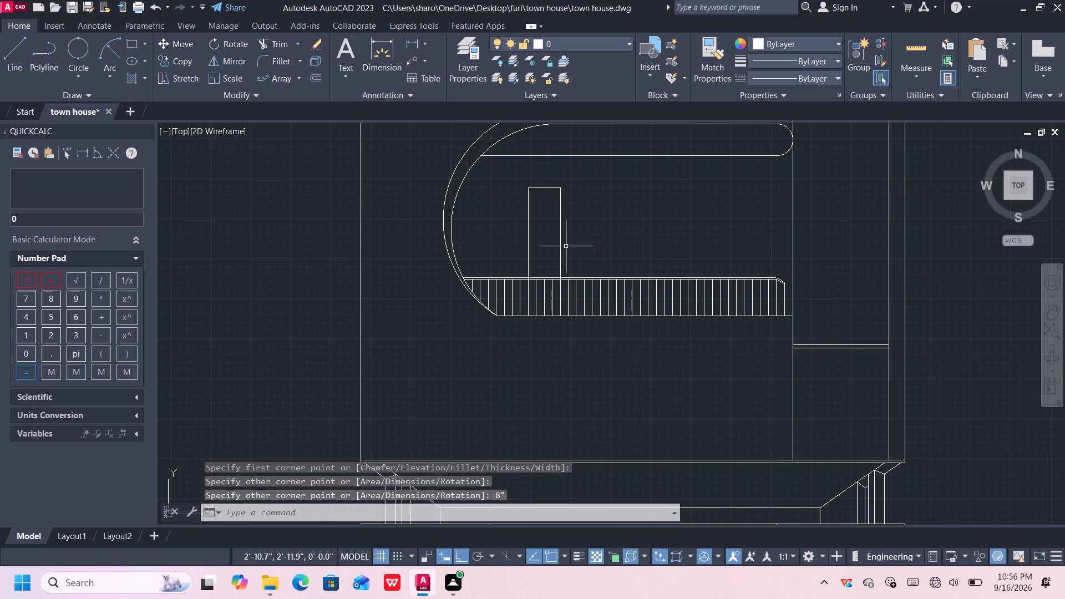
Copy the 2" by 8" rectangle and paste three duplicates side by side along the base line, away from the curved side.
{"action": "left_click", "coordinate": [561, 253]}
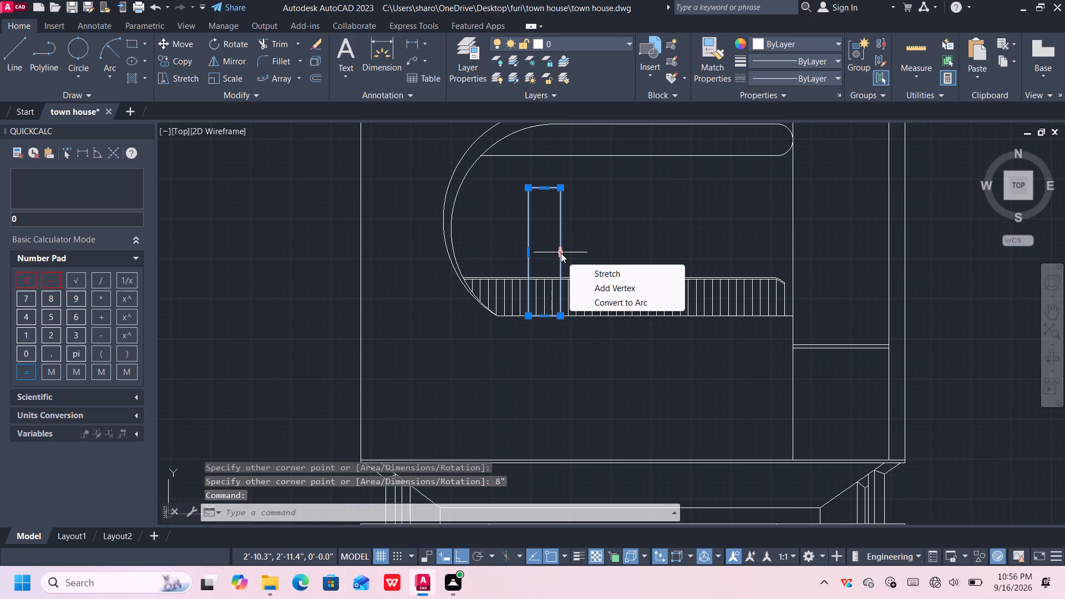
{"action": "key", "text": "ctrl+c"}
{"action": "key", "text": "ctrl+v"}
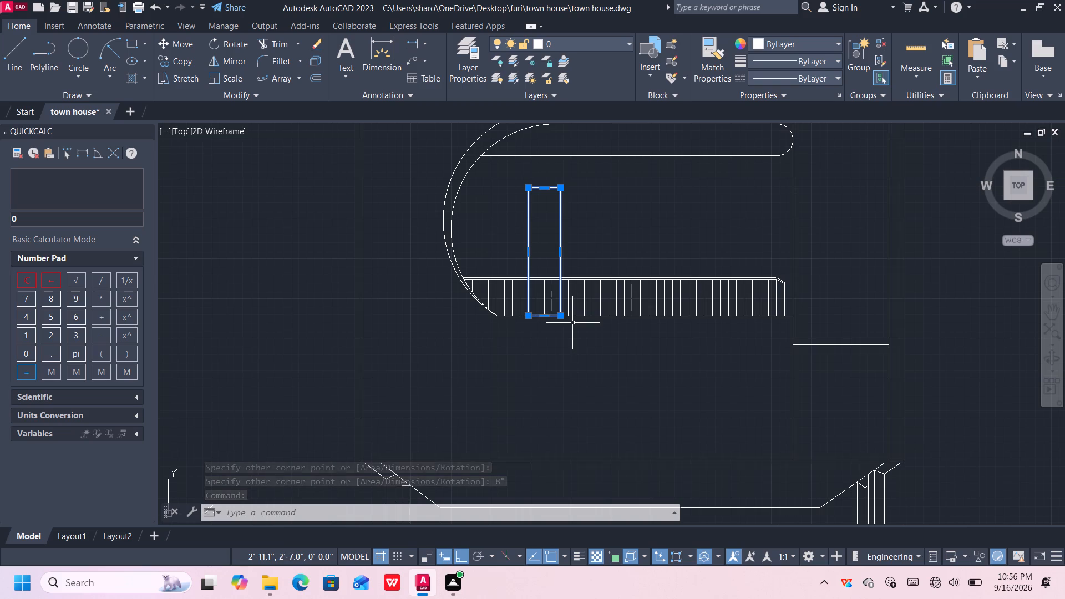
{"action": "key", "text": "ctrl+c"}
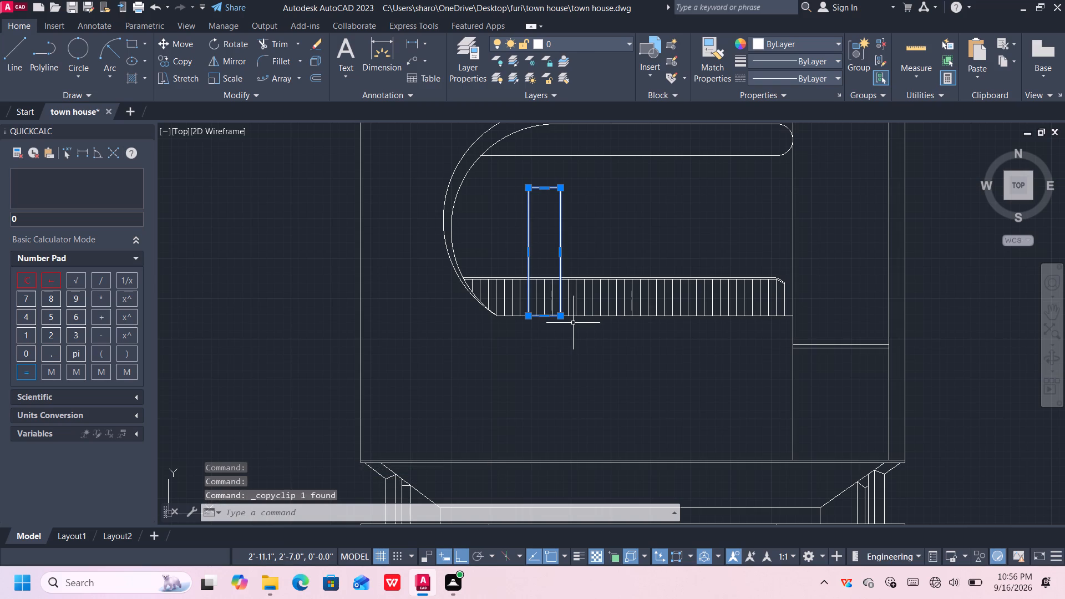
{"action": "key", "text": "ctrl+v"}
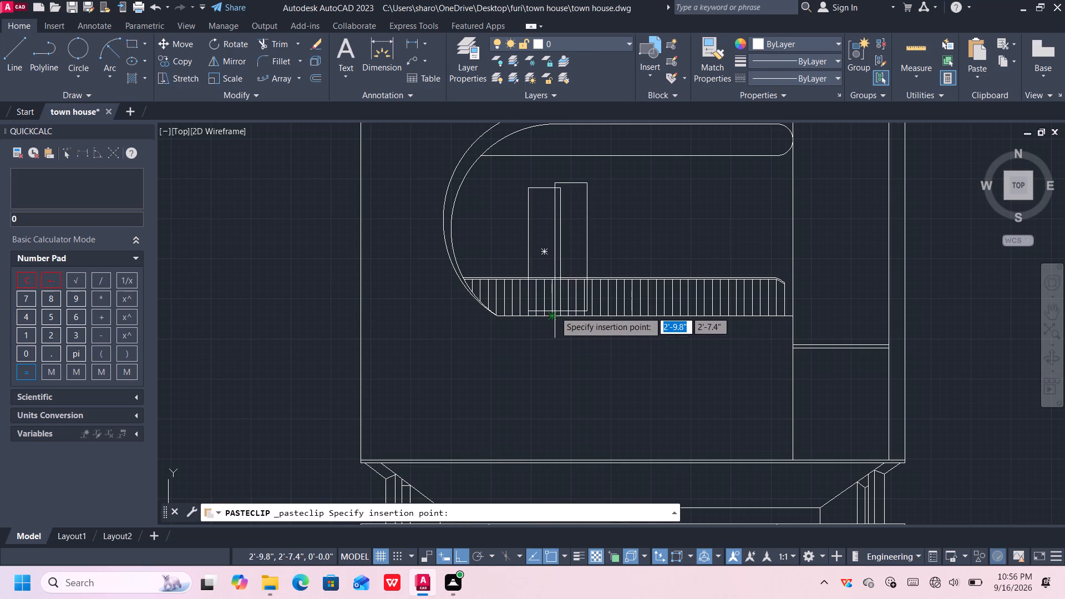
{"action": "left_click", "coordinate": [560, 315]}
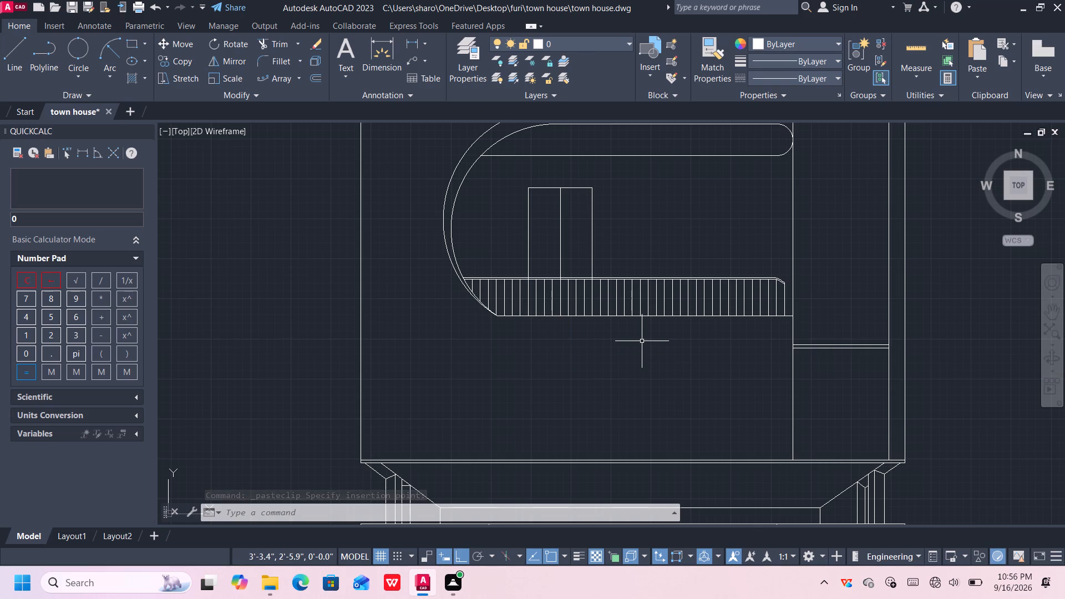
{"action": "key", "text": "ctrl+v"}
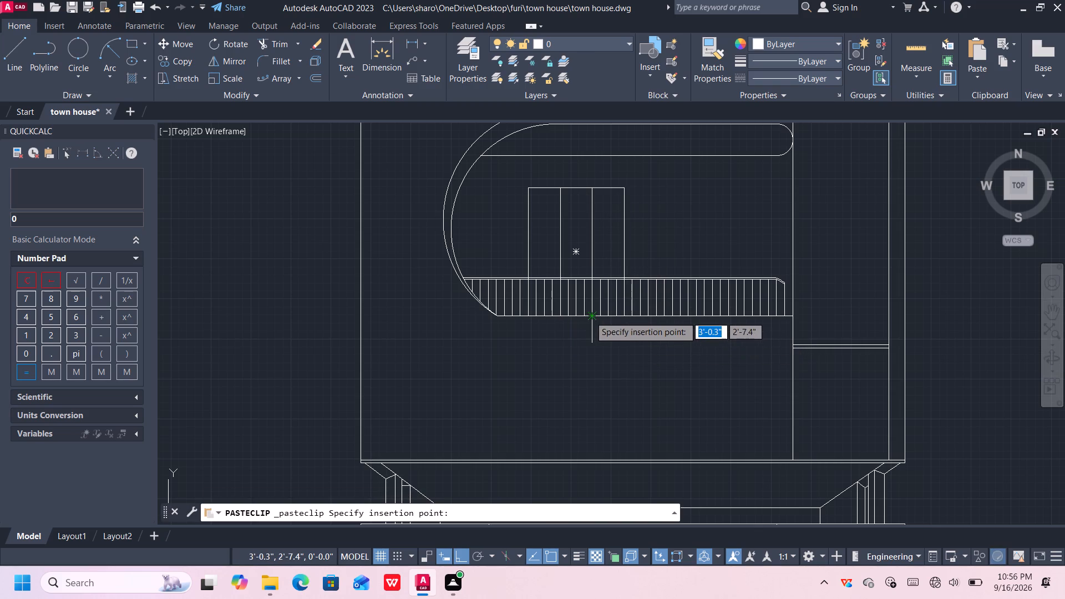
{"action": "left_click", "coordinate": [590, 314]}
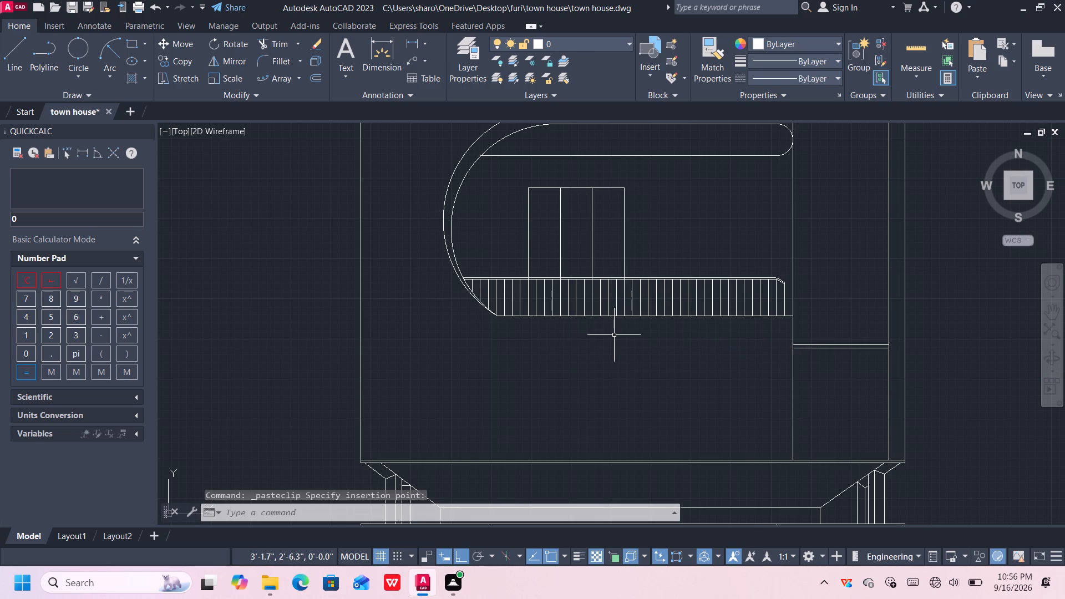
{"action": "key", "text": "ctrl+v"}
{"action": "left_click", "coordinate": [623, 313]}
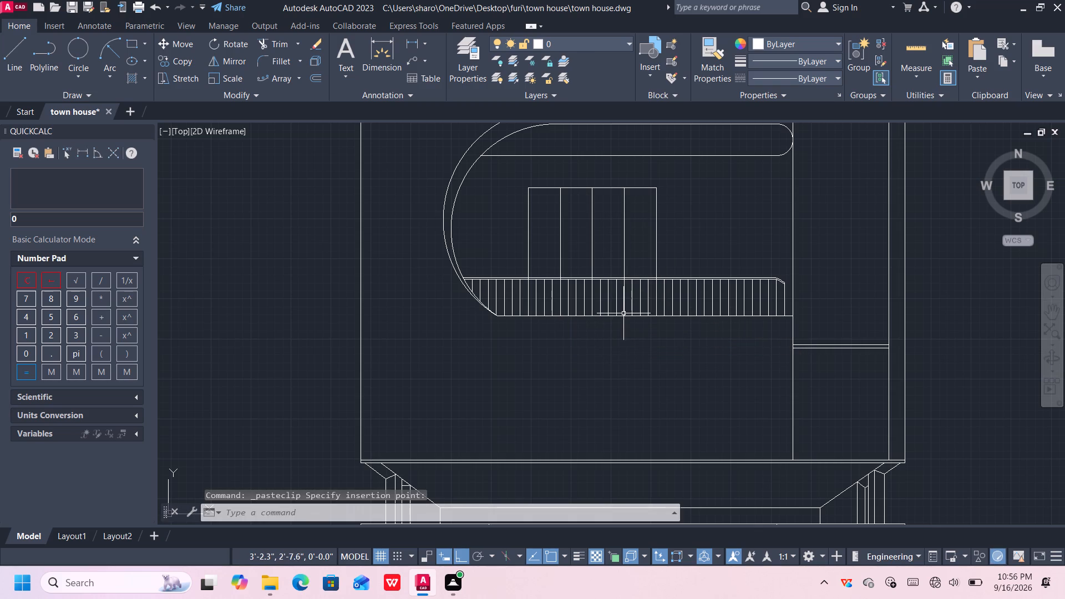
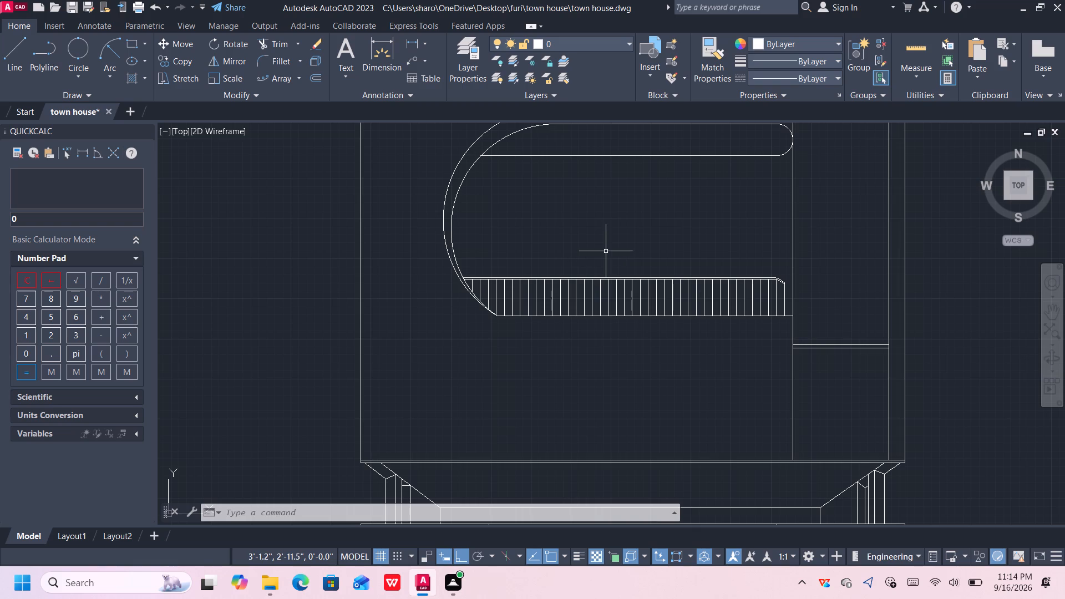
Draw an upright rectangle 3" wide and 8" high, rising from the lower curved compartment's base line near its curved side.
{"action": "scroll", "coordinate": [612, 253], "scroll_direction": "down", "scroll_amount": 2}
{"action": "middle_click_drag", "start_coordinate": [663, 233], "coordinate": [623, 287]}
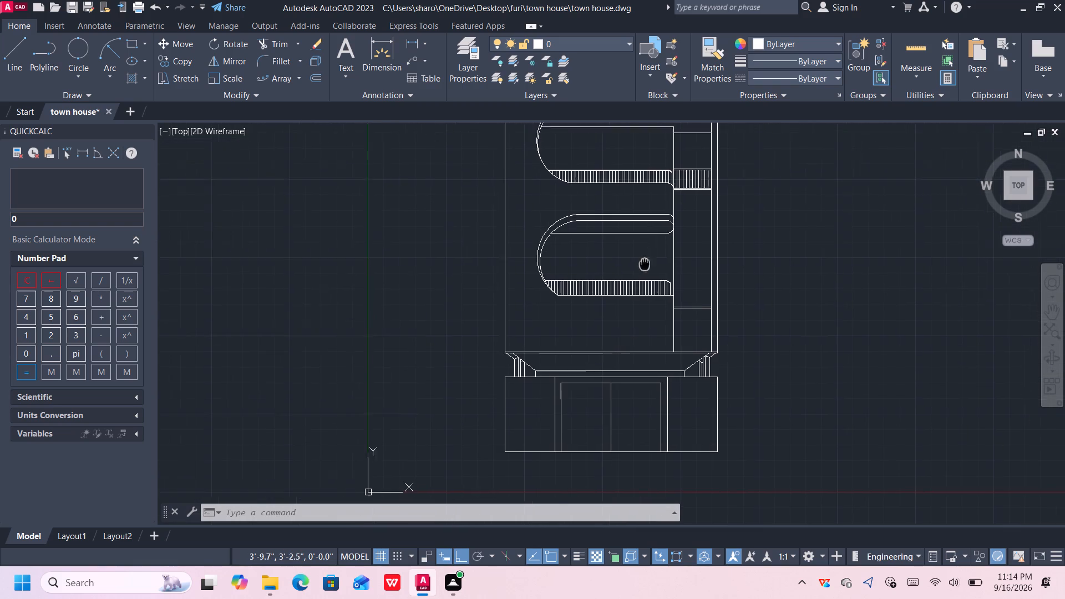
{"action": "middle_click_drag", "start_coordinate": [623, 287], "coordinate": [546, 336]}
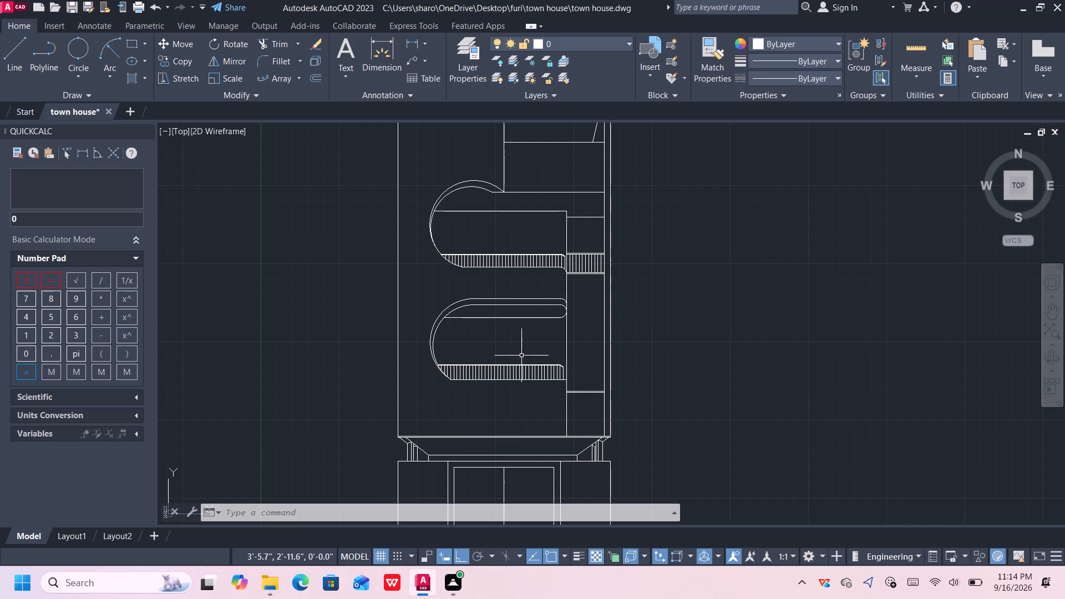
{"action": "middle_click_drag", "start_coordinate": [522, 354], "coordinate": [530, 314]}
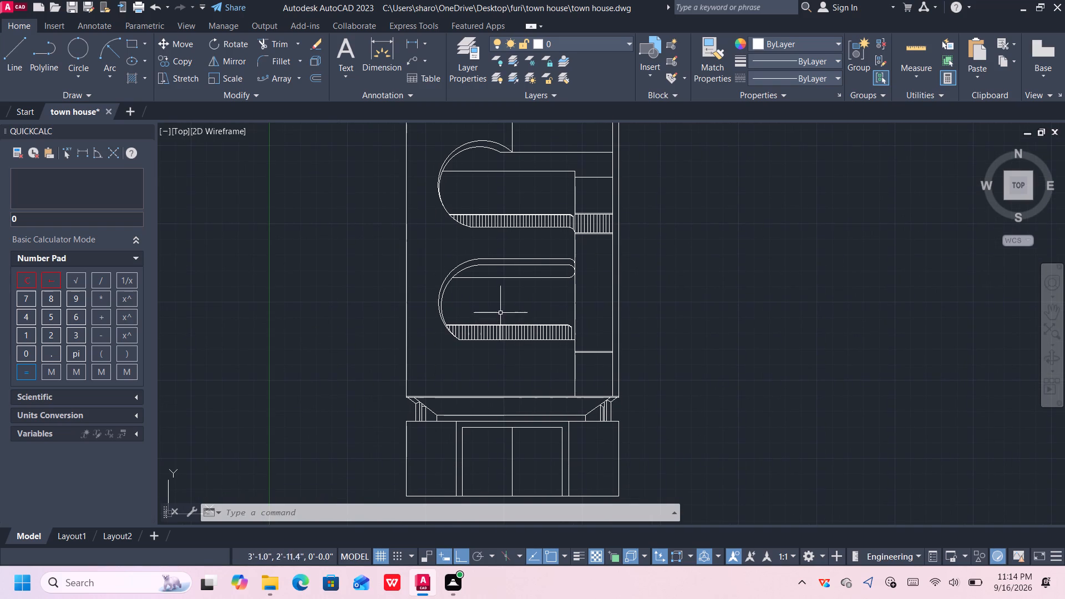
{"action": "scroll", "coordinate": [501, 306], "scroll_direction": "up", "scroll_amount": 1}
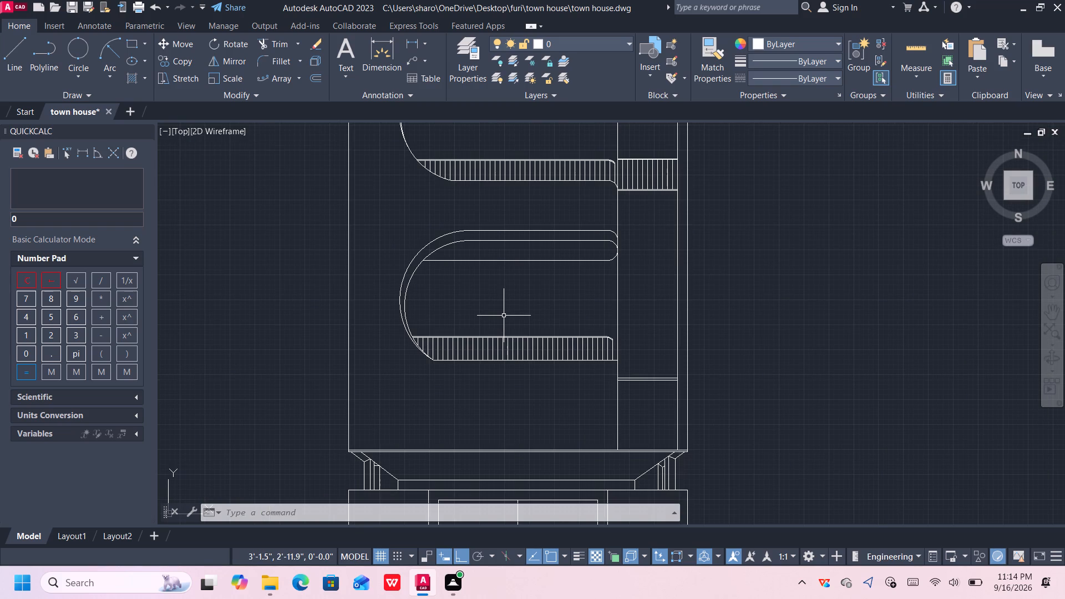
{"action": "type", "text": "rec"}
{"action": "key", "text": "Return"}
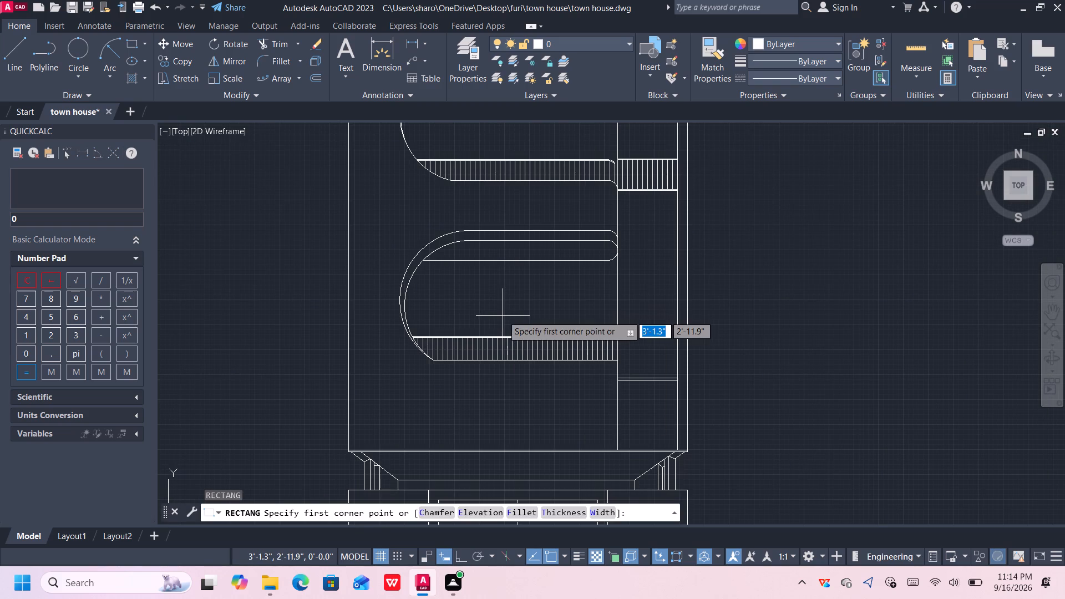
{"action": "left_click", "coordinate": [452, 359]}
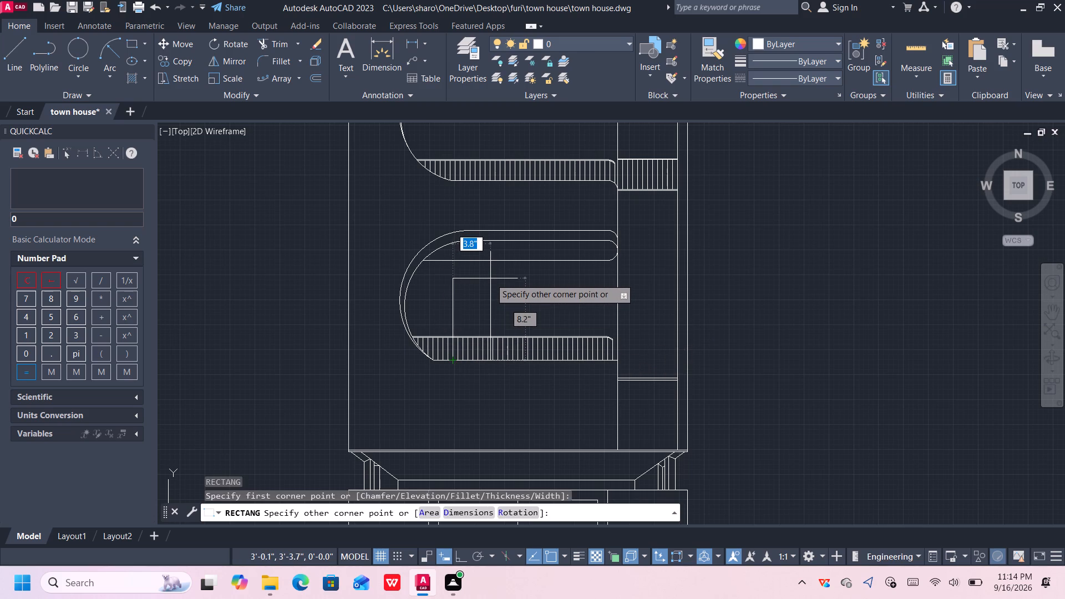
{"action": "key", "text": "3"}
{"action": "key", "text": "shift+quotedbl"}
{"action": "key", "text": "Tab"}
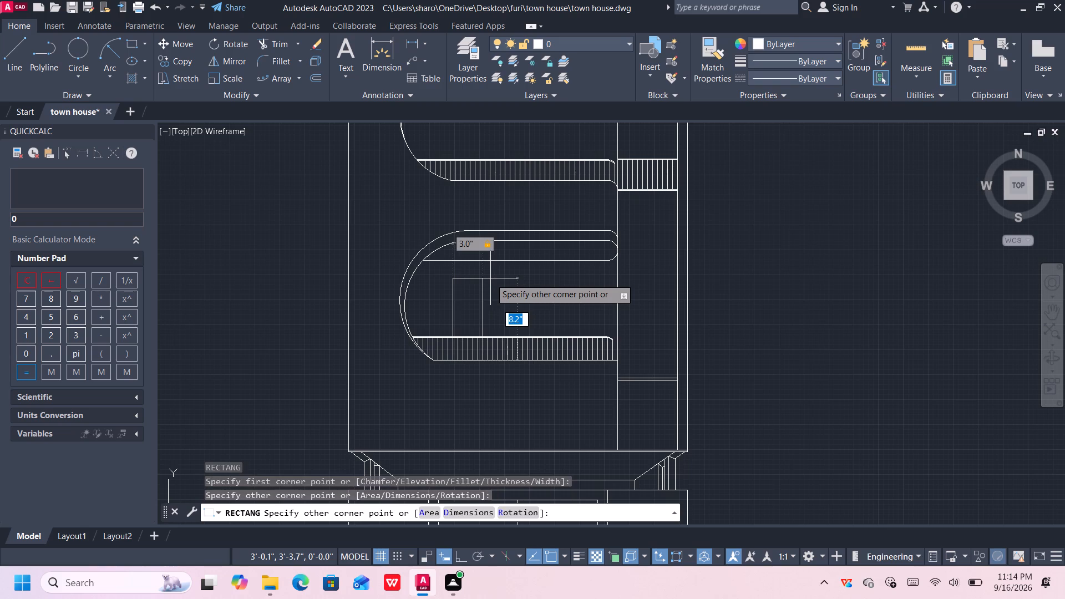
{"action": "key", "text": "8"}
{"action": "key", "text": "shift+quotedbl"}
{"action": "key", "text": "Return"}
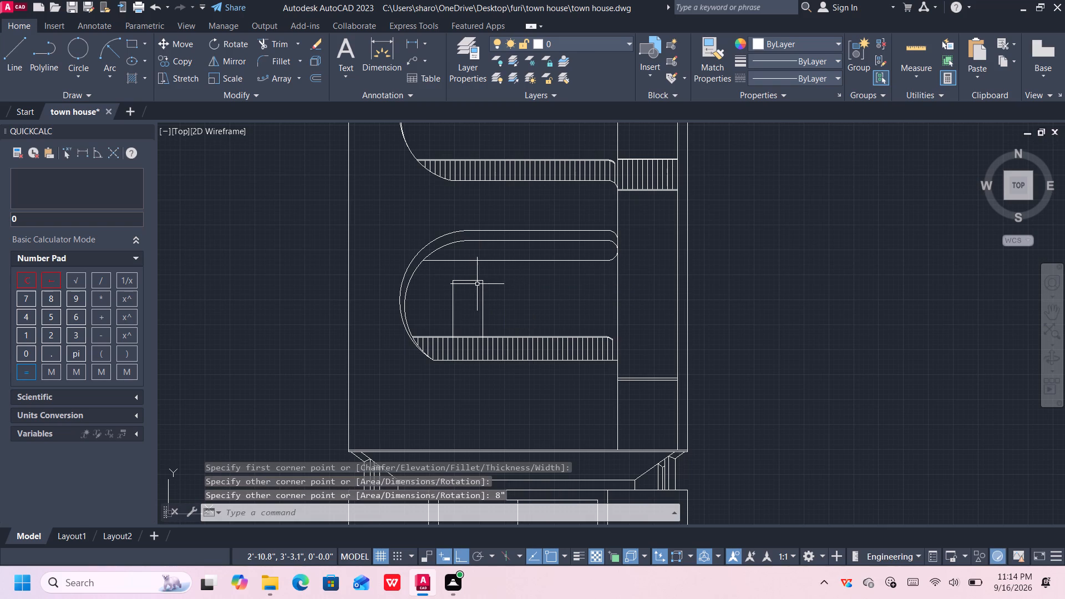
Copy the 3" by 8" rectangle and paste three duplicates side by side along the base line, away from the curved side.
{"action": "scroll", "coordinate": [474, 285], "scroll_direction": "up", "scroll_amount": 2}
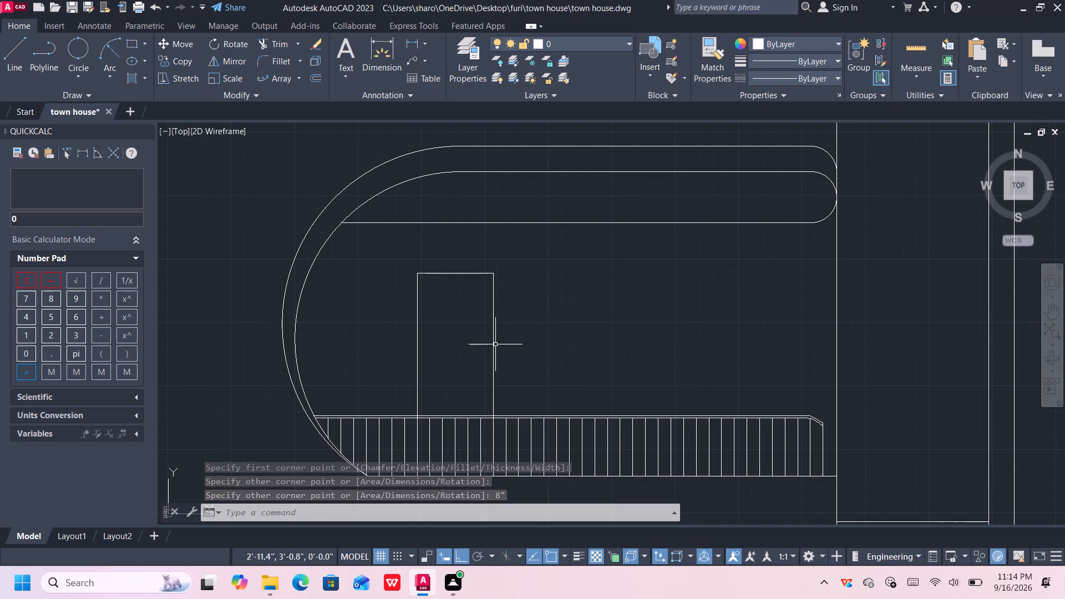
{"action": "middle_click_drag", "start_coordinate": [494, 346], "coordinate": [503, 242]}
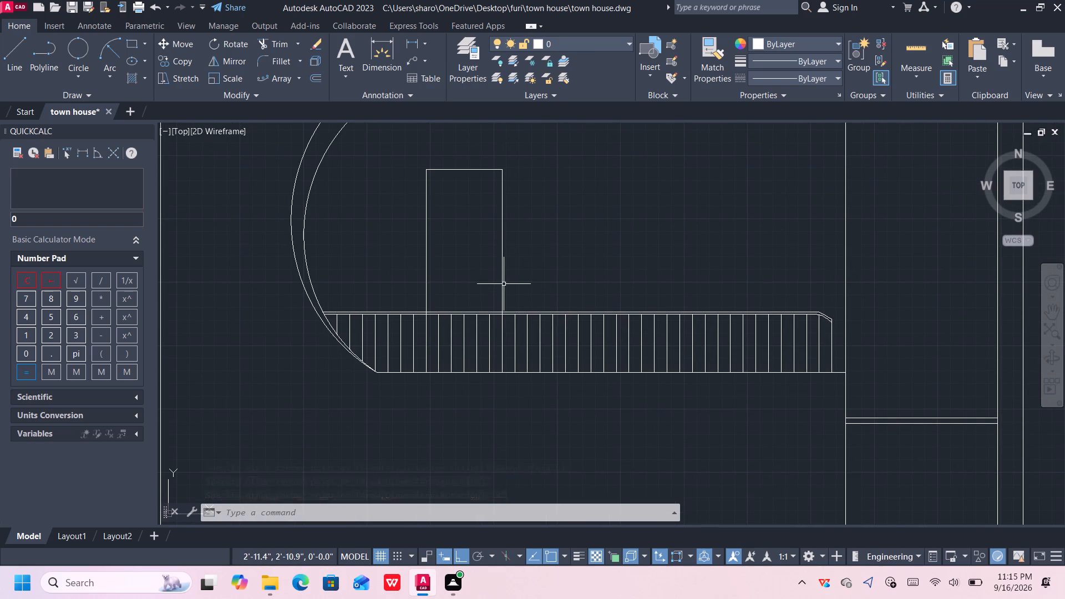
{"action": "left_click", "coordinate": [501, 285]}
{"action": "key", "text": "ctrl+c"}
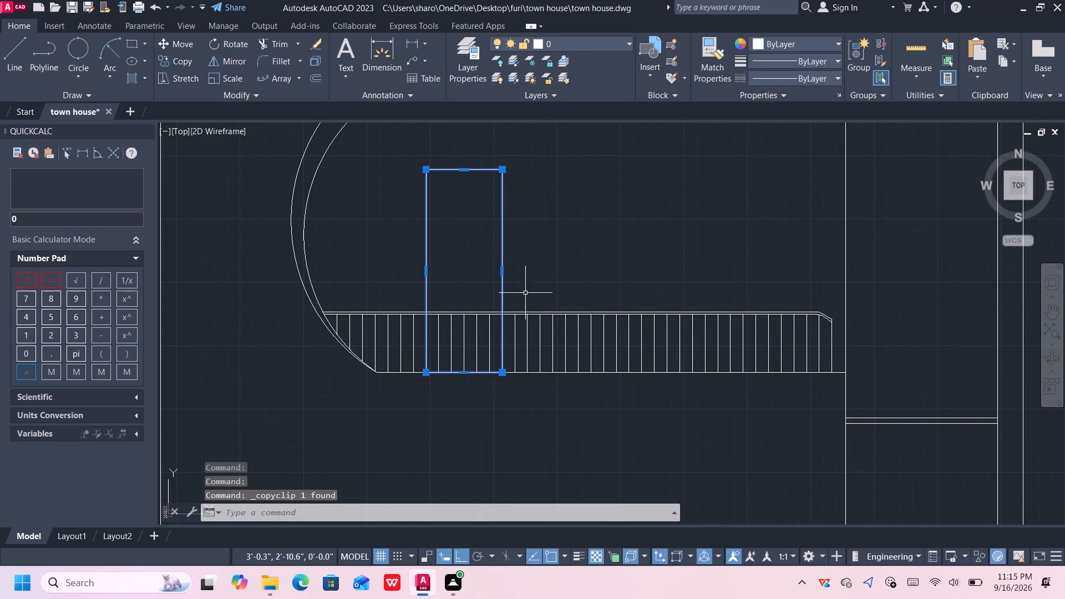
{"action": "key", "text": "ctrl+v"}
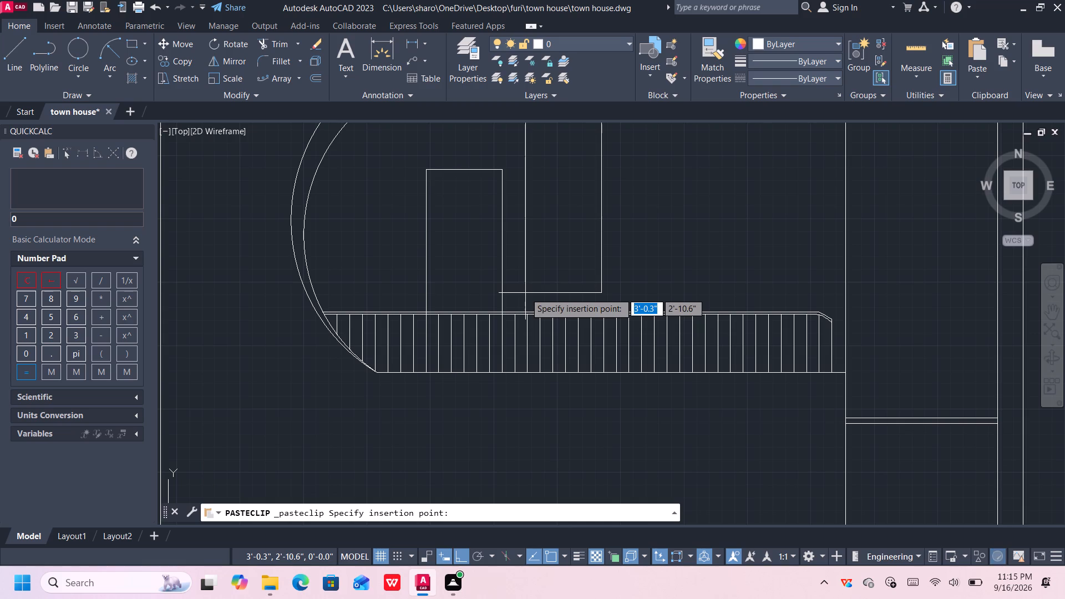
{"action": "left_click", "coordinate": [501, 369]}
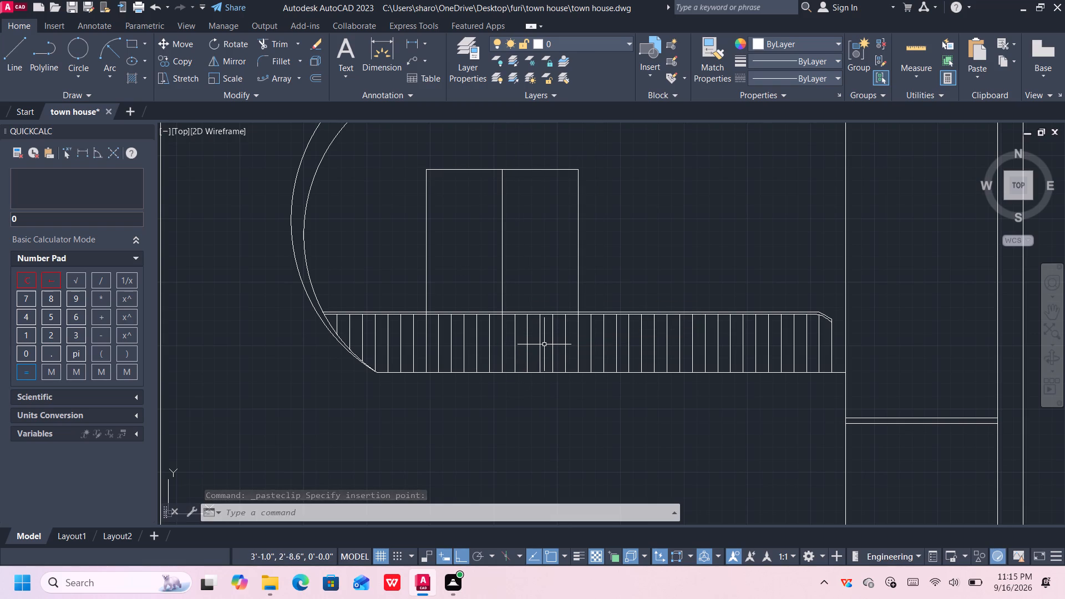
{"action": "key", "text": "ctrl+v"}
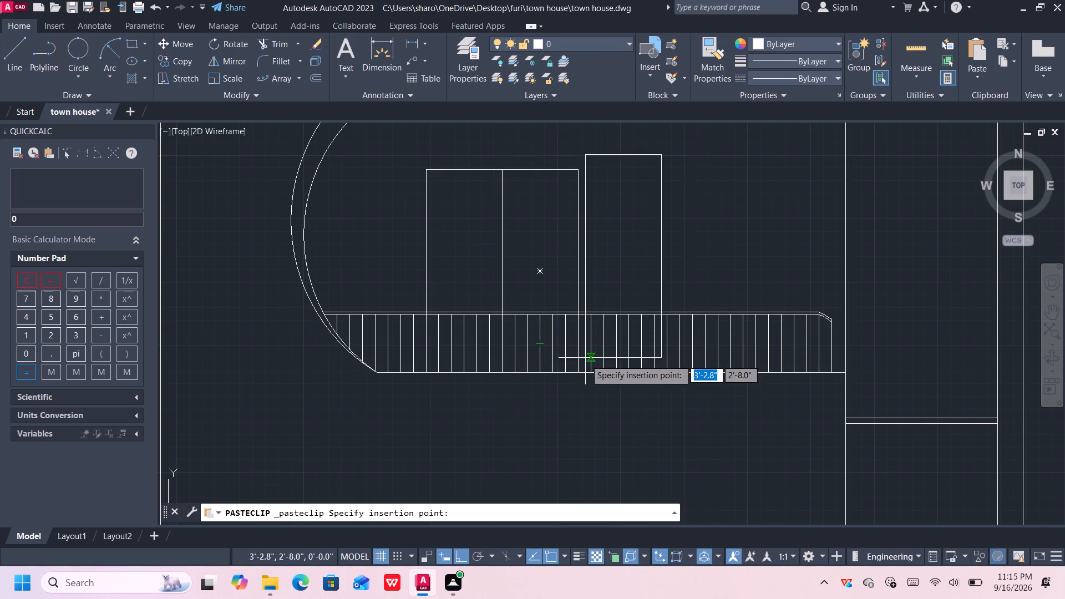
{"action": "left_click", "coordinate": [575, 373]}
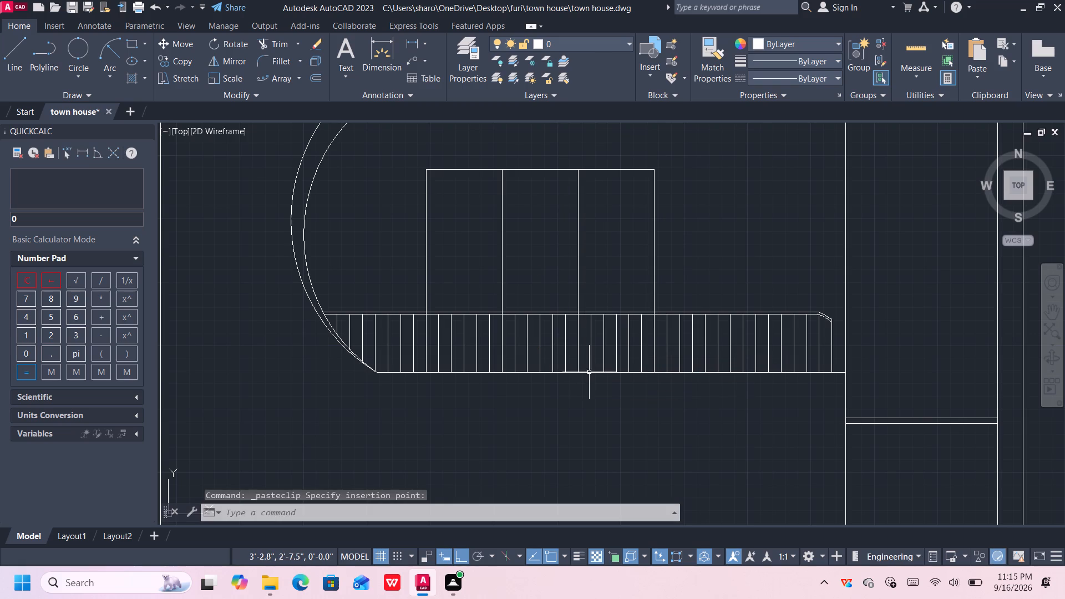
{"action": "key", "text": "ctrl+v"}
{"action": "left_click", "coordinate": [653, 372]}
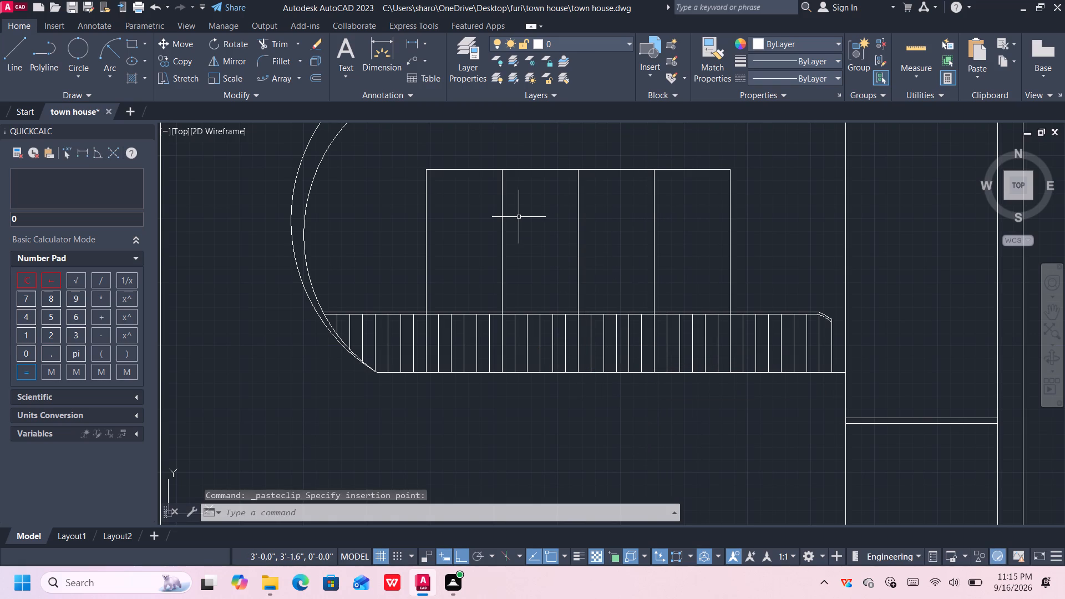
Offset each of the four 3" by 8" rectangles 0.1" inward to form frames.
{"action": "left_click", "coordinate": [476, 170]}
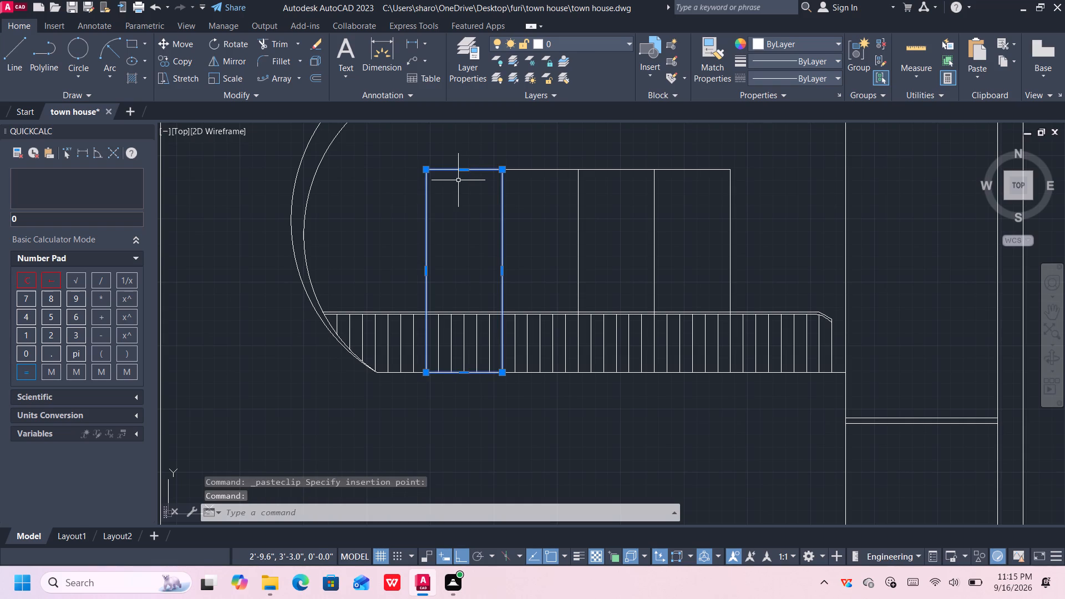
{"action": "key", "text": "o"}
{"action": "key", "text": "Return"}
{"action": "left_click", "coordinate": [462, 167]}
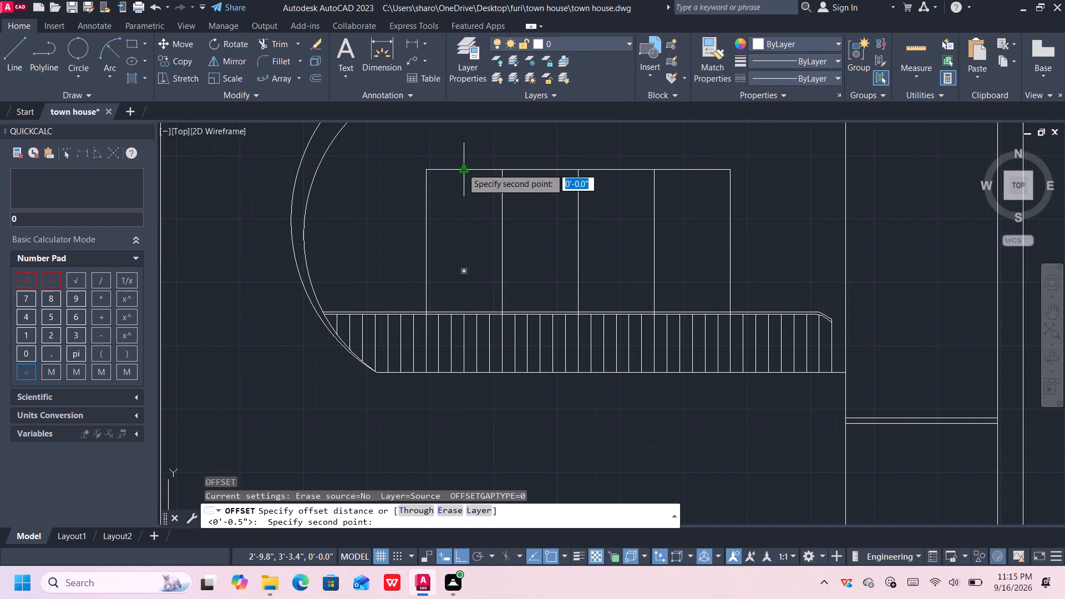
{"action": "type", "text": "0."}
{"action": "key", "text": "1"}
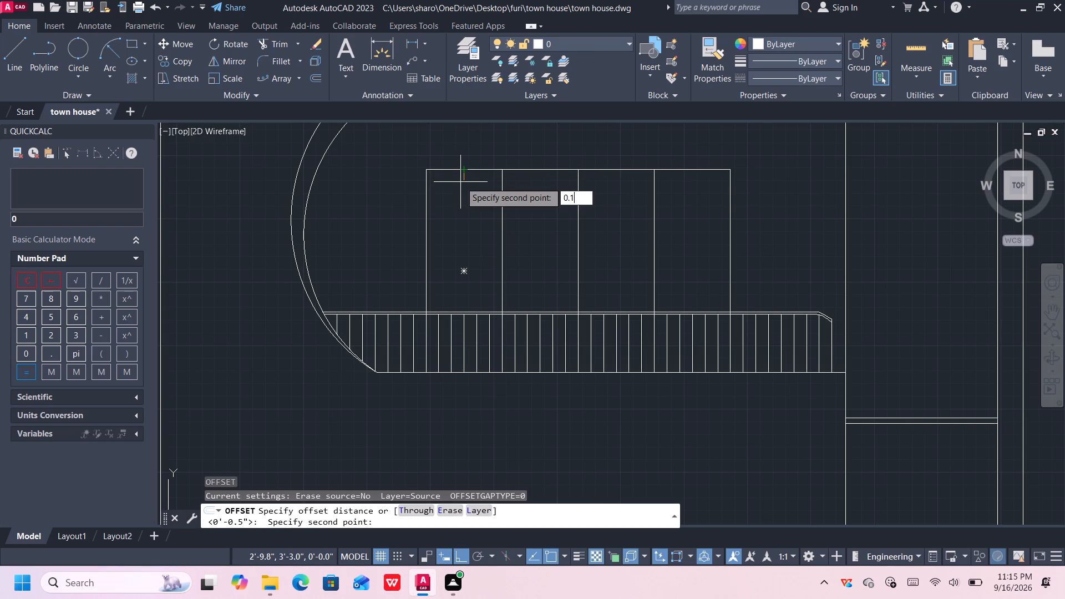
{"action": "key", "text": "shift+quotedbl"}
{"action": "key", "text": "Return"}
{"action": "left_click", "coordinate": [460, 182]}
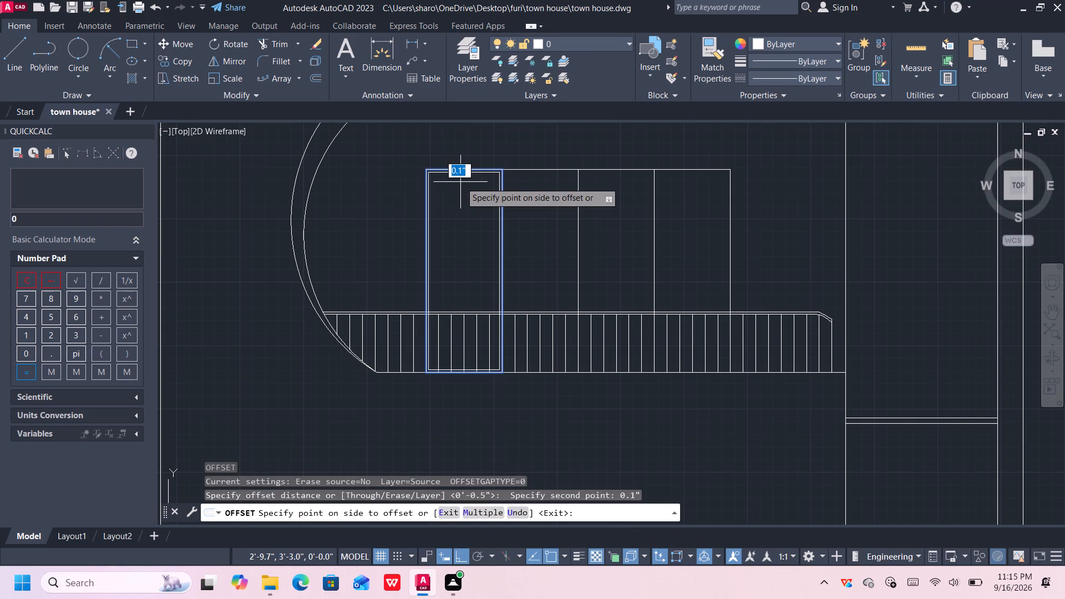
{"action": "left_click", "coordinate": [522, 169]}
{"action": "left_click", "coordinate": [524, 180]}
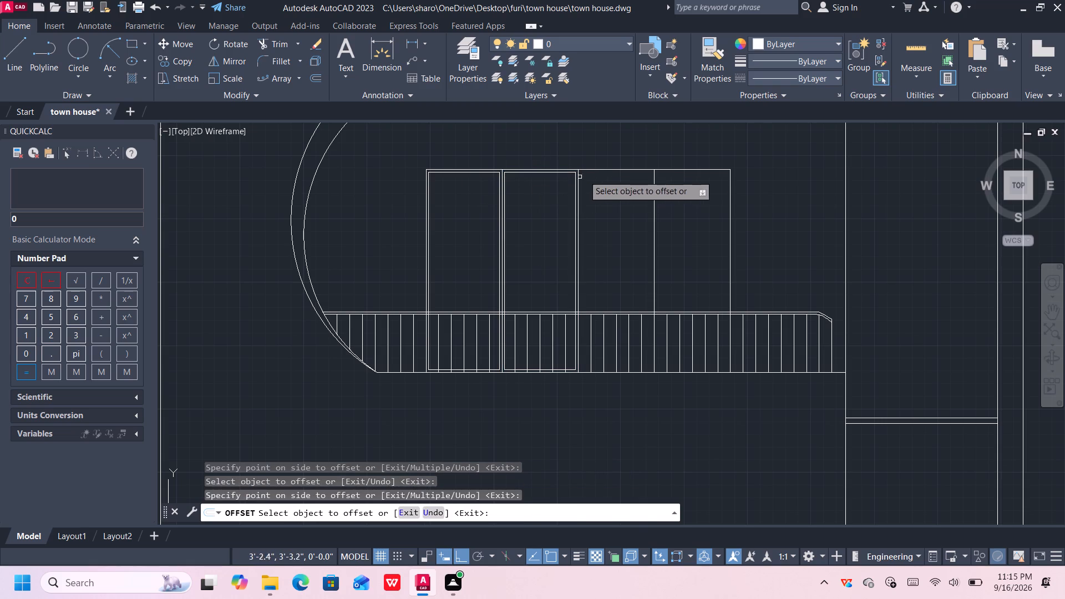
{"action": "left_click", "coordinate": [606, 170]}
{"action": "left_click", "coordinate": [606, 184]}
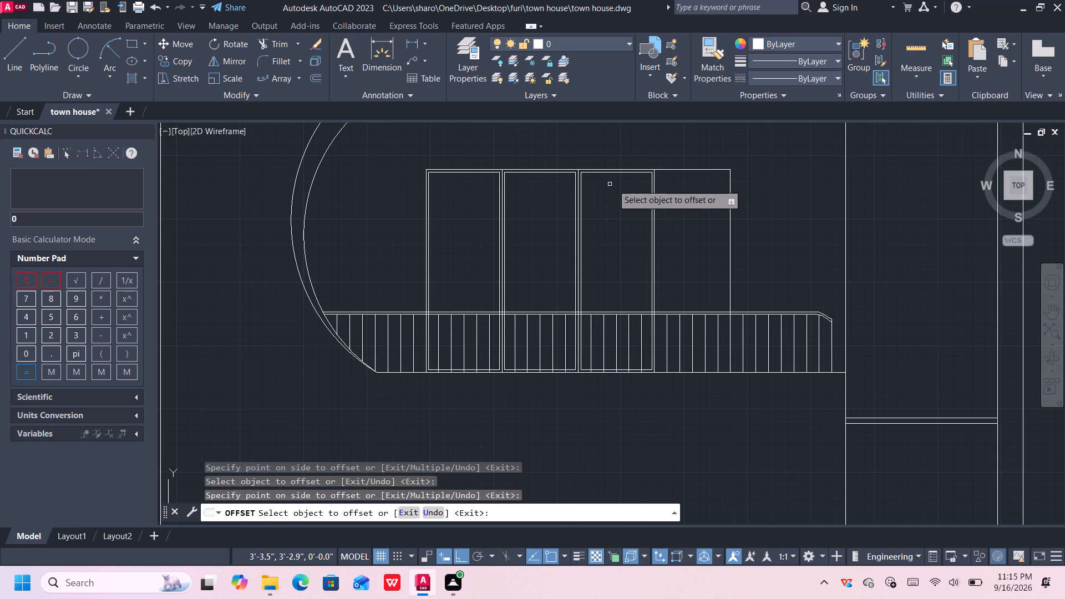
{"action": "left_click", "coordinate": [669, 170]}
{"action": "left_click", "coordinate": [673, 185]}
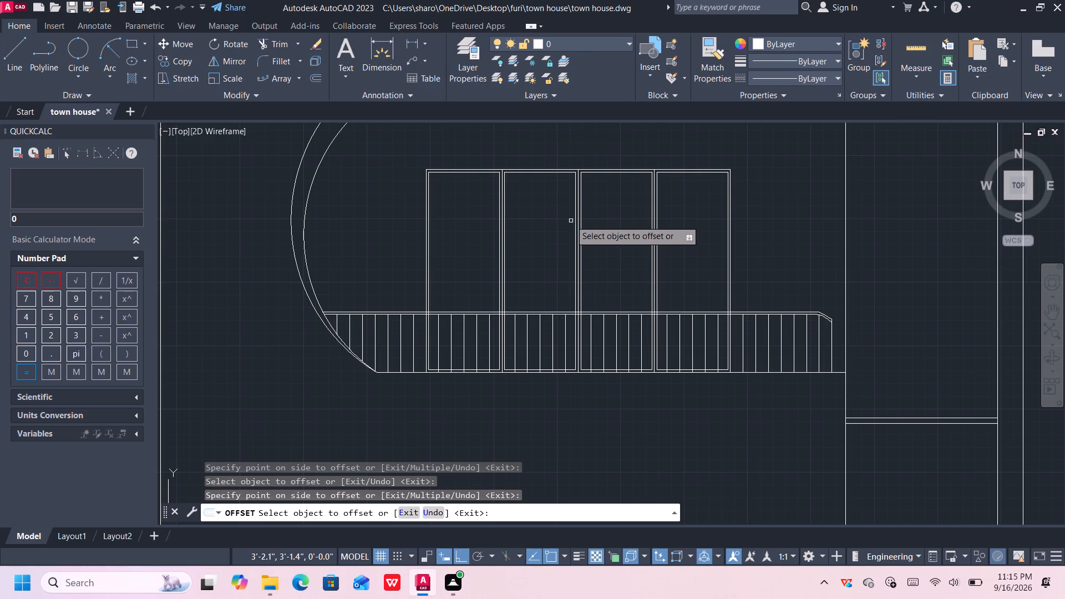
{"action": "middle_click_drag", "start_coordinate": [546, 205], "coordinate": [550, 410]}
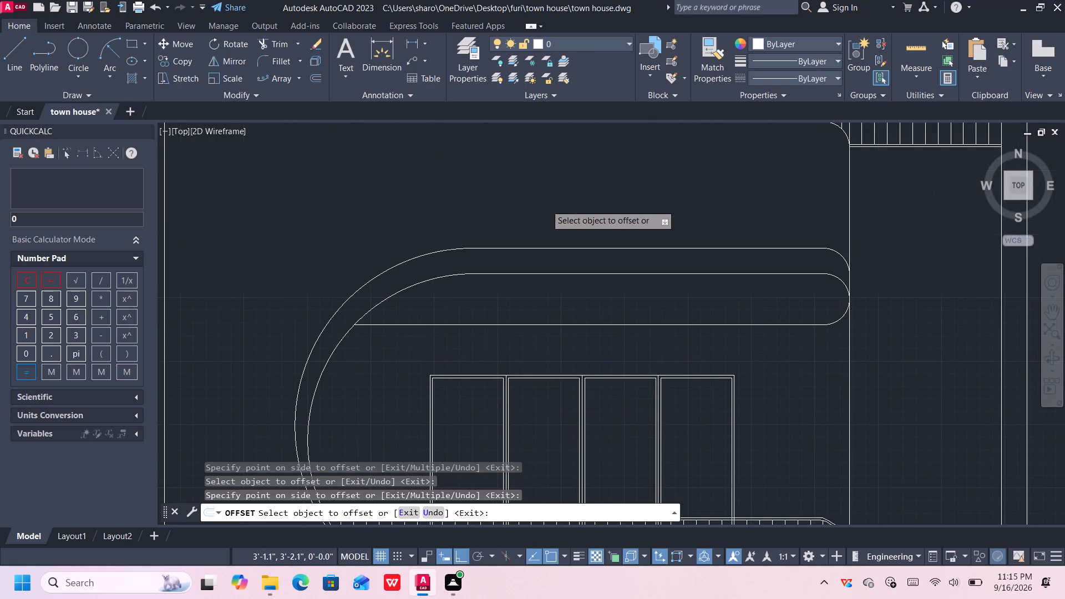
{"action": "scroll", "coordinate": [552, 358], "scroll_direction": "down", "scroll_amount": 1}
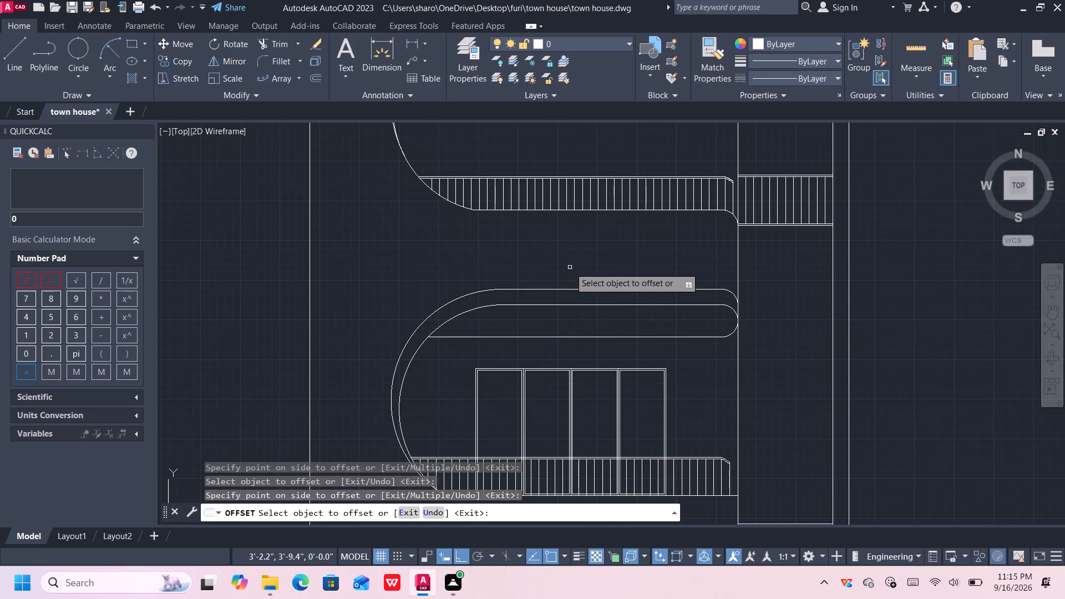
{"action": "scroll", "coordinate": [572, 257], "scroll_direction": "down", "scroll_amount": 1}
{"action": "middle_click_drag", "start_coordinate": [571, 257], "coordinate": [554, 394]}
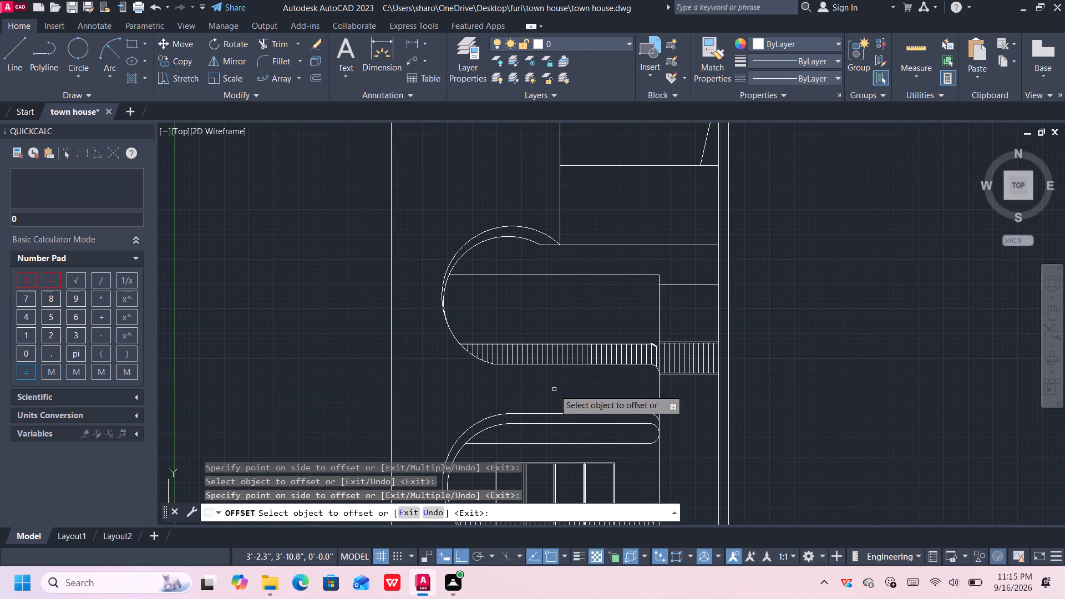
{"action": "middle_click_drag", "start_coordinate": [557, 307], "coordinate": [556, 273]}
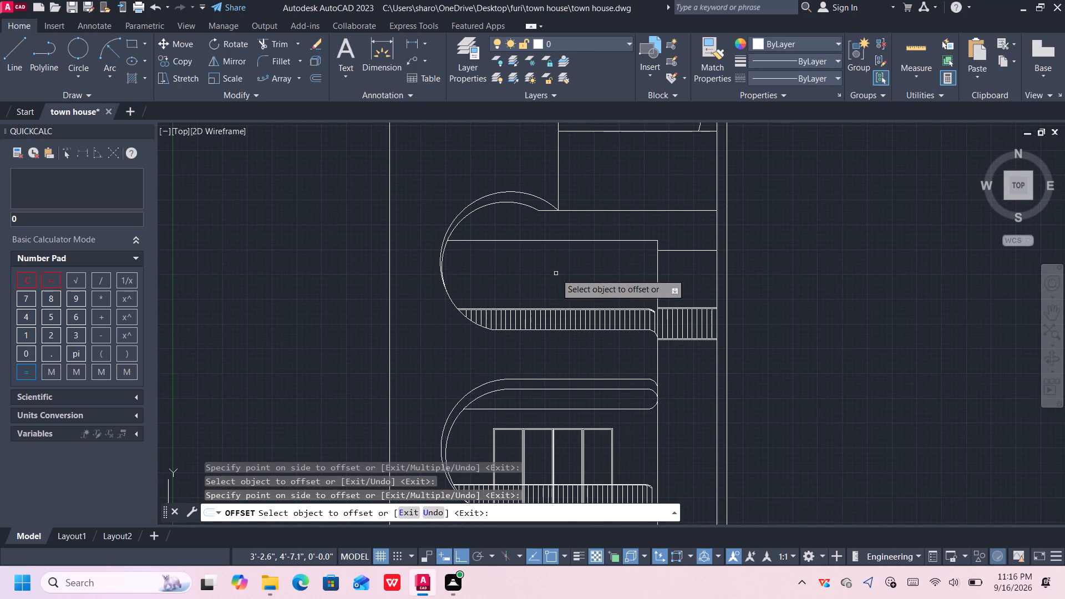
{"action": "middle_click_drag", "start_coordinate": [555, 281], "coordinate": [555, 252]}
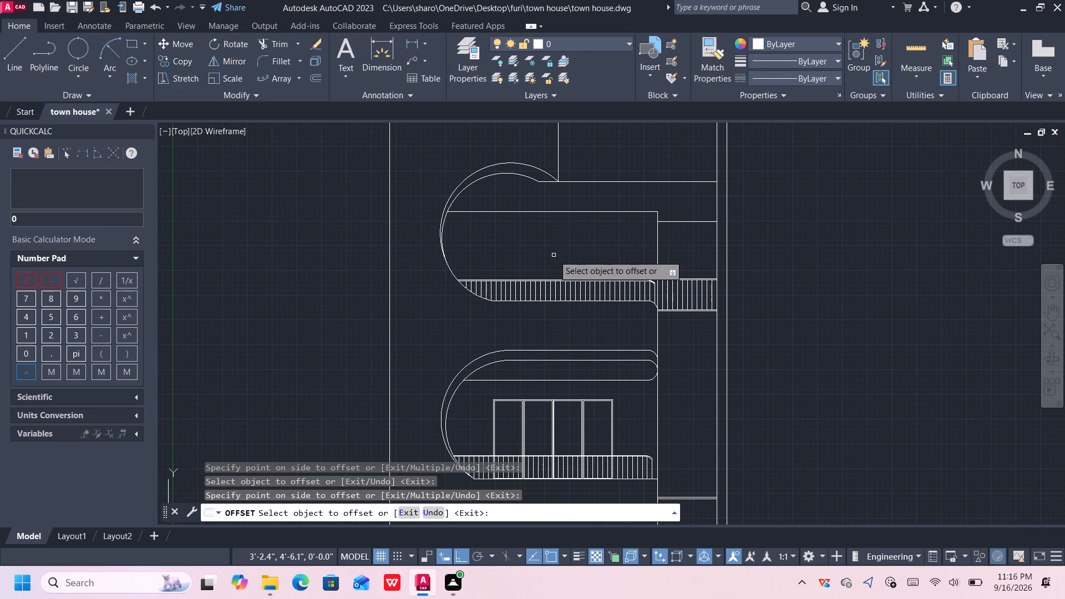
{"action": "key", "text": "Escape"}
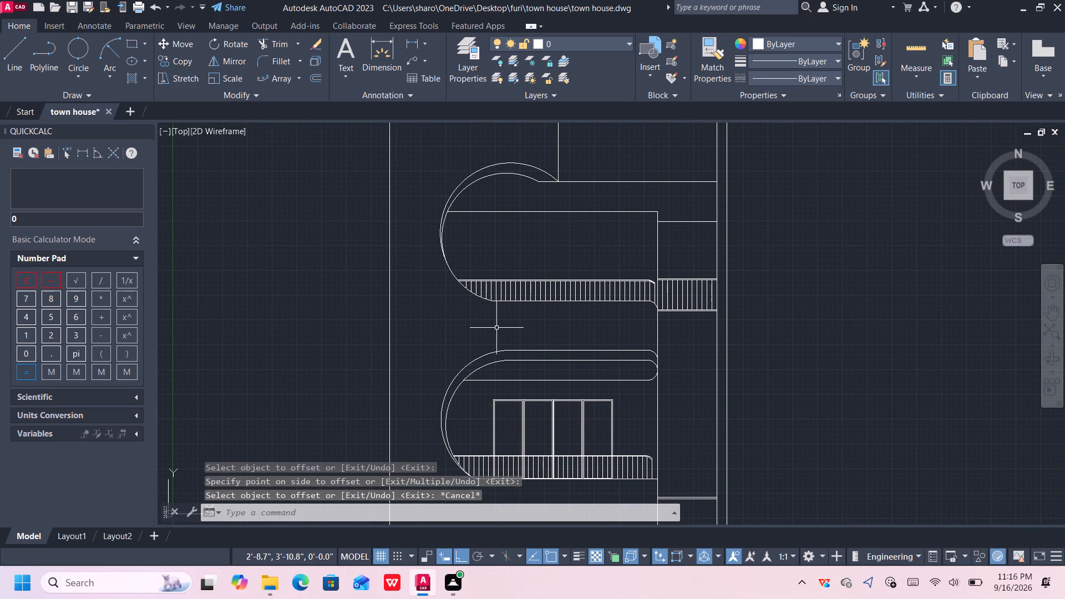
Draw an upright rectangle 3" wide and 6.5" high, rising from the upper curved compartment's base line where its curved side ends.
{"action": "type", "text": "rec"}
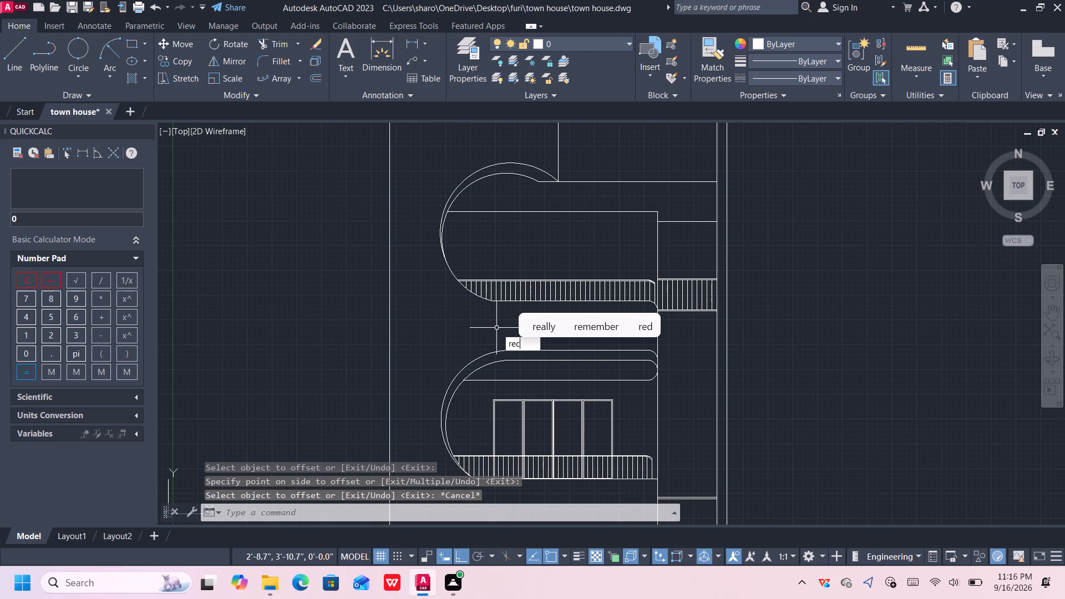
{"action": "key", "text": "Return"}
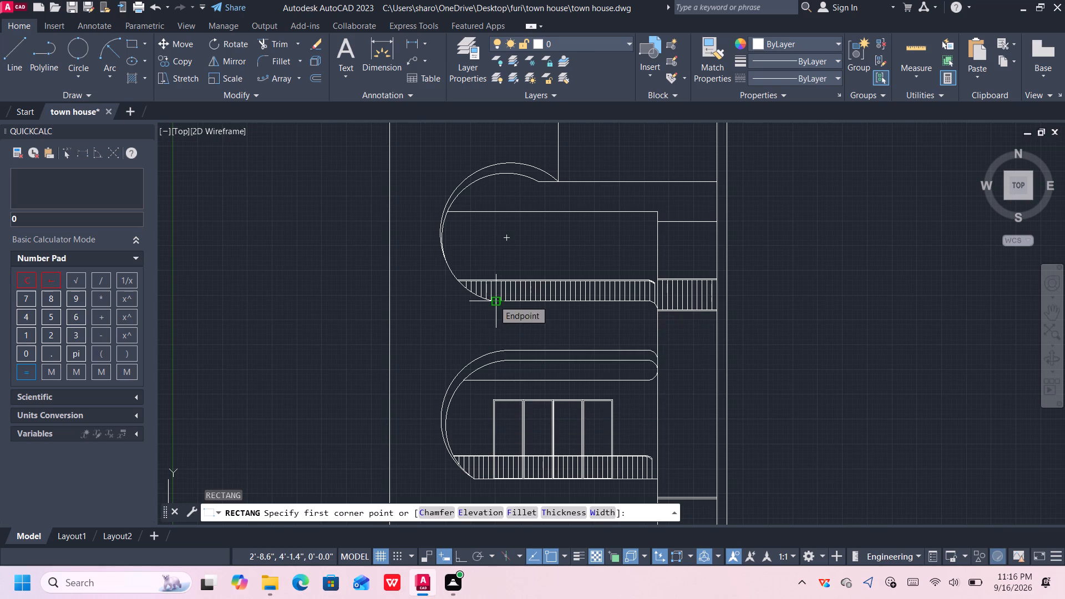
{"action": "left_click", "coordinate": [494, 300]}
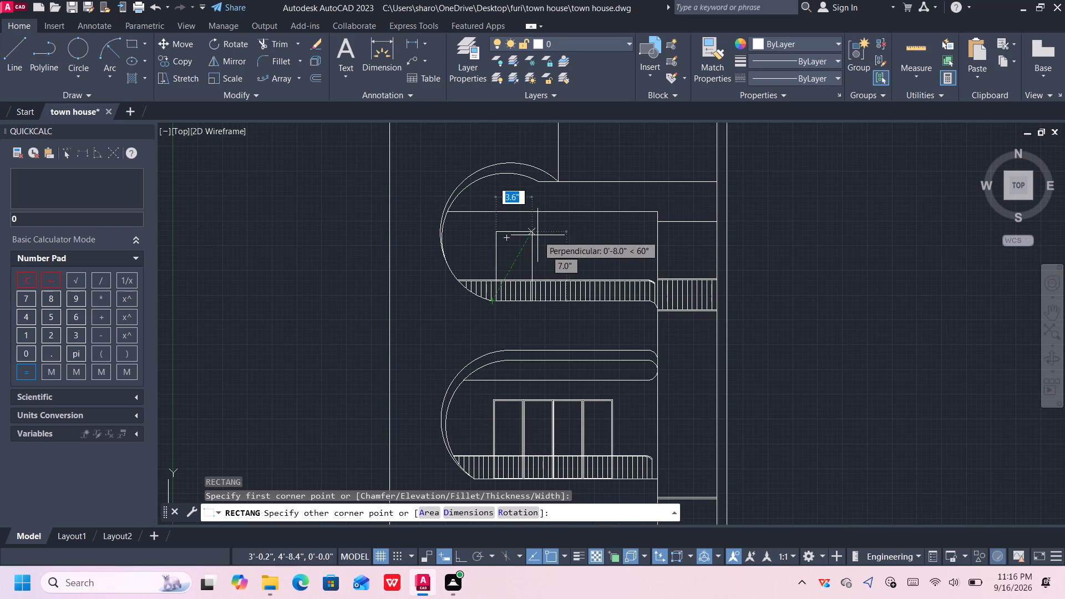
{"action": "scroll", "coordinate": [537, 236], "scroll_direction": "up", "scroll_amount": 10}
{"action": "scroll", "coordinate": [536, 236], "scroll_direction": "down", "scroll_amount": 1}
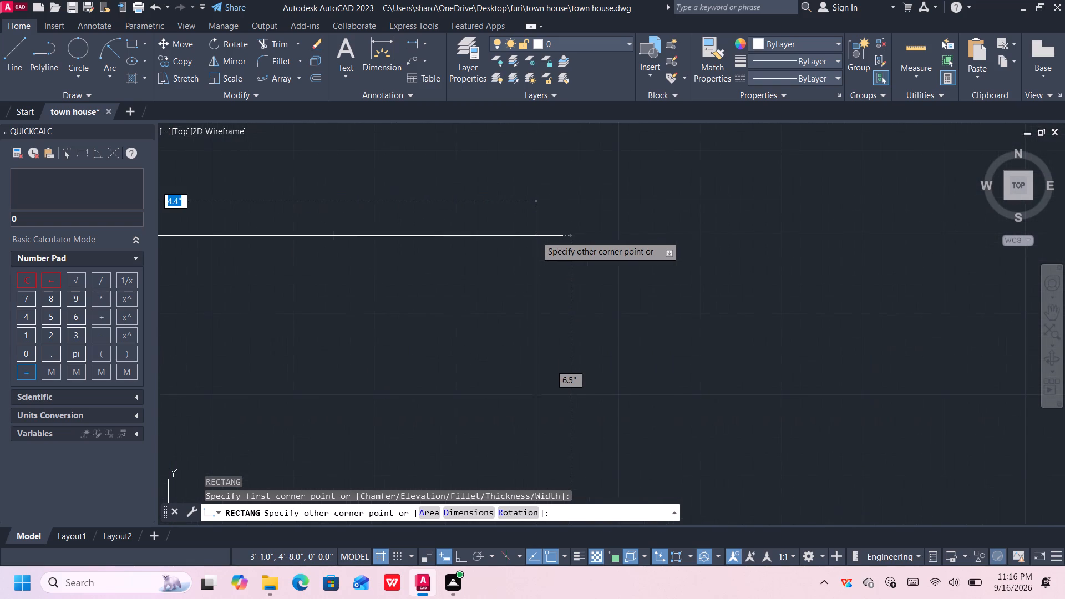
{"action": "scroll", "coordinate": [536, 236], "scroll_direction": "down", "scroll_amount": 4}
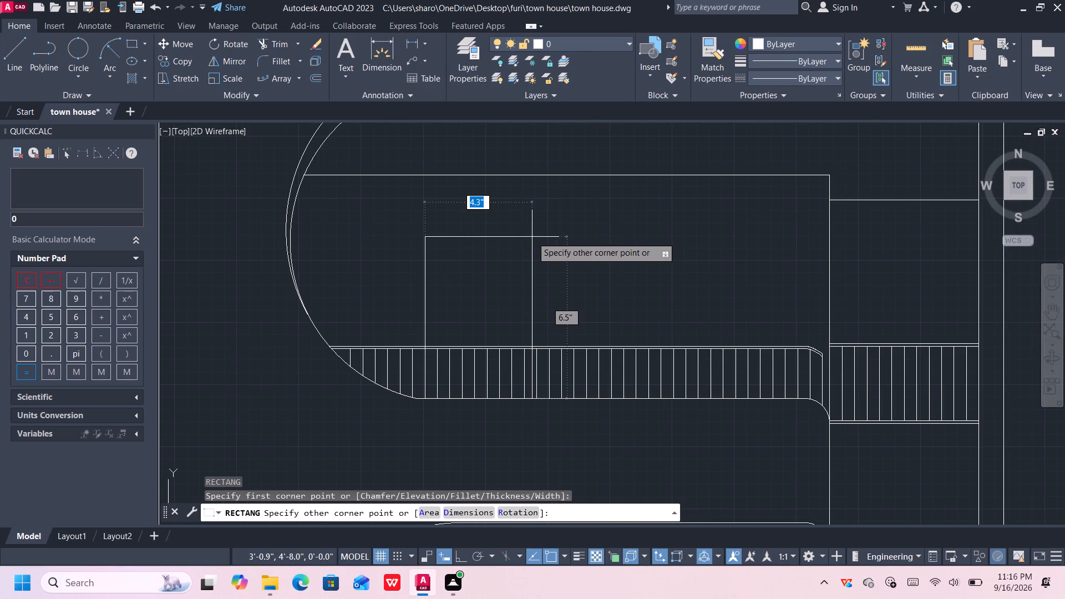
{"action": "key", "text": "3"}
{"action": "key", "text": "shift+quotedbl"}
{"action": "key", "text": "Tab"}
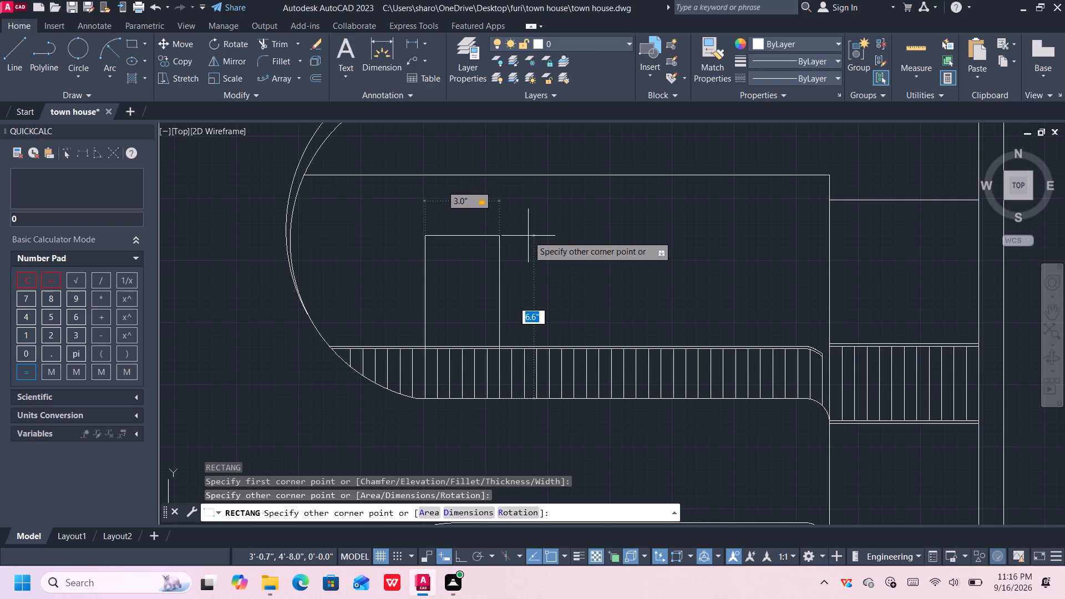
{"action": "key", "text": "5"}
{"action": "key", "text": "BackSpace"}
{"action": "key", "text": "6"}
{"action": "key", "text": "period"}
{"action": "type", "text": "5'"}
{"action": "key", "text": "BackSpace"}
{"action": "key", "text": "shift+quotedbl"}
{"action": "key", "text": "Return"}
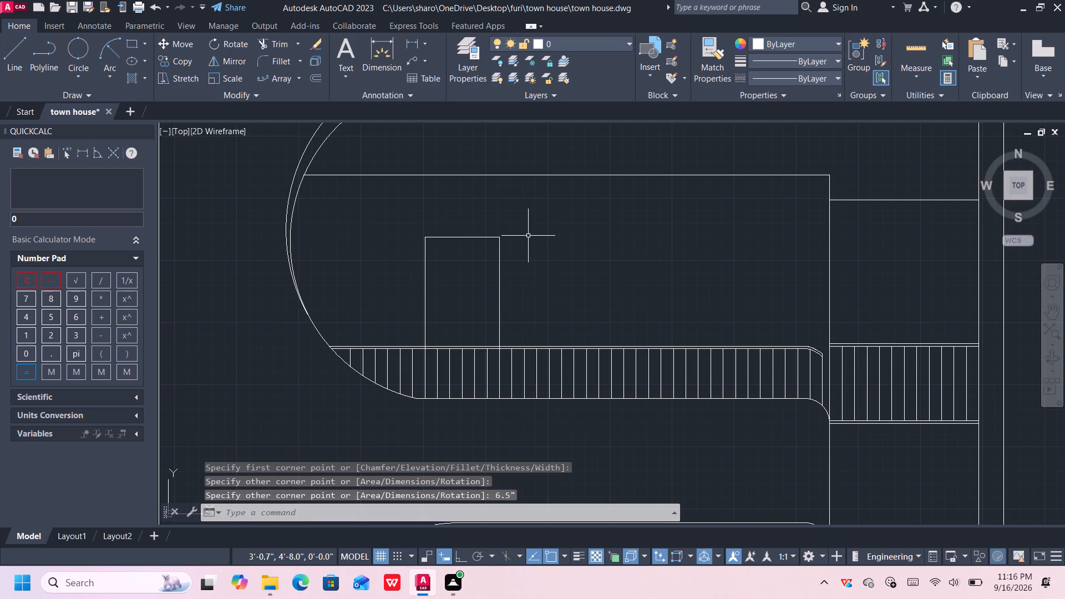
Copy the 3" by 6.5" rectangle and paste three duplicates side by side along the base line, away from the curved side.
{"action": "middle_click_drag", "start_coordinate": [496, 293], "coordinate": [500, 221]}
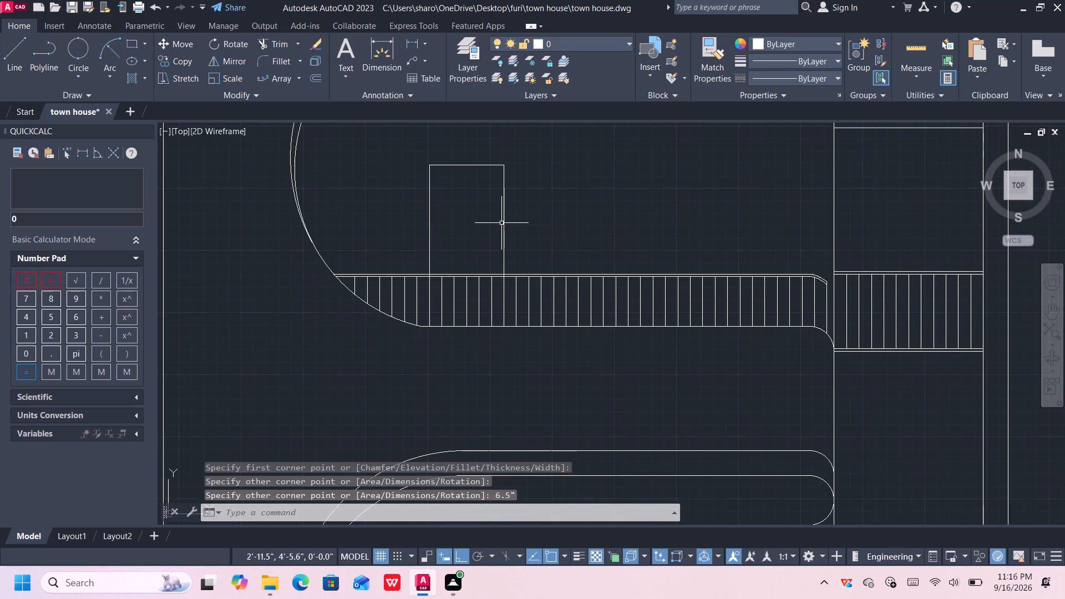
{"action": "left_click", "coordinate": [505, 222]}
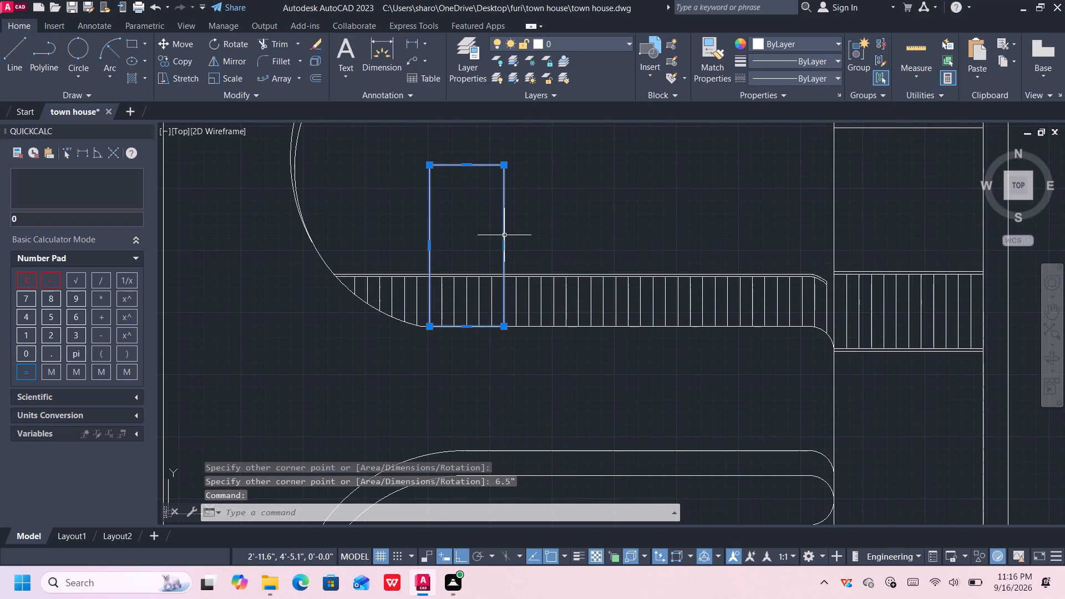
{"action": "key", "text": "ctrl+c"}
{"action": "key", "text": "ctrl+v"}
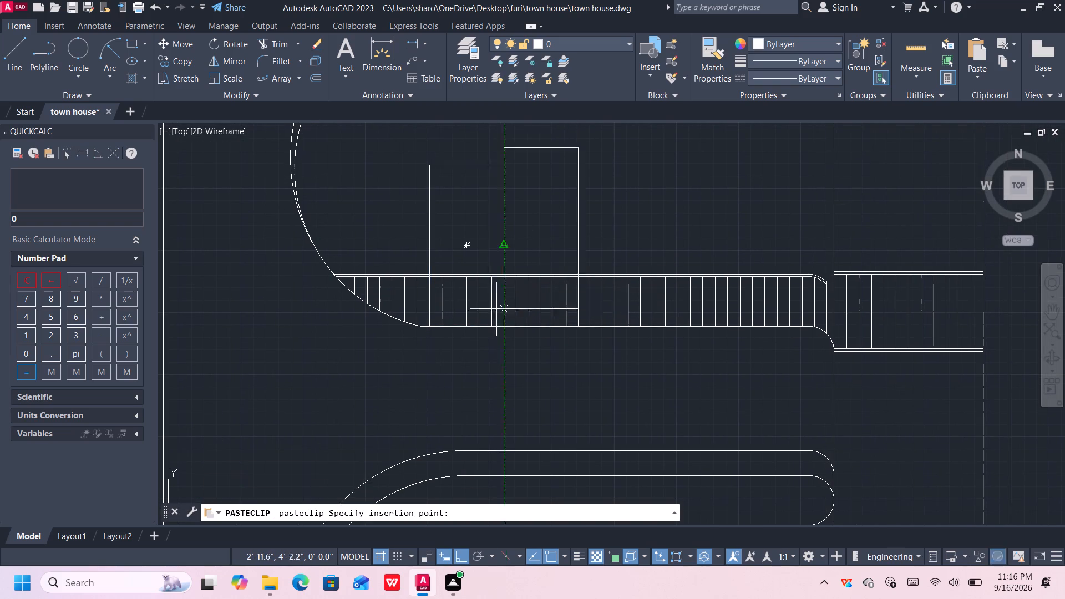
{"action": "left_click", "coordinate": [505, 324]}
{"action": "key", "text": "ctrl+v"}
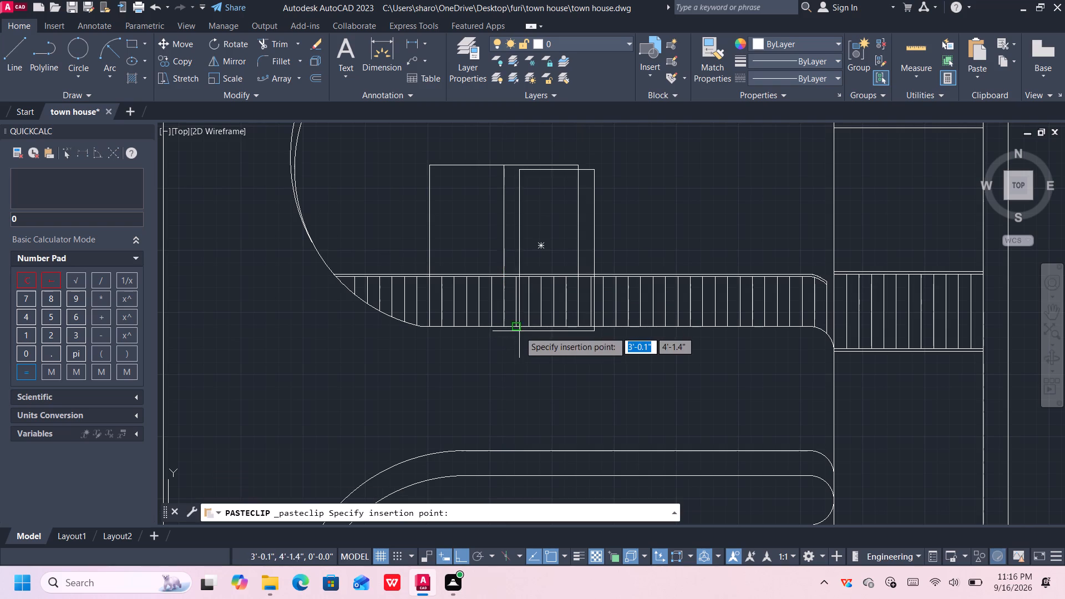
{"action": "left_click", "coordinate": [581, 324]}
{"action": "key", "text": "ctrl+v"}
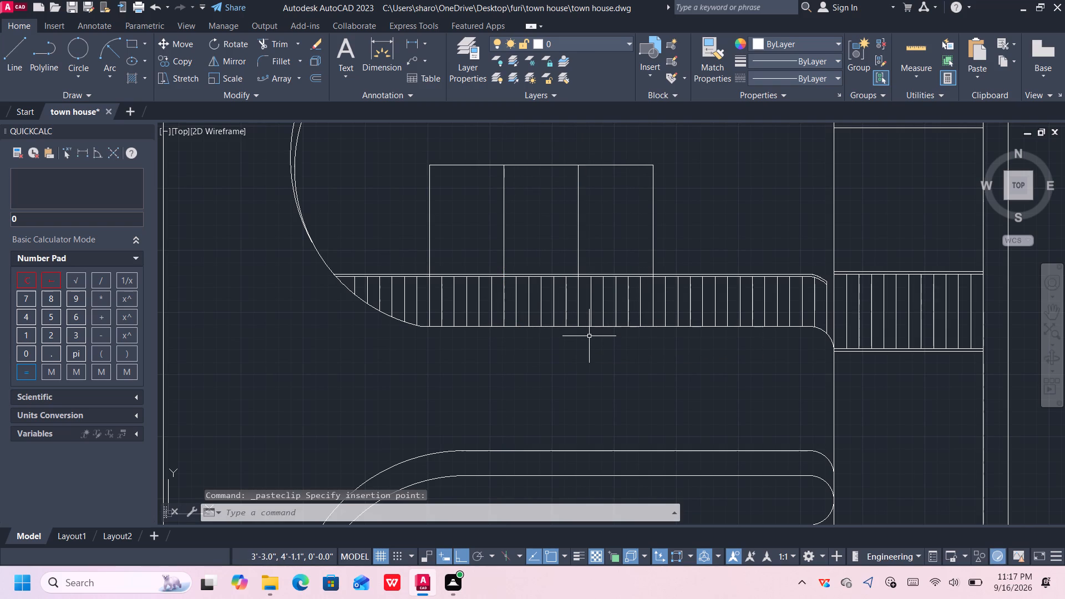
{"action": "left_click", "coordinate": [652, 326]}
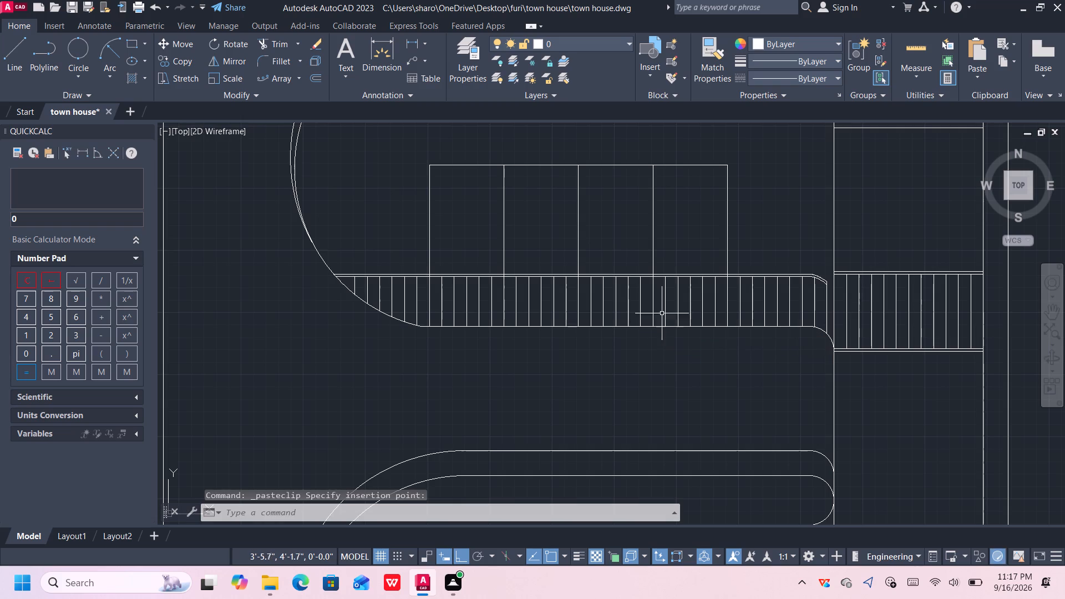
Offset each of the four 3" by 6.5" rectangles 0.1" inward to form frames.
{"action": "middle_click_drag", "start_coordinate": [514, 192], "coordinate": [520, 209]}
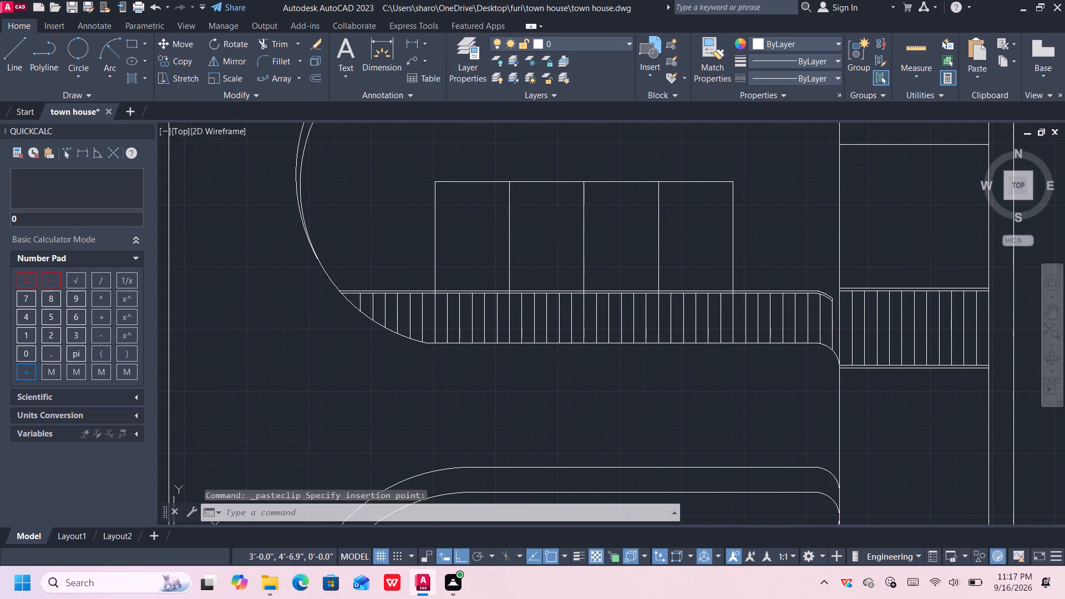
{"action": "left_click", "coordinate": [478, 181]}
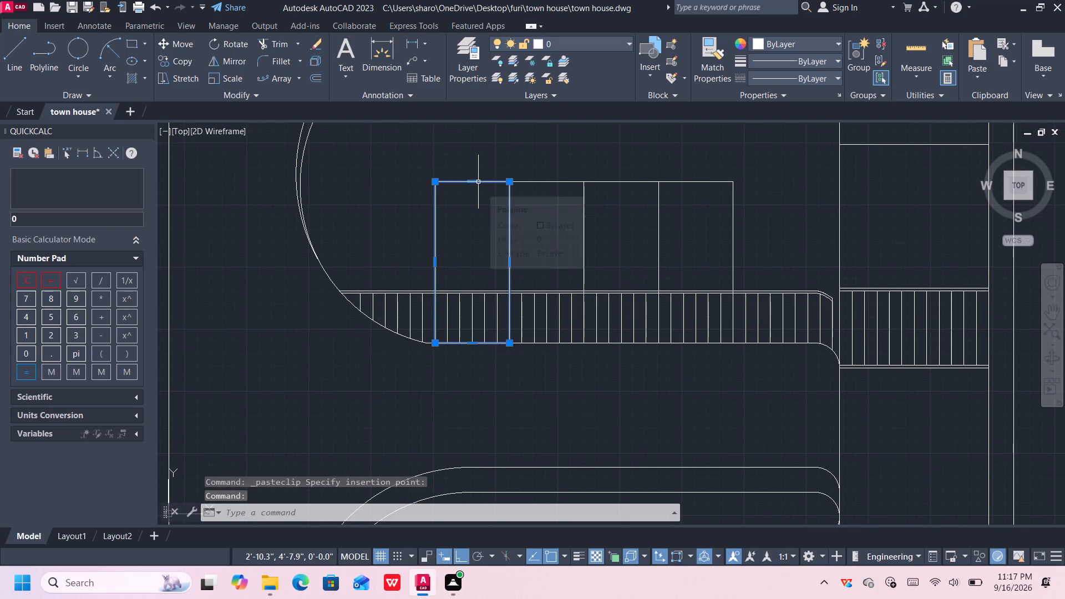
{"action": "key", "text": "o"}
{"action": "key", "text": "Return"}
{"action": "left_click", "coordinate": [474, 183]}
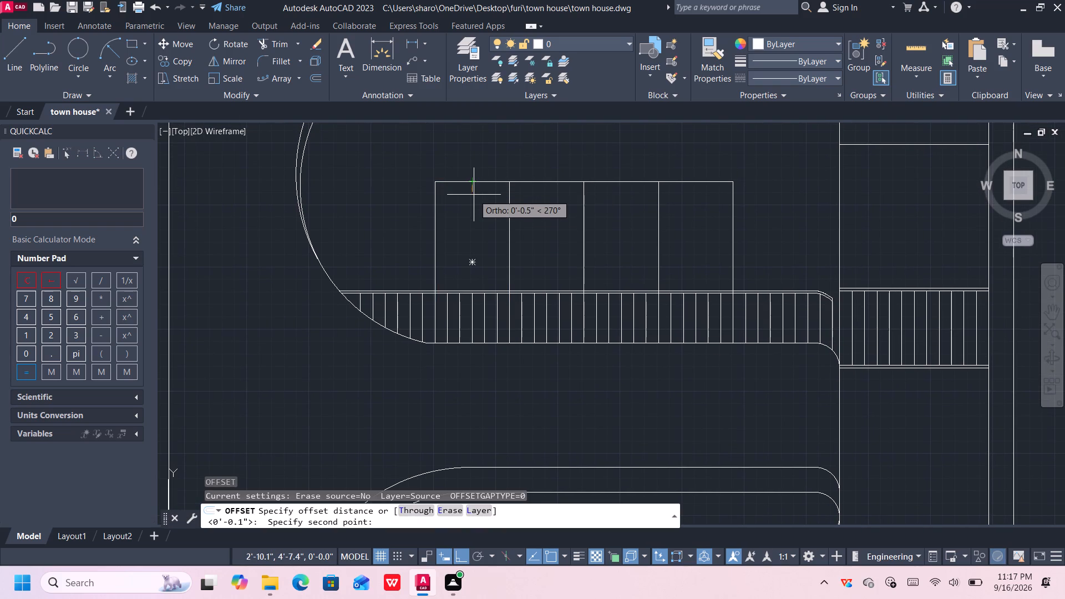
{"action": "type", "text": "0.1"}
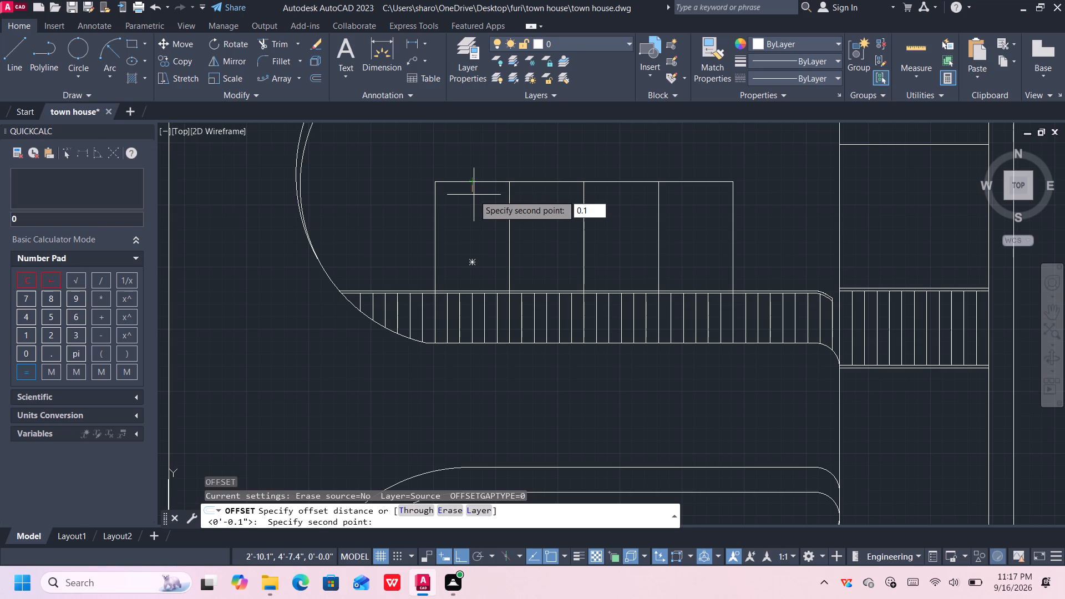
{"action": "key", "text": "shift+quotedbl"}
{"action": "key", "text": "Return"}
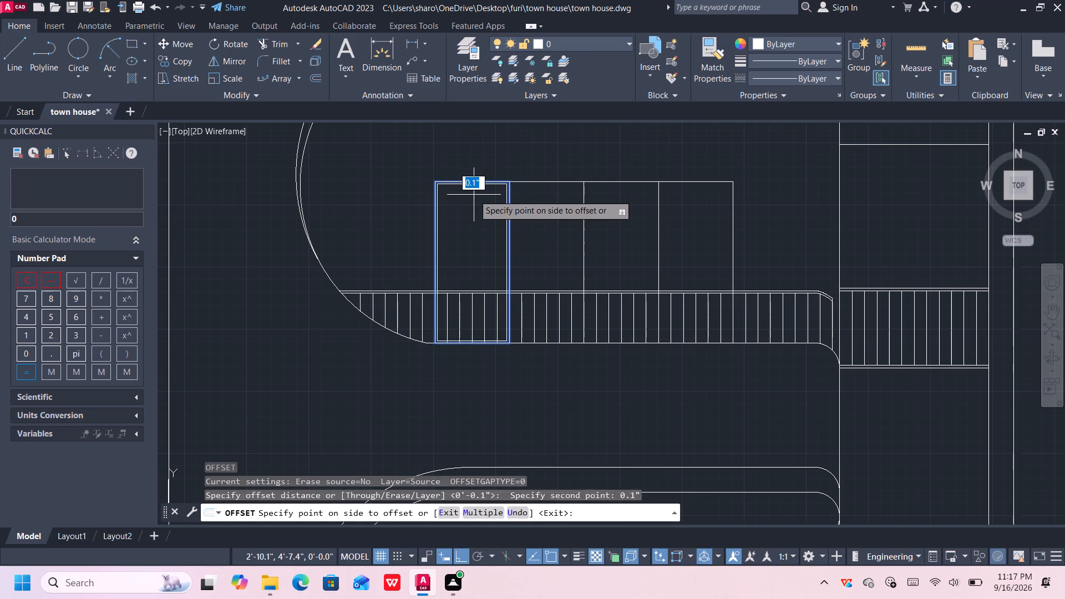
{"action": "left_click", "coordinate": [474, 195]}
{"action": "left_click", "coordinate": [523, 182]}
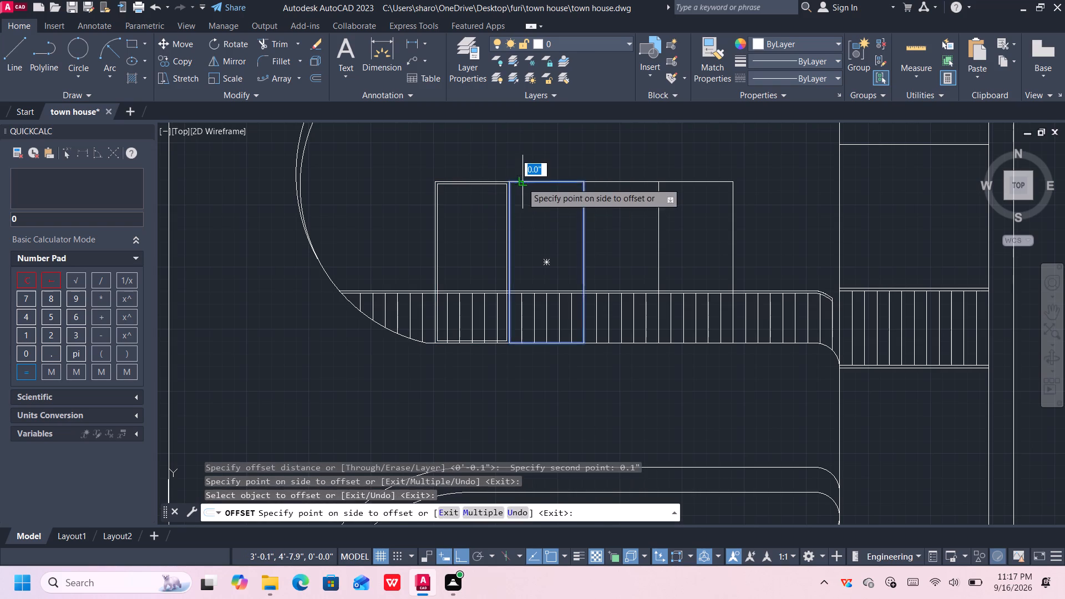
{"action": "left_click", "coordinate": [525, 195]}
{"action": "left_click", "coordinate": [600, 182]}
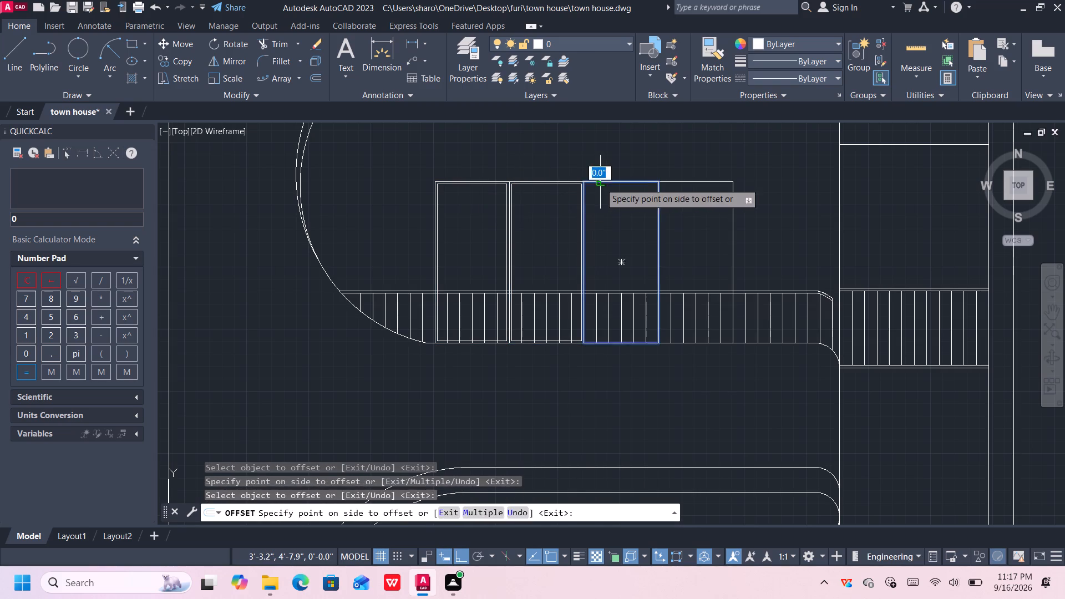
{"action": "left_click", "coordinate": [606, 202]}
{"action": "left_click", "coordinate": [692, 184]}
{"action": "left_click", "coordinate": [694, 197]}
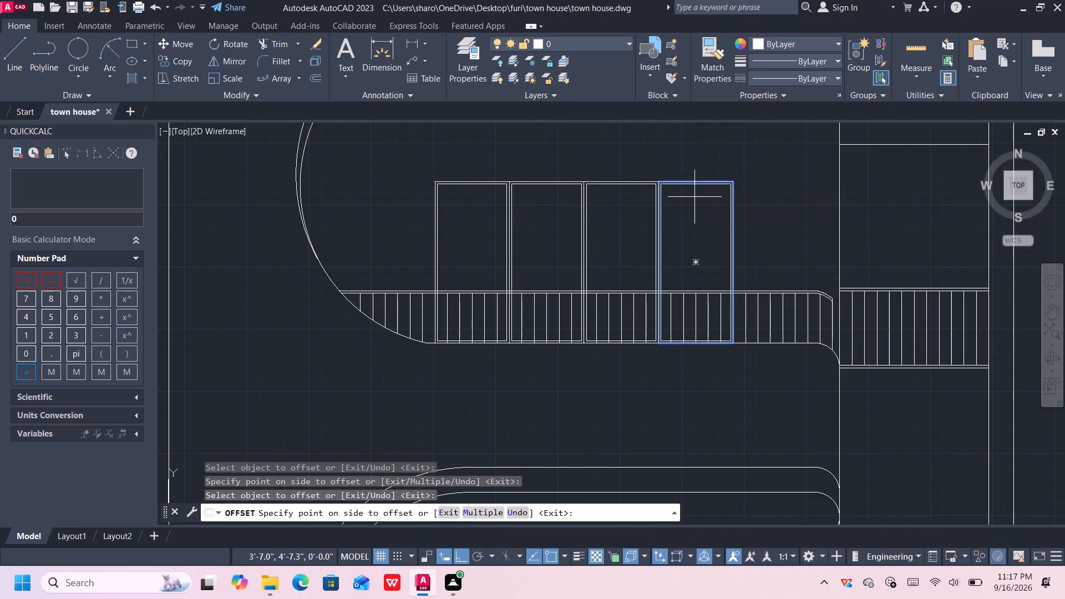
{"action": "key", "text": "Return"}
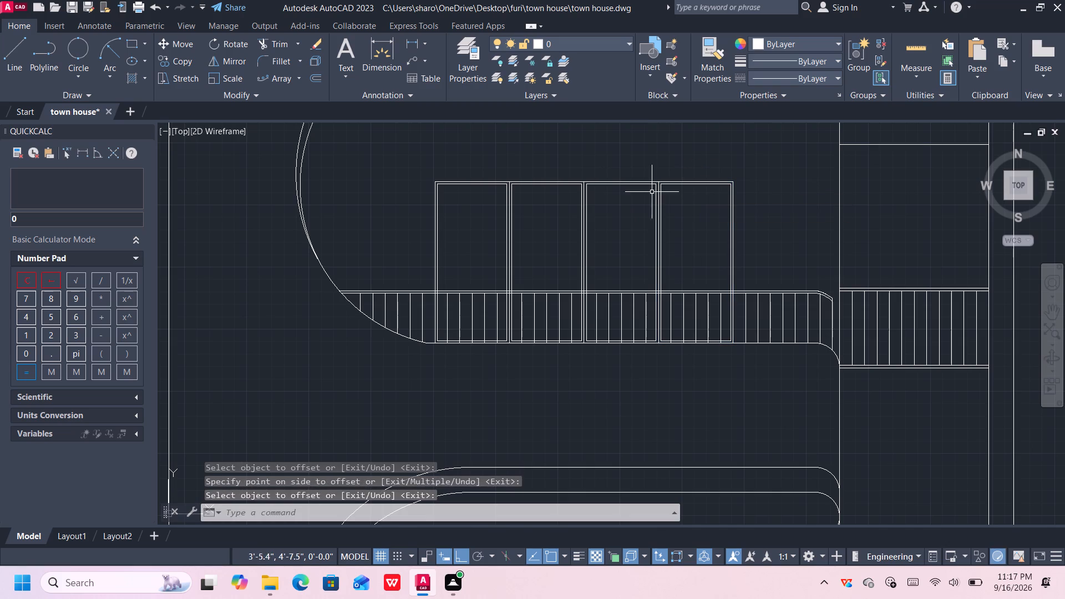
Draw a horizontal rectangle 1' wide and 1.2" high directly on top of the four upright rectangles in the upper curved compartment.
{"action": "scroll", "coordinate": [487, 186], "scroll_direction": "up", "scroll_amount": 1}
{"action": "middle_click_drag", "start_coordinate": [488, 169], "coordinate": [492, 192]}
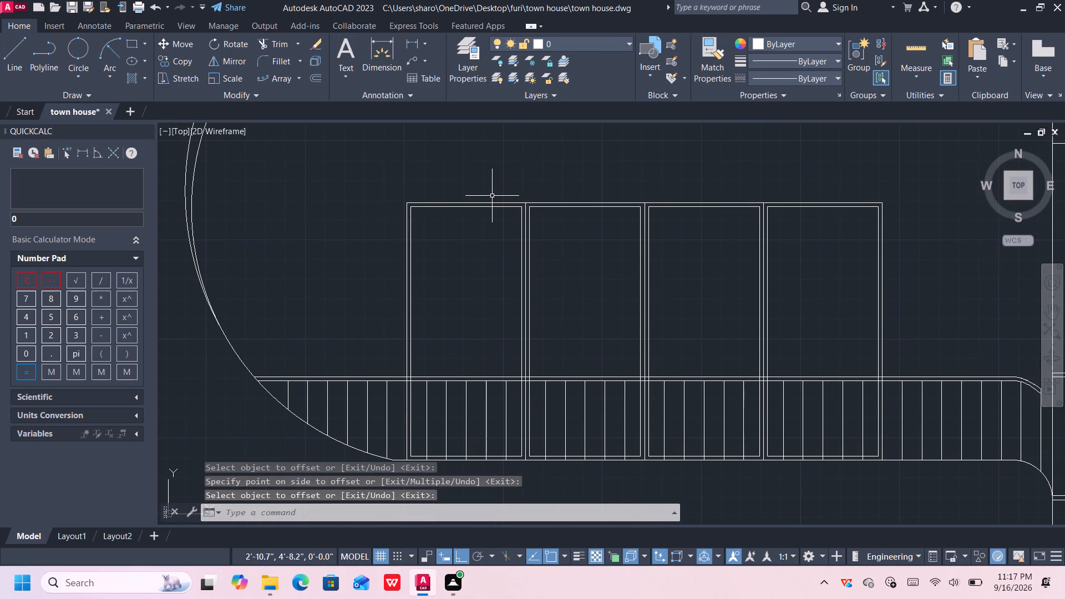
{"action": "type", "text": "re"}
{"action": "key", "text": "c"}
{"action": "key", "text": "Return"}
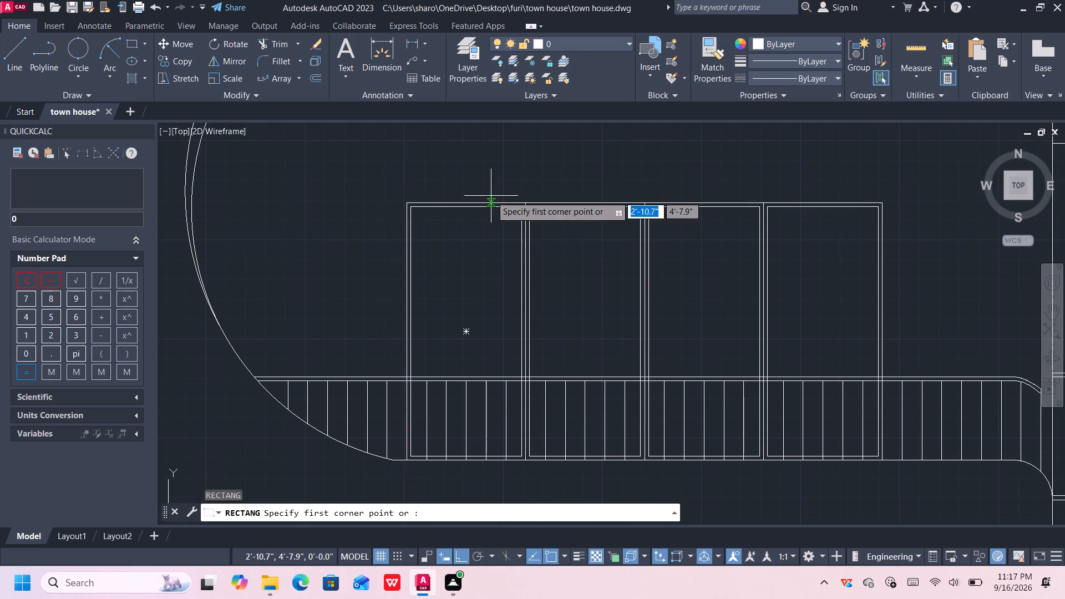
{"action": "left_click", "coordinate": [403, 200]}
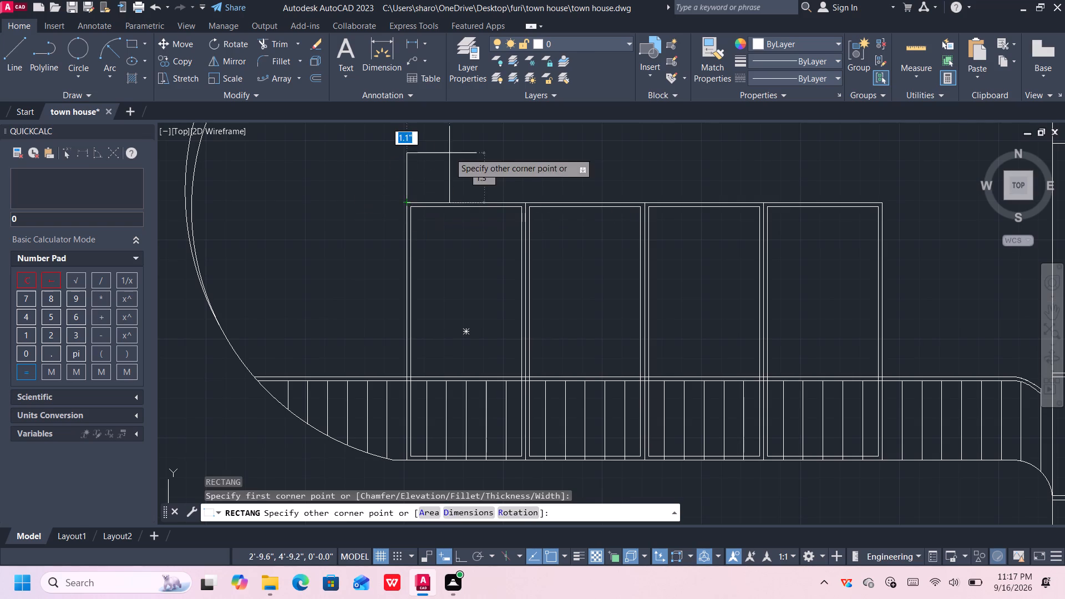
{"action": "middle_click_drag", "start_coordinate": [506, 151], "coordinate": [424, 230]}
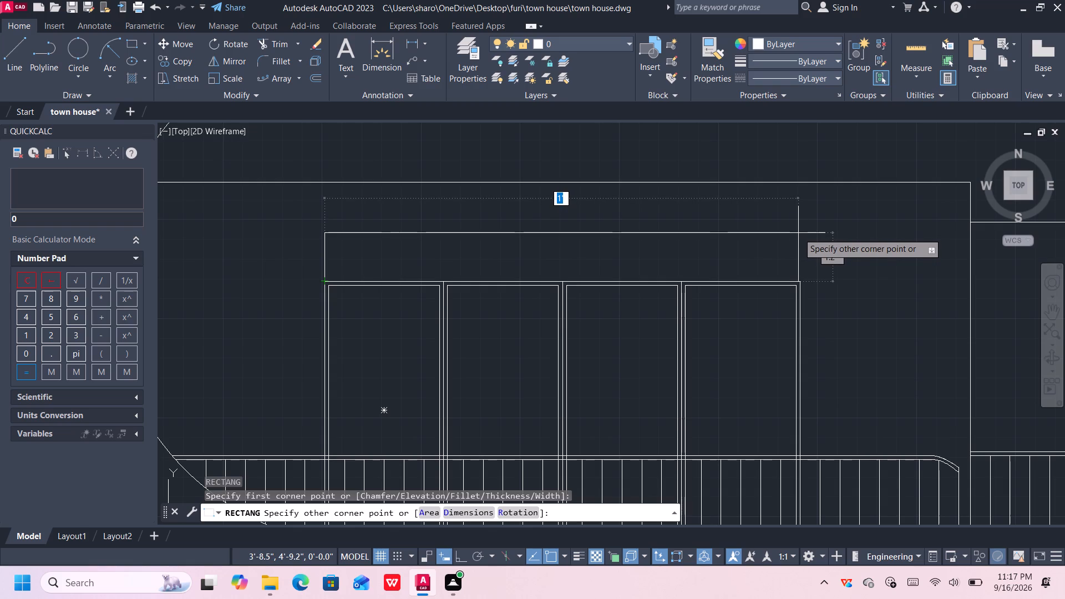
{"action": "key", "text": "1"}
{"action": "key", "text": "apostrophe"}
{"action": "key", "text": "Tab"}
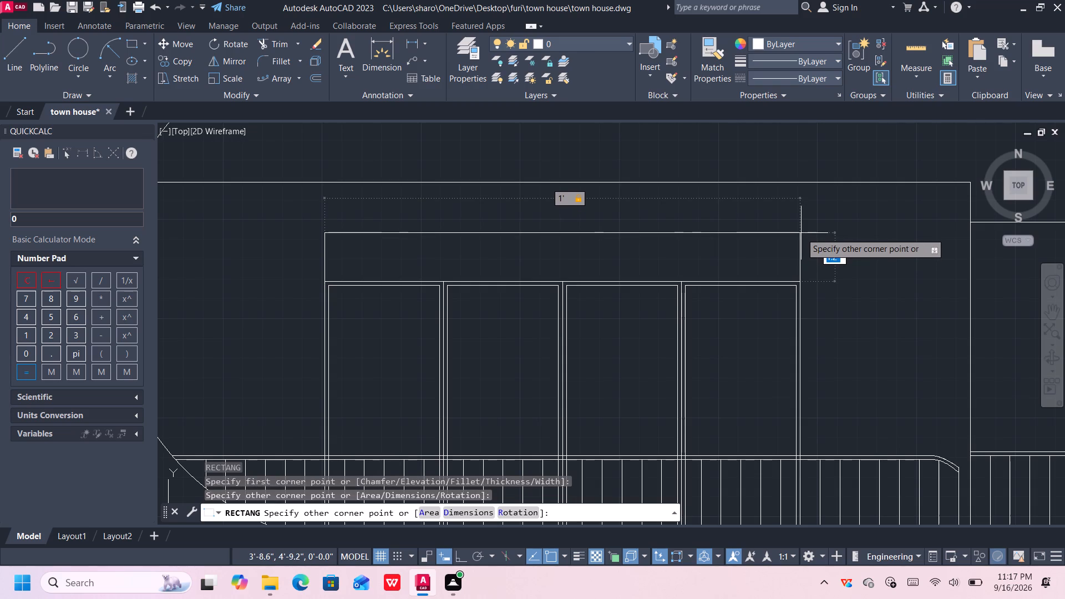
{"action": "key", "text": "1"}
{"action": "key", "text": "period"}
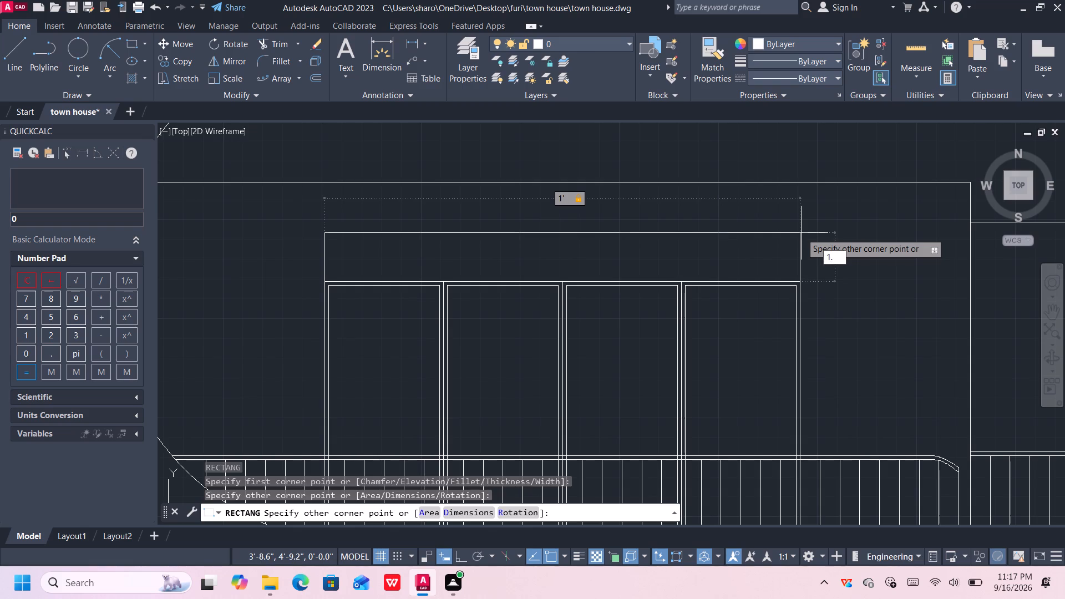
{"action": "key", "text": "2"}
{"action": "key", "text": "shift+quotedbl"}
{"action": "key", "text": "Return"}
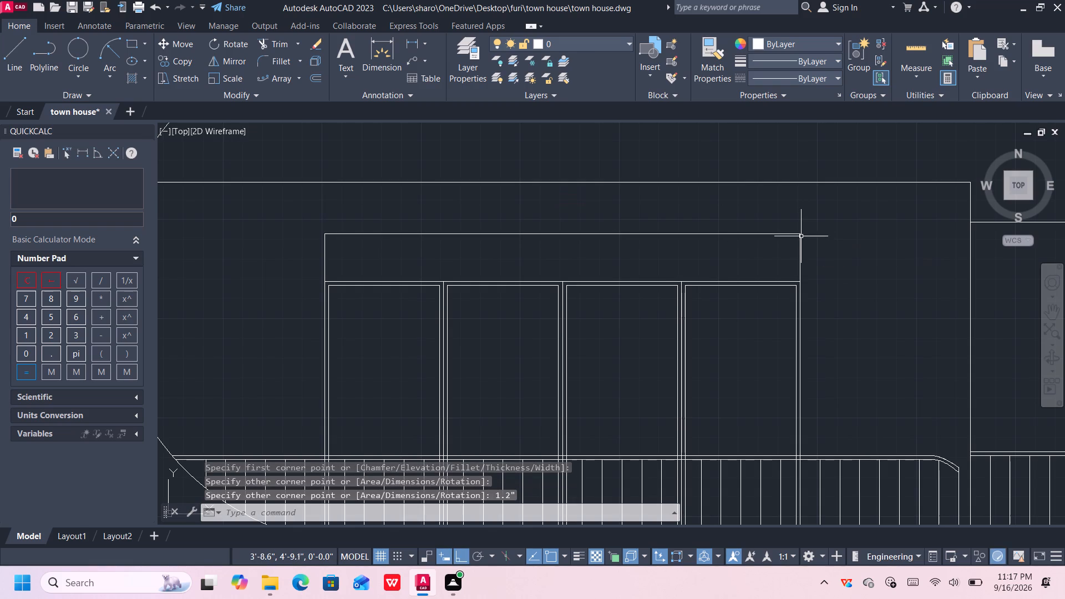
Offset the 1' by 1.2" horizontal rectangle 0.1" inward to form its frame.
{"action": "left_click", "coordinate": [430, 233]}
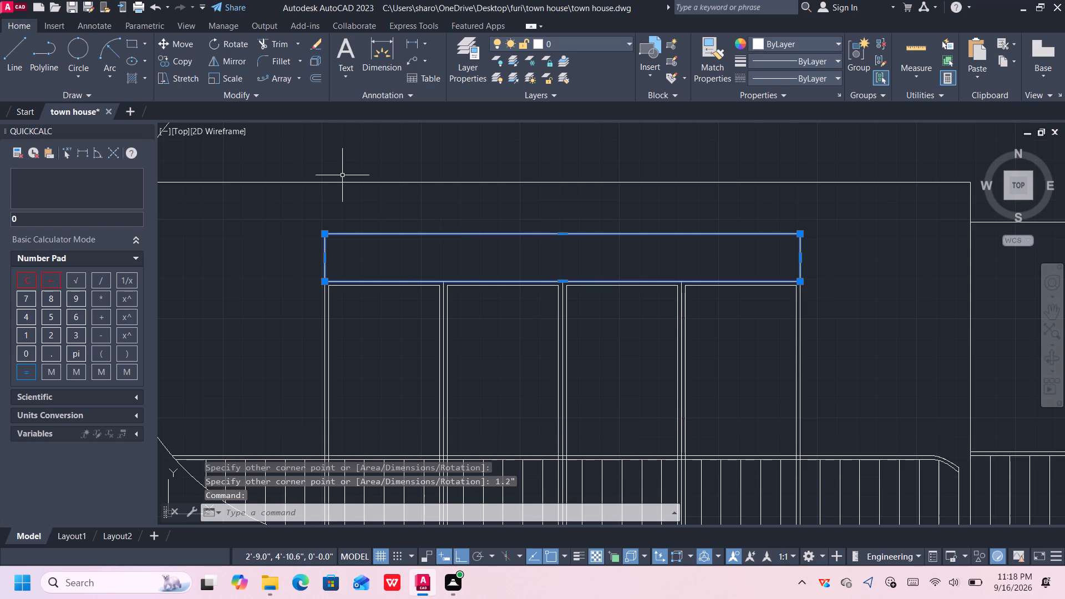
{"action": "key", "text": "o"}
{"action": "key", "text": "Return"}
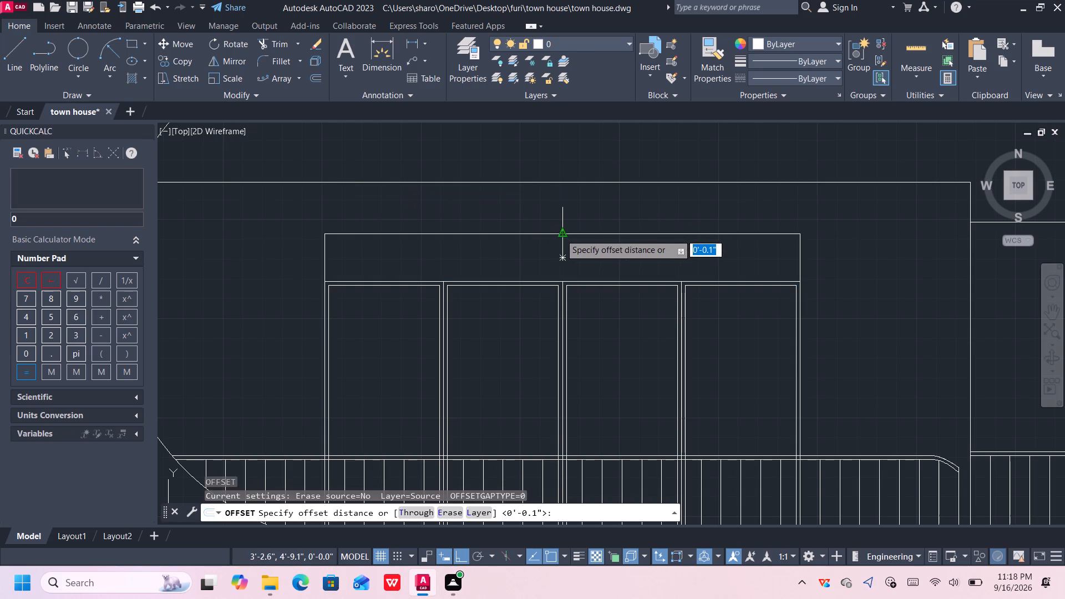
{"action": "left_click", "coordinate": [560, 234]}
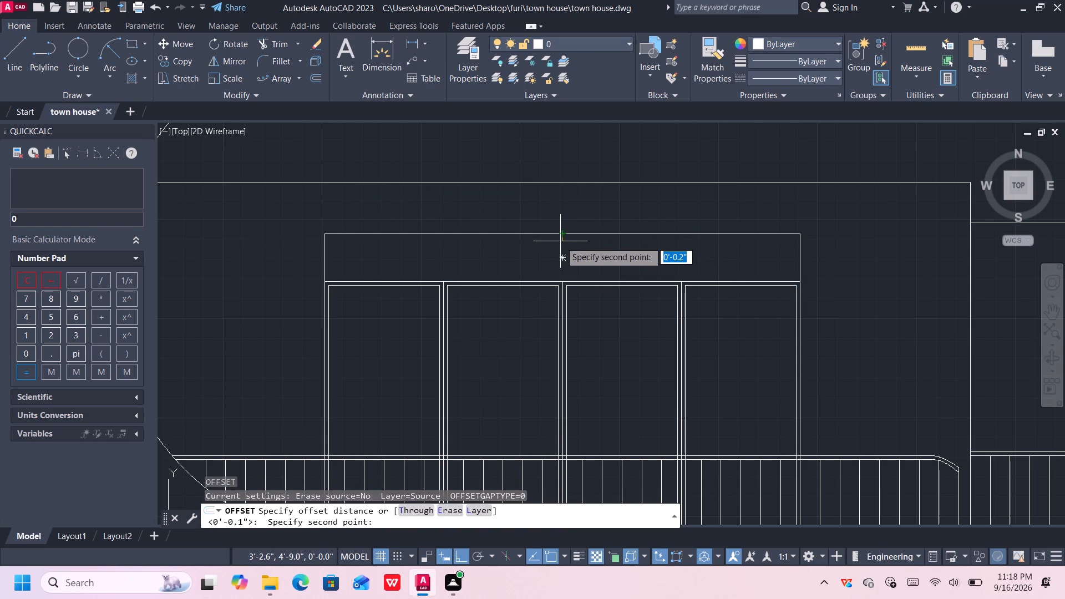
{"action": "type", "text": "0.1\""}
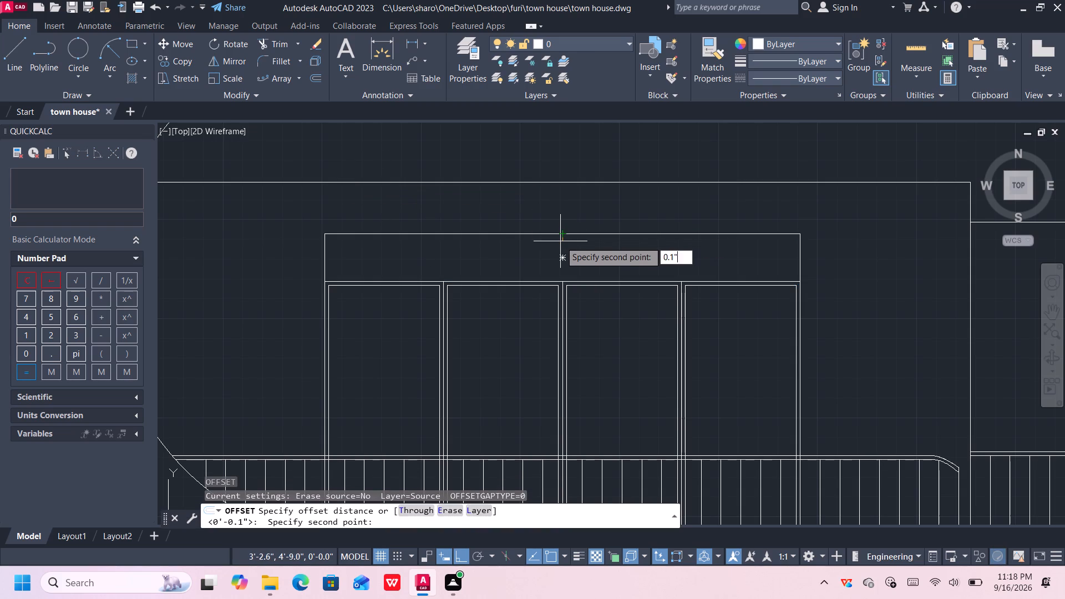
{"action": "key", "text": "Return"}
{"action": "left_click", "coordinate": [560, 241]}
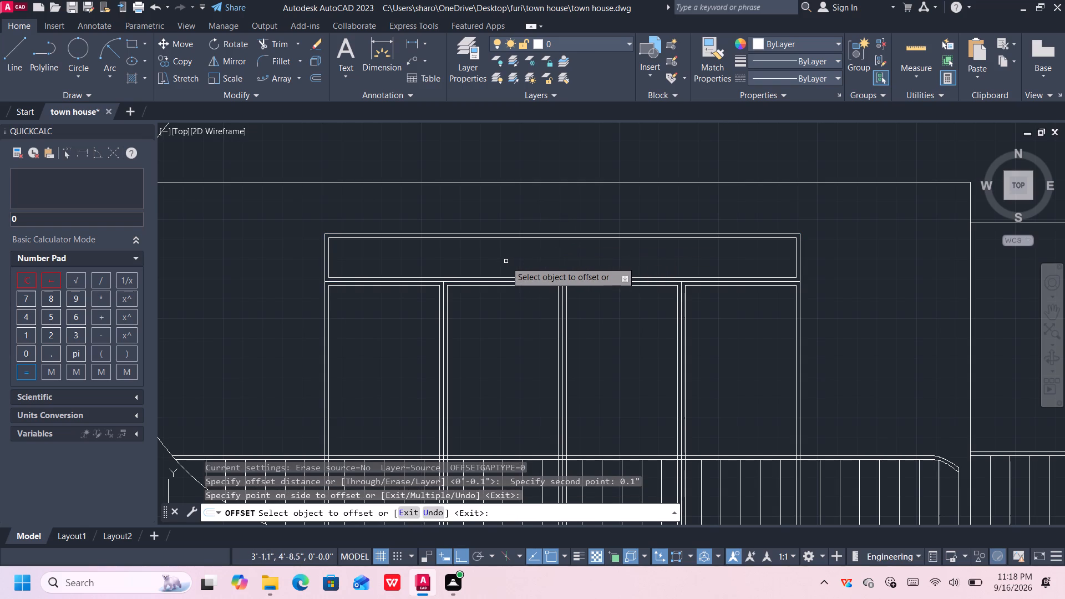
{"action": "key", "text": "Escape"}
In the lower curved compartment, stretch the top edges of the two outer upright rectangles nearest the curved side up by 1".
{"action": "scroll", "coordinate": [496, 325], "scroll_direction": "down", "scroll_amount": 2}
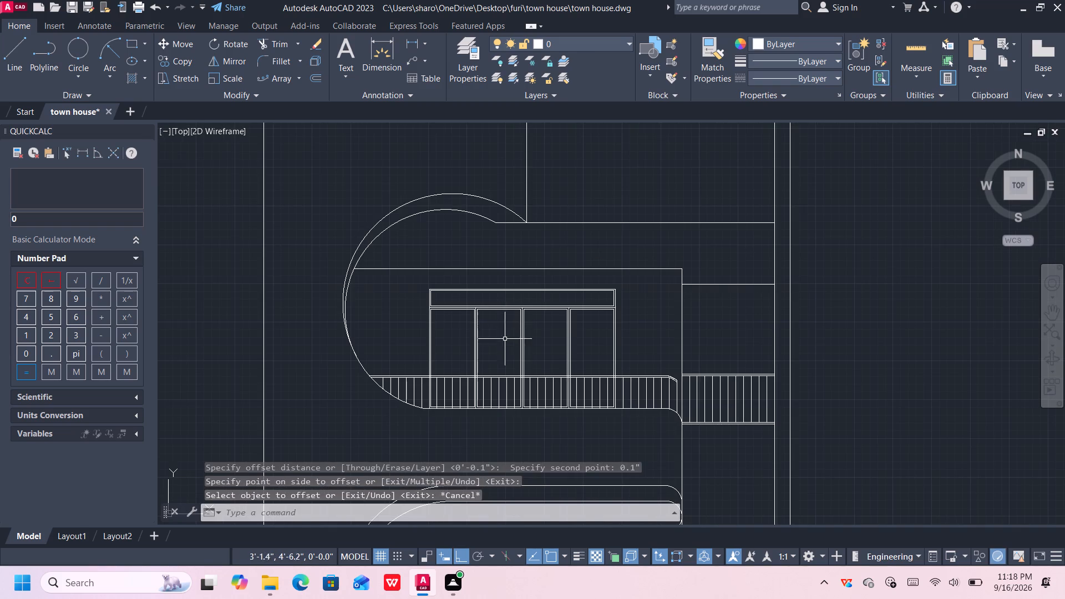
{"action": "middle_click_drag", "start_coordinate": [504, 339], "coordinate": [506, 272]}
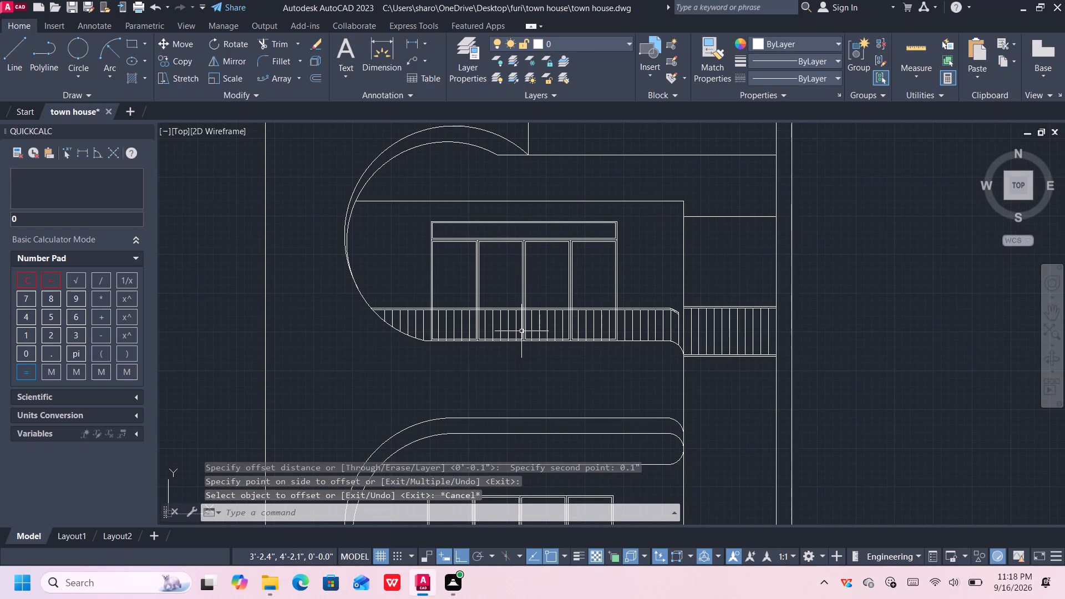
{"action": "middle_click_drag", "start_coordinate": [560, 370], "coordinate": [547, 292]}
{"action": "scroll", "coordinate": [563, 351], "scroll_direction": "down", "scroll_amount": 2}
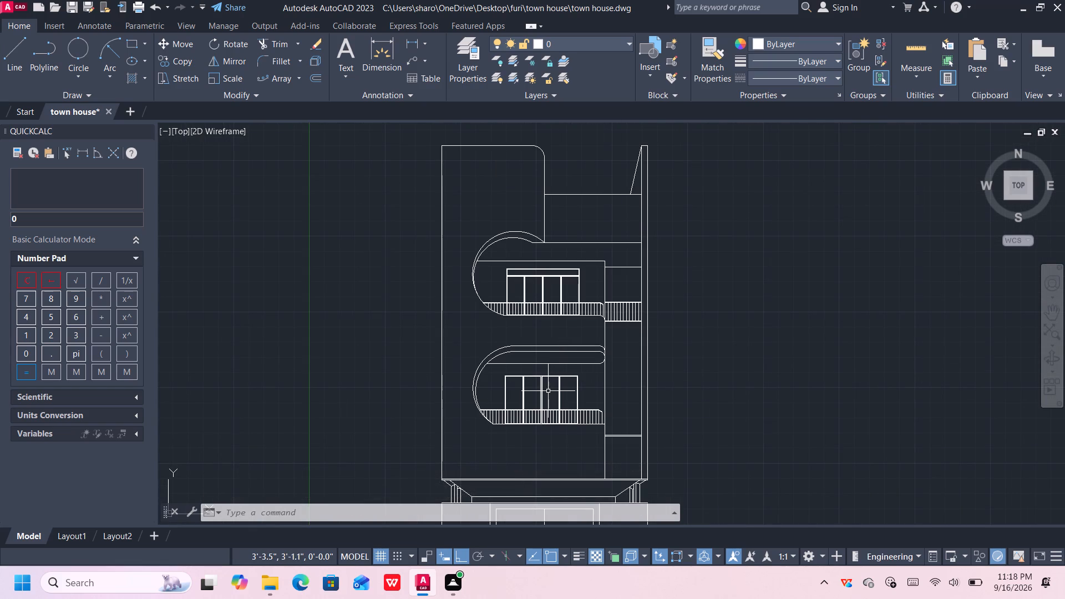
{"action": "scroll", "coordinate": [500, 394], "scroll_direction": "up", "scroll_amount": 2}
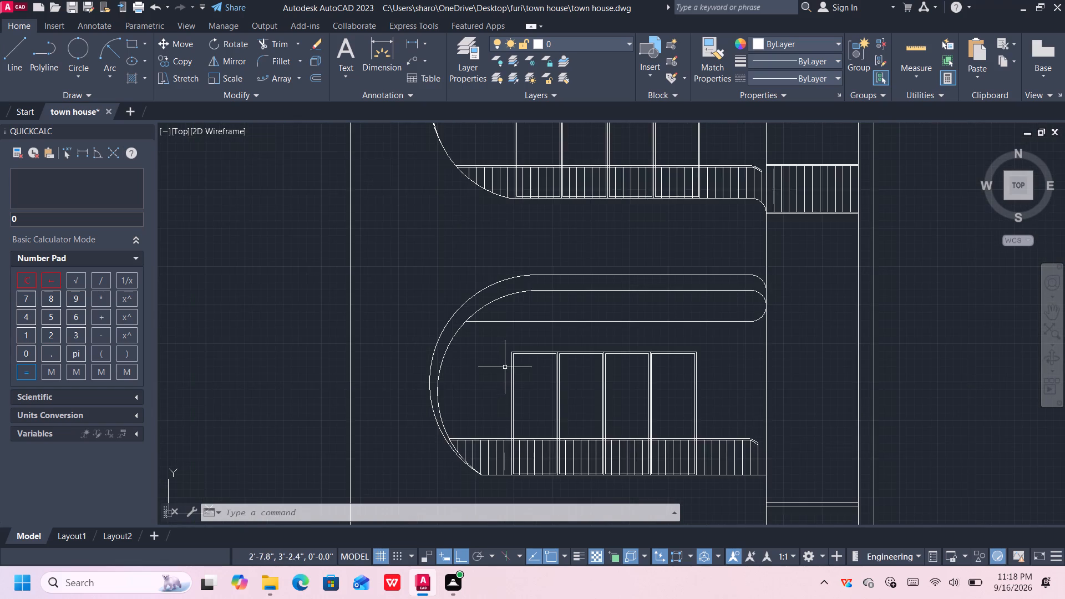
{"action": "scroll", "coordinate": [505, 367], "scroll_direction": "up", "scroll_amount": 2}
{"action": "middle_click_drag", "start_coordinate": [563, 346], "coordinate": [545, 318]}
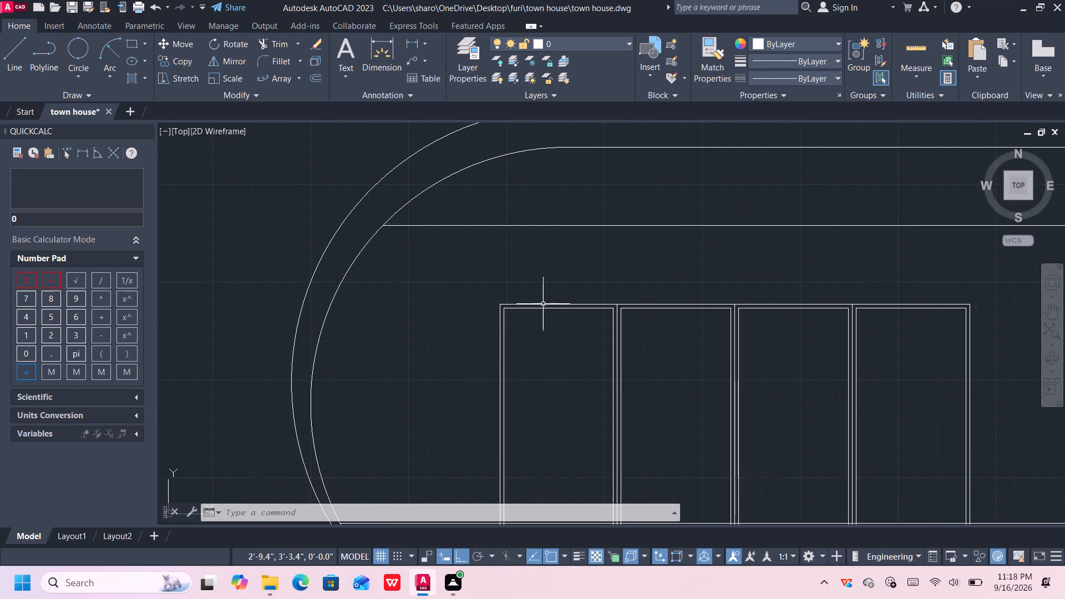
{"action": "left_click", "coordinate": [543, 304]}
{"action": "left_click", "coordinate": [557, 306]}
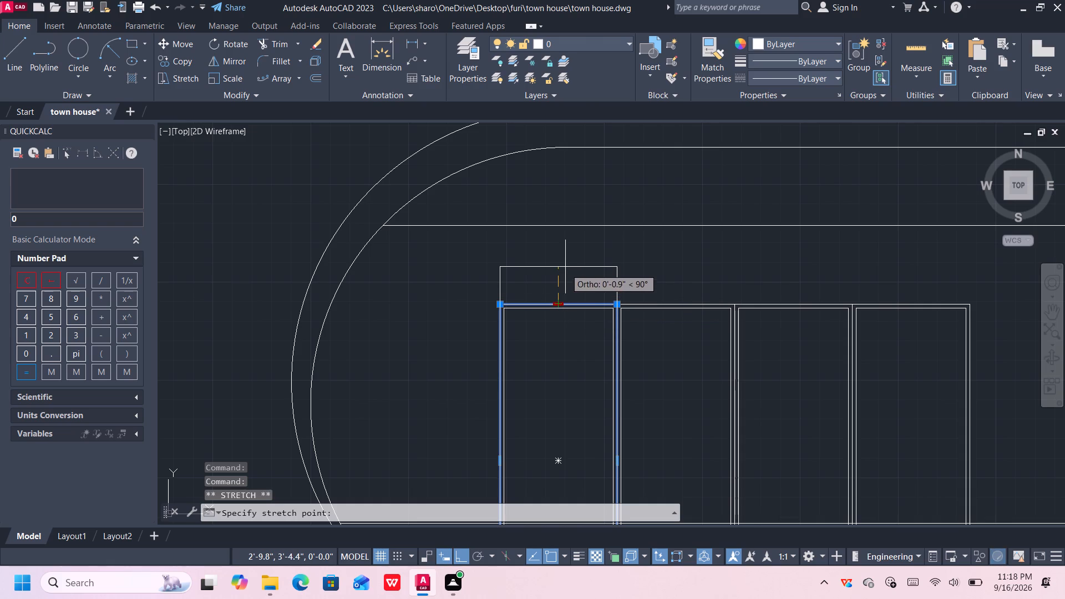
{"action": "key", "text": "1"}
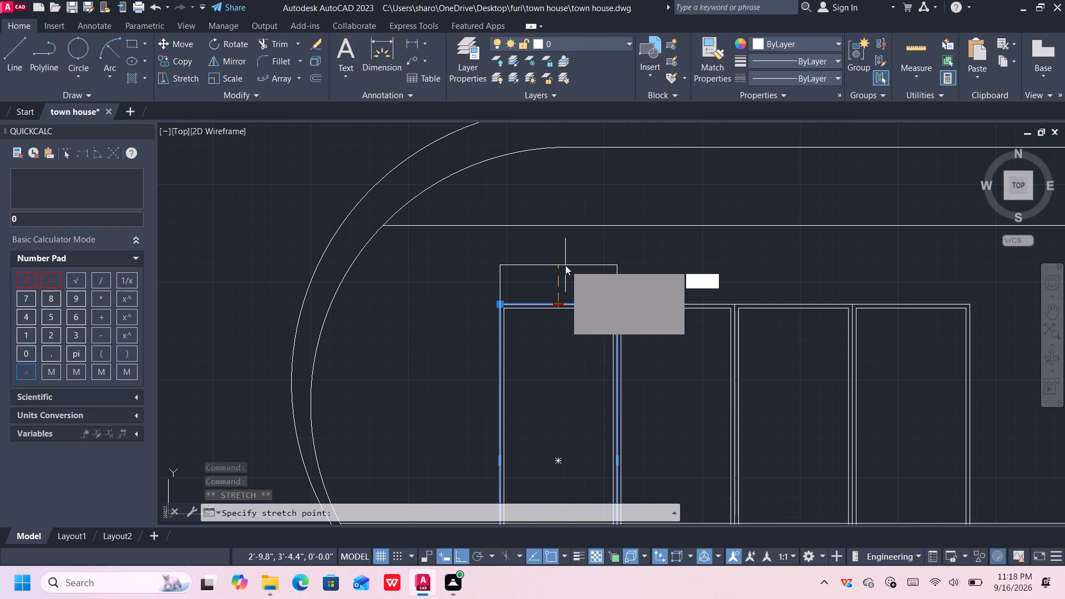
{"action": "key", "text": "shift+quotedbl"}
{"action": "key", "text": "Return"}
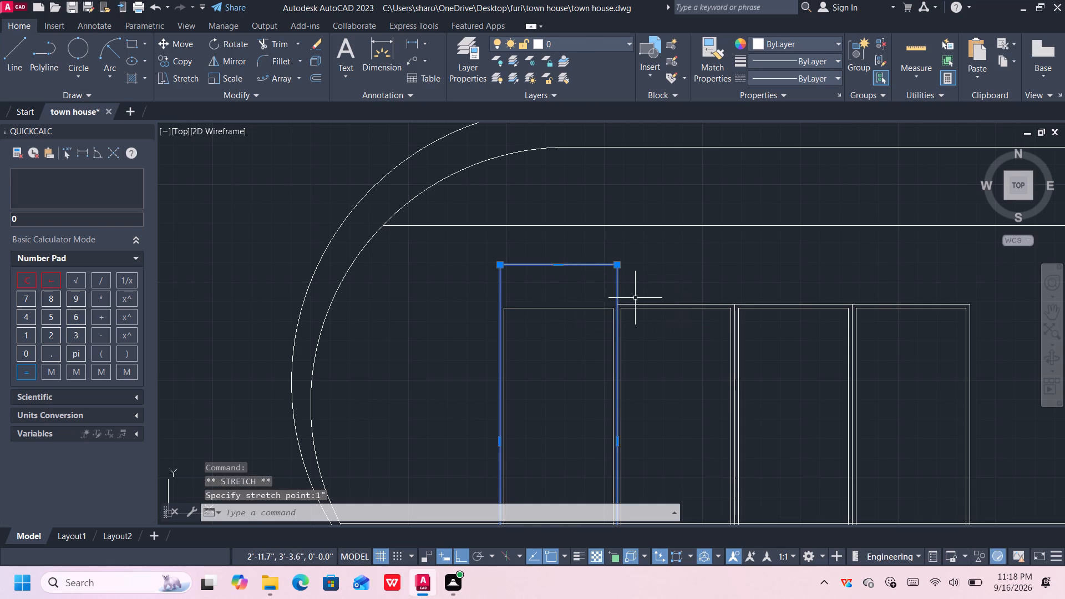
{"action": "left_click", "coordinate": [638, 305]}
{"action": "left_click", "coordinate": [674, 304]}
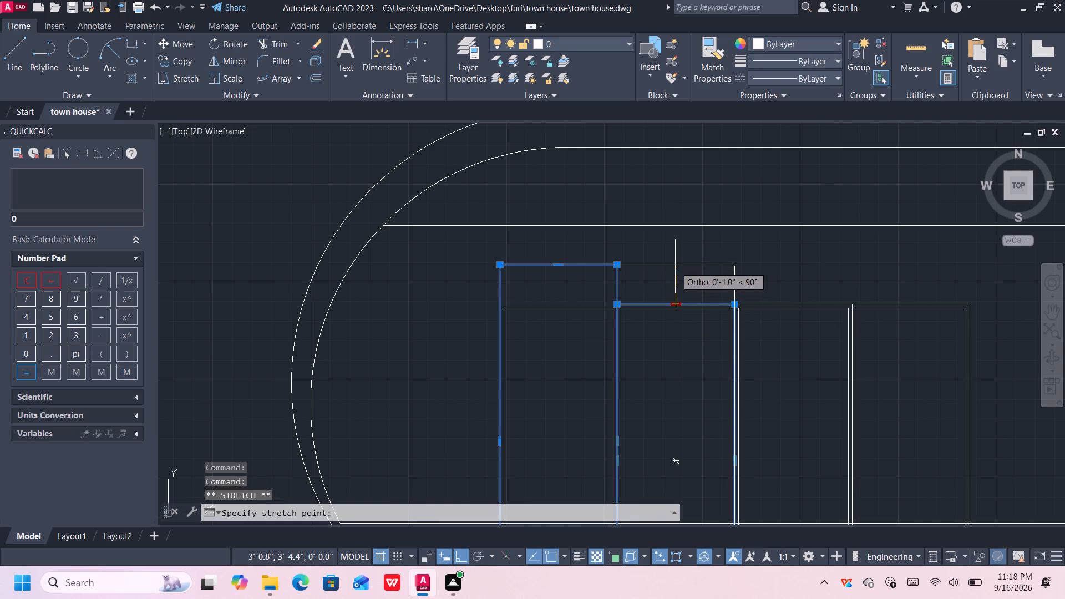
{"action": "key", "text": "1"}
{"action": "key", "text": "shift+quotedbl"}
{"action": "key", "text": "Return"}
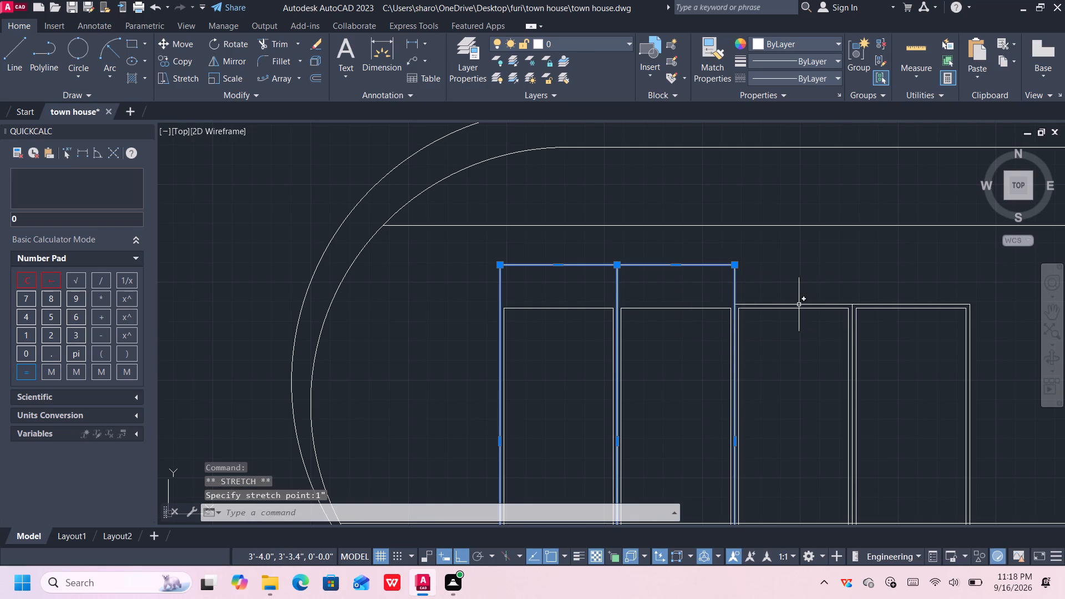
Stretch the top edges of the remaining two outer upright rectangles in the lower compartment up by 1".
{"action": "left_click", "coordinate": [797, 305]}
{"action": "left_click", "coordinate": [792, 304]}
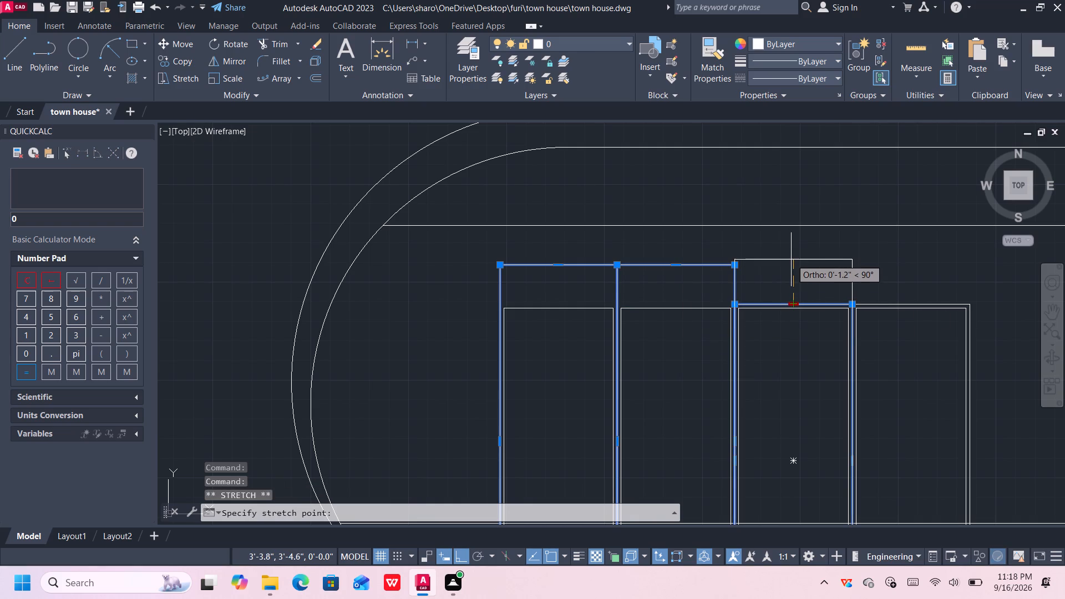
{"action": "key", "text": "1"}
{"action": "key", "text": "shift+quotedbl"}
{"action": "key", "text": "Return"}
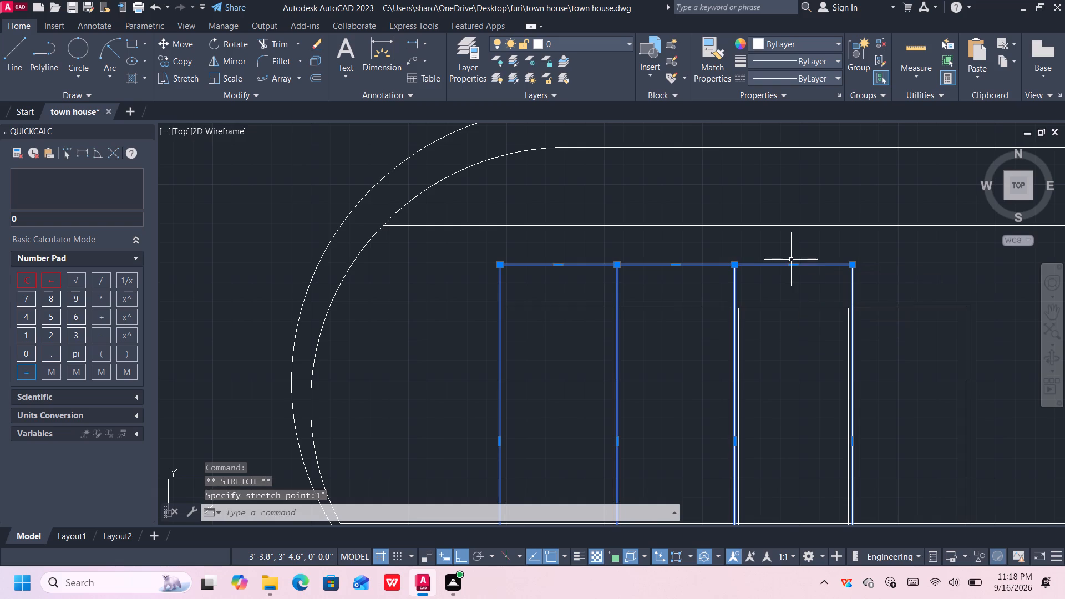
{"action": "left_click", "coordinate": [891, 304]}
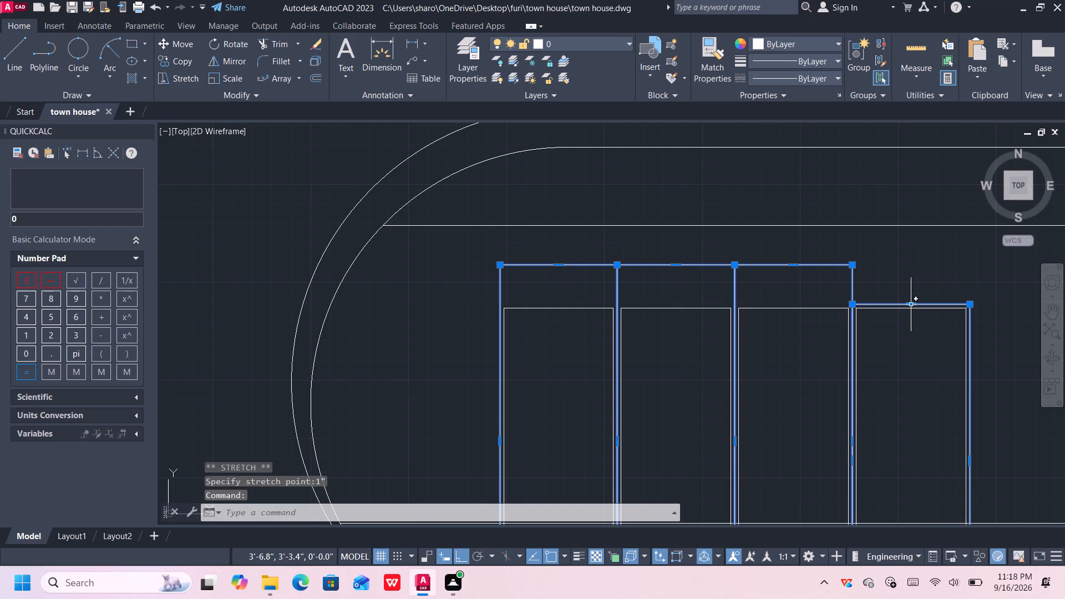
{"action": "left_click", "coordinate": [909, 307]}
{"action": "key", "text": "1"}
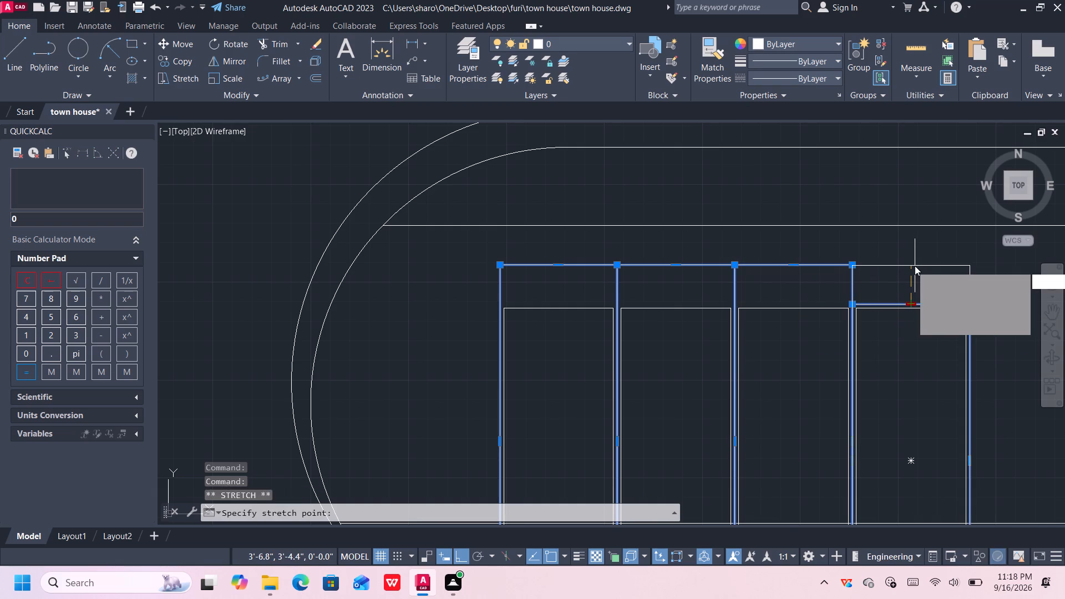
{"action": "key", "text": "shift+quotedbl"}
{"action": "key", "text": "Return"}
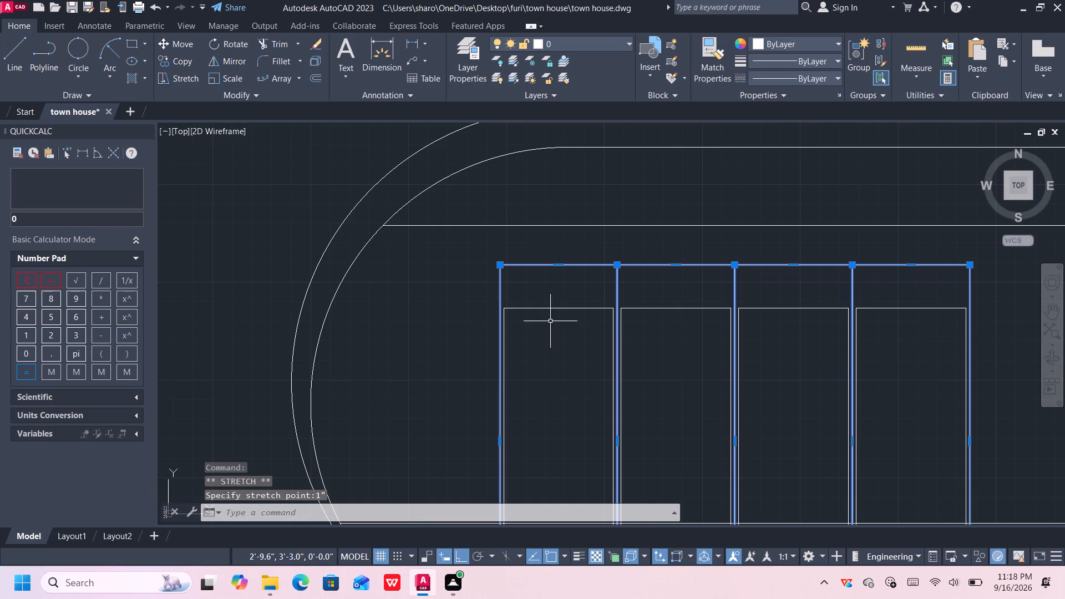
Stretch the top edges of the two inner frame rectangles nearest the lower compartment's curved side up by 1".
{"action": "left_click", "coordinate": [551, 308]}
{"action": "left_click", "coordinate": [560, 307]}
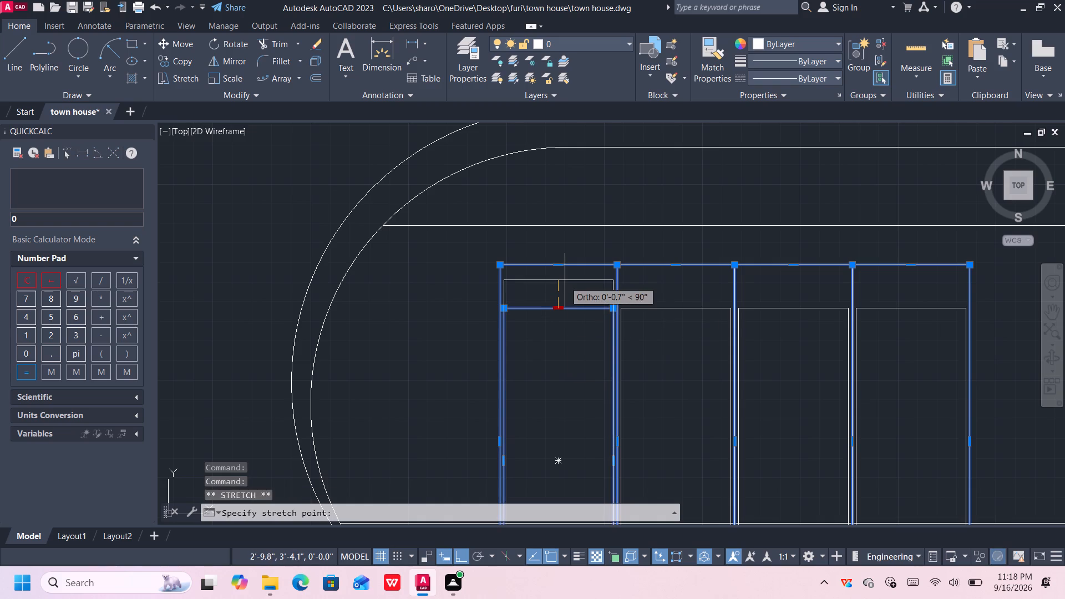
{"action": "key", "text": "1"}
{"action": "key", "text": "shift+quotedbl"}
{"action": "key", "text": "Return"}
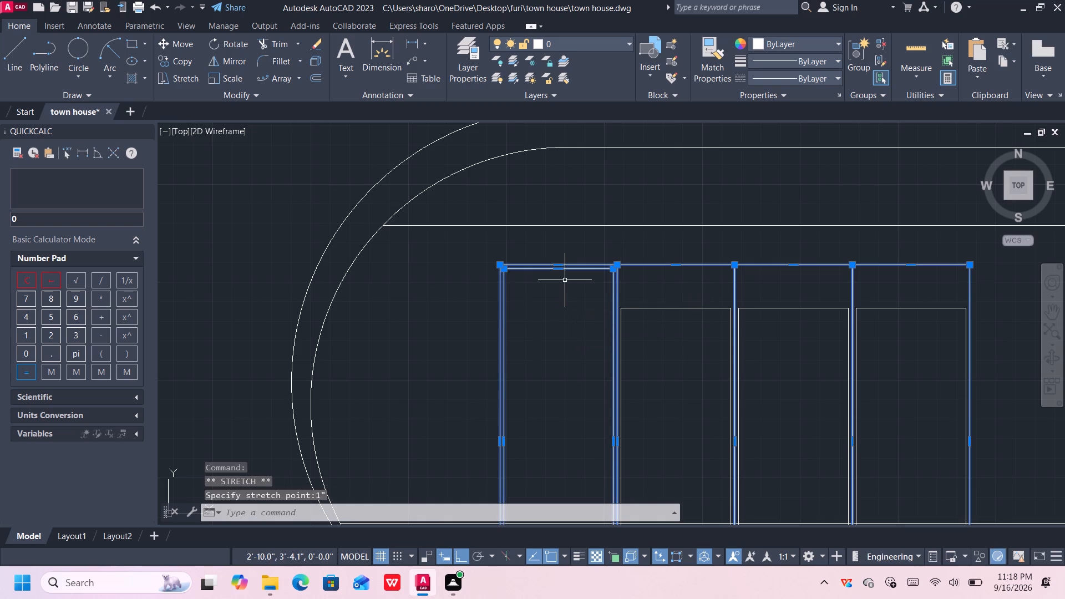
{"action": "left_click", "coordinate": [690, 308]}
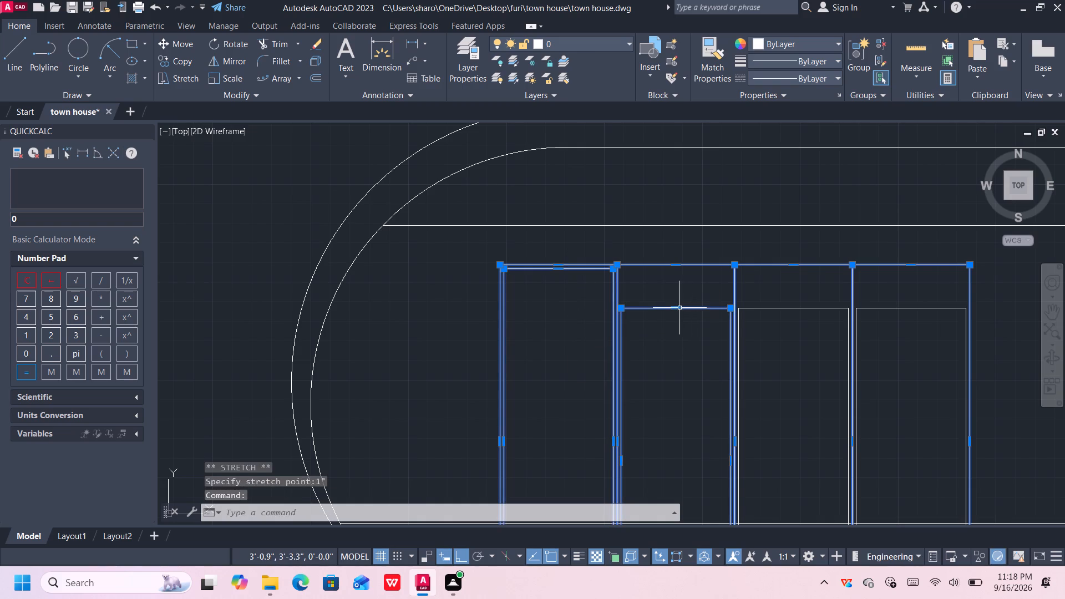
{"action": "left_click", "coordinate": [679, 308]}
{"action": "left_click", "coordinate": [674, 308]}
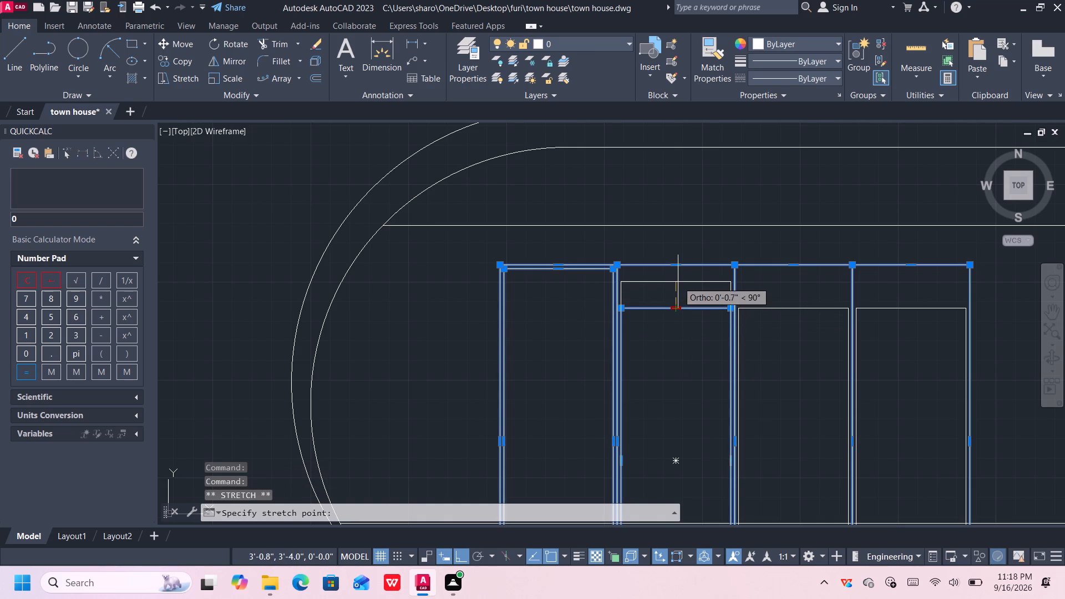
{"action": "key", "text": "1"}
{"action": "key", "text": "shift+quotedbl"}
{"action": "key", "text": "Return"}
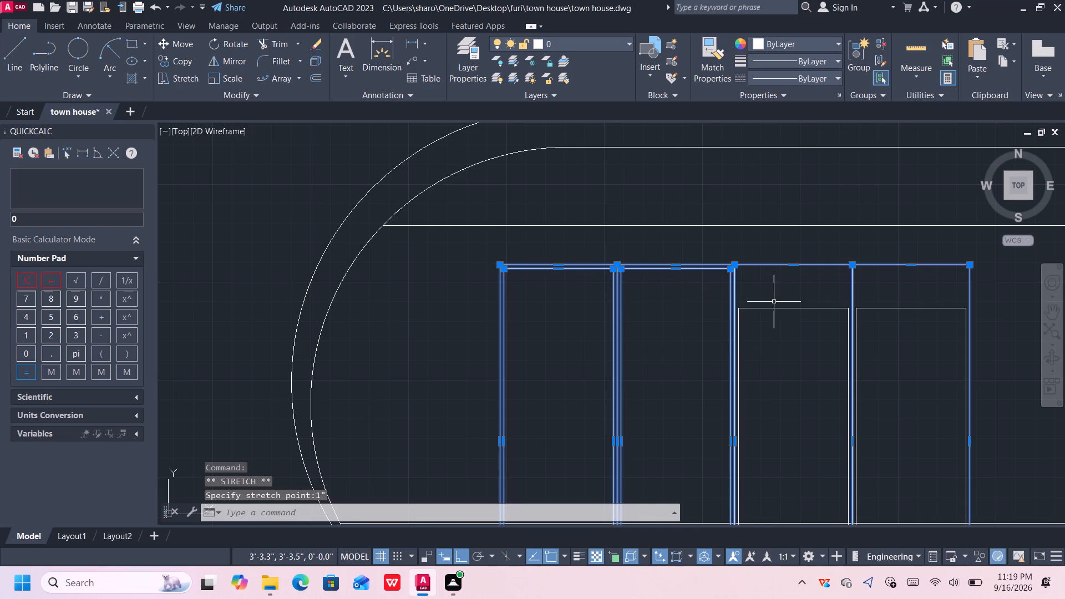
Stretch the top edges of the remaining two inner frame rectangles in the lower curved compartment up by 1".
{"action": "left_click", "coordinate": [774, 308]}
{"action": "left_click", "coordinate": [792, 308]}
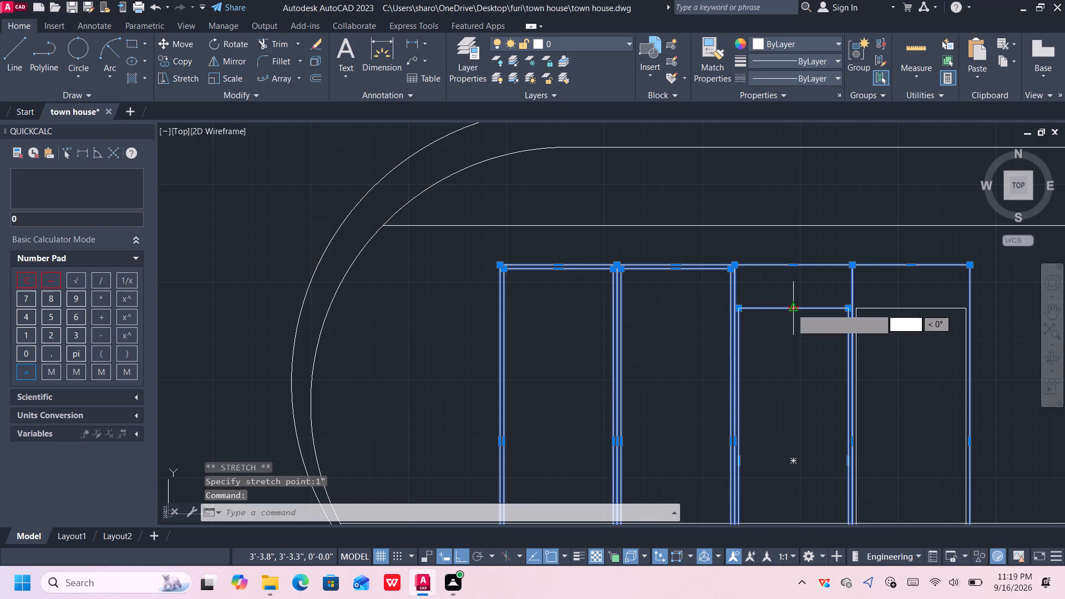
{"action": "key", "text": "1"}
{"action": "key", "text": "shift+quotedbl"}
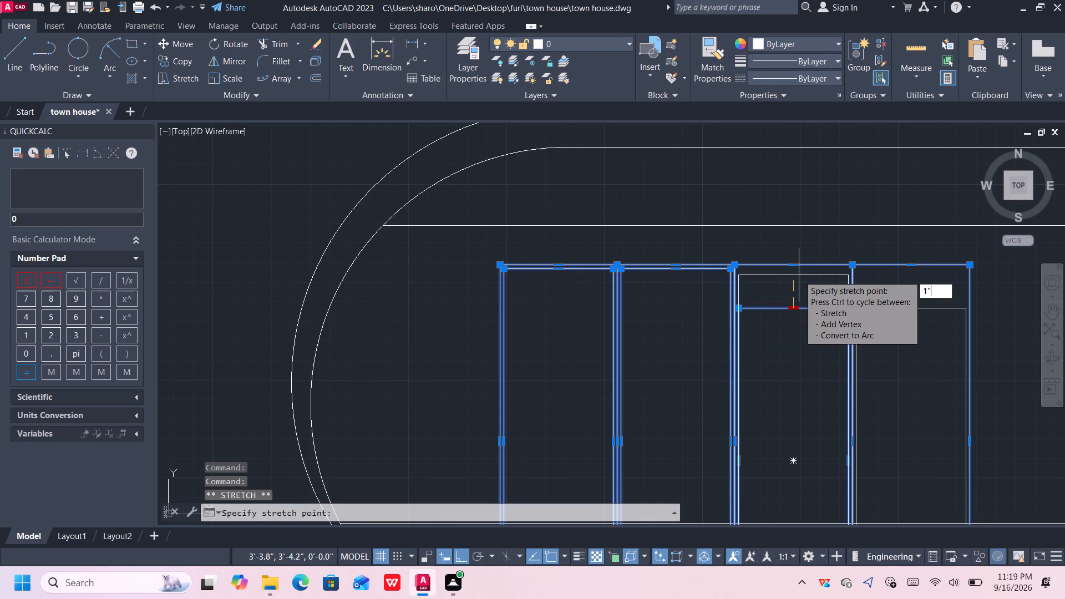
{"action": "key", "text": "Return"}
{"action": "left_click", "coordinate": [899, 307]}
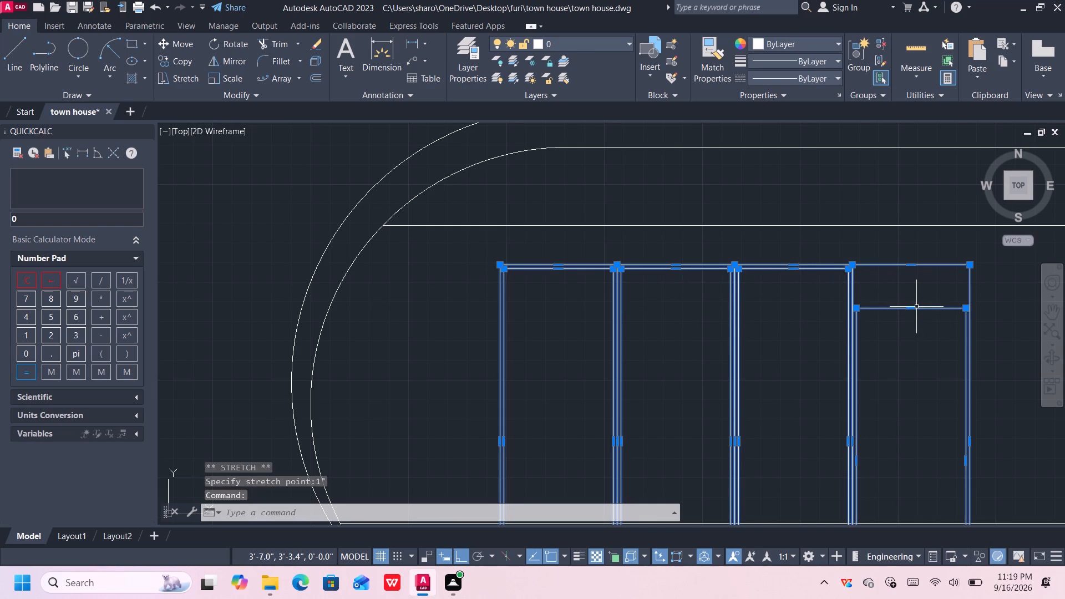
{"action": "left_click", "coordinate": [912, 307]}
{"action": "key", "text": "1"}
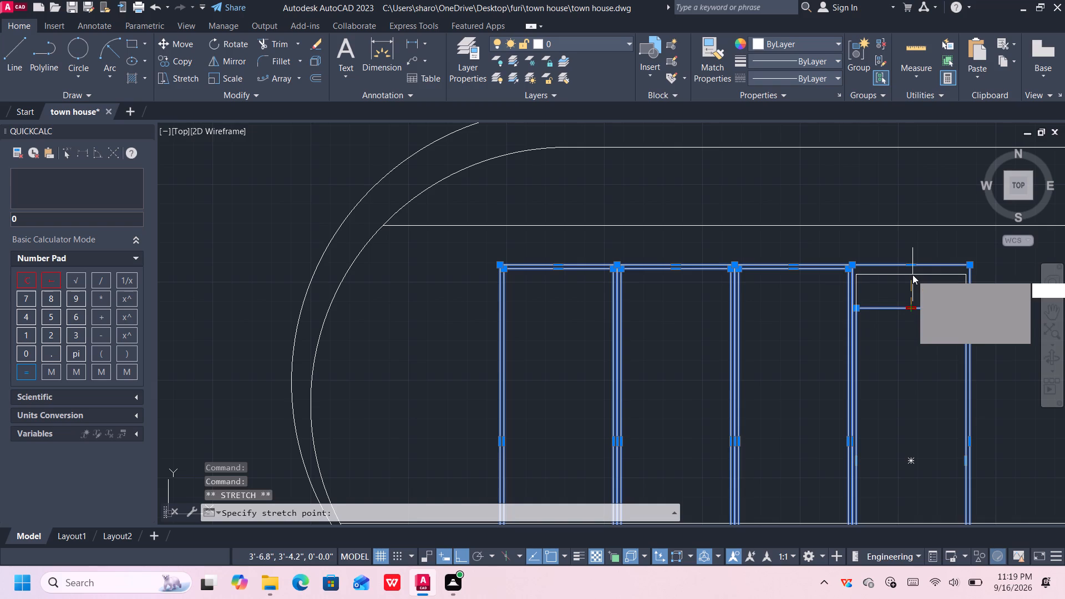
{"action": "key", "text": "shift+quotedbl"}
{"action": "key", "text": "Return"}
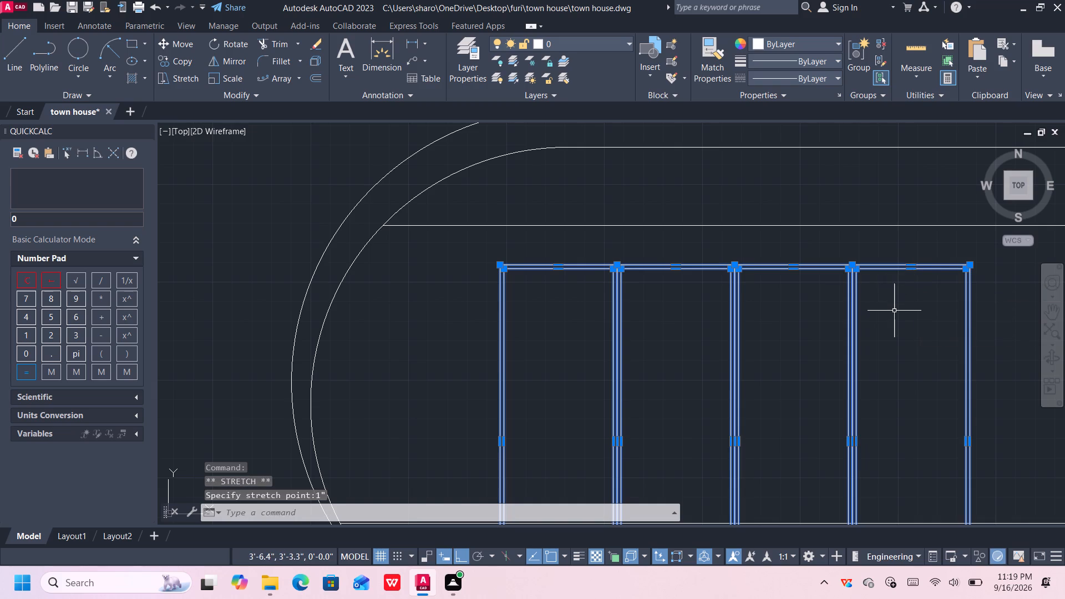
{"action": "key", "text": "Escape"}
Draw a 6" wide by 3" high rectangle on the double horizontal line in the narrow vertical bay beside the lower curved compartment.
{"action": "scroll", "coordinate": [843, 346], "scroll_direction": "down", "scroll_amount": 3}
{"action": "middle_click_drag", "start_coordinate": [835, 359], "coordinate": [835, 321]}
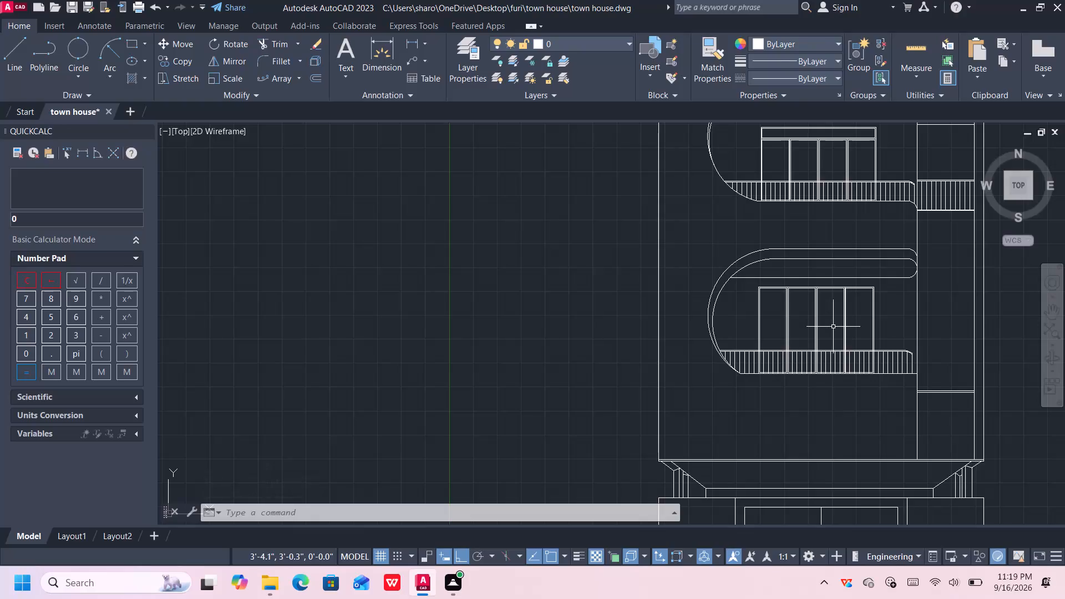
{"action": "middle_click_drag", "start_coordinate": [914, 306], "coordinate": [911, 306]}
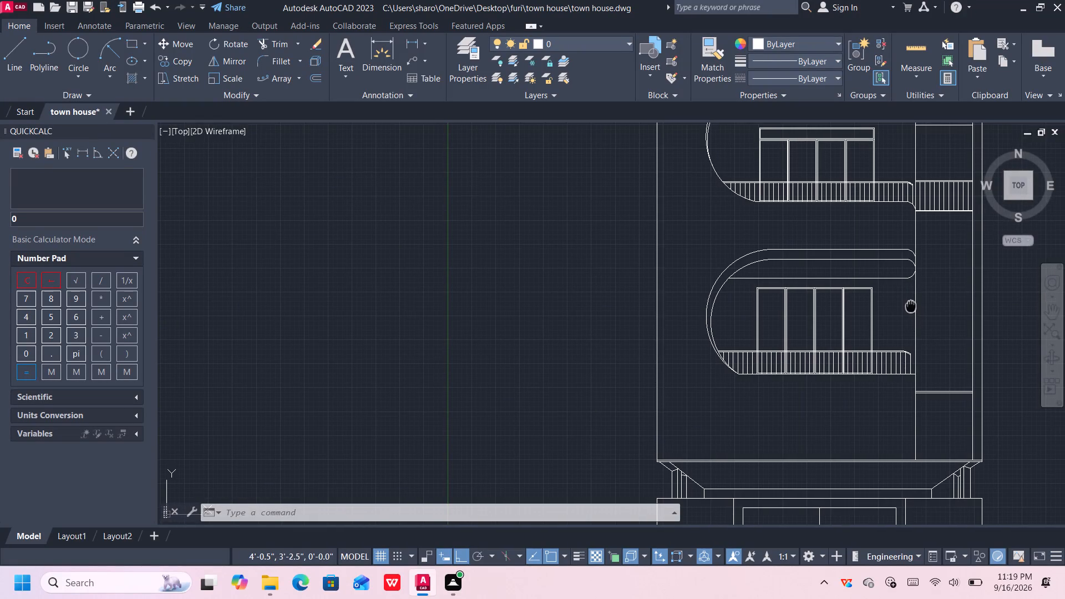
{"action": "middle_click_drag", "start_coordinate": [911, 306], "coordinate": [833, 328]}
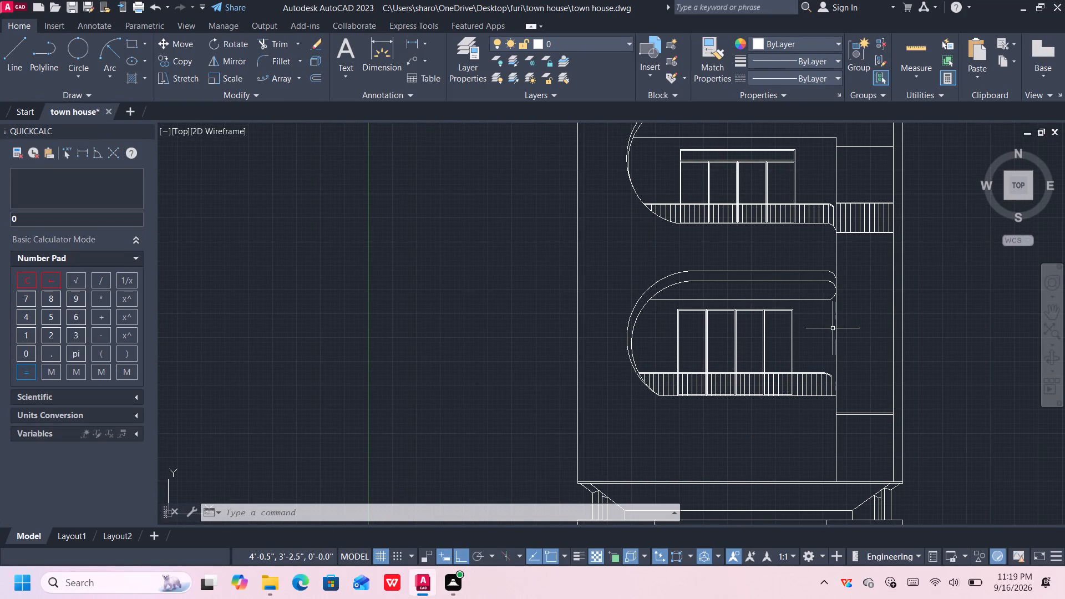
{"action": "scroll", "coordinate": [833, 328], "scroll_direction": "up", "scroll_amount": 1}
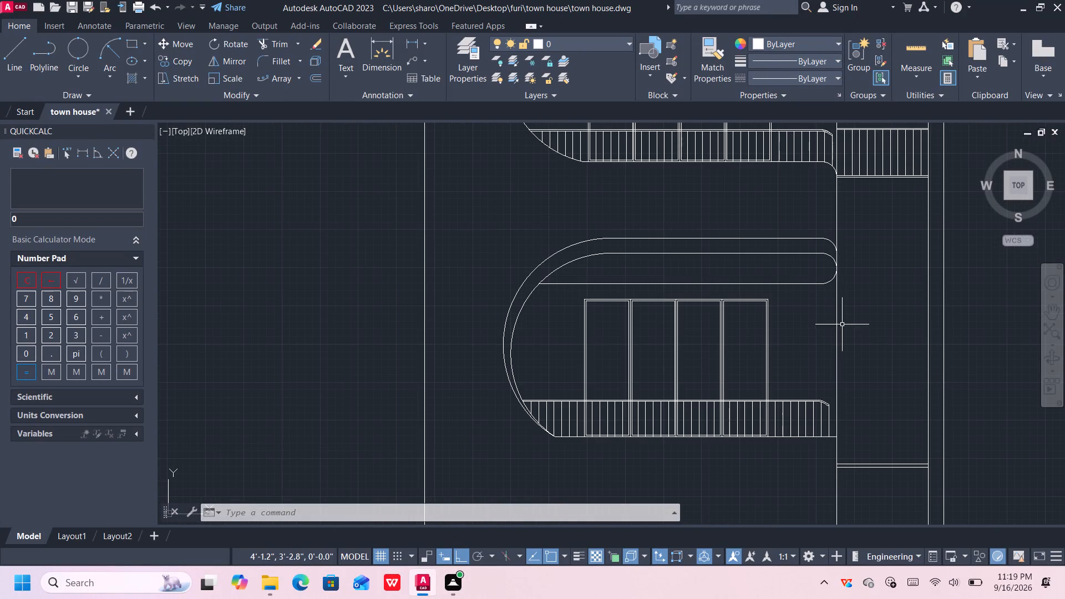
{"action": "middle_click_drag", "start_coordinate": [841, 324], "coordinate": [790, 336]}
{"action": "scroll", "coordinate": [790, 336], "scroll_direction": "up", "scroll_amount": 5}
{"action": "scroll", "coordinate": [790, 339], "scroll_direction": "down", "scroll_amount": 5}
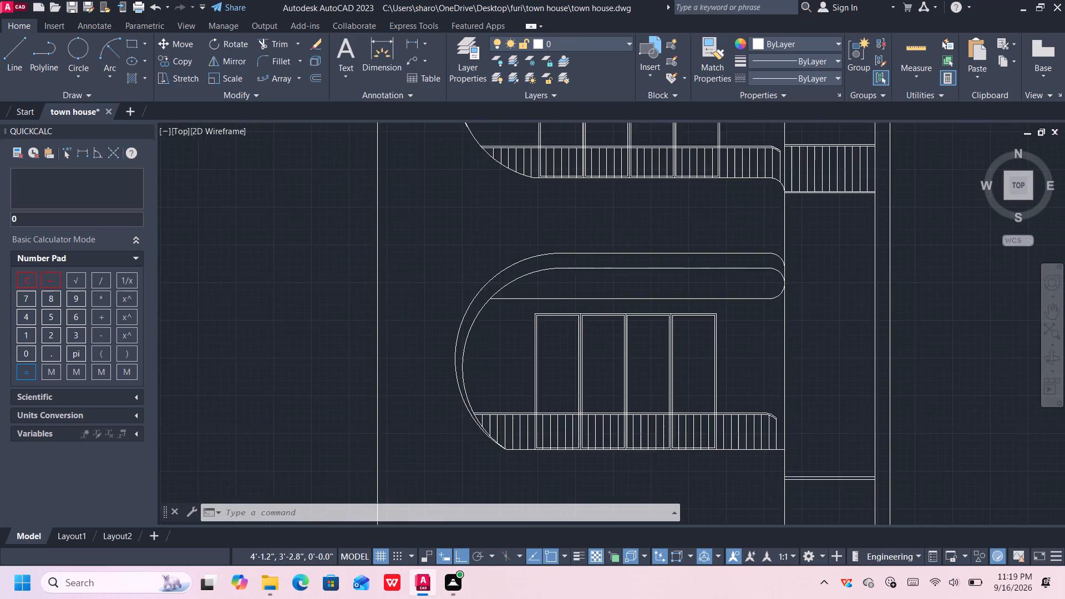
{"action": "scroll", "coordinate": [790, 357], "scroll_direction": "up", "scroll_amount": 1}
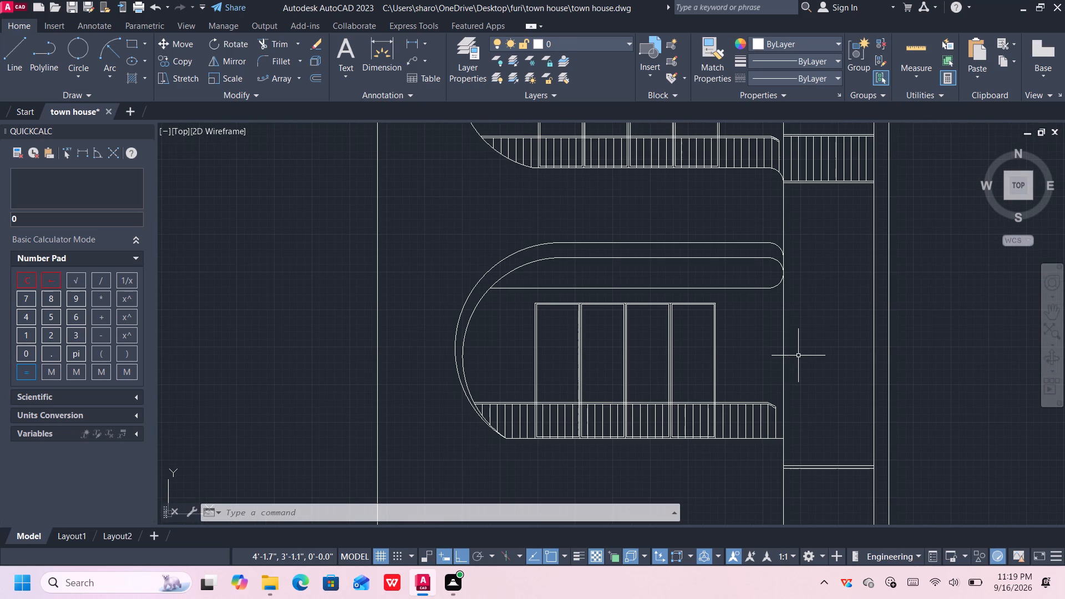
{"action": "middle_click_drag", "start_coordinate": [797, 357], "coordinate": [737, 345]}
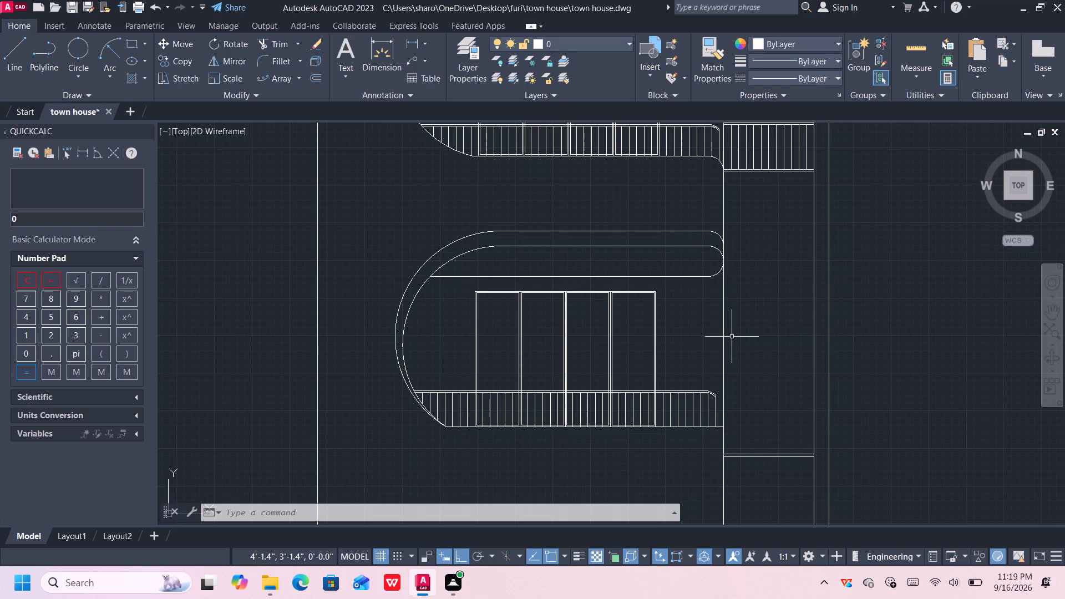
{"action": "type", "text": "rec"}
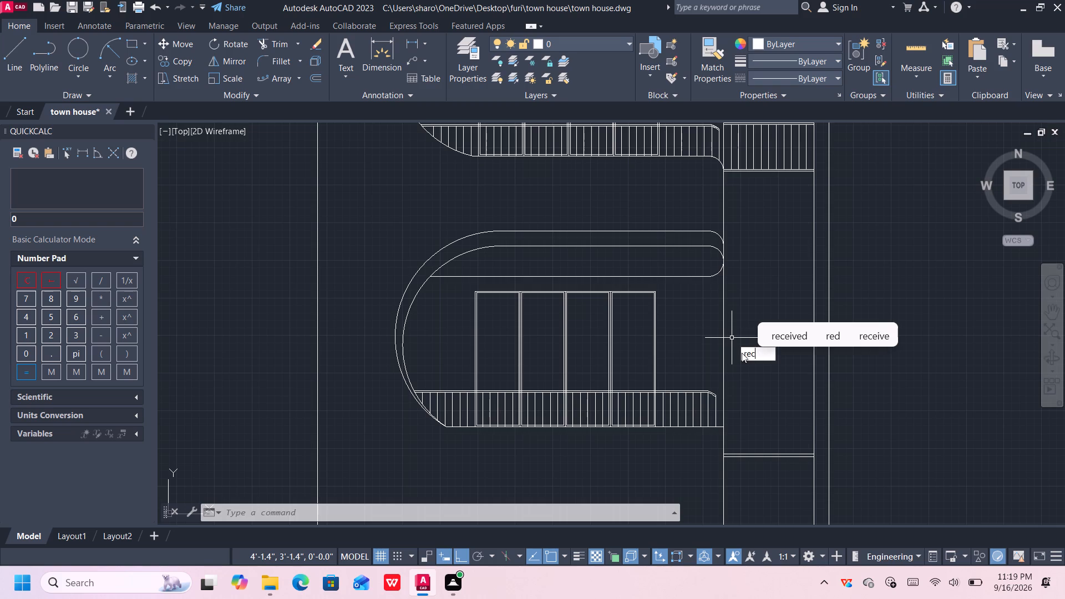
{"action": "key", "text": "Return"}
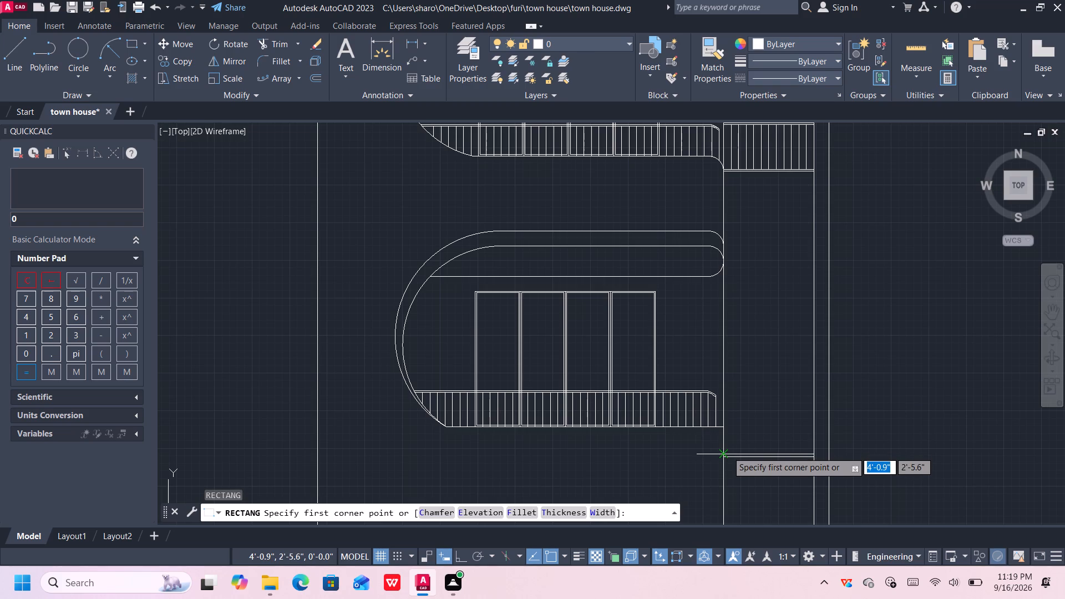
{"action": "left_click", "coordinate": [727, 451]}
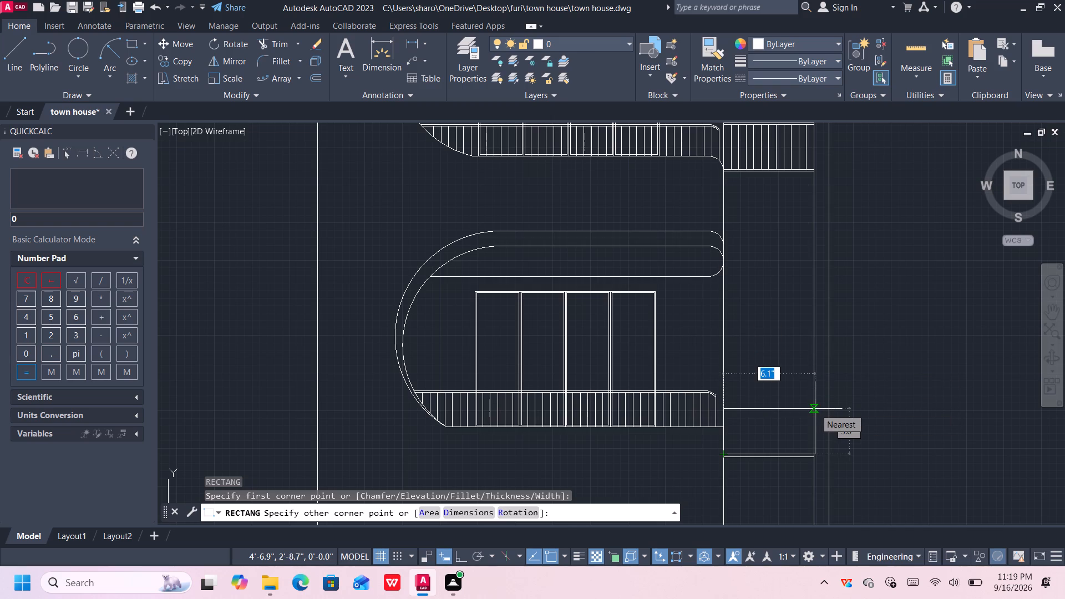
{"action": "scroll", "coordinate": [815, 409], "scroll_direction": "up", "scroll_amount": 1}
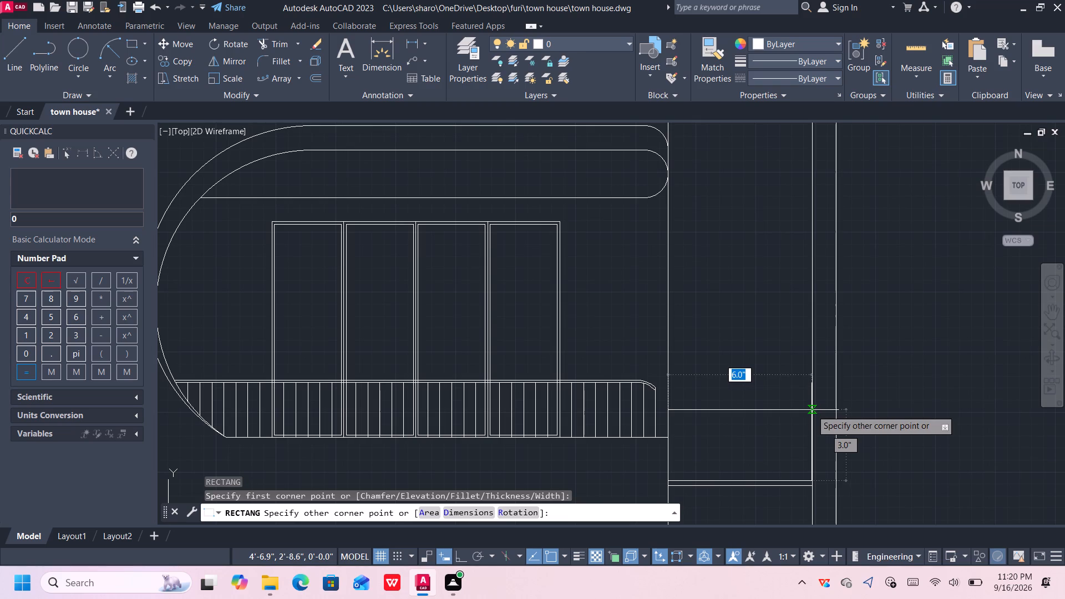
{"action": "key", "text": "6"}
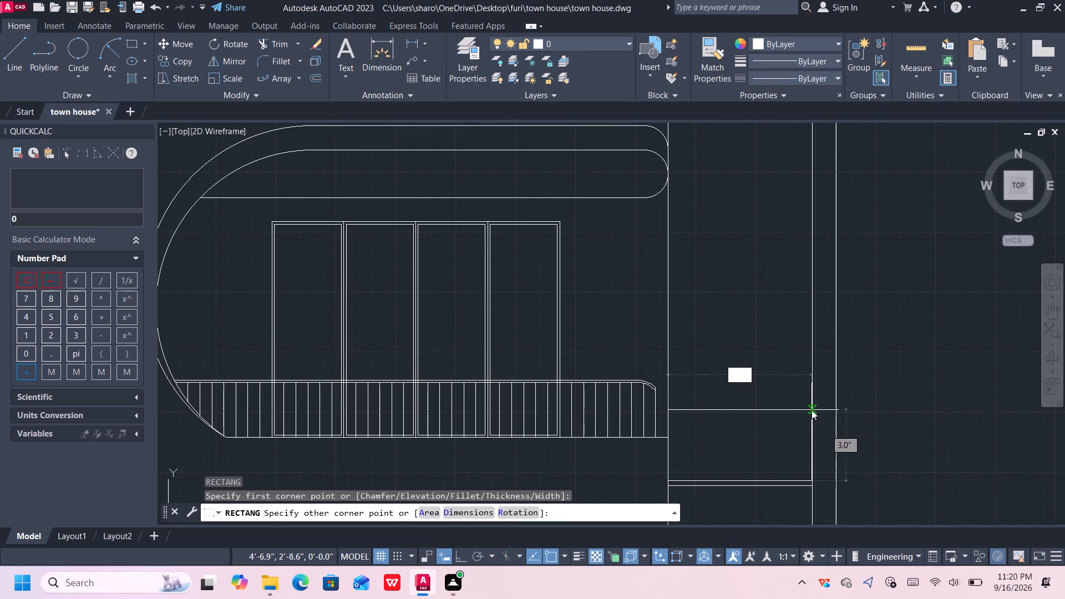
{"action": "key", "text": "shift+quotedbl"}
{"action": "key", "text": "Tab"}
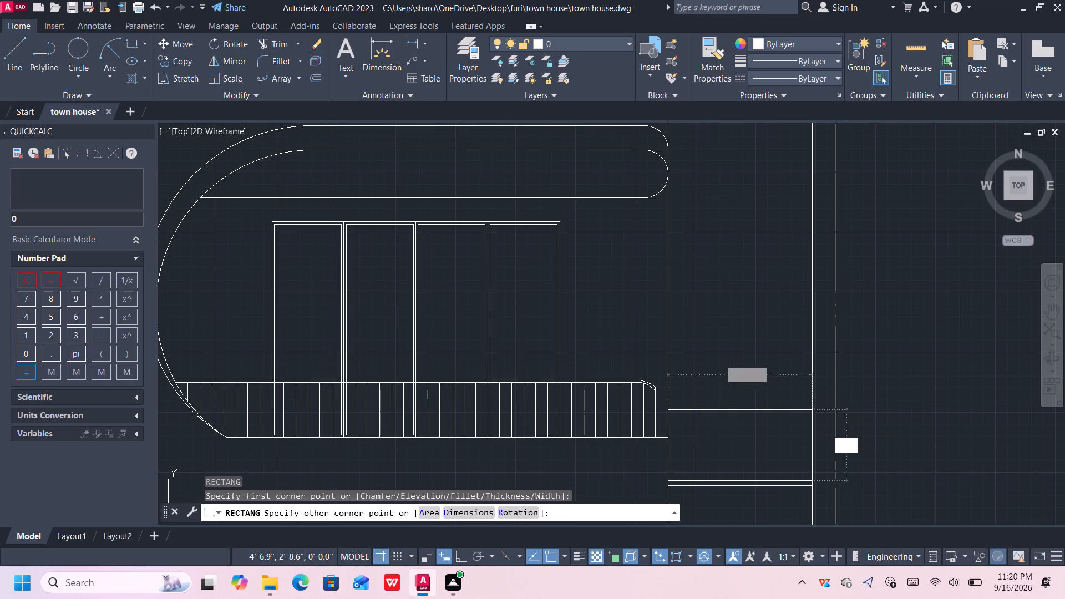
{"action": "type", "text": "3\""}
{"action": "key", "text": "Return"}
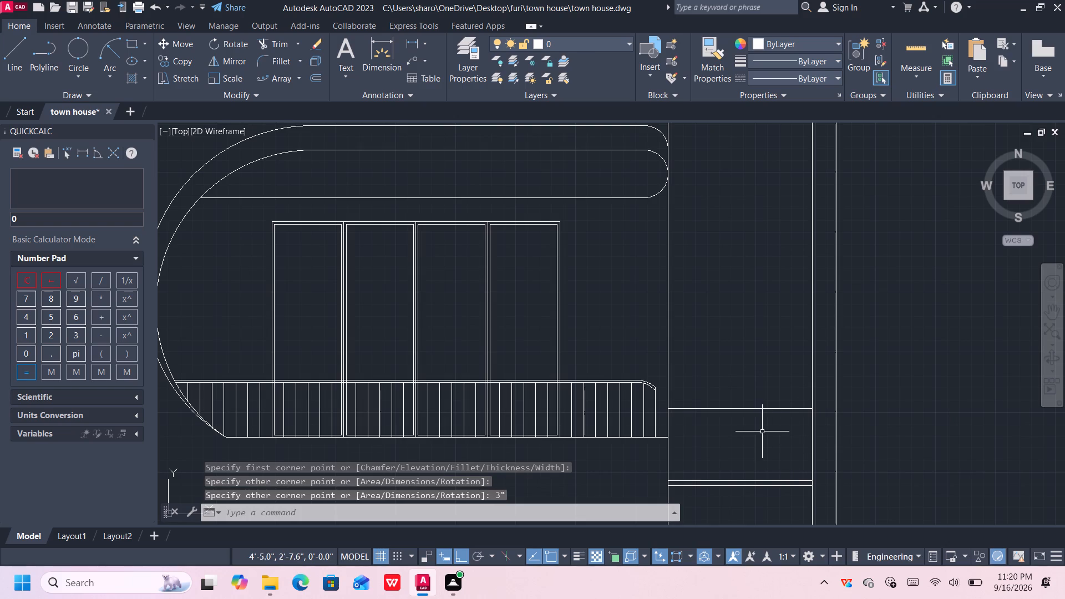
Draw a rectangle about 6" by 6" directly above the 3" high one, spanning the narrow bay's full width.
{"action": "type", "text": "rec"}
{"action": "key", "text": "Return"}
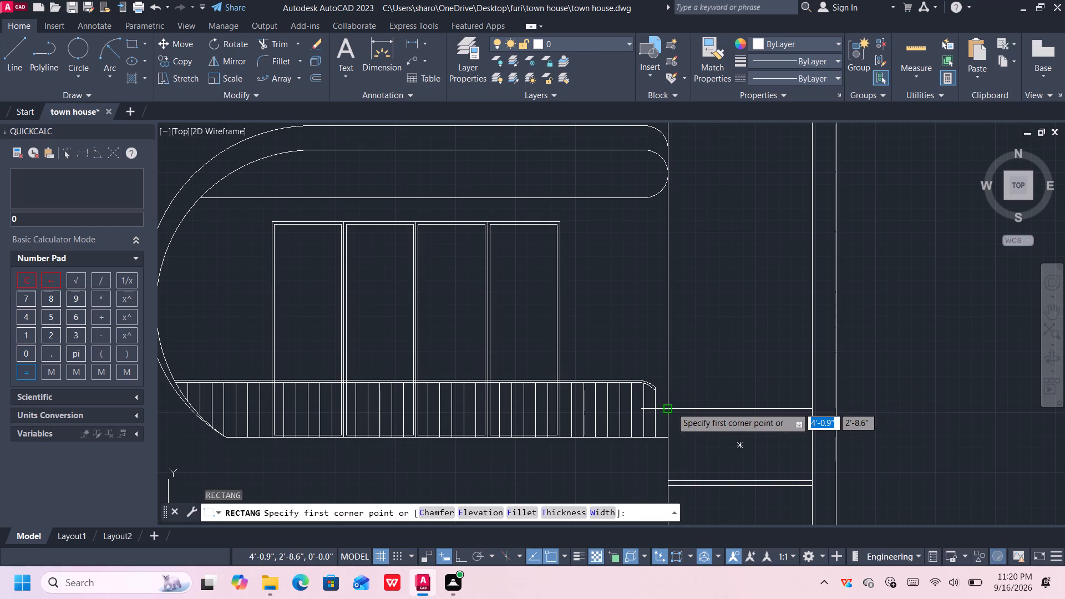
{"action": "left_click", "coordinate": [670, 407]}
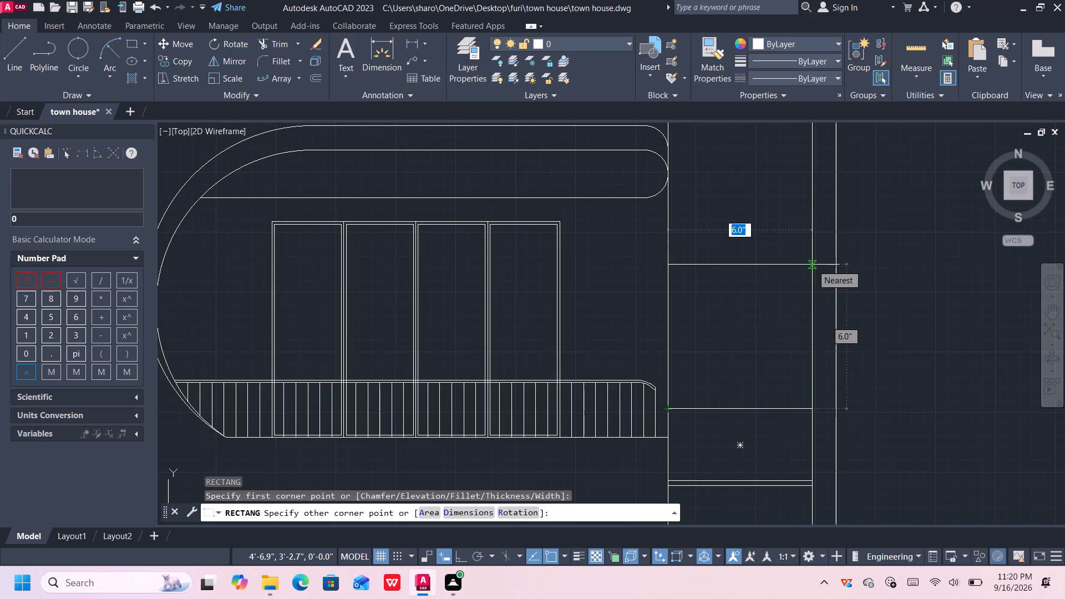
{"action": "left_click", "coordinate": [812, 264]}
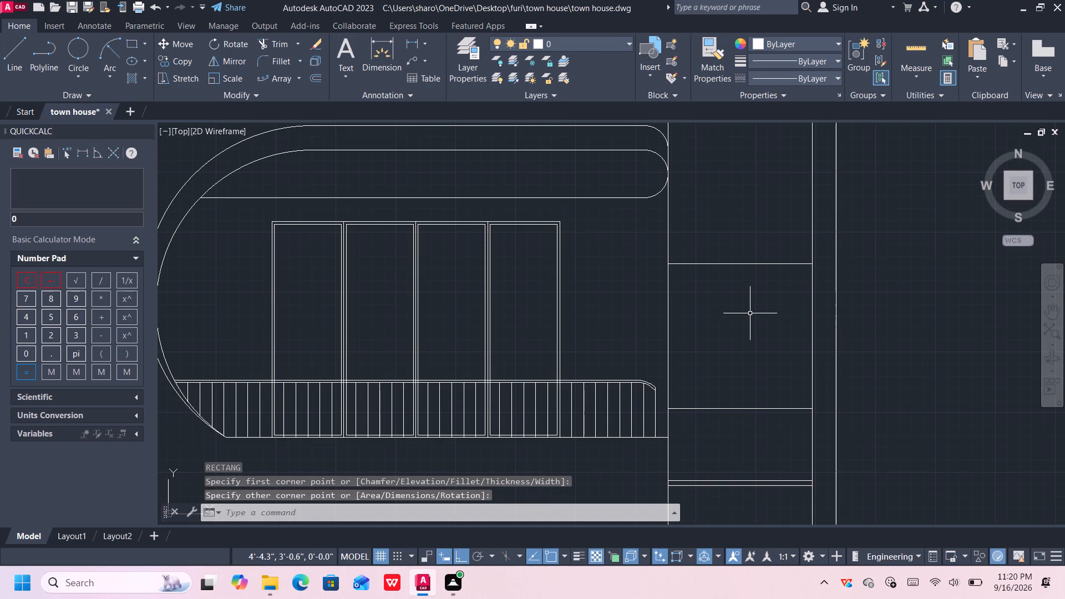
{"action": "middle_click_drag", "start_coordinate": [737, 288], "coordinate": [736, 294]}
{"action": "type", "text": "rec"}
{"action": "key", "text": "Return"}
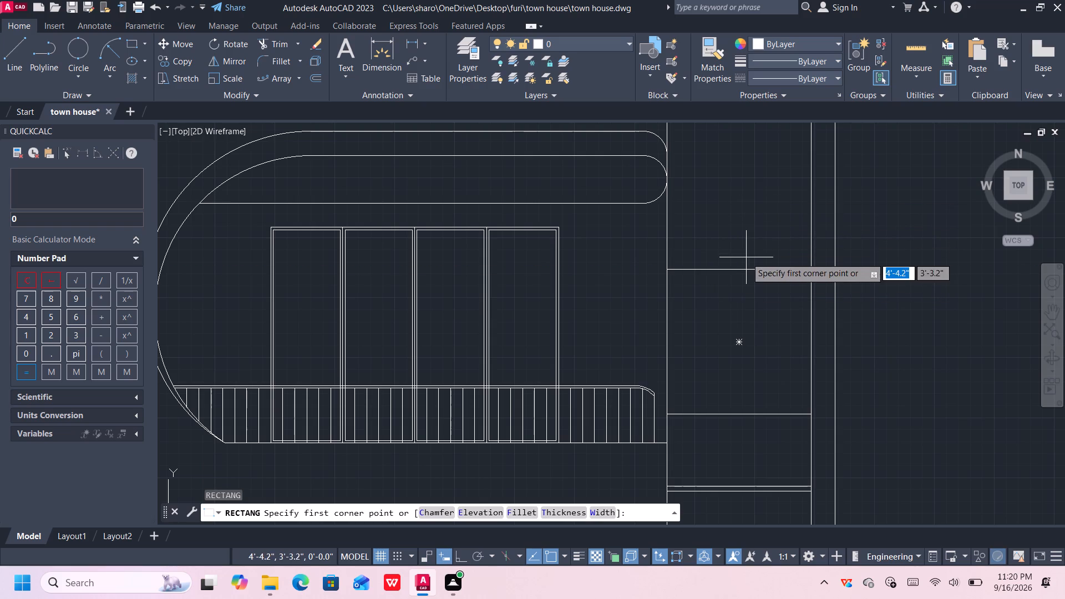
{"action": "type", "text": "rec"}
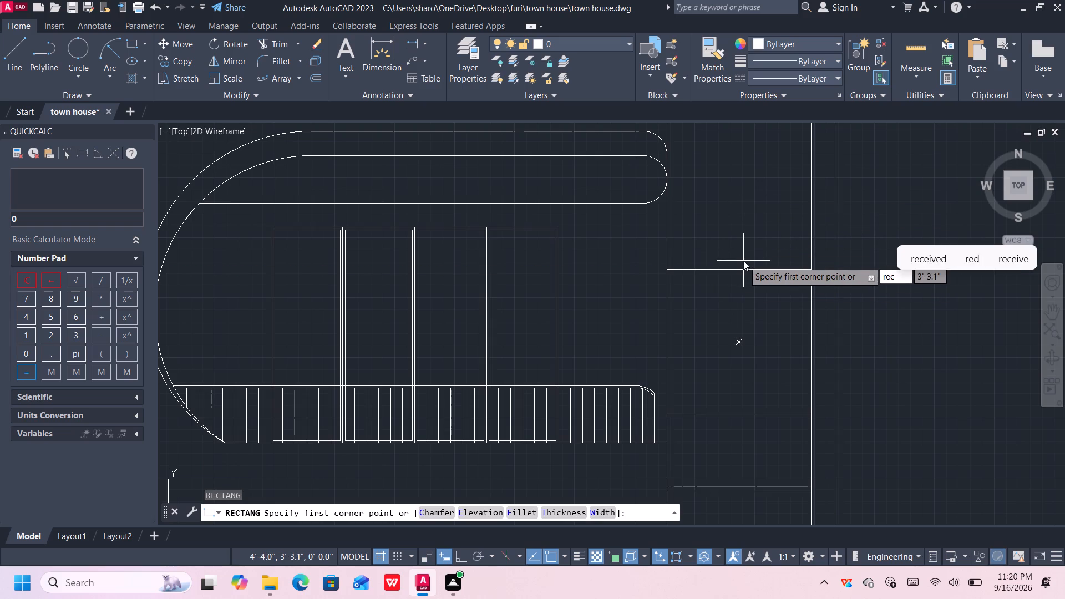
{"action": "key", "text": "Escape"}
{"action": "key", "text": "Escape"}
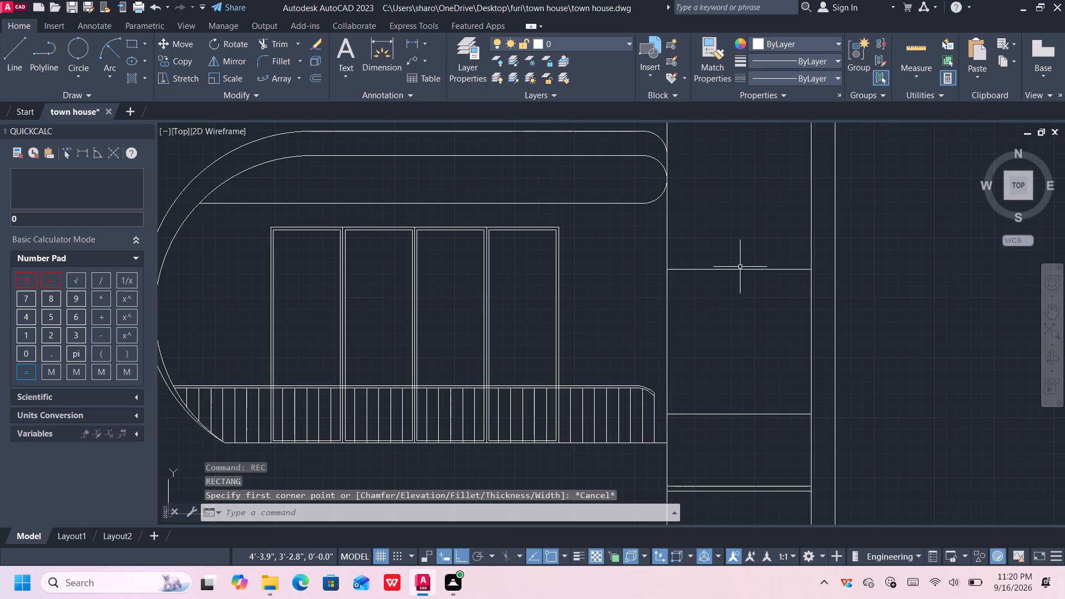
Draw a rectangle about 3" wide by 3.7" high from the midpoint of the 6" square's top edge to the bay's outer line.
{"action": "type", "text": "rec"}
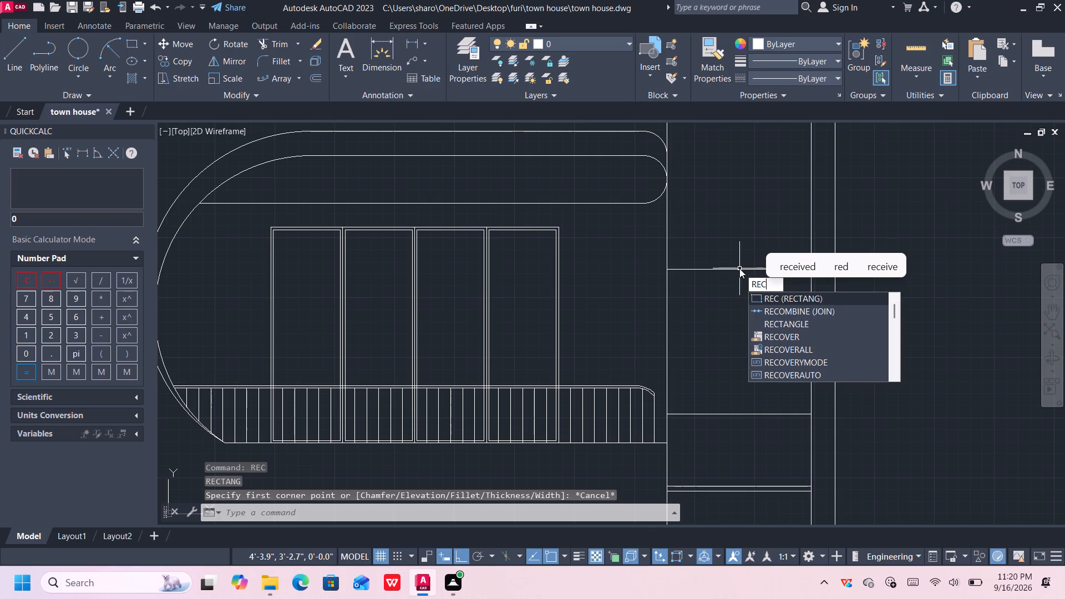
{"action": "key", "text": "Return"}
{"action": "left_click", "coordinate": [740, 269]}
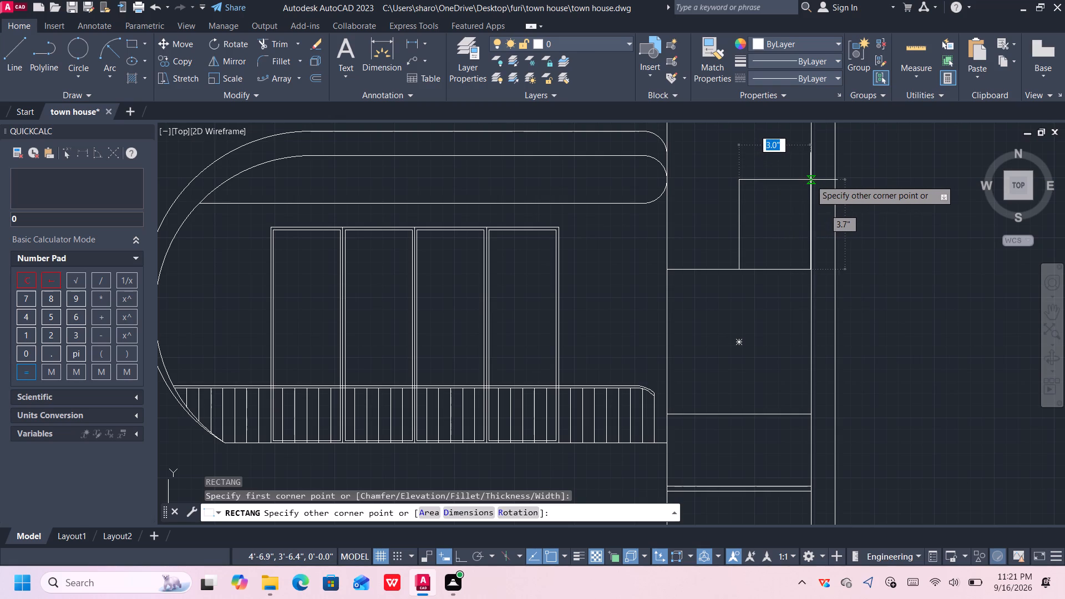
{"action": "left_click", "coordinate": [810, 180]}
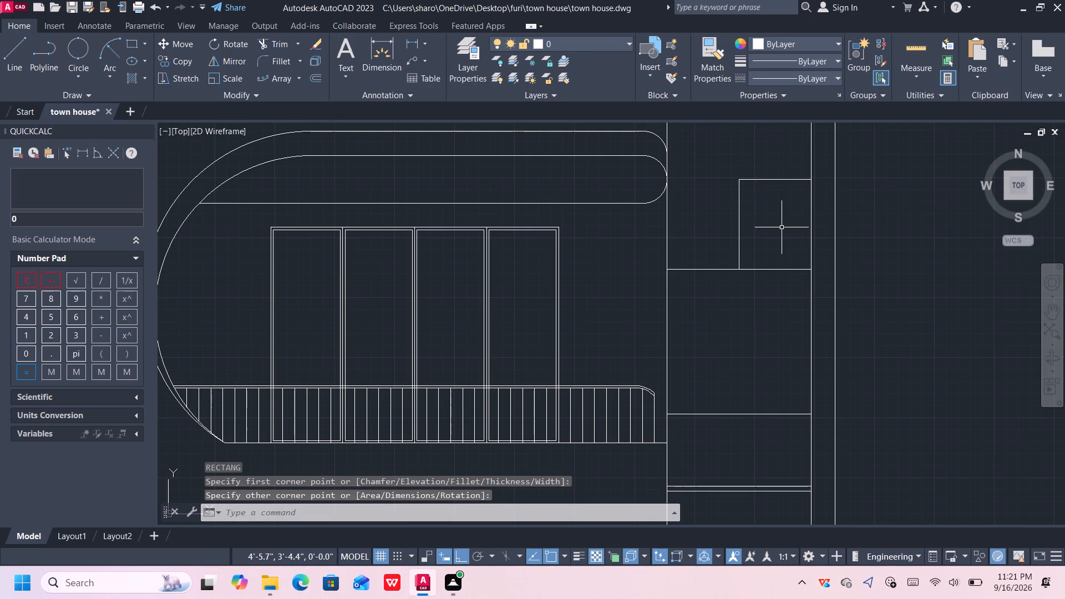
Move the small upright rectangle by its bottom-edge midpoint onto the midpoint of the 6" square's top edge, centring it in the bay.
{"action": "left_click", "coordinate": [776, 178]}
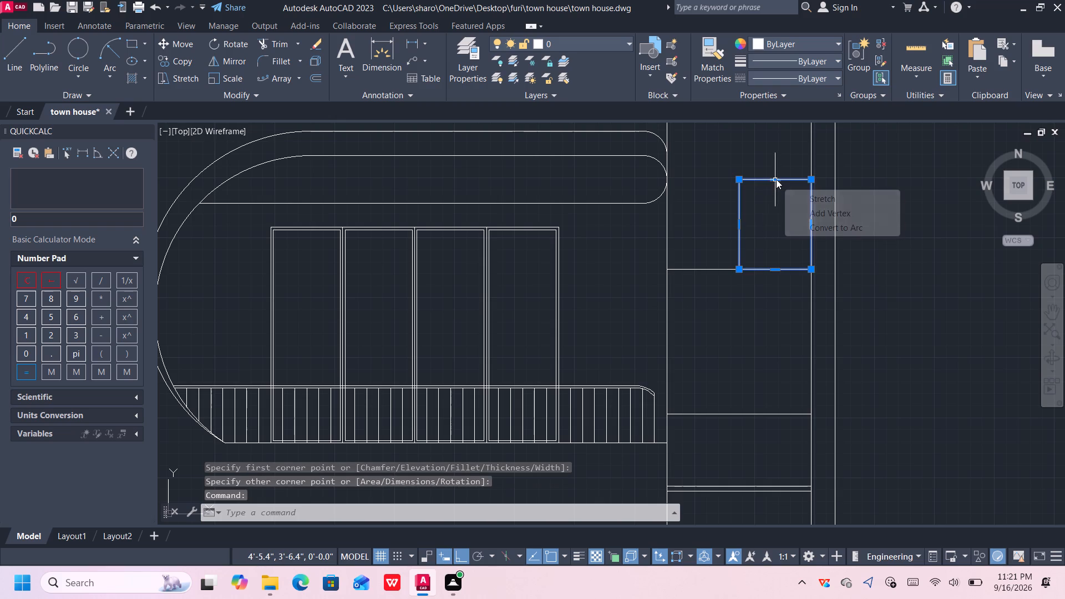
{"action": "left_click", "coordinate": [777, 178]}
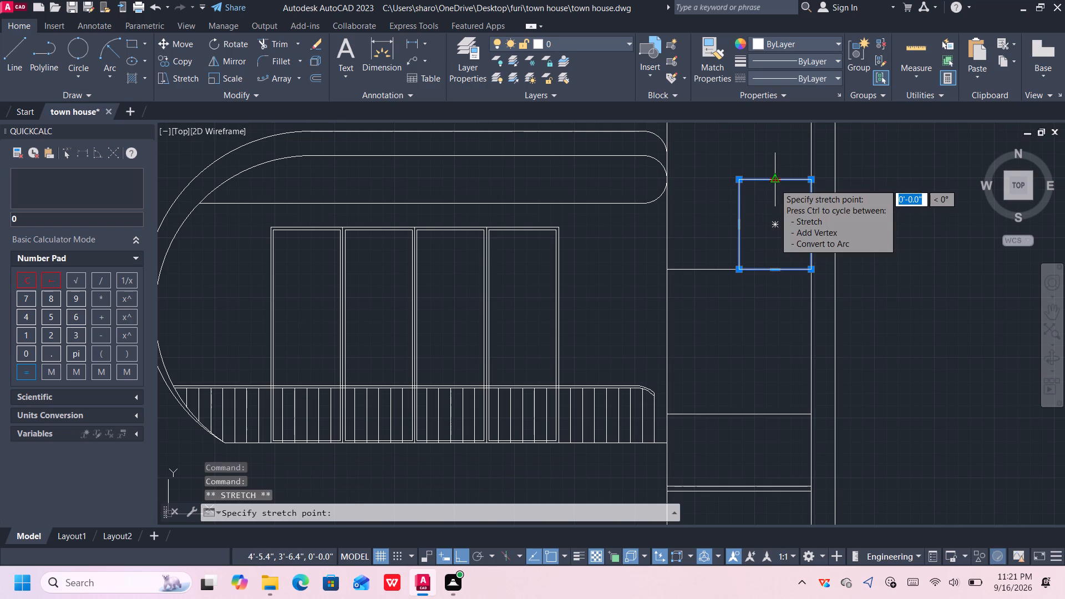
{"action": "key", "text": "Escape"}
{"action": "left_click", "coordinate": [773, 269]}
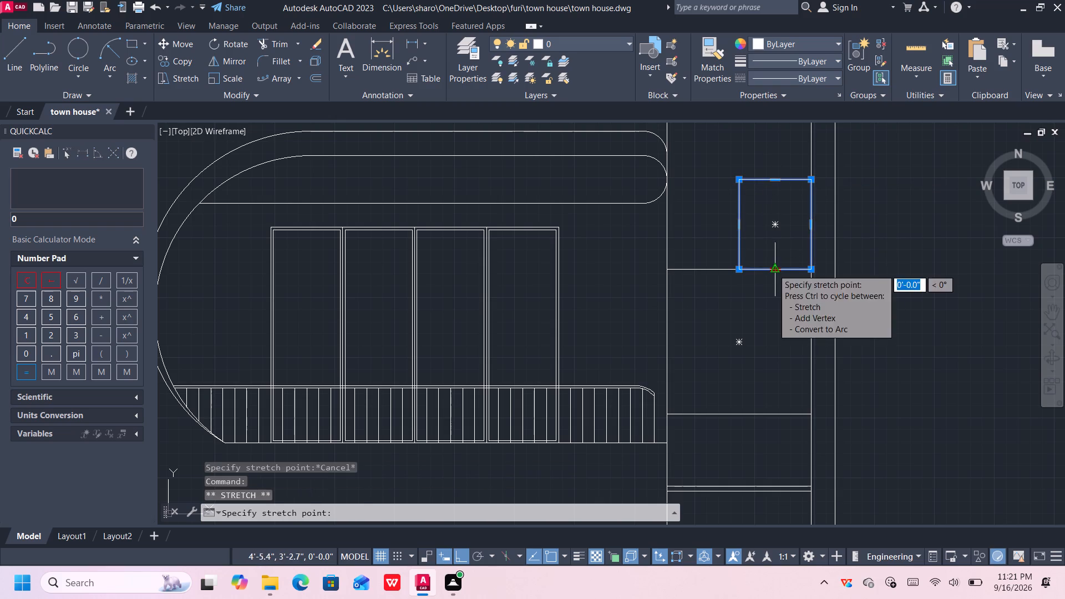
{"action": "key", "text": "Escape"}
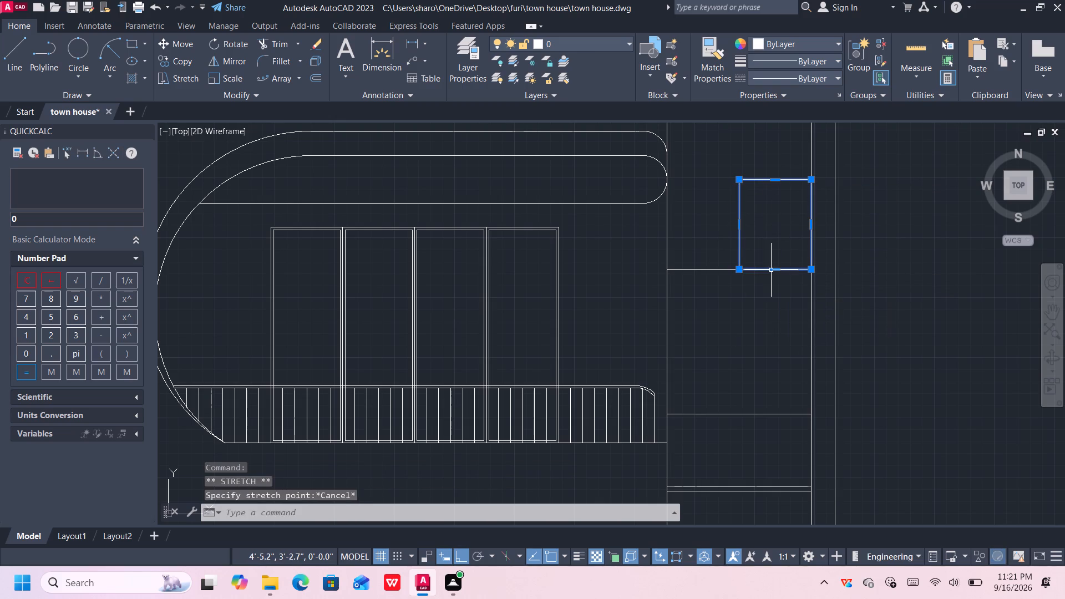
{"action": "right_click", "coordinate": [770, 270]}
{"action": "left_click", "coordinate": [787, 312]}
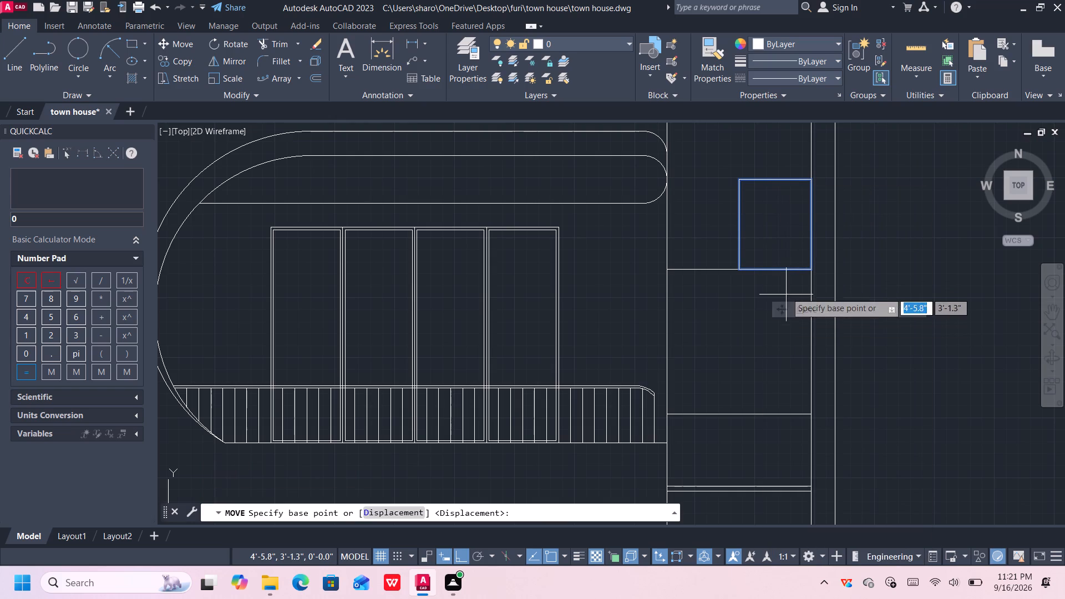
{"action": "left_click", "coordinate": [773, 273]}
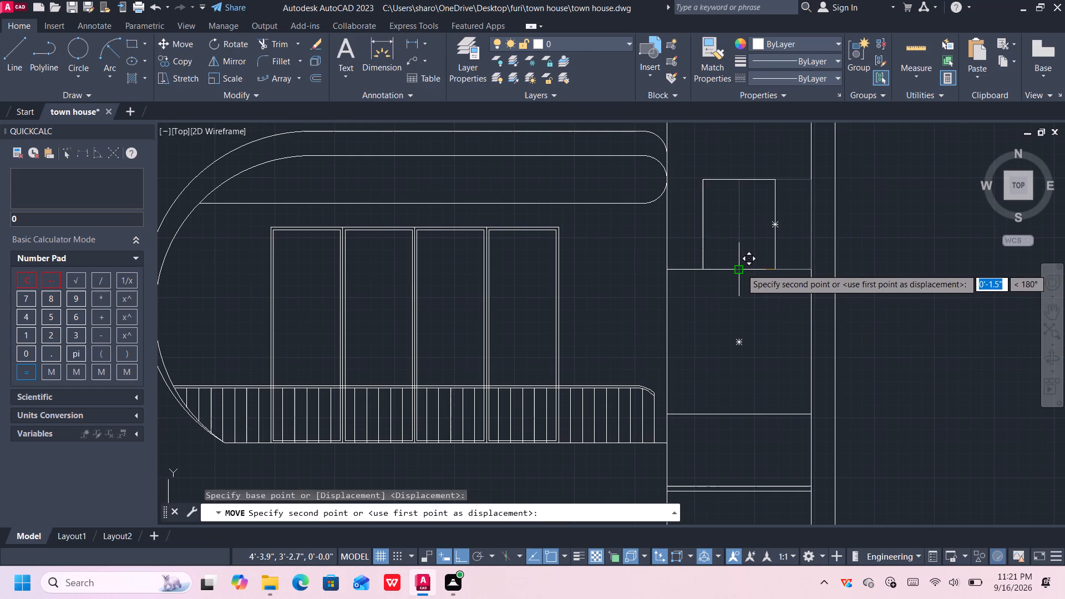
{"action": "left_click", "coordinate": [741, 268]}
{"action": "scroll", "coordinate": [754, 276], "scroll_direction": "down", "scroll_amount": 2}
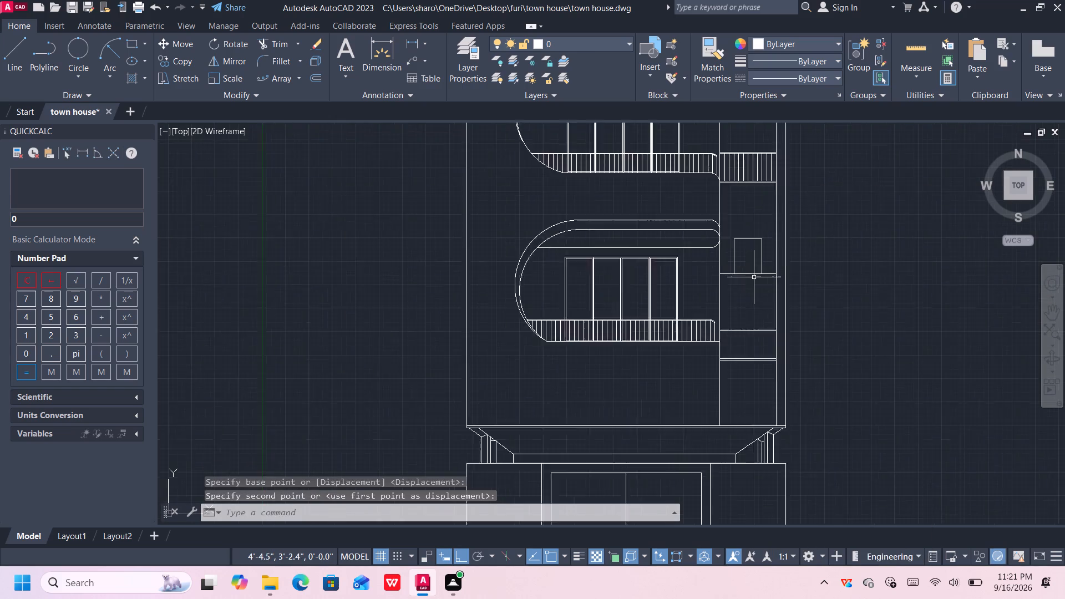
Trim the narrow bay's inner vertical line between the curved compartment's rounded end and the top of the 6" square.
{"action": "scroll", "coordinate": [754, 277], "scroll_direction": "down", "scroll_amount": 1}
{"action": "middle_click_drag", "start_coordinate": [752, 296], "coordinate": [748, 262]}
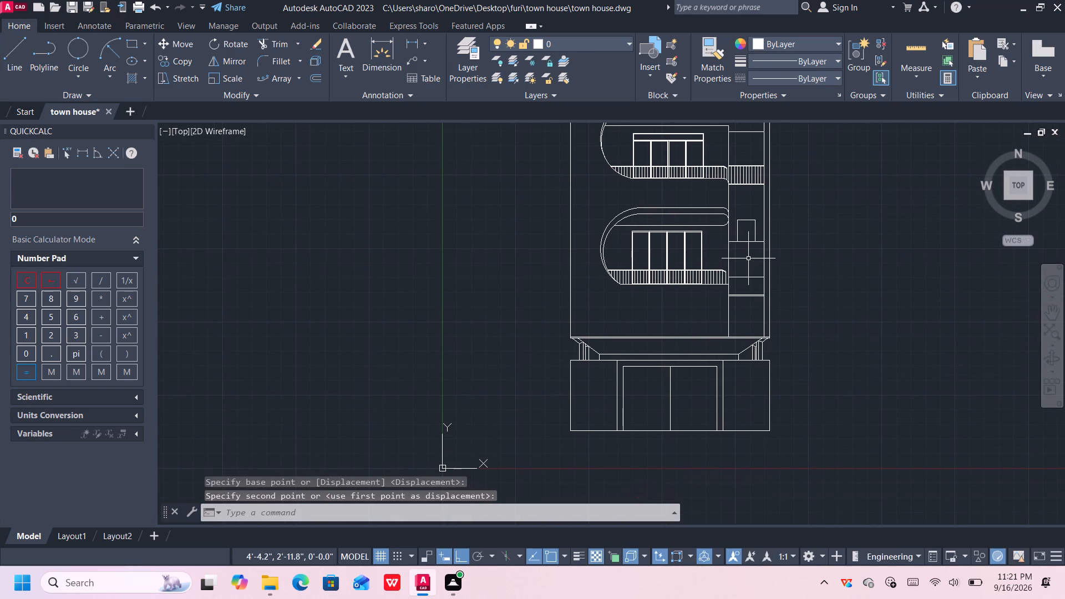
{"action": "middle_click_drag", "start_coordinate": [747, 265], "coordinate": [750, 240]}
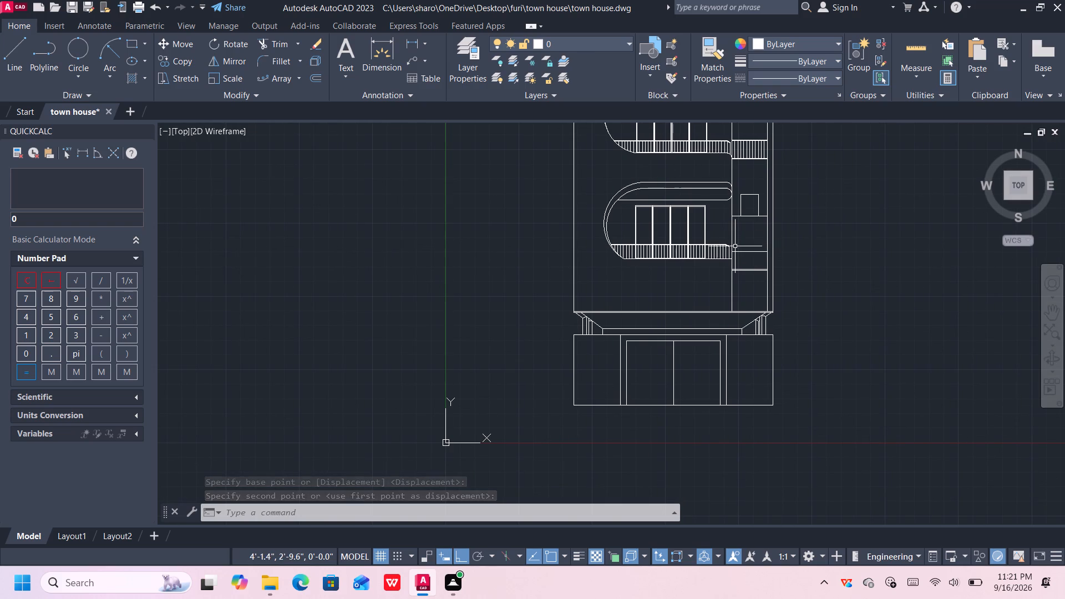
{"action": "middle_click_drag", "start_coordinate": [744, 233], "coordinate": [748, 255]}
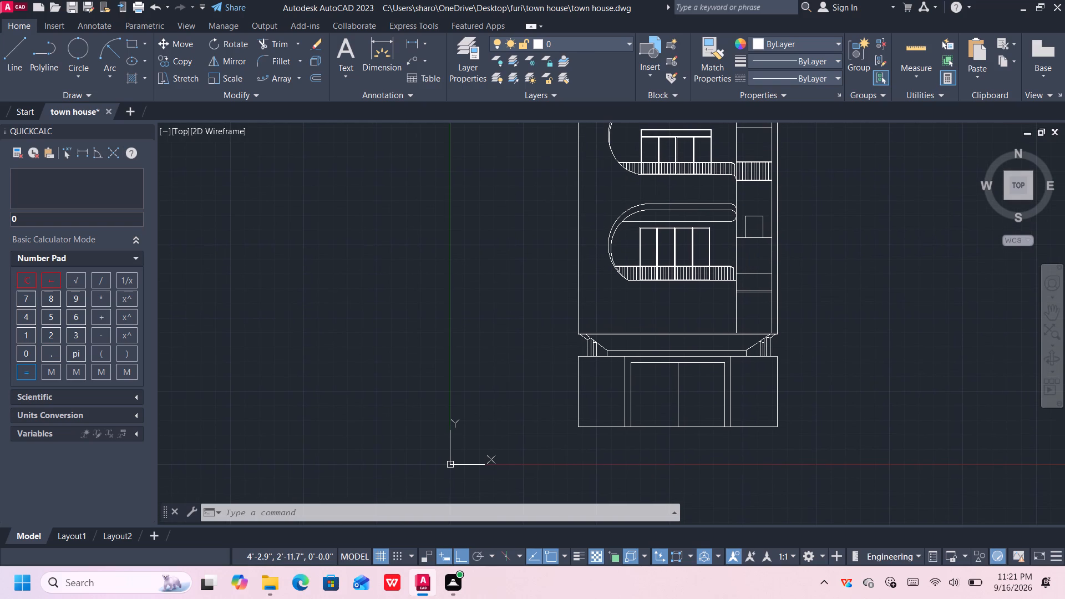
{"action": "type", "text": "tr"}
{"action": "key", "text": "Return"}
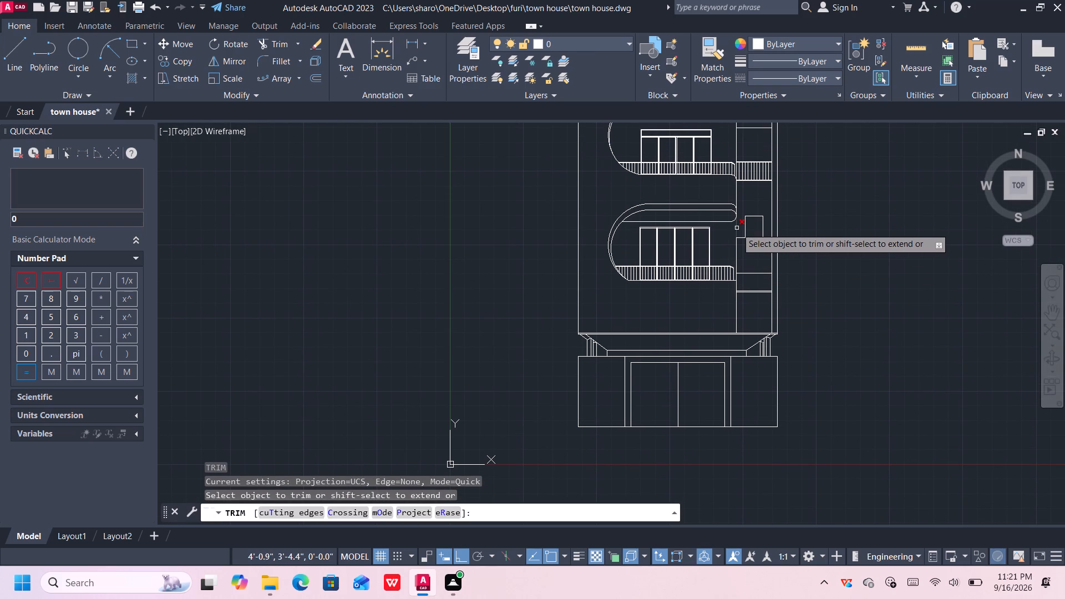
{"action": "left_click", "coordinate": [736, 228]}
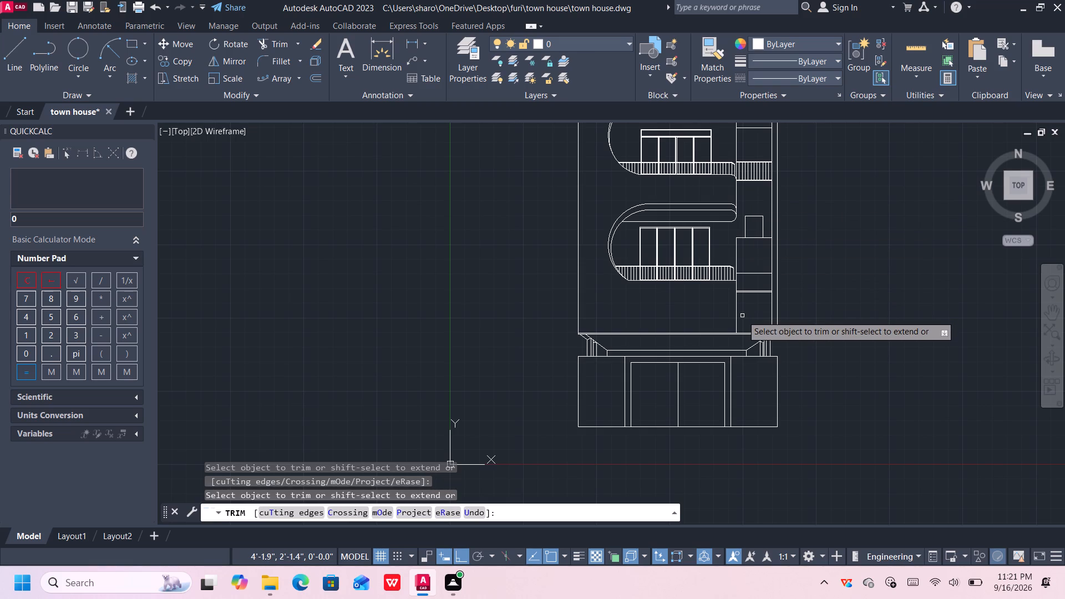
{"action": "scroll", "coordinate": [741, 314], "scroll_direction": "up", "scroll_amount": 2}
{"action": "middle_click_drag", "start_coordinate": [737, 294], "coordinate": [737, 295]}
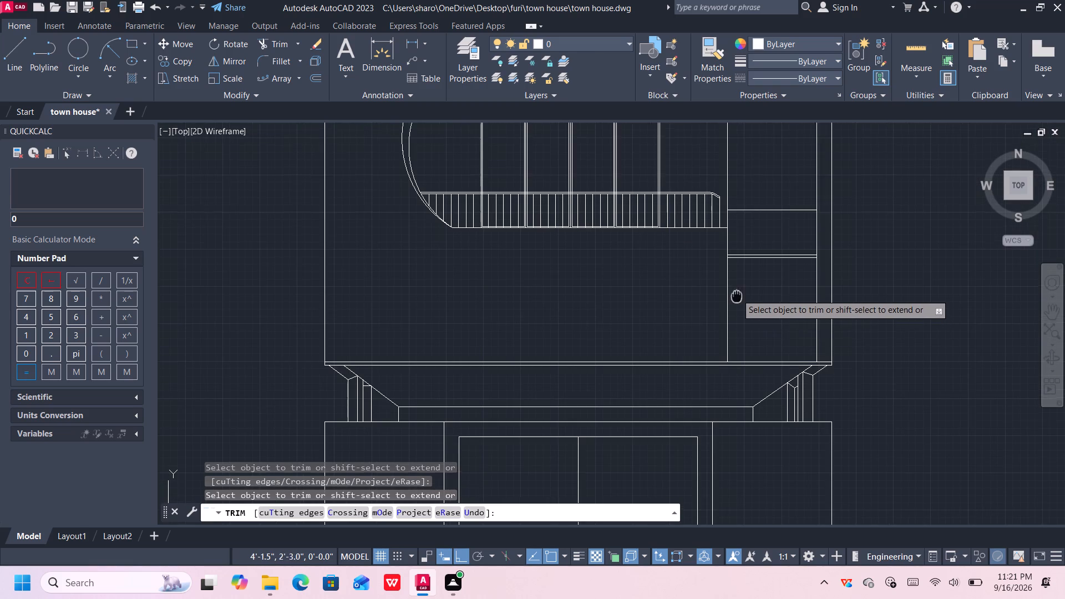
{"action": "middle_click_drag", "start_coordinate": [737, 295], "coordinate": [745, 337]}
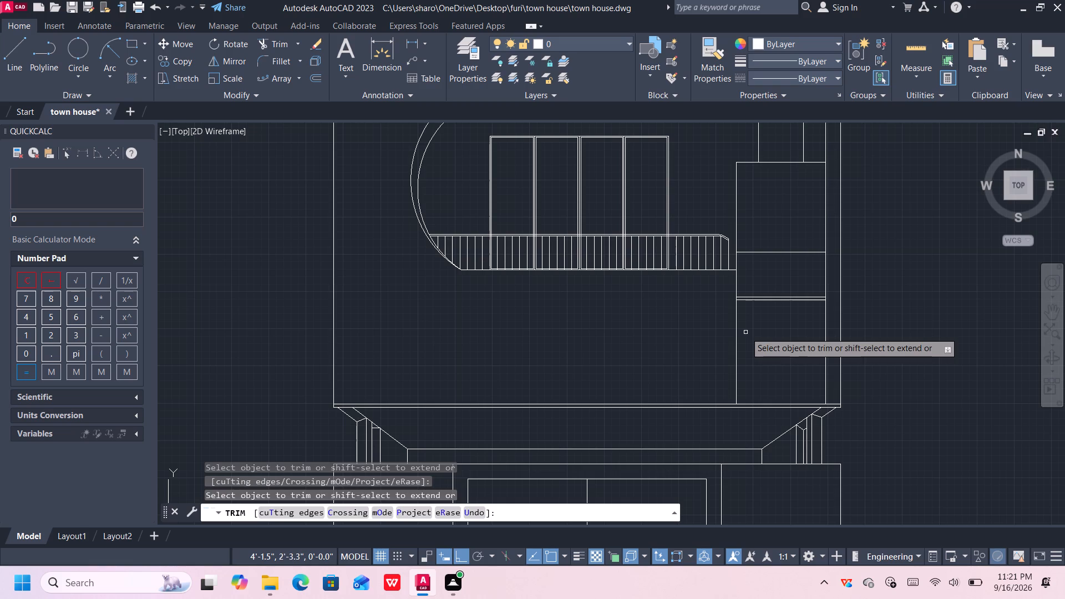
{"action": "key", "text": "Escape"}
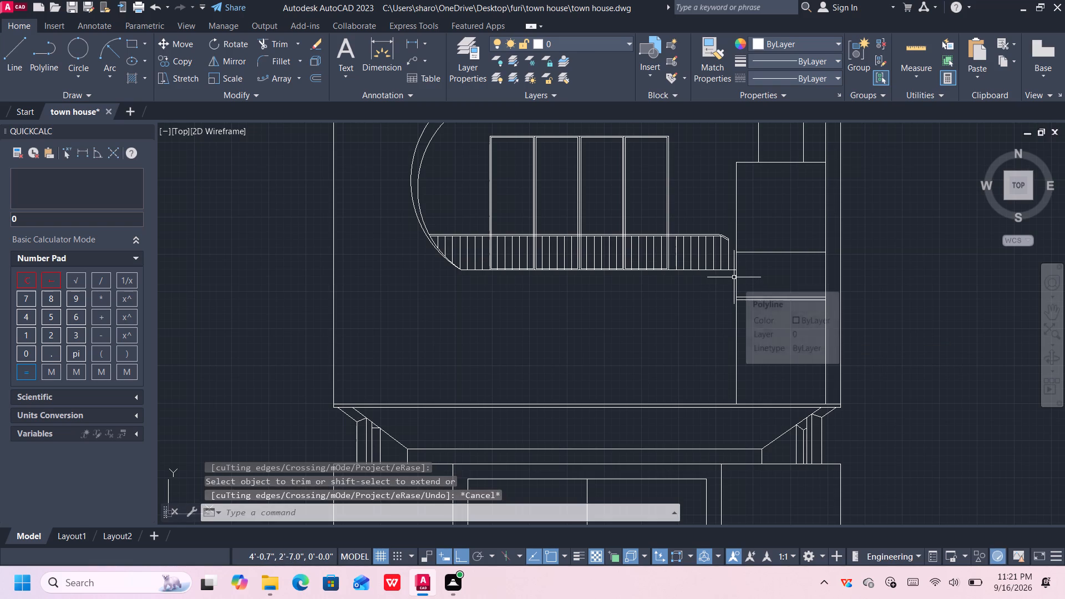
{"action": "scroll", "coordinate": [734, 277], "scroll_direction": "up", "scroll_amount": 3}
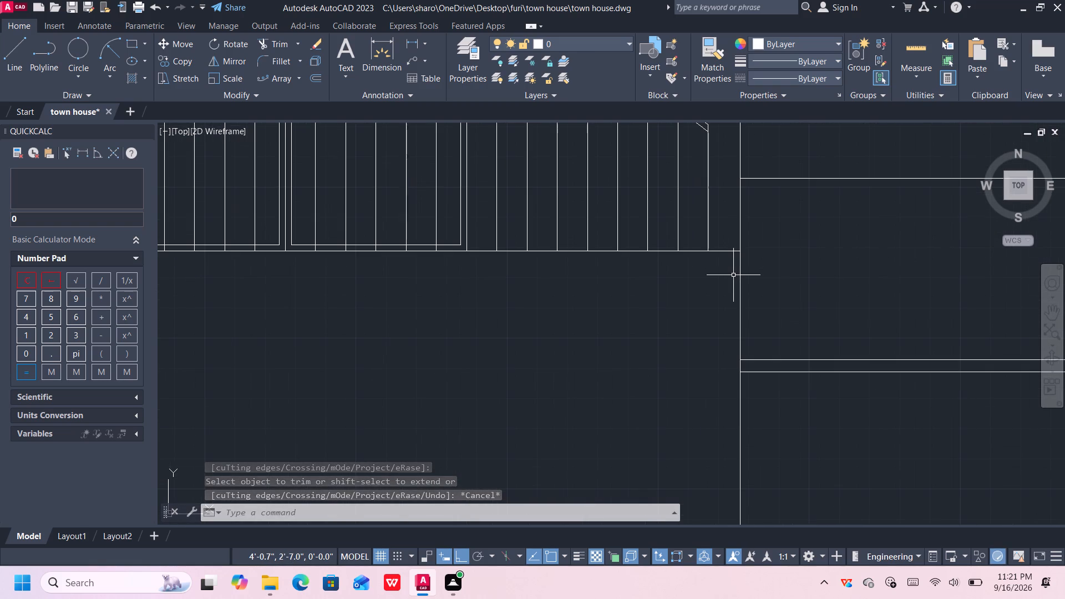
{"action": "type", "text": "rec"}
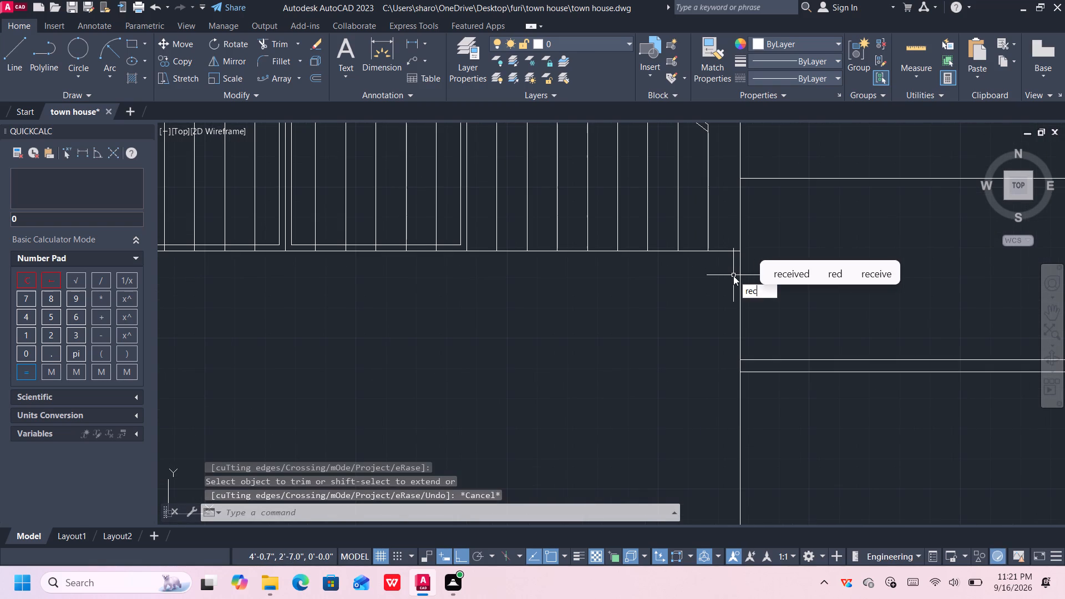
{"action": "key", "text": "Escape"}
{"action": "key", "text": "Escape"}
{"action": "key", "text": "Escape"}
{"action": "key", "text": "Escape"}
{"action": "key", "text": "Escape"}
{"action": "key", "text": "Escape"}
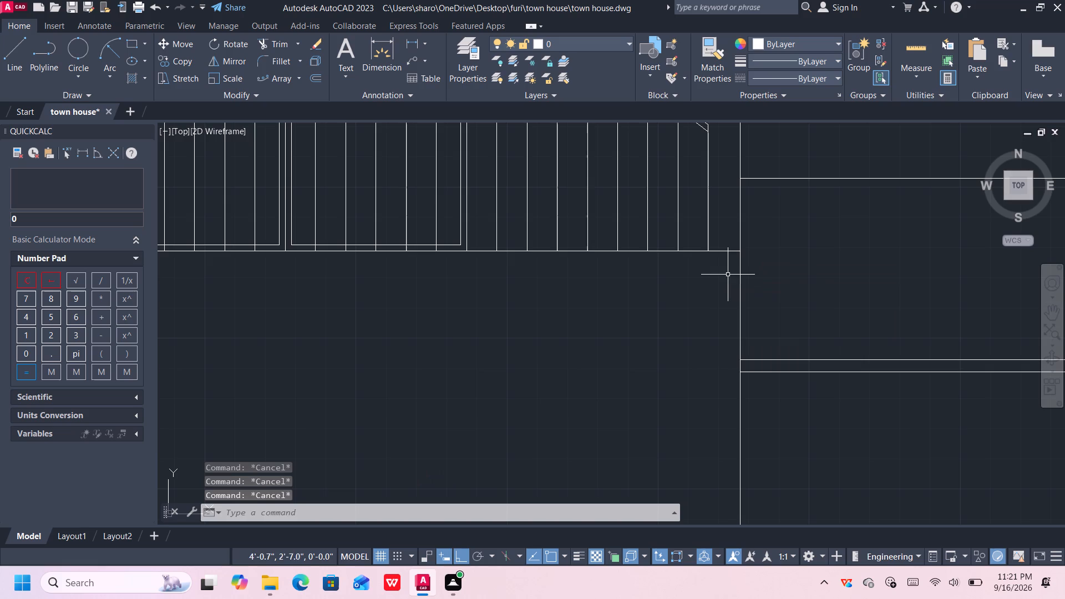
Draw a start-end-radius arc with a chord of about 0.8" from the bay's inner line to the last baluster's foot on the lower railing.
{"action": "left_click", "coordinate": [111, 44]}
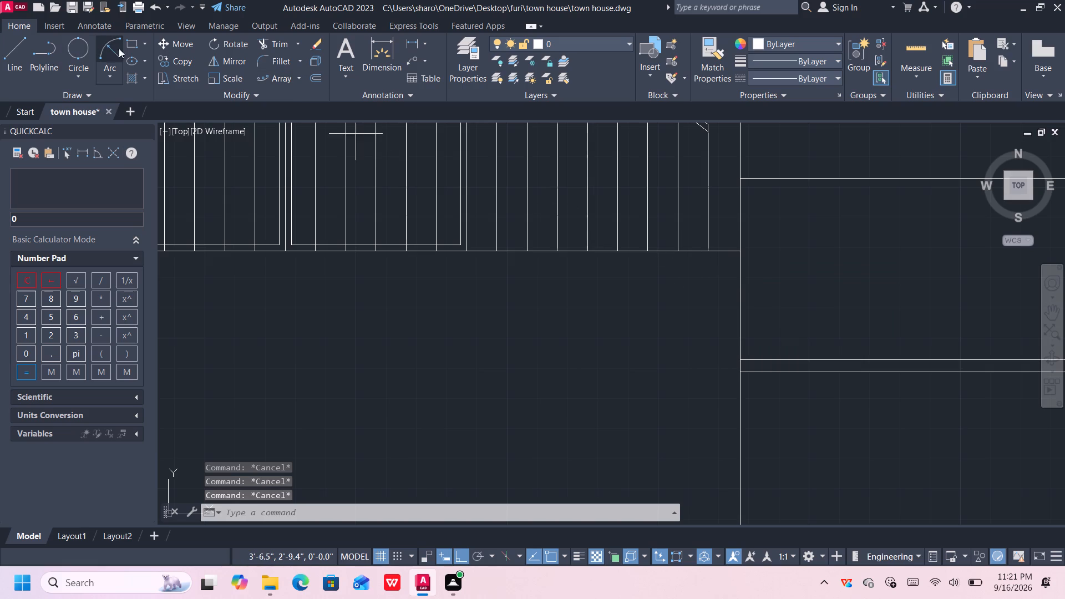
{"action": "left_click", "coordinate": [738, 284]}
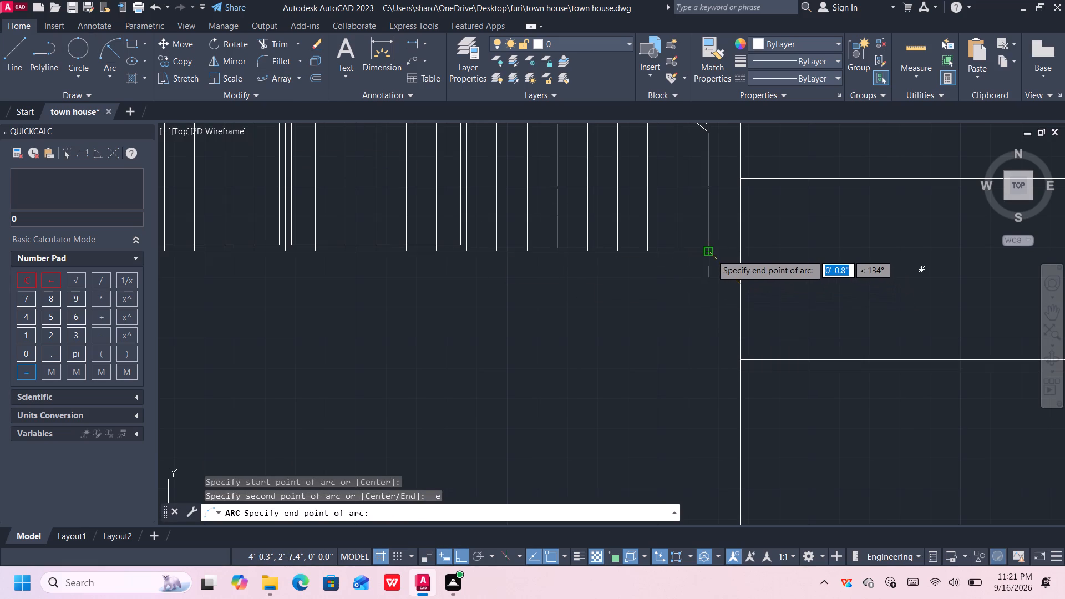
{"action": "left_click", "coordinate": [711, 255]}
{"action": "left_click", "coordinate": [737, 251]}
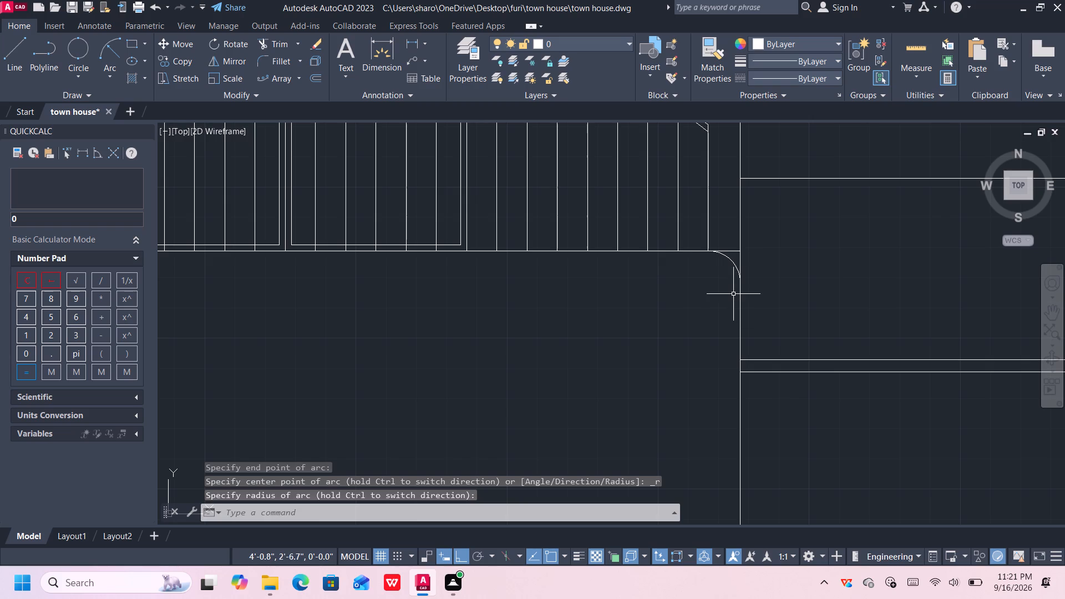
Trim the railing's base line beyond the new arc to leave a rounded corner at the narrow bay.
{"action": "type", "text": "tr"}
{"action": "key", "text": "Return"}
{"action": "left_click", "coordinate": [731, 252]}
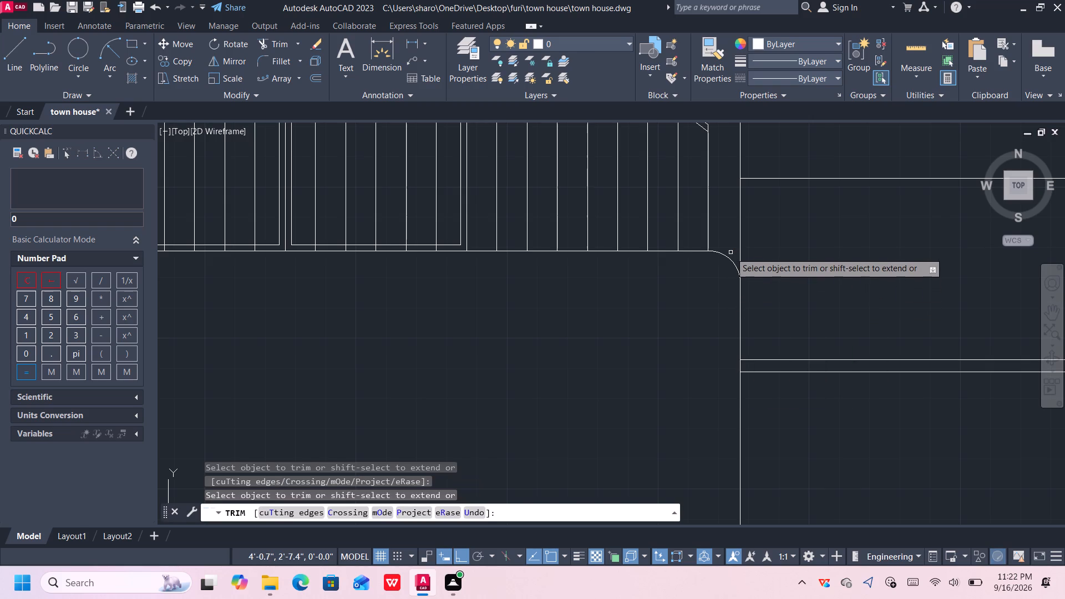
{"action": "key", "text": "Escape"}
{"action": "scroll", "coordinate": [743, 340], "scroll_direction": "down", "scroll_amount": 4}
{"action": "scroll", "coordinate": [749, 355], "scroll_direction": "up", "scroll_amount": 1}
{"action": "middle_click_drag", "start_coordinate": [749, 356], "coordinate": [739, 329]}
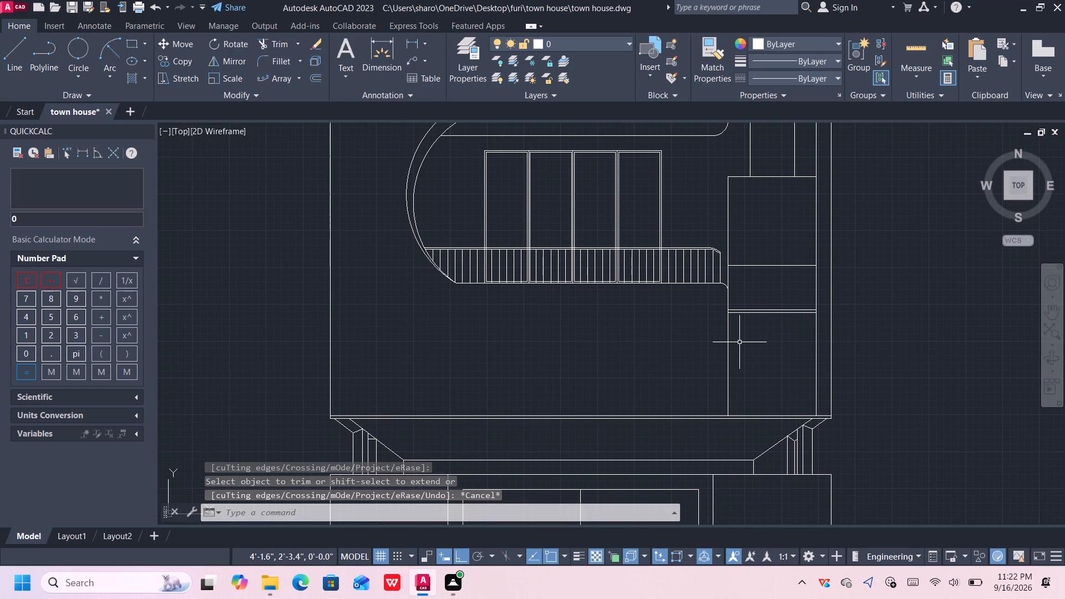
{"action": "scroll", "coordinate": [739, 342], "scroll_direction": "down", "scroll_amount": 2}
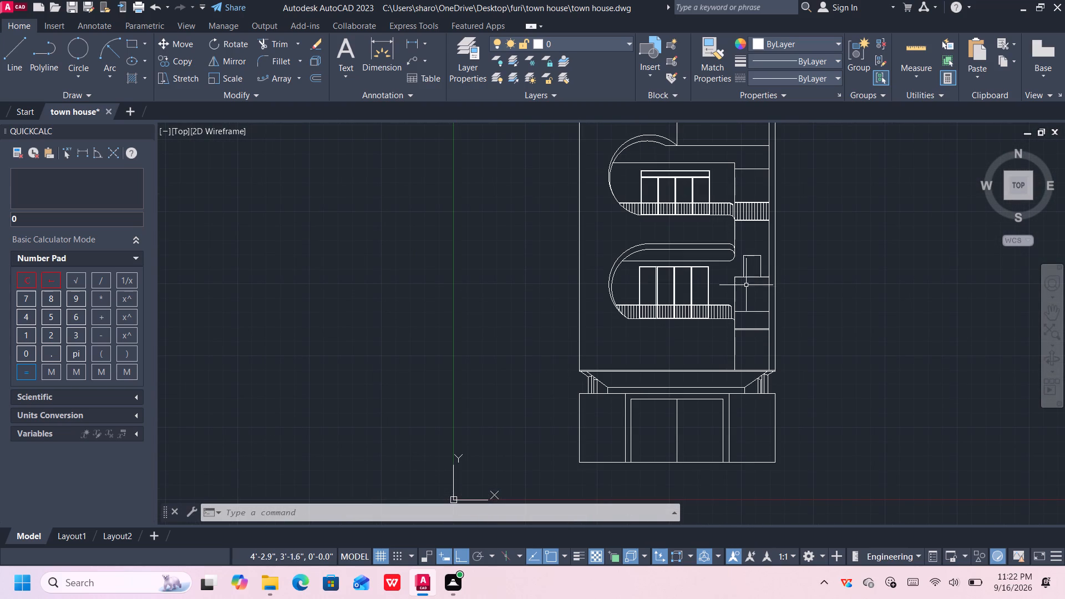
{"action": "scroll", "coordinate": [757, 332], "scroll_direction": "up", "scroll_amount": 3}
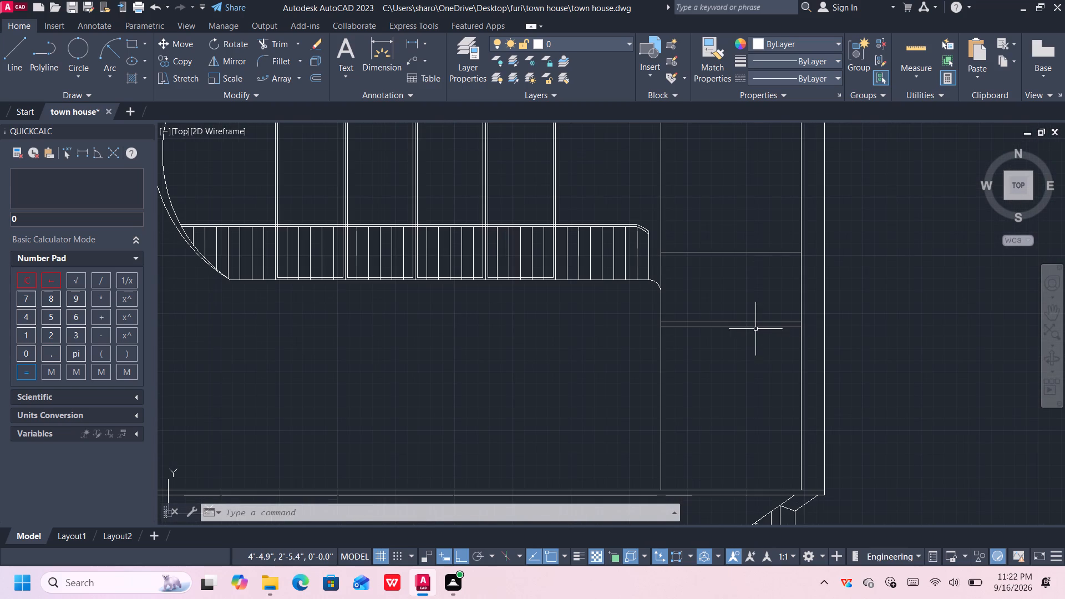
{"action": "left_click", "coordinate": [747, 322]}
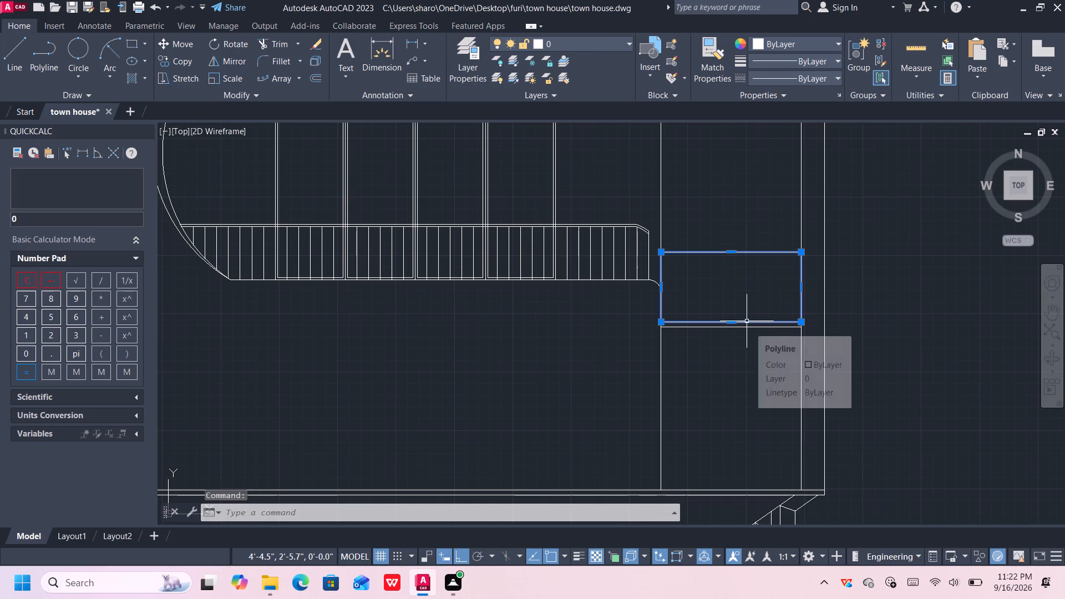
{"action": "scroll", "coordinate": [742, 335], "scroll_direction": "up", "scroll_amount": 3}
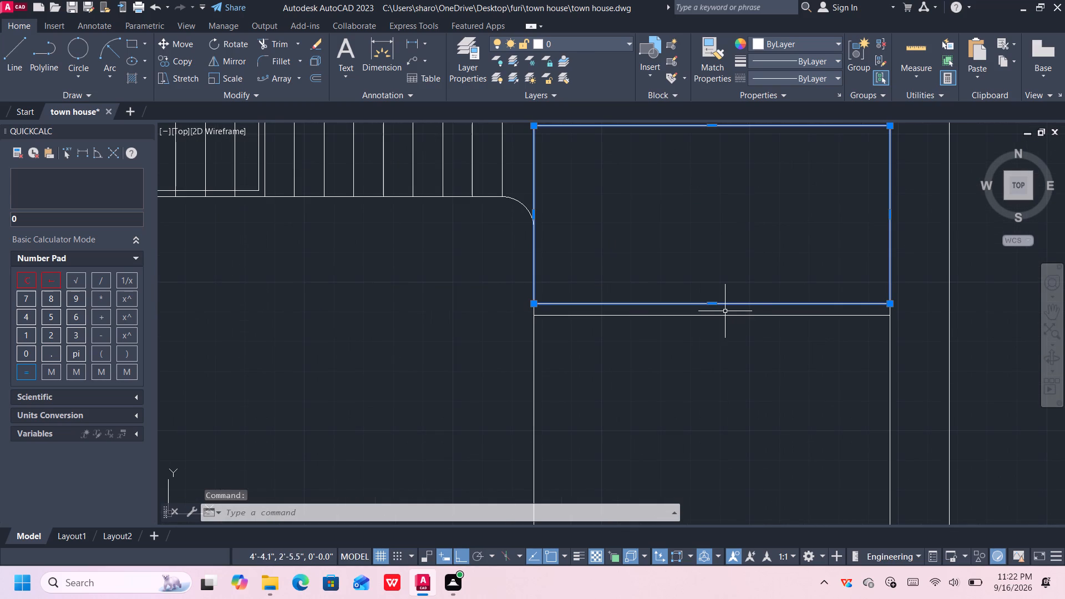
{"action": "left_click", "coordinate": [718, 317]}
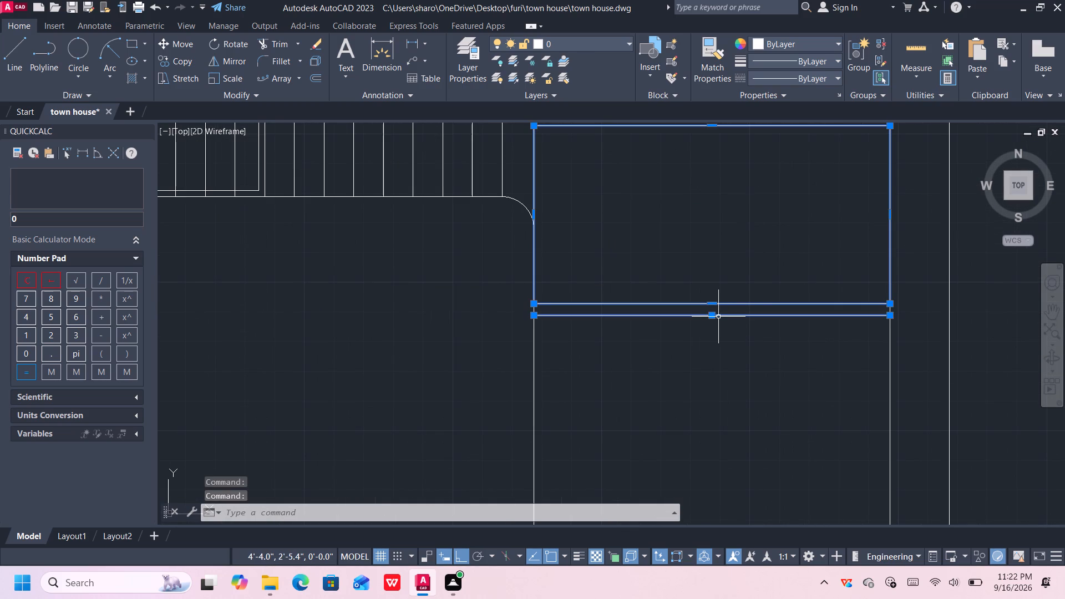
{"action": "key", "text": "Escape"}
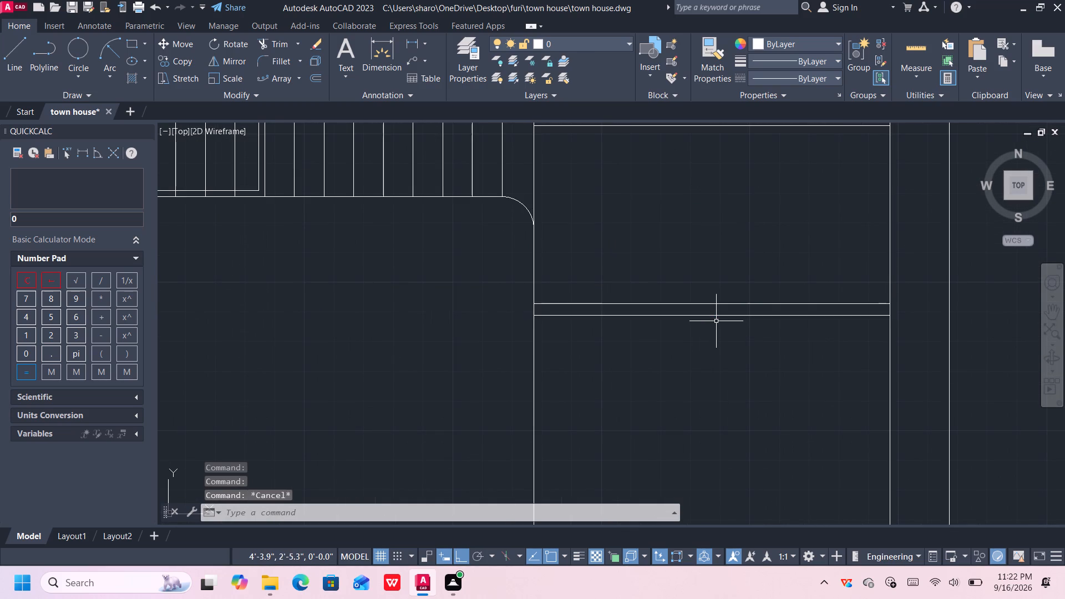
Delete the 3" high rectangle between the 6" square and the double horizontal line in the narrow bay.
{"action": "scroll", "coordinate": [716, 327], "scroll_direction": "down", "scroll_amount": 4}
{"action": "middle_click_drag", "start_coordinate": [720, 338], "coordinate": [708, 317]}
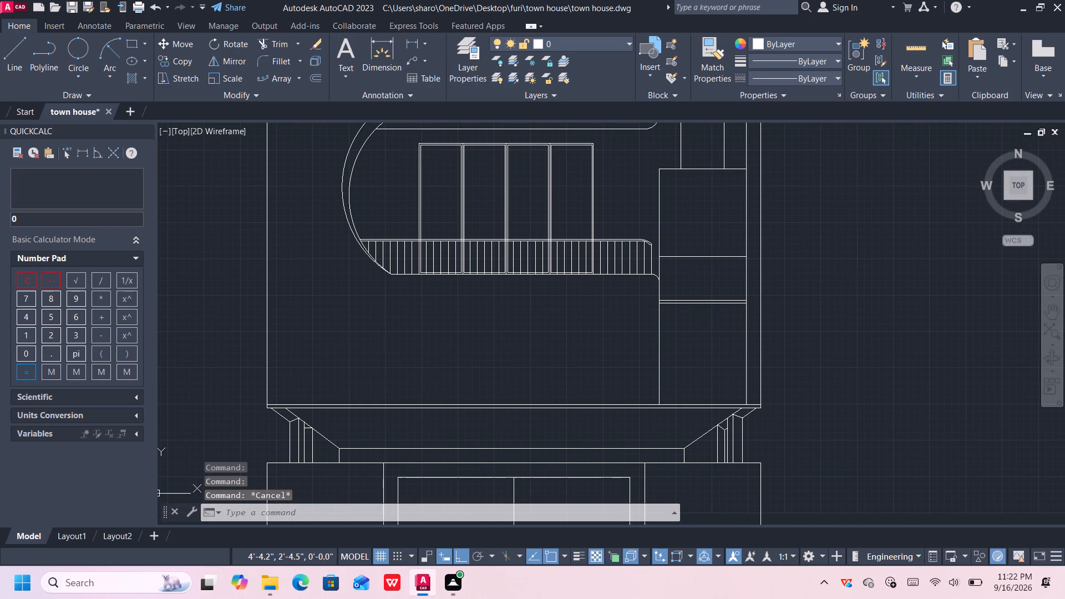
{"action": "left_click", "coordinate": [711, 255]}
{"action": "left_click", "coordinate": [708, 267]}
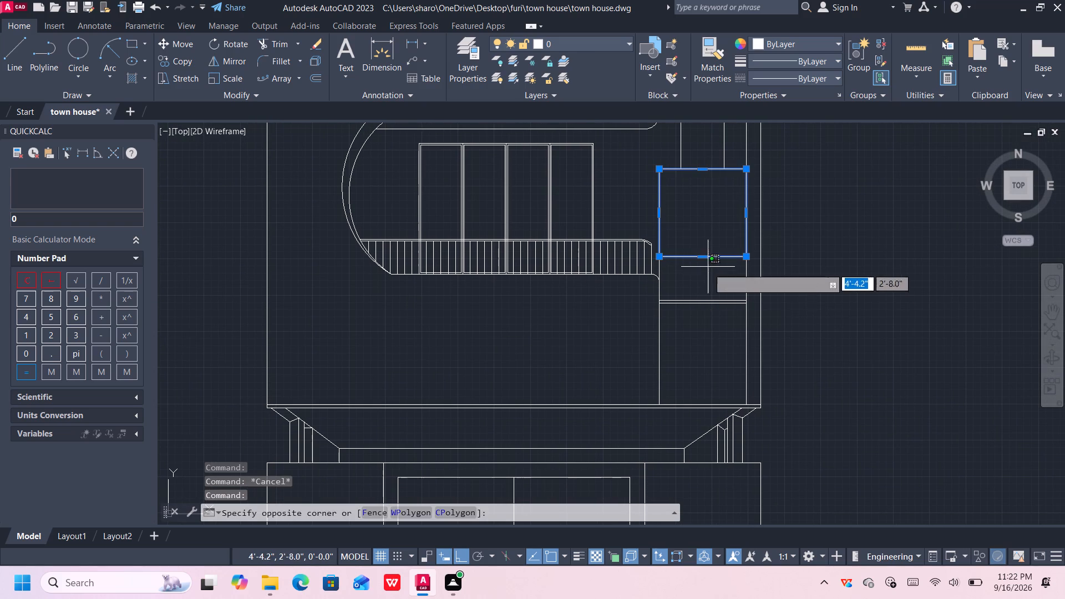
{"action": "key", "text": "Escape"}
{"action": "left_click", "coordinate": [747, 282]}
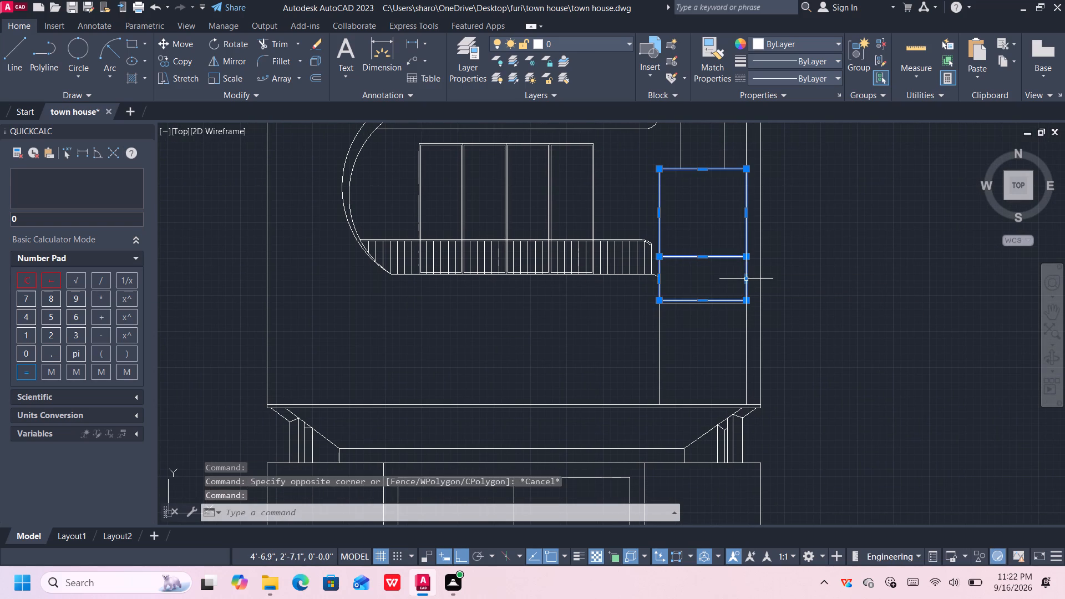
{"action": "key", "text": "Escape"}
{"action": "left_click", "coordinate": [745, 280]}
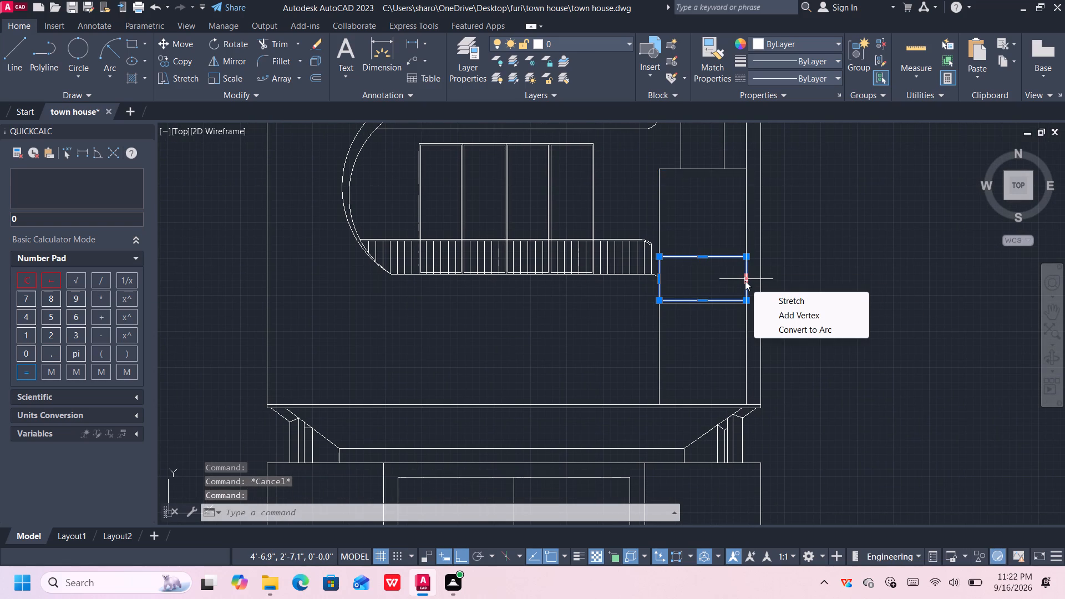
{"action": "key", "text": "Delete"}
{"action": "key", "text": "Delete"}
{"action": "key", "text": "Delete"}
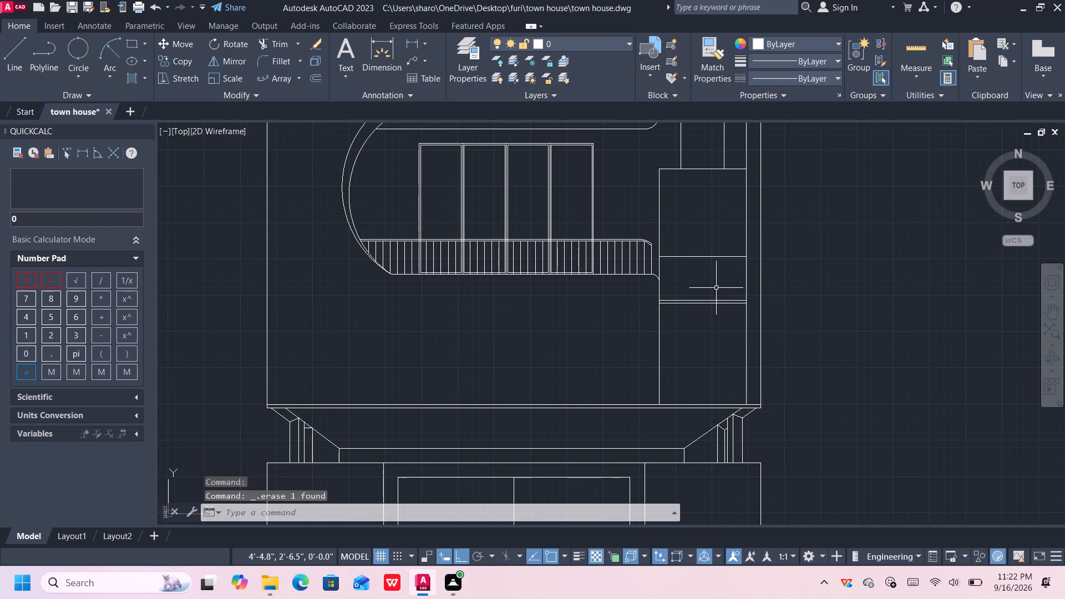
Stretch the 6" square's bottom edge 3" down to the double horizontal line in the narrow bay.
{"action": "left_click", "coordinate": [706, 257]}
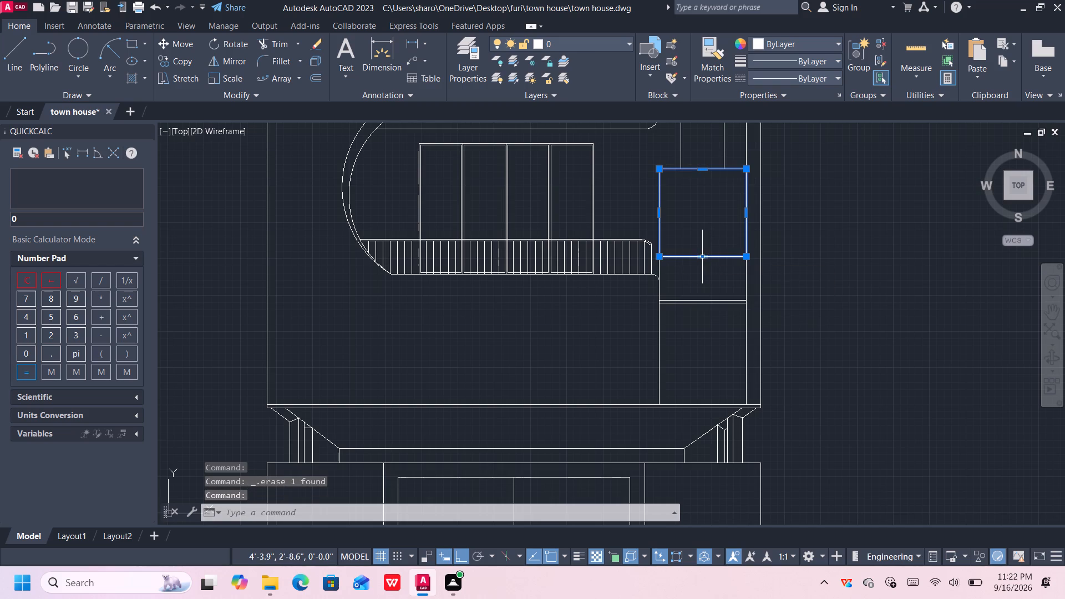
{"action": "left_click", "coordinate": [701, 258]}
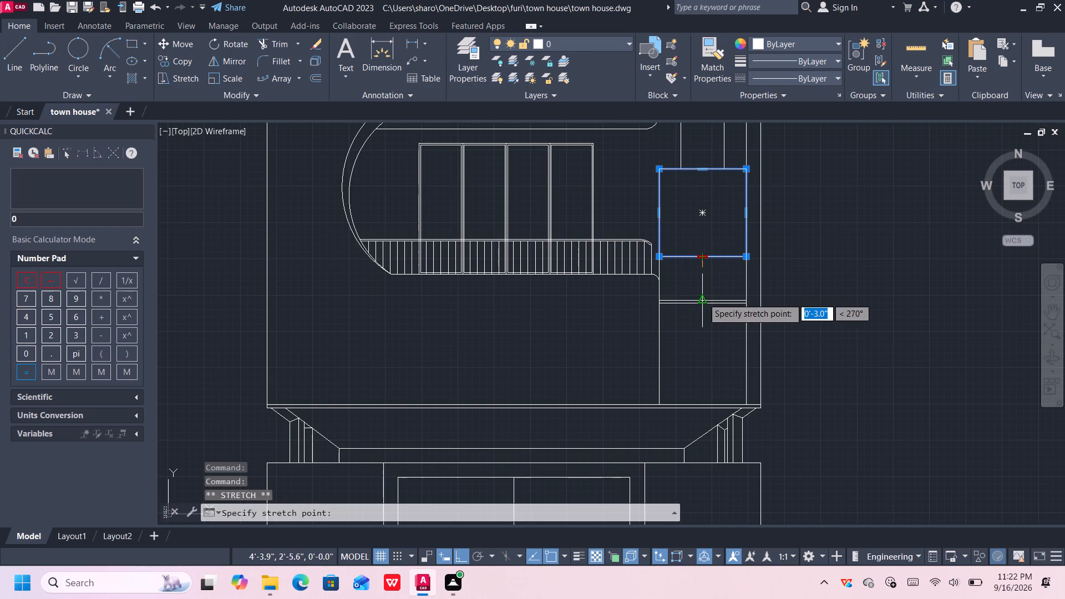
{"action": "left_click", "coordinate": [704, 298]}
{"action": "key", "text": "Delete"}
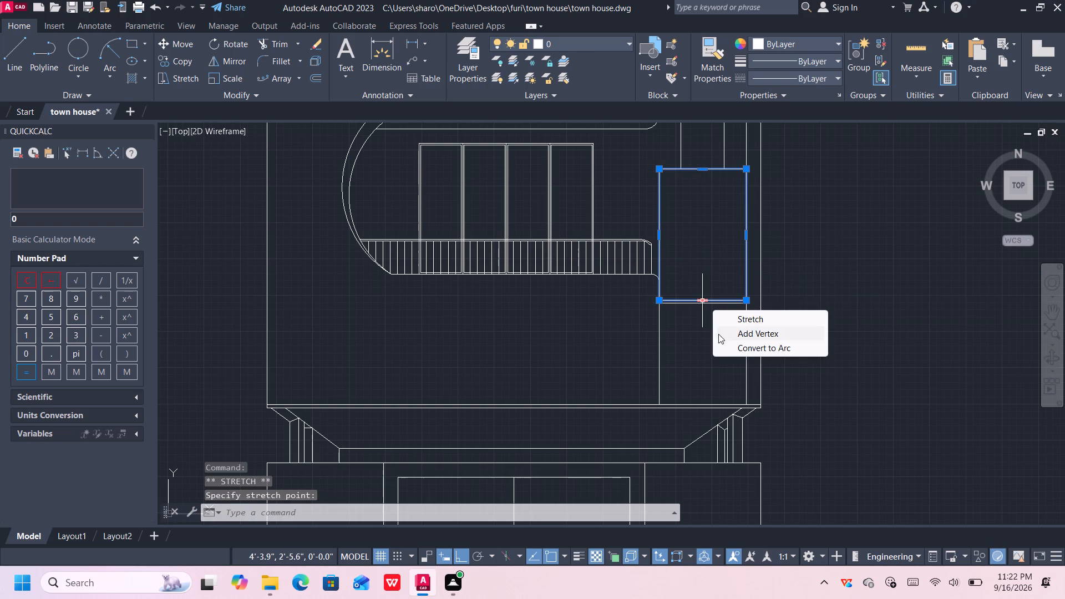
{"action": "scroll", "coordinate": [688, 364], "scroll_direction": "up", "scroll_amount": 1}
{"action": "scroll", "coordinate": [691, 359], "scroll_direction": "down", "scroll_amount": 1}
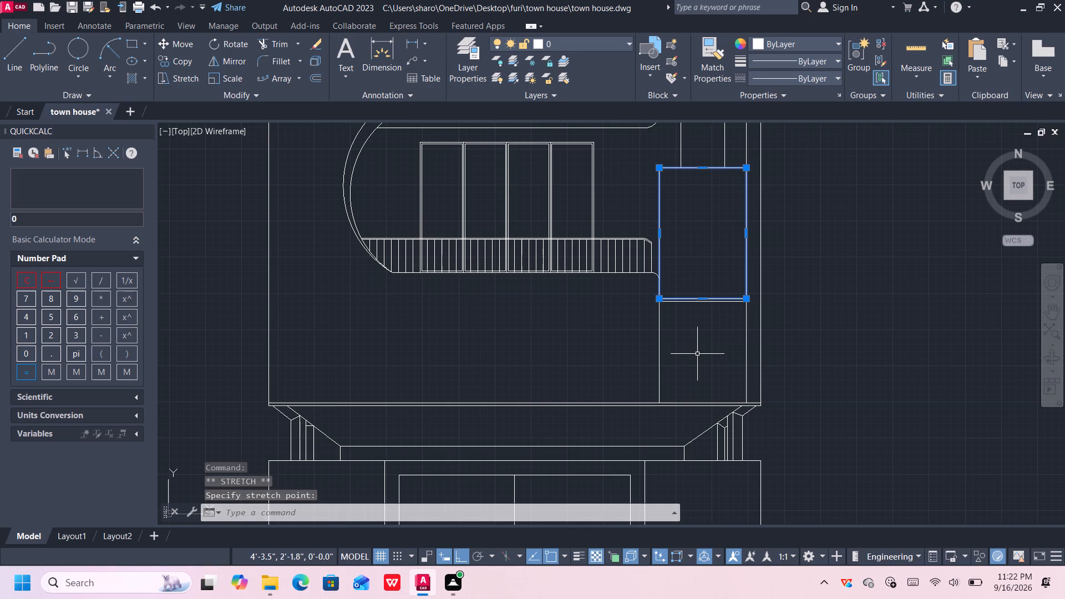
{"action": "key", "text": "Escape"}
Stretch the top edge of the small rectangle above the bay's larger rectangle down about 1".
{"action": "middle_click_drag", "start_coordinate": [705, 231], "coordinate": [707, 286]}
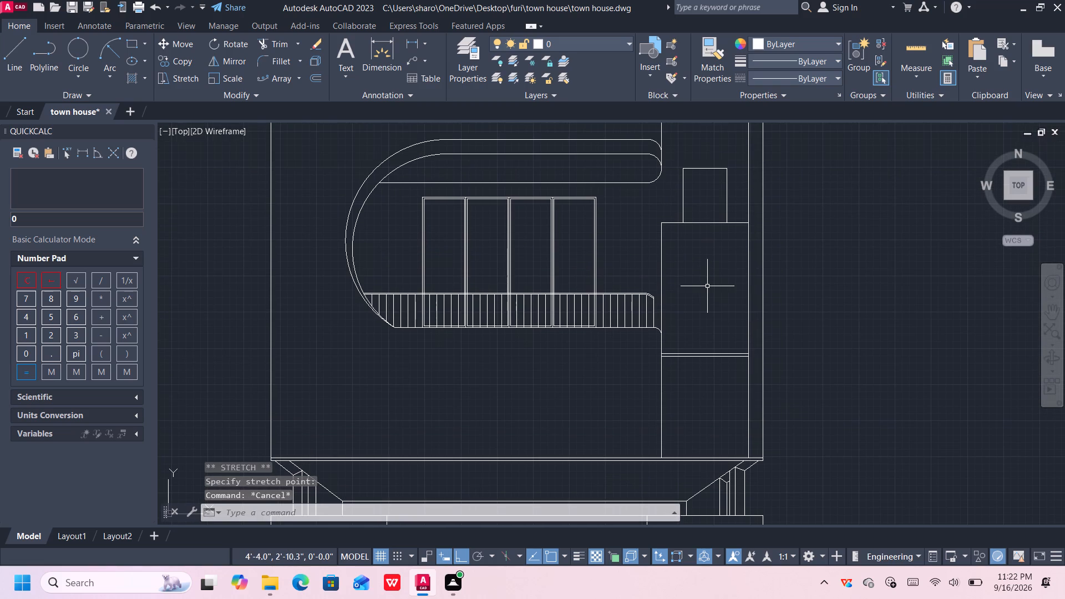
{"action": "left_click", "coordinate": [693, 170]}
{"action": "left_click", "coordinate": [679, 171]}
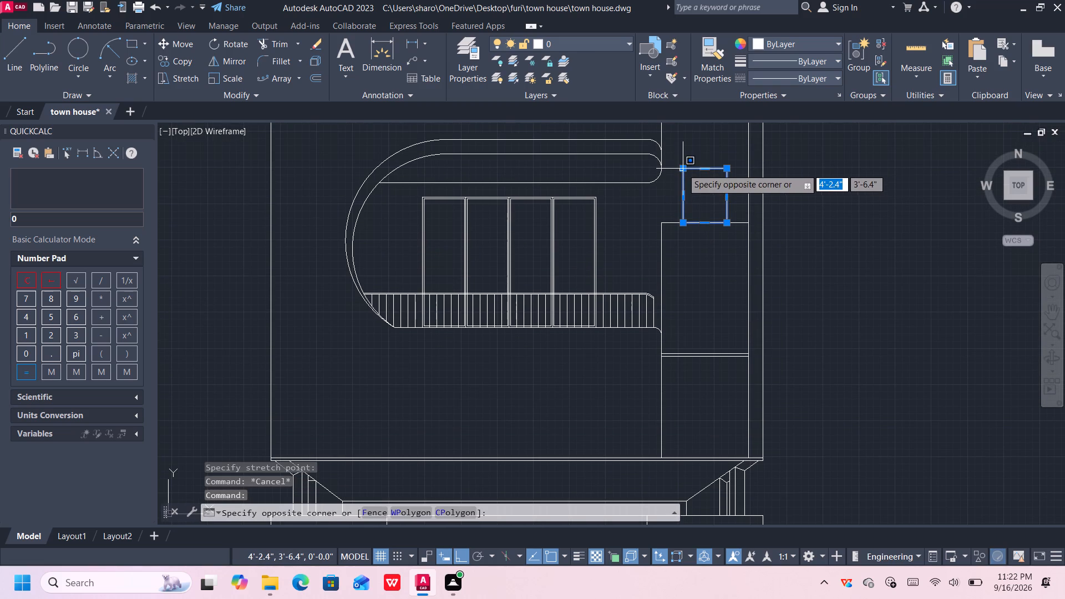
{"action": "left_click", "coordinate": [681, 167]}
{"action": "left_click", "coordinate": [681, 167]}
{"action": "left_click", "coordinate": [679, 168]}
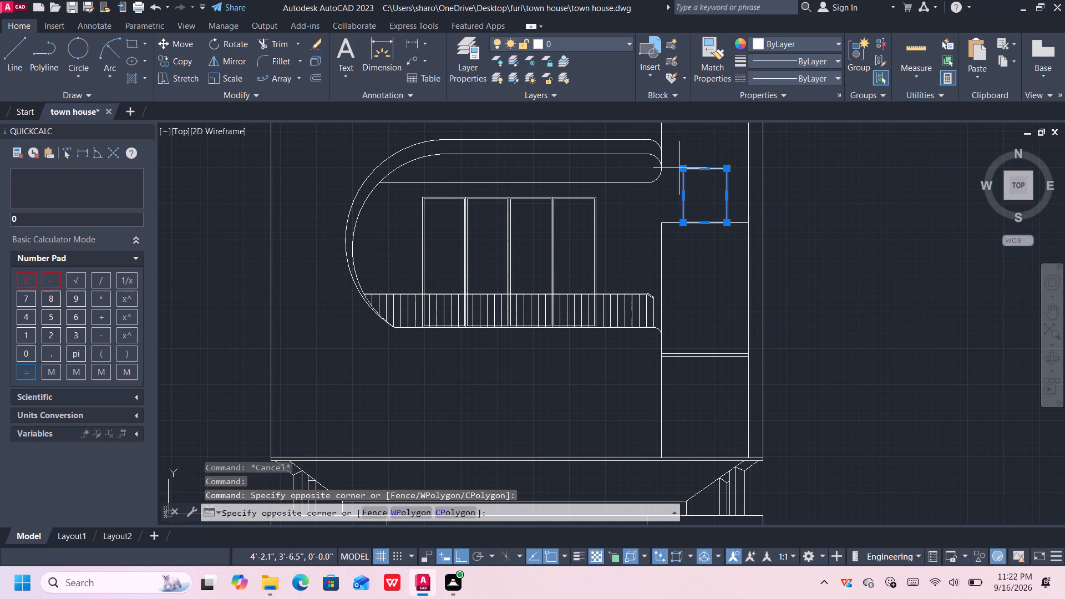
{"action": "left_click", "coordinate": [682, 169]}
{"action": "left_click_drag", "start_coordinate": [683, 170], "coordinate": [686, 174]}
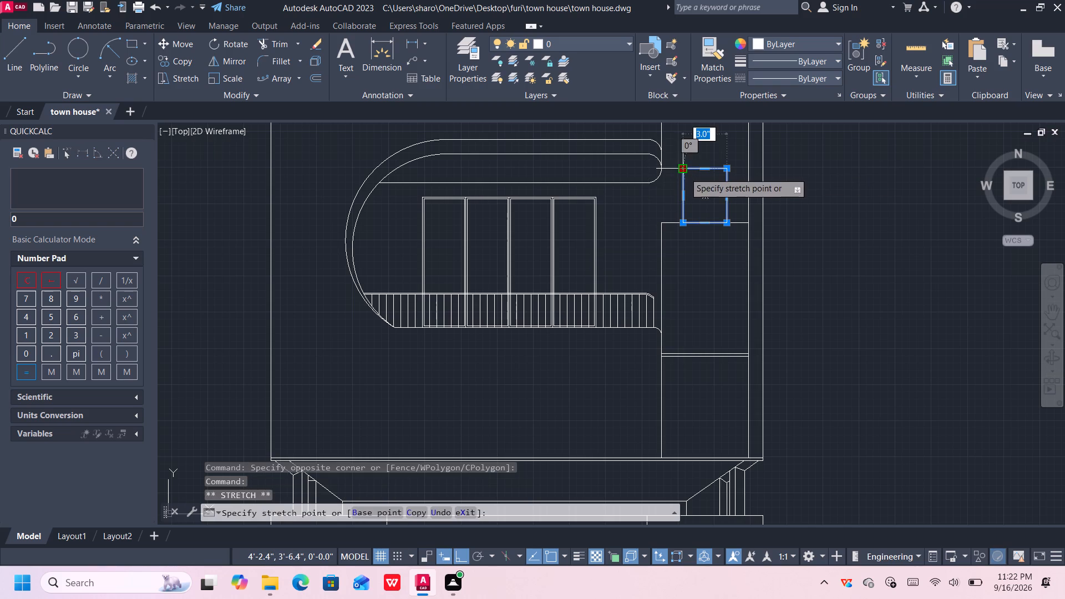
{"action": "left_click_drag", "start_coordinate": [686, 174], "coordinate": [694, 182]}
{"action": "key", "text": "Escape"}
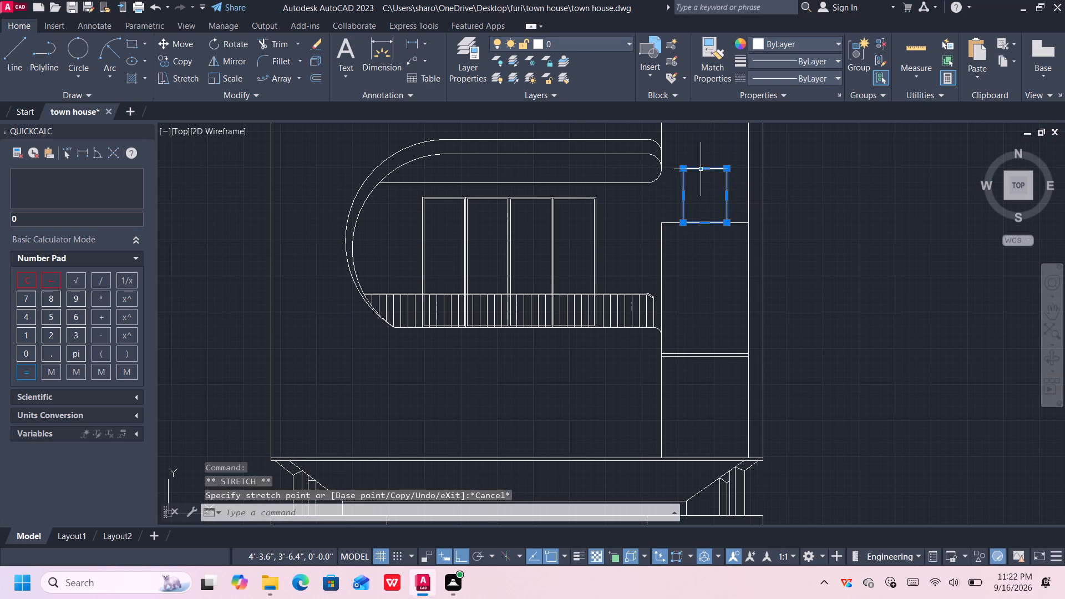
{"action": "left_click", "coordinate": [701, 170]}
{"action": "left_click_drag", "start_coordinate": [704, 169], "coordinate": [707, 185]}
{"action": "left_click", "coordinate": [707, 185]}
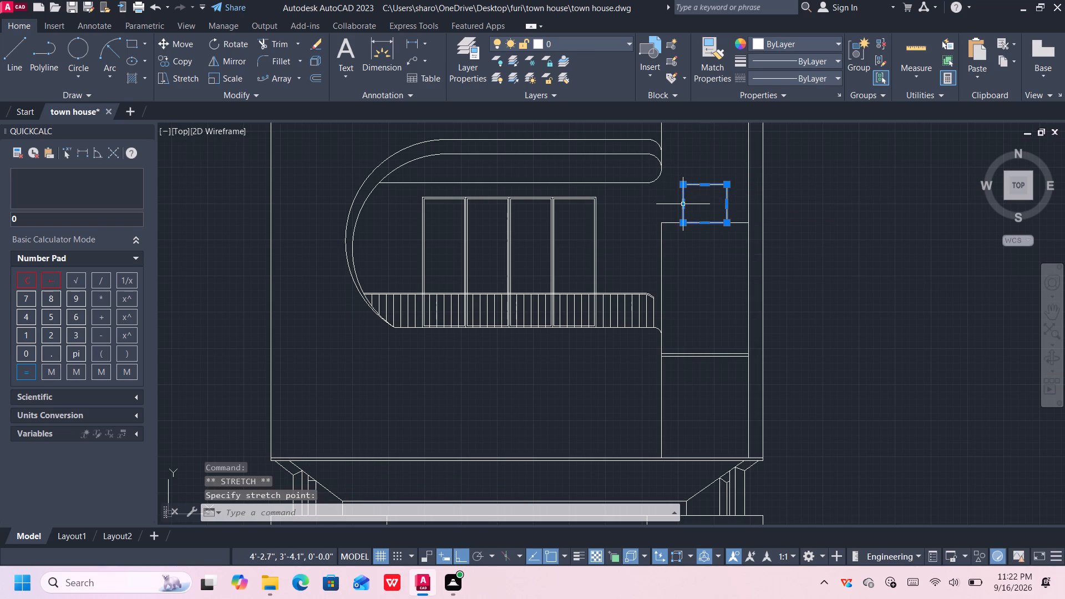
Stretch the small rectangle's left edge inward about 0.9" to make it narrower.
{"action": "left_click", "coordinate": [685, 205]}
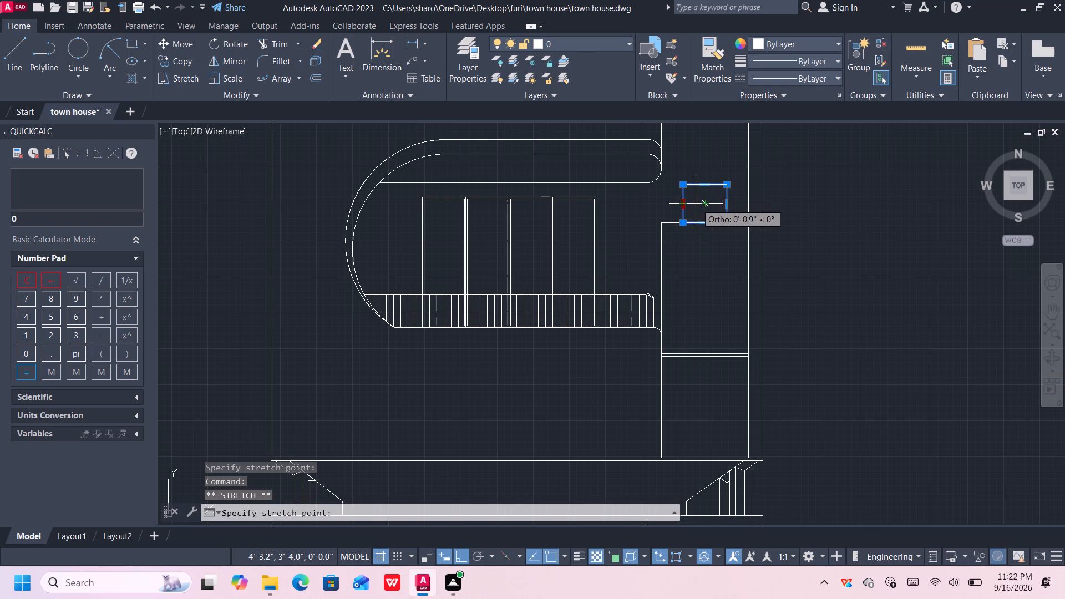
{"action": "left_click", "coordinate": [696, 204]}
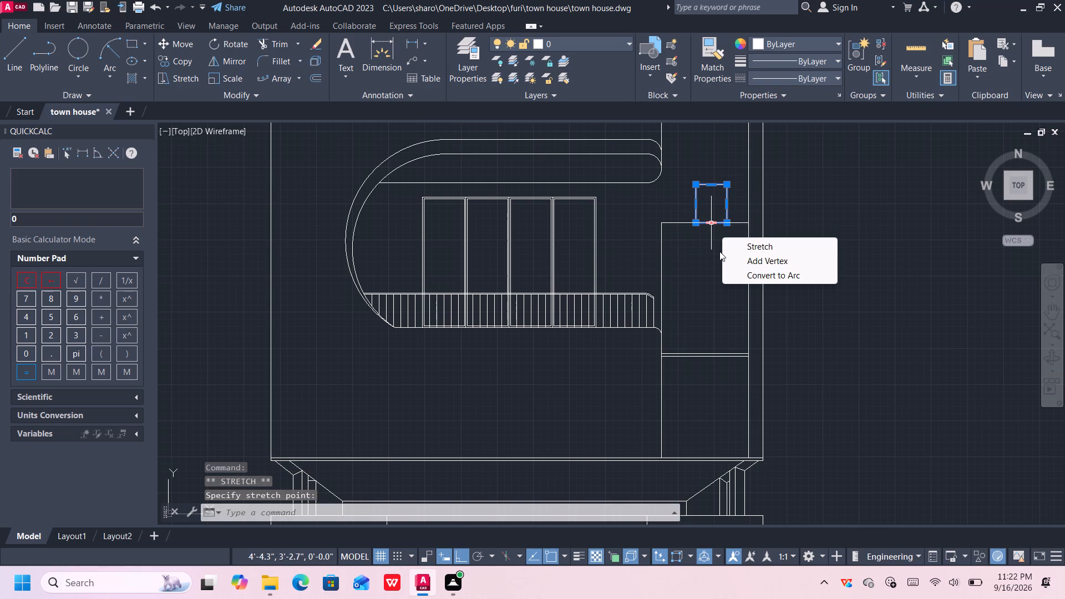
{"action": "key", "text": "Escape"}
{"action": "key", "text": "Escape"}
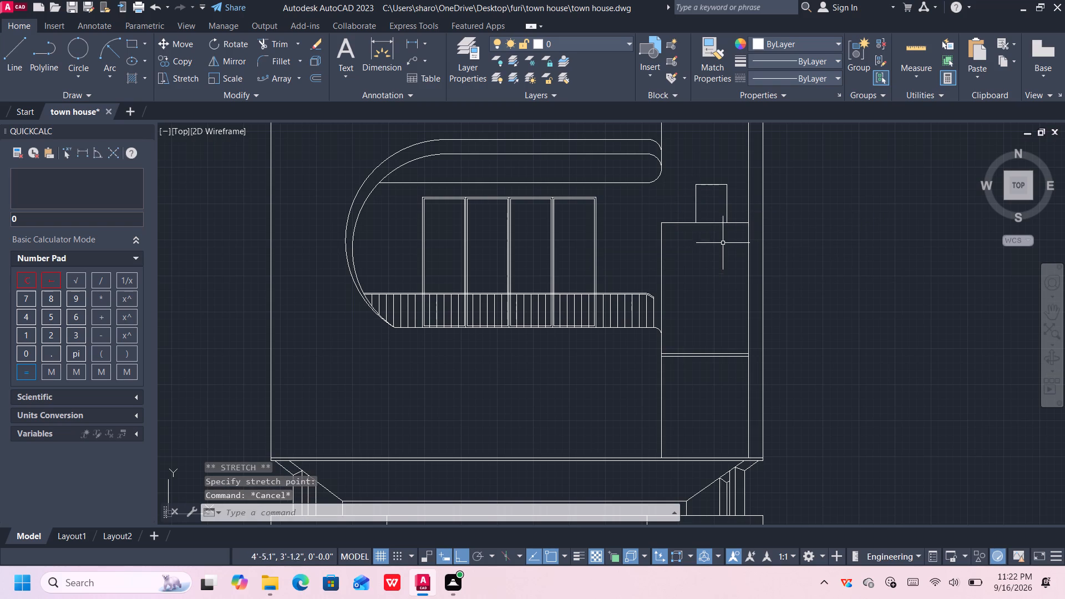
Move the small rectangle about 0.4" to the left so it sits centred above the larger rectangle in the bay.
{"action": "left_click", "coordinate": [726, 216]}
{"action": "right_click", "coordinate": [719, 220]}
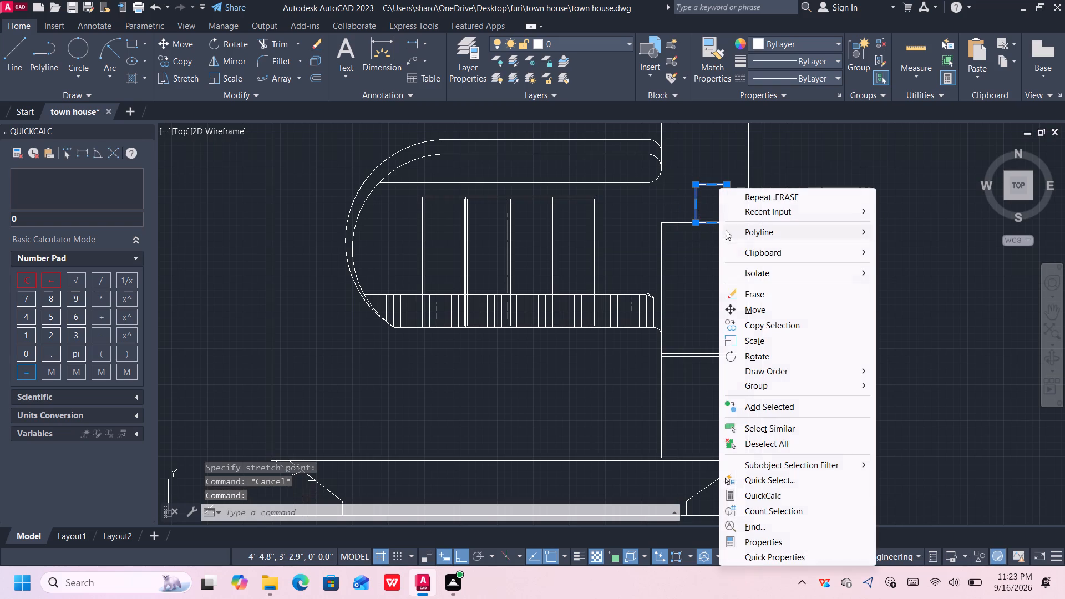
{"action": "left_click", "coordinate": [743, 306]}
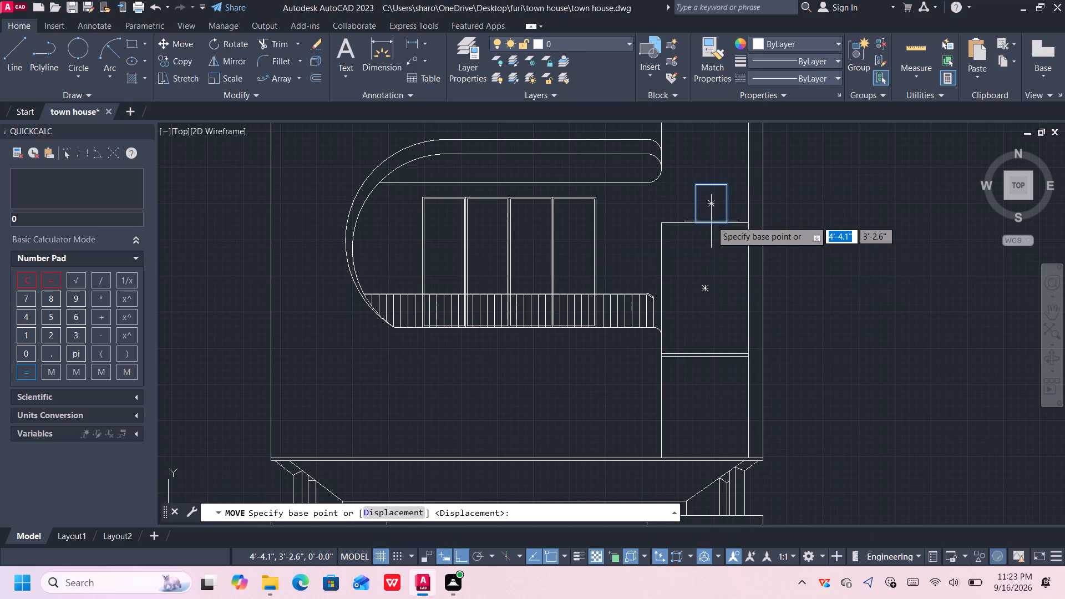
{"action": "left_click", "coordinate": [712, 219]}
{"action": "left_click", "coordinate": [706, 219]}
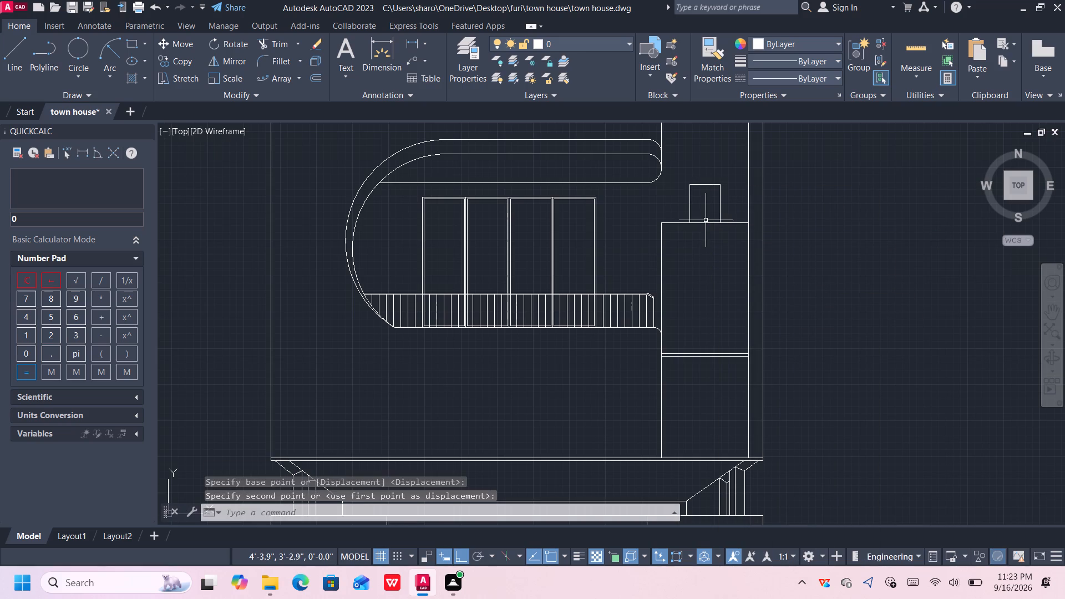
Look over the elevation from the ground floor doors up to the upper curved compartment.
{"action": "scroll", "coordinate": [724, 315], "scroll_direction": "down", "scroll_amount": 1}
{"action": "middle_click_drag", "start_coordinate": [723, 317], "coordinate": [719, 314]}
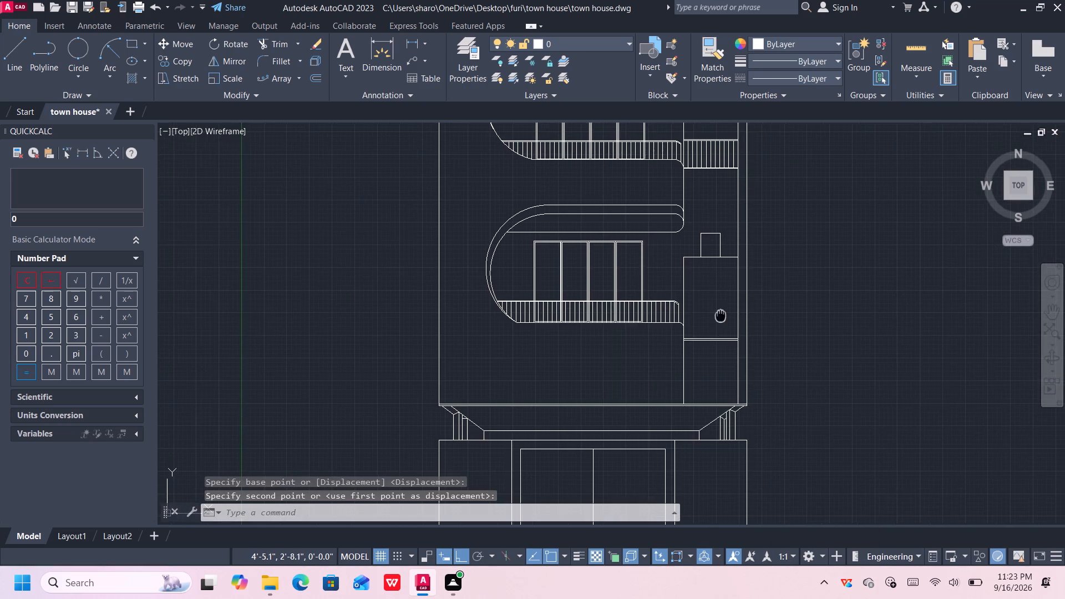
{"action": "middle_click_drag", "start_coordinate": [719, 314], "coordinate": [719, 268]}
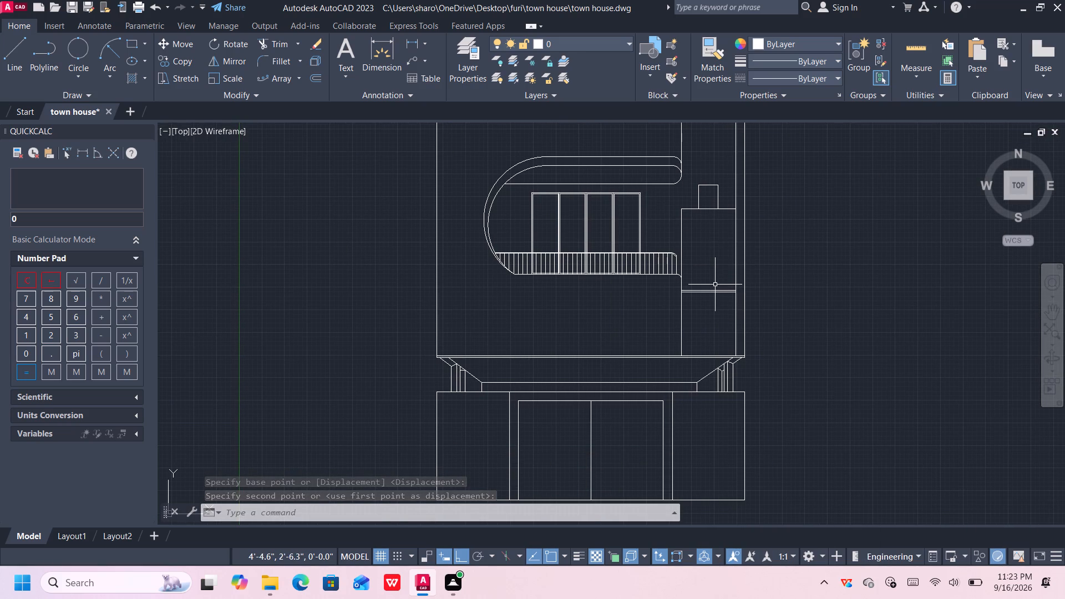
{"action": "middle_click_drag", "start_coordinate": [713, 319], "coordinate": [713, 295]}
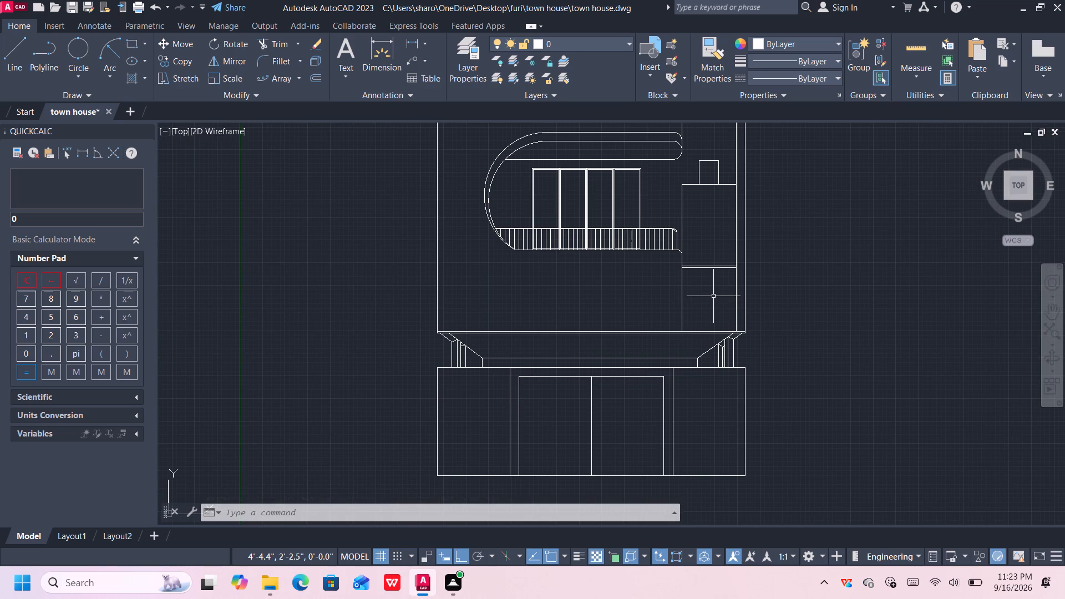
{"action": "key", "text": "Escape"}
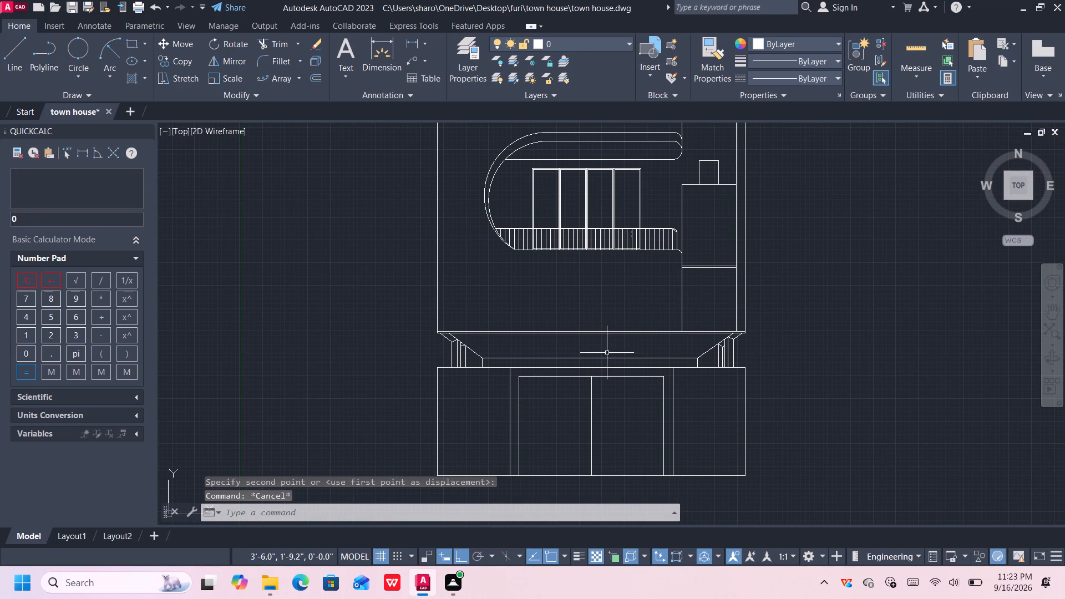
{"action": "middle_click_drag", "start_coordinate": [601, 175], "coordinate": [612, 286]}
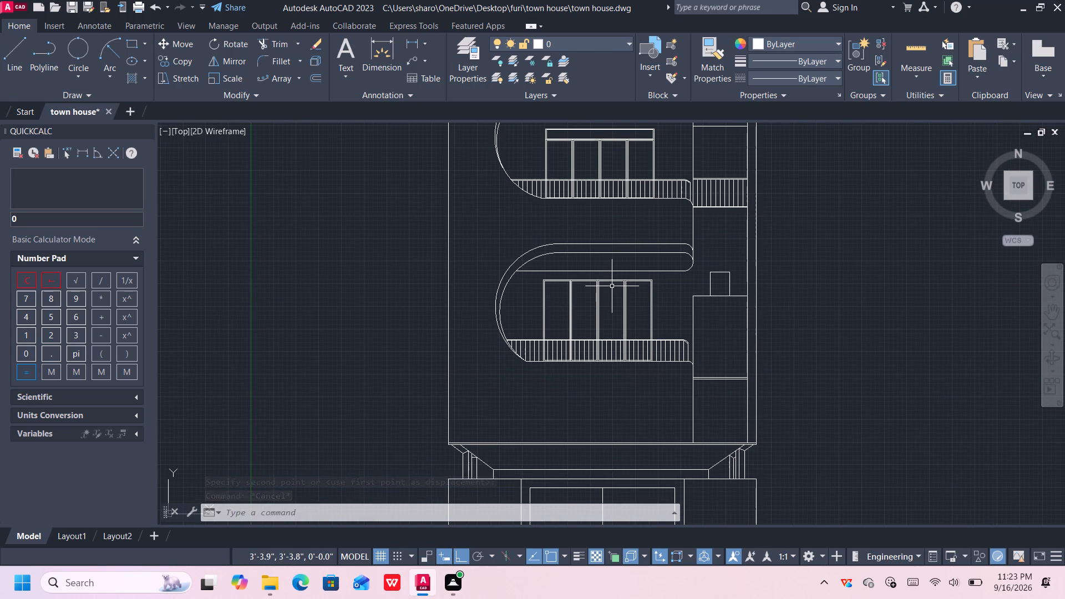
{"action": "middle_click_drag", "start_coordinate": [615, 250], "coordinate": [615, 252]}
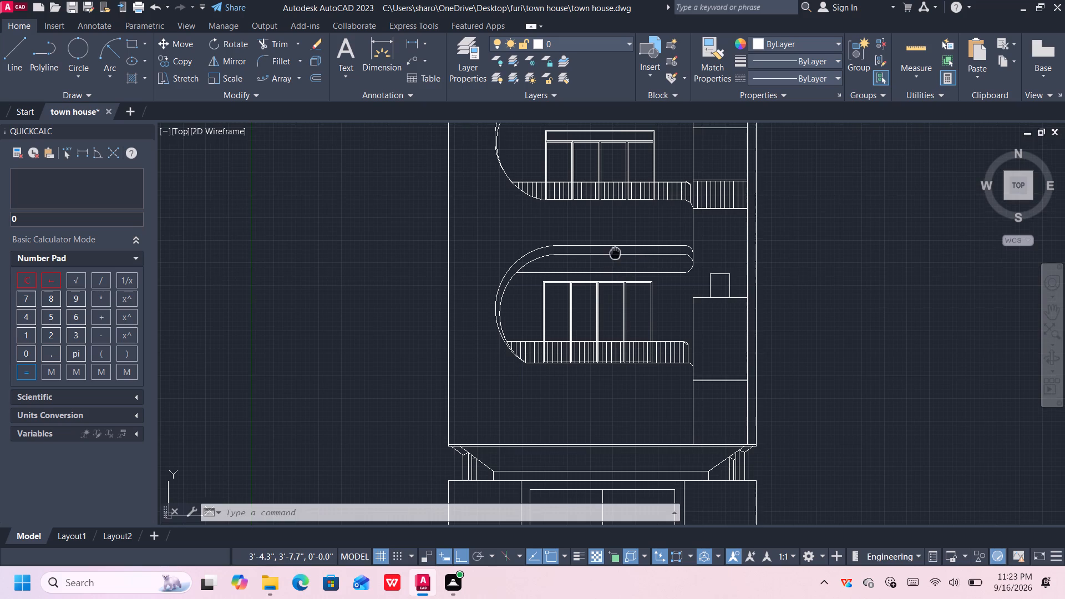
{"action": "middle_click_drag", "start_coordinate": [615, 252], "coordinate": [626, 368]}
{"action": "middle_click_drag", "start_coordinate": [623, 183], "coordinate": [628, 219]}
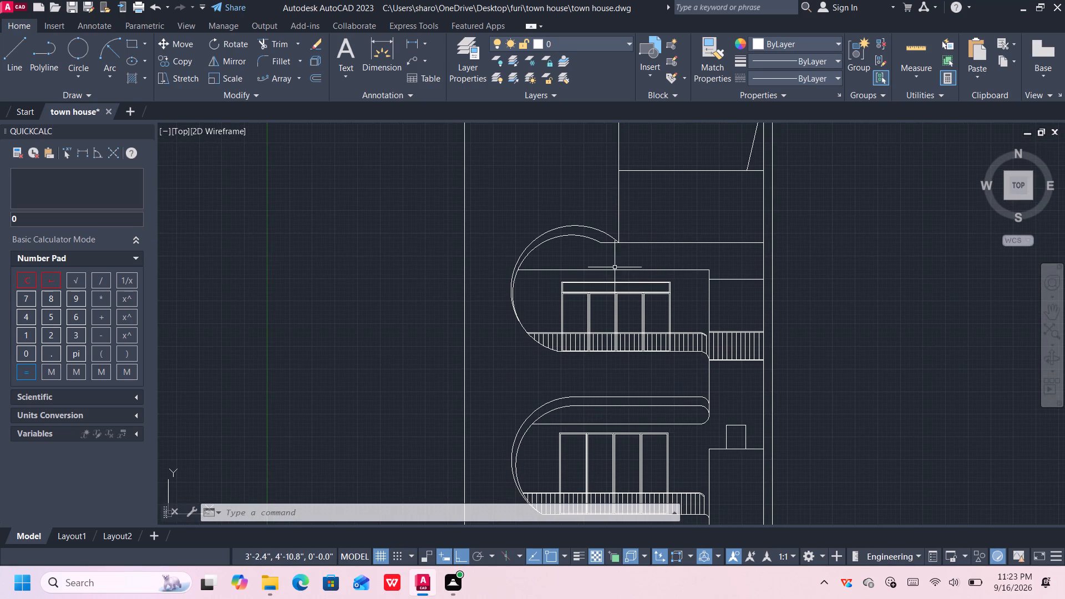
{"action": "middle_click_drag", "start_coordinate": [612, 268], "coordinate": [608, 200]}
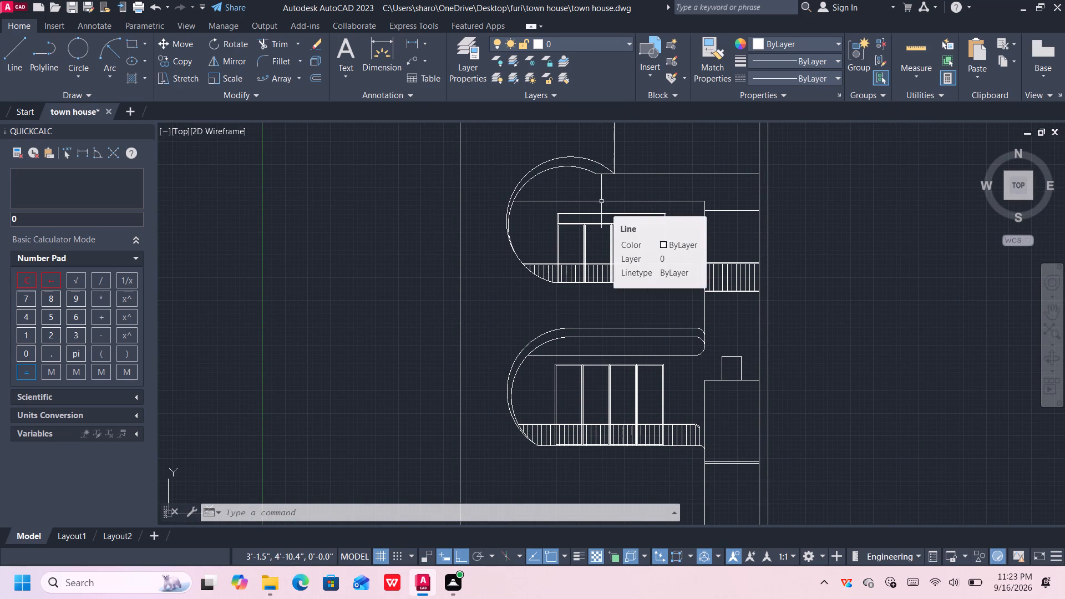
Draw a small circle of about 0.3" radius in the band above the upper curved compartment's windows.
{"action": "type", "text": "cir"}
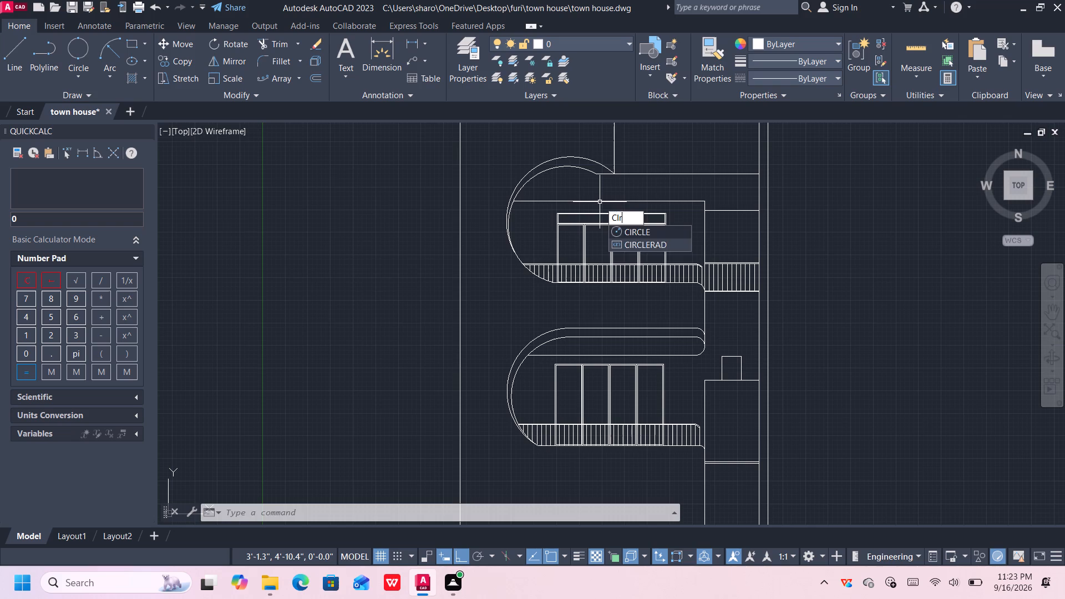
{"action": "key", "text": "Return"}
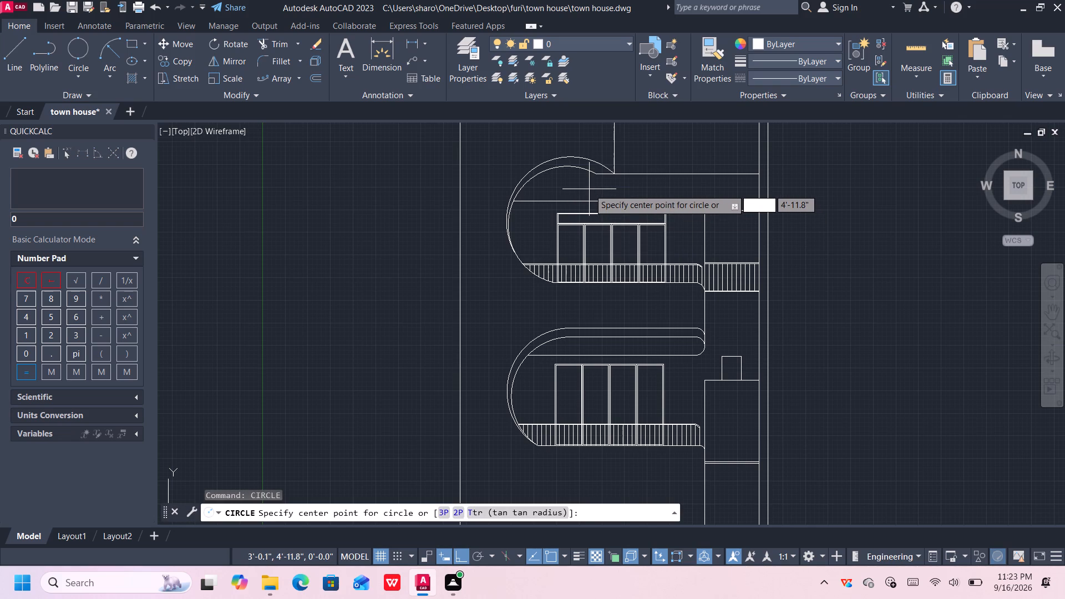
{"action": "scroll", "coordinate": [589, 189], "scroll_direction": "up", "scroll_amount": 1}
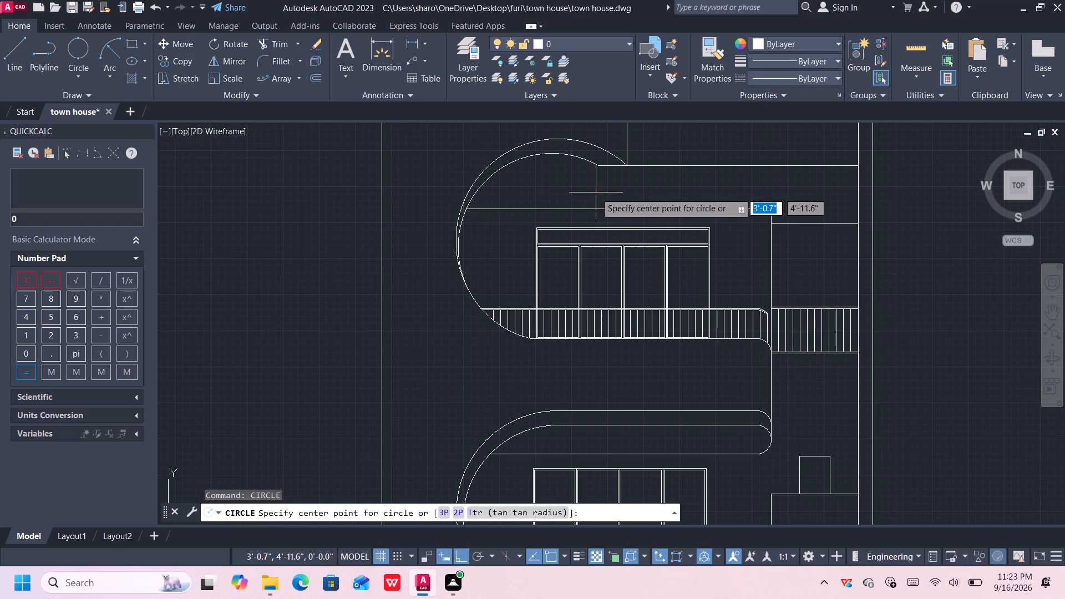
{"action": "left_click", "coordinate": [605, 192]}
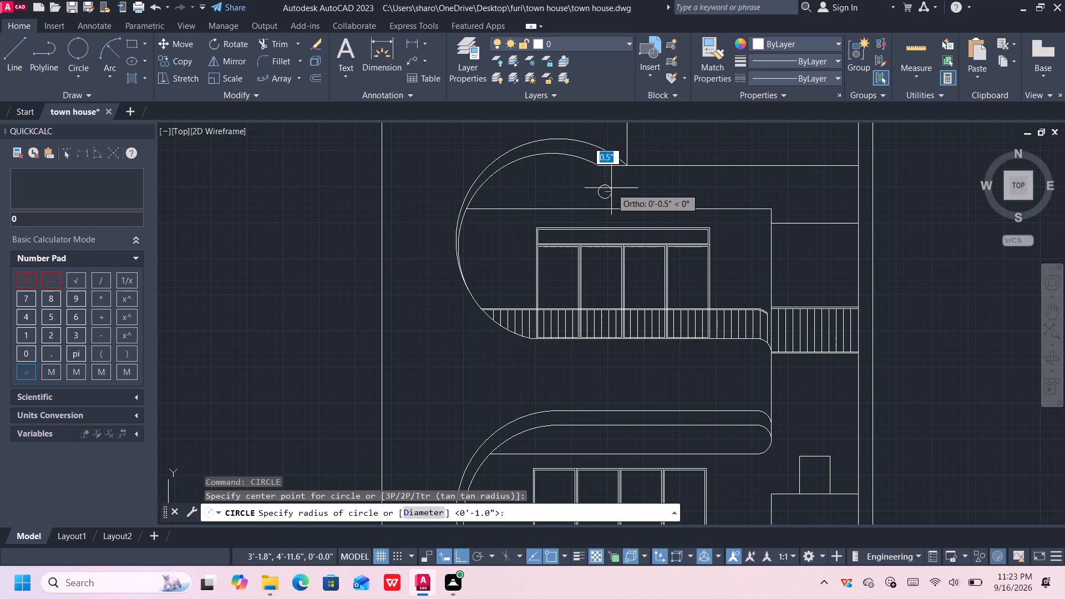
{"action": "left_click", "coordinate": [608, 188]}
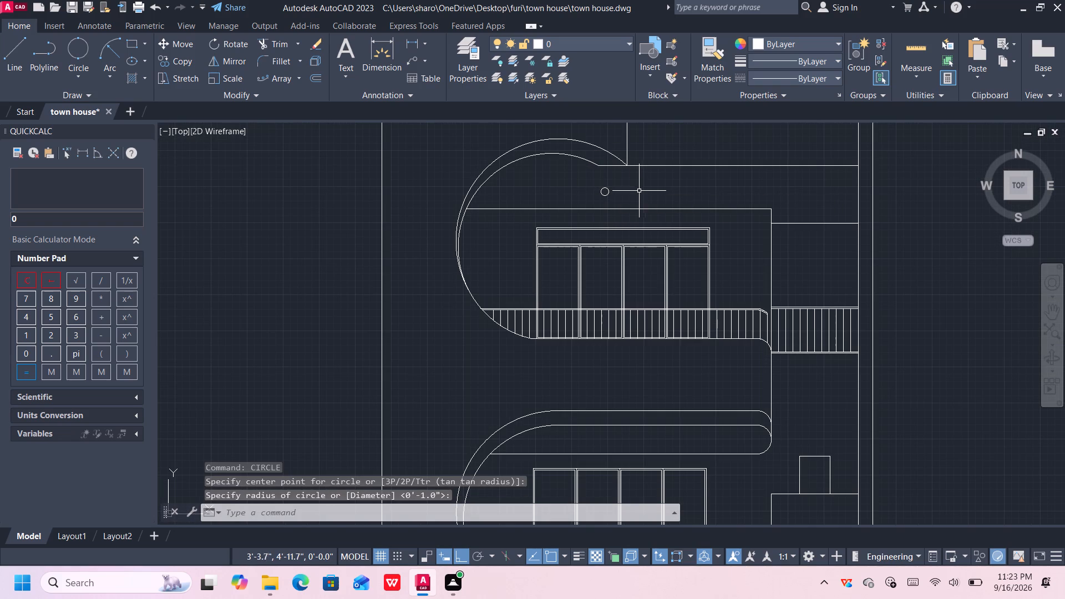
Copy the small circle and paste it about 4.4" to its right in the same upper band.
{"action": "left_click", "coordinate": [608, 190]}
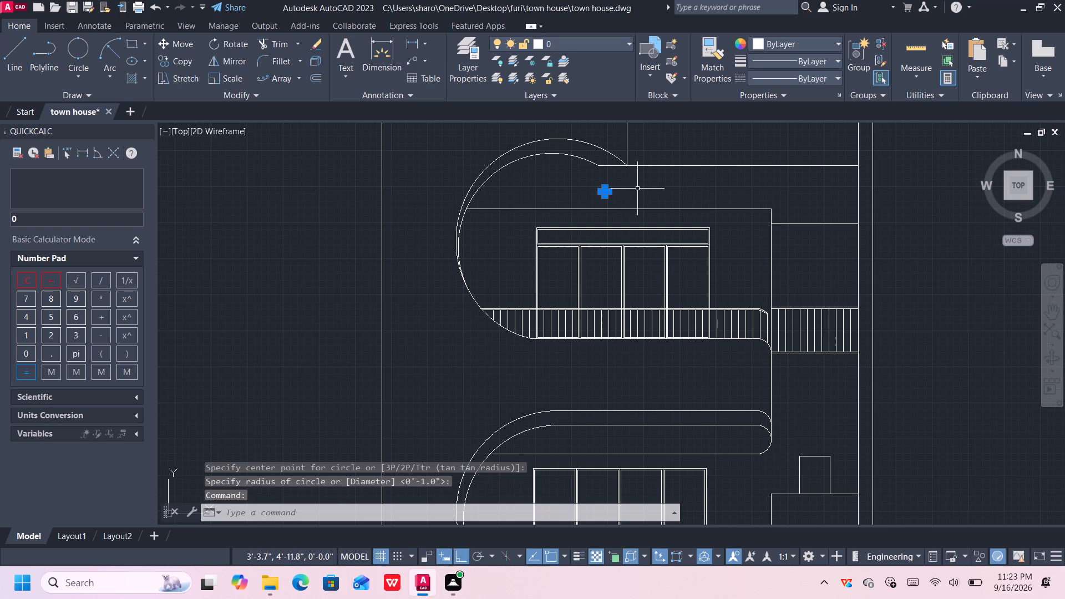
{"action": "key", "text": "ctrl+c"}
{"action": "key", "text": "ctrl+v"}
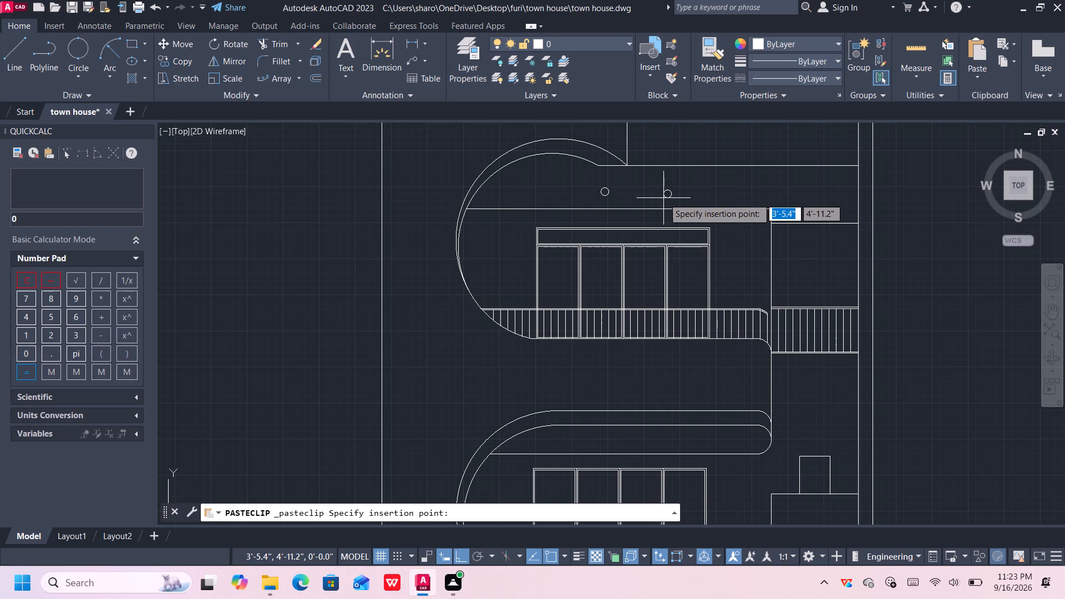
{"action": "left_click", "coordinate": [663, 198]}
Paste two more copies of the circle about 5.4" apart in the band above the lower compartment's windows.
{"action": "scroll", "coordinate": [666, 232], "scroll_direction": "down", "scroll_amount": 1}
{"action": "middle_click_drag", "start_coordinate": [668, 312], "coordinate": [659, 250]}
{"action": "key", "text": "ctrl+v"}
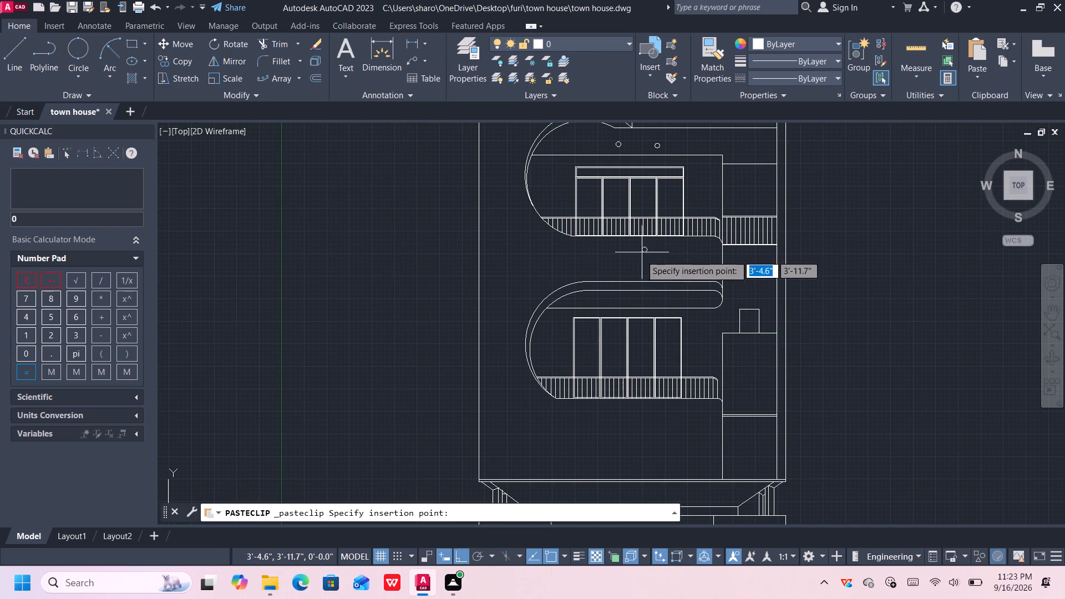
{"action": "scroll", "coordinate": [611, 305], "scroll_direction": "up", "scroll_amount": 2}
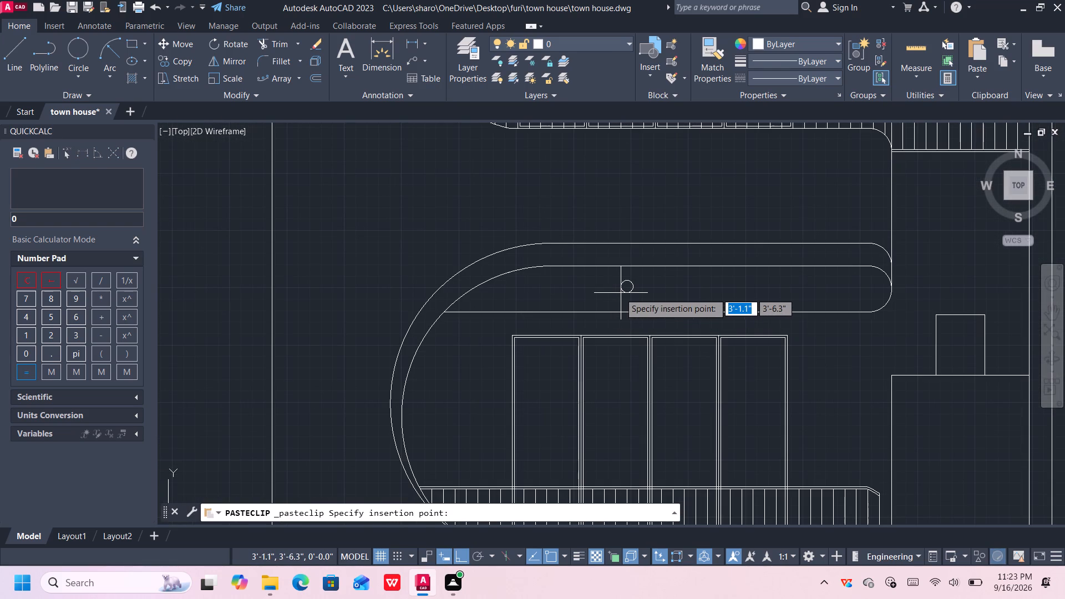
{"action": "left_click", "coordinate": [640, 294]}
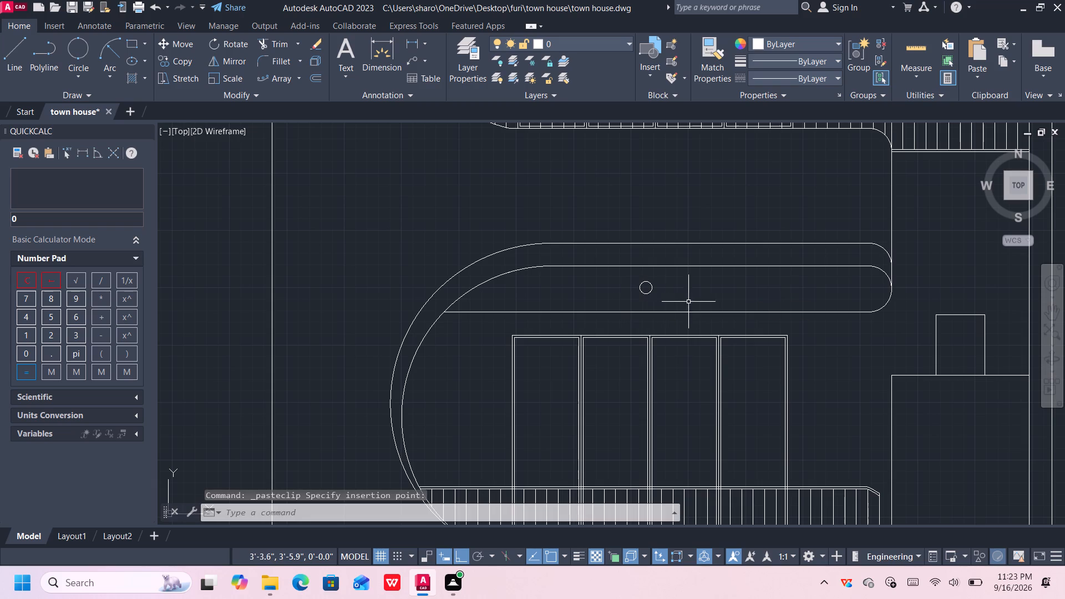
{"action": "key", "text": "ctrl+v"}
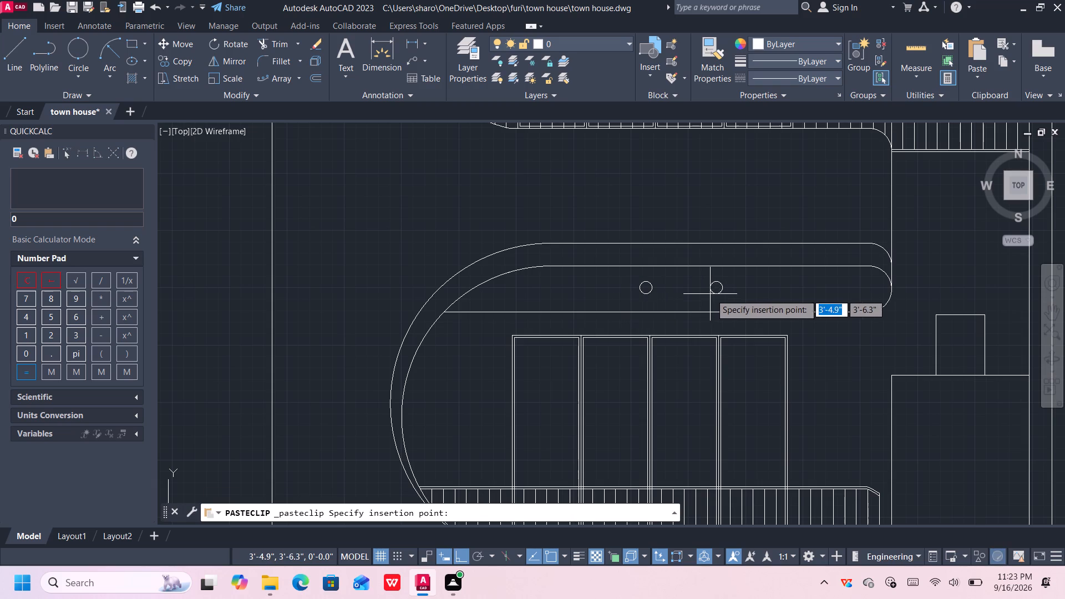
{"action": "left_click", "coordinate": [762, 295]}
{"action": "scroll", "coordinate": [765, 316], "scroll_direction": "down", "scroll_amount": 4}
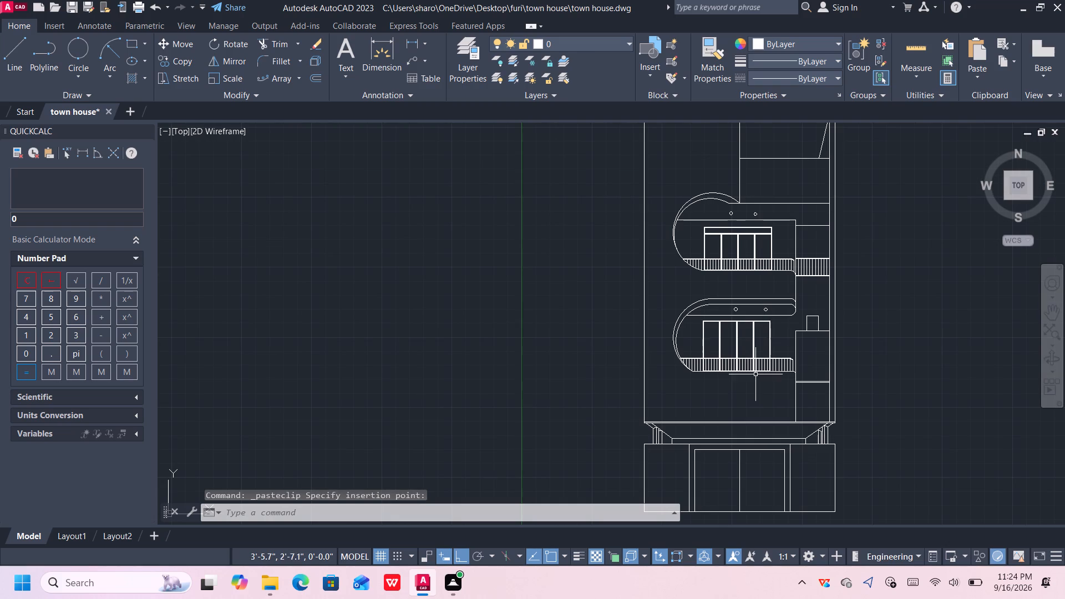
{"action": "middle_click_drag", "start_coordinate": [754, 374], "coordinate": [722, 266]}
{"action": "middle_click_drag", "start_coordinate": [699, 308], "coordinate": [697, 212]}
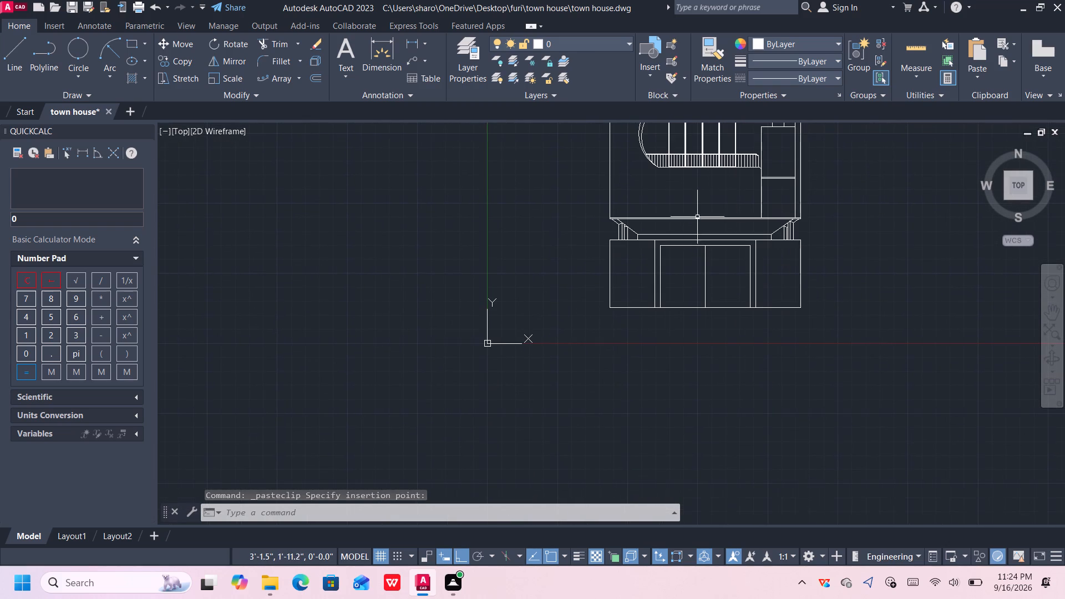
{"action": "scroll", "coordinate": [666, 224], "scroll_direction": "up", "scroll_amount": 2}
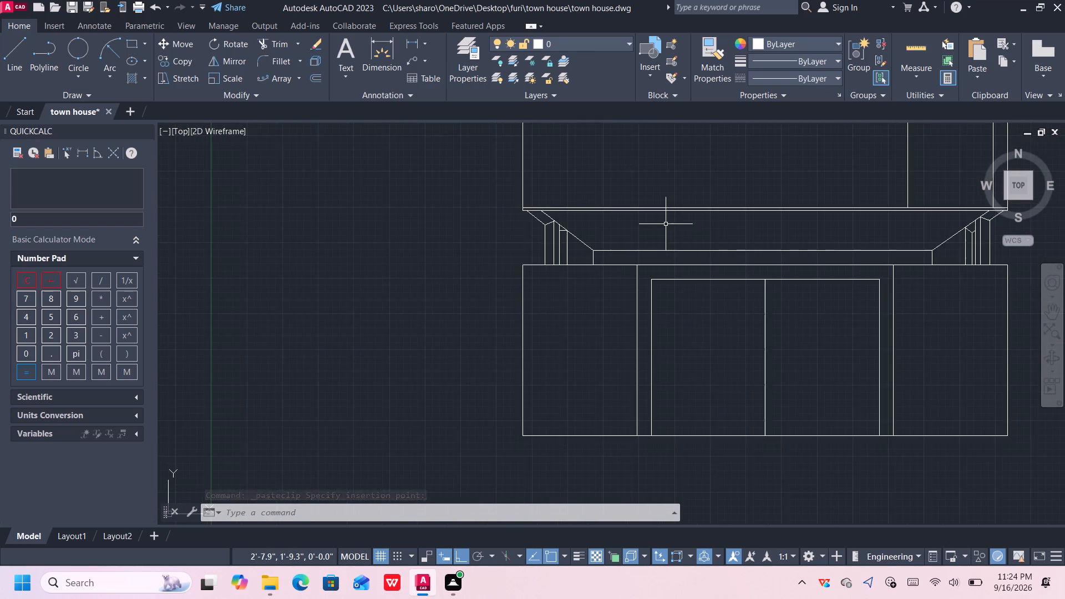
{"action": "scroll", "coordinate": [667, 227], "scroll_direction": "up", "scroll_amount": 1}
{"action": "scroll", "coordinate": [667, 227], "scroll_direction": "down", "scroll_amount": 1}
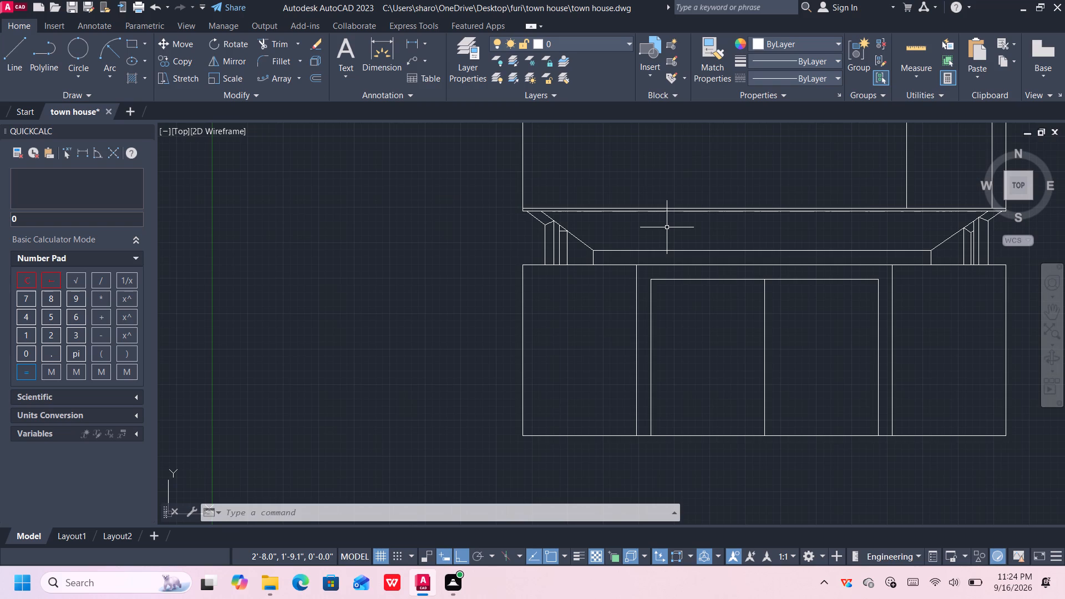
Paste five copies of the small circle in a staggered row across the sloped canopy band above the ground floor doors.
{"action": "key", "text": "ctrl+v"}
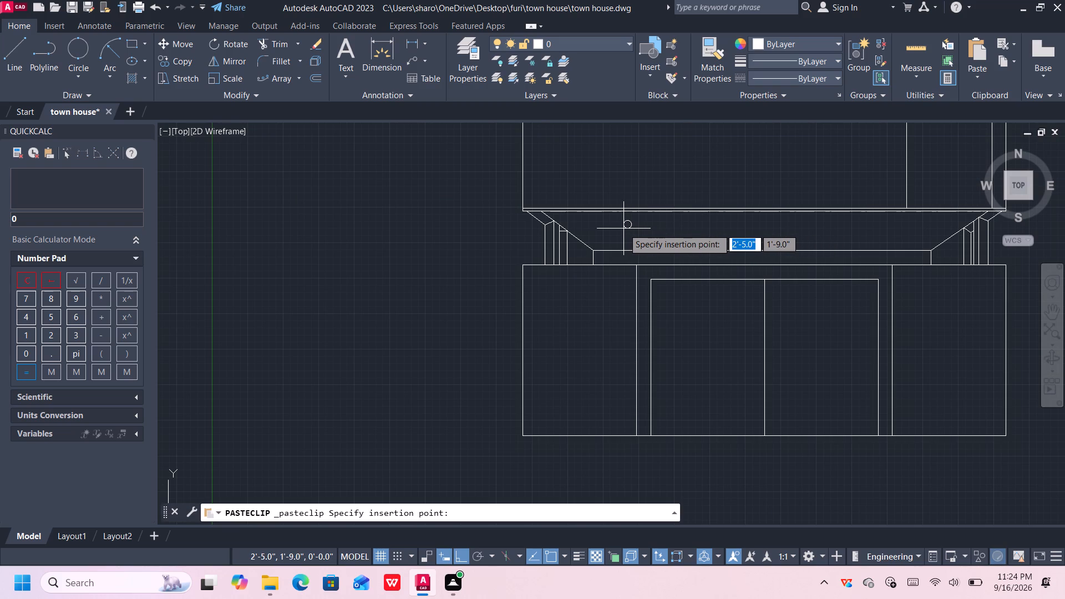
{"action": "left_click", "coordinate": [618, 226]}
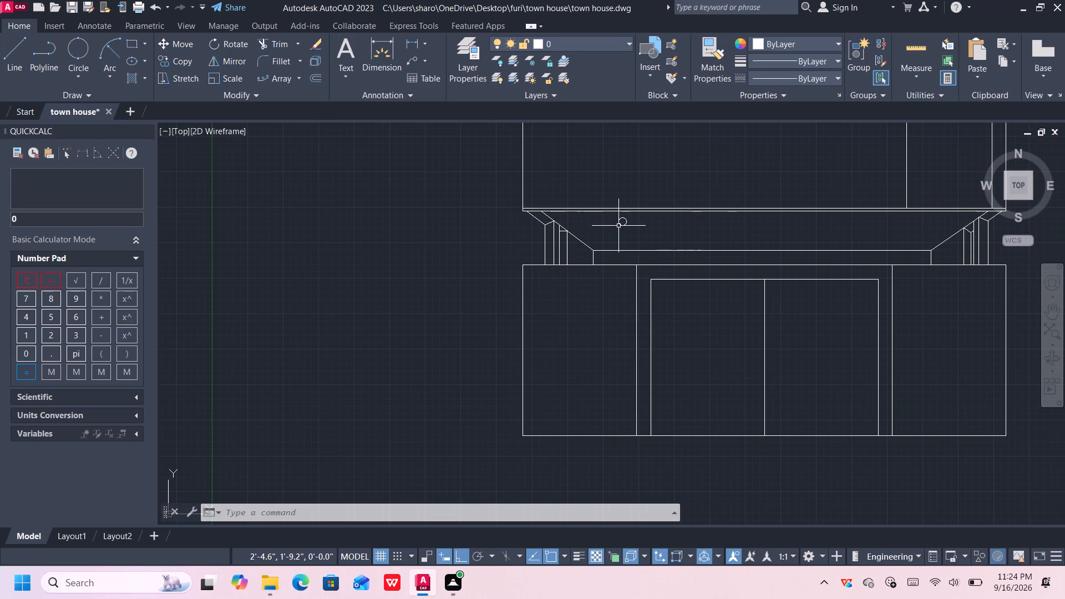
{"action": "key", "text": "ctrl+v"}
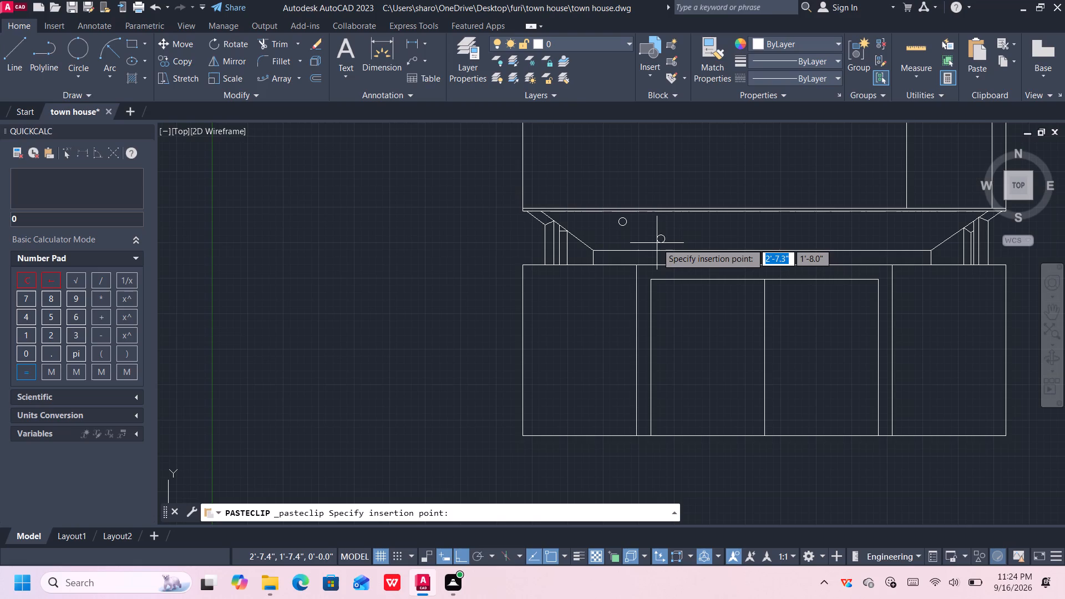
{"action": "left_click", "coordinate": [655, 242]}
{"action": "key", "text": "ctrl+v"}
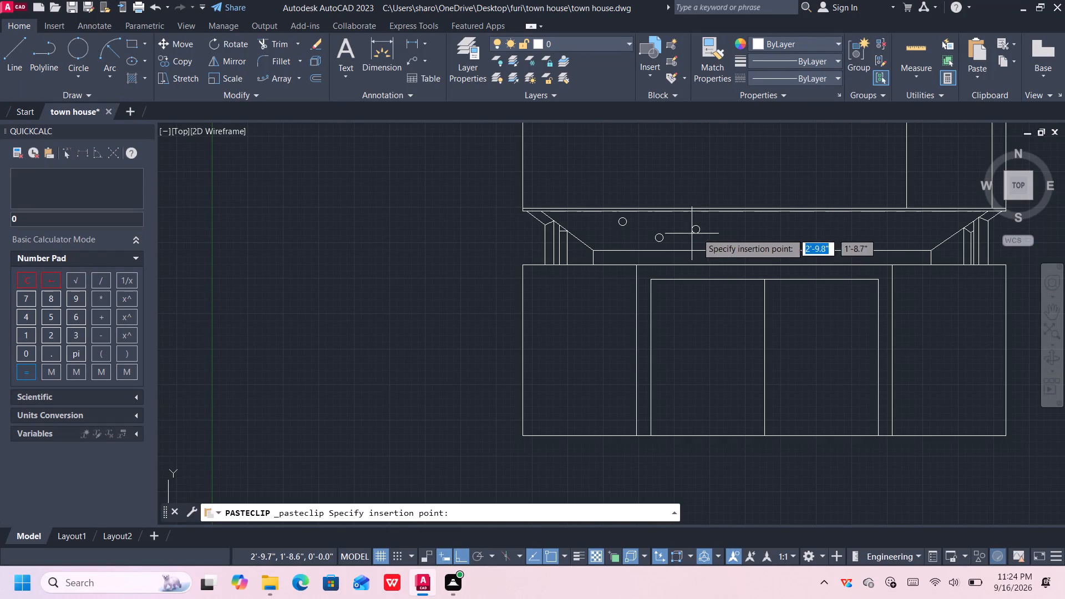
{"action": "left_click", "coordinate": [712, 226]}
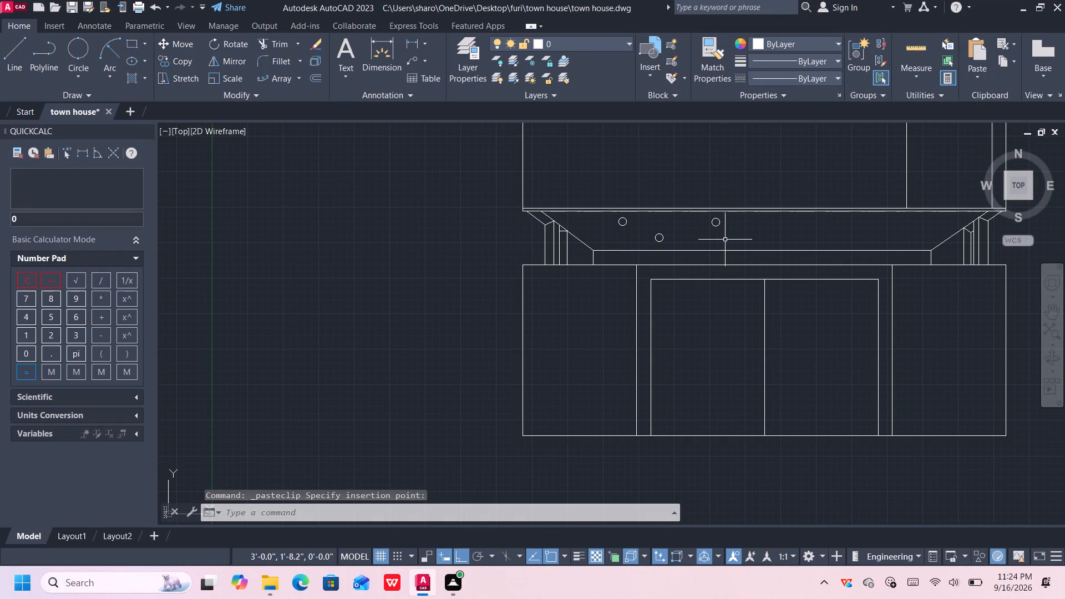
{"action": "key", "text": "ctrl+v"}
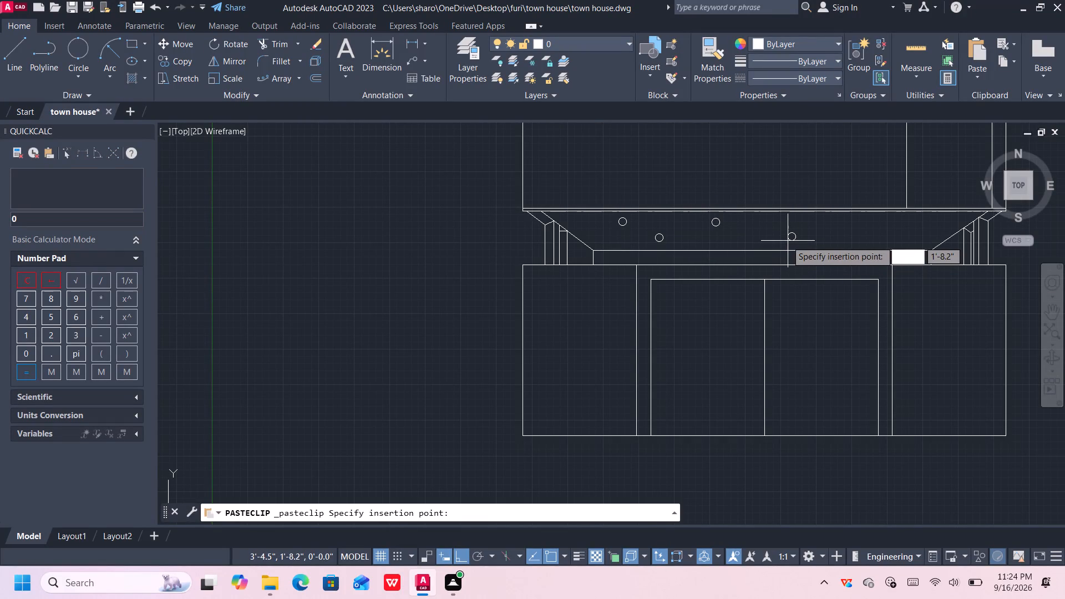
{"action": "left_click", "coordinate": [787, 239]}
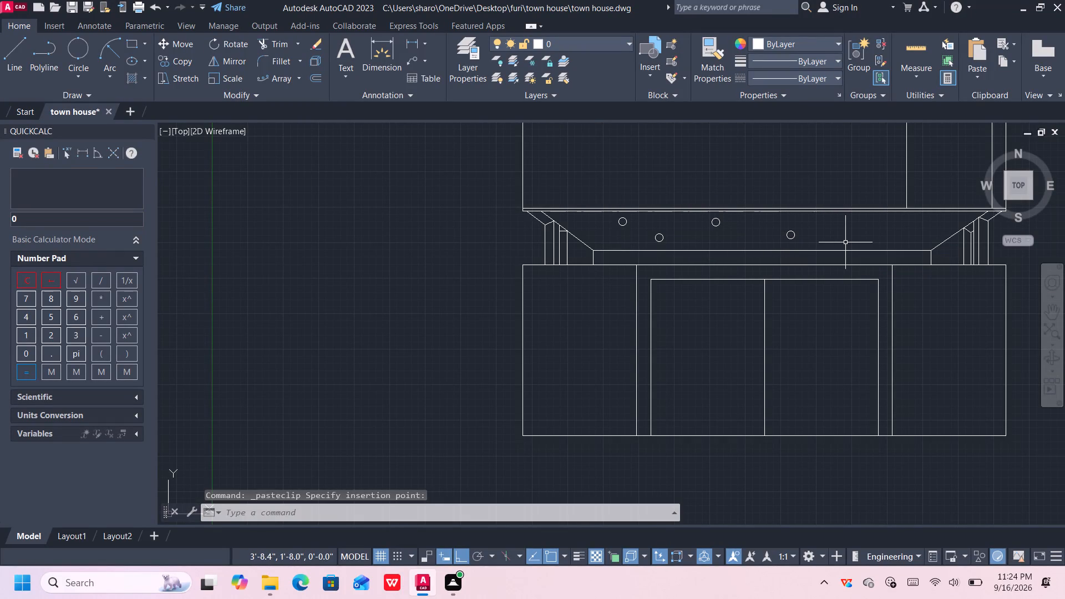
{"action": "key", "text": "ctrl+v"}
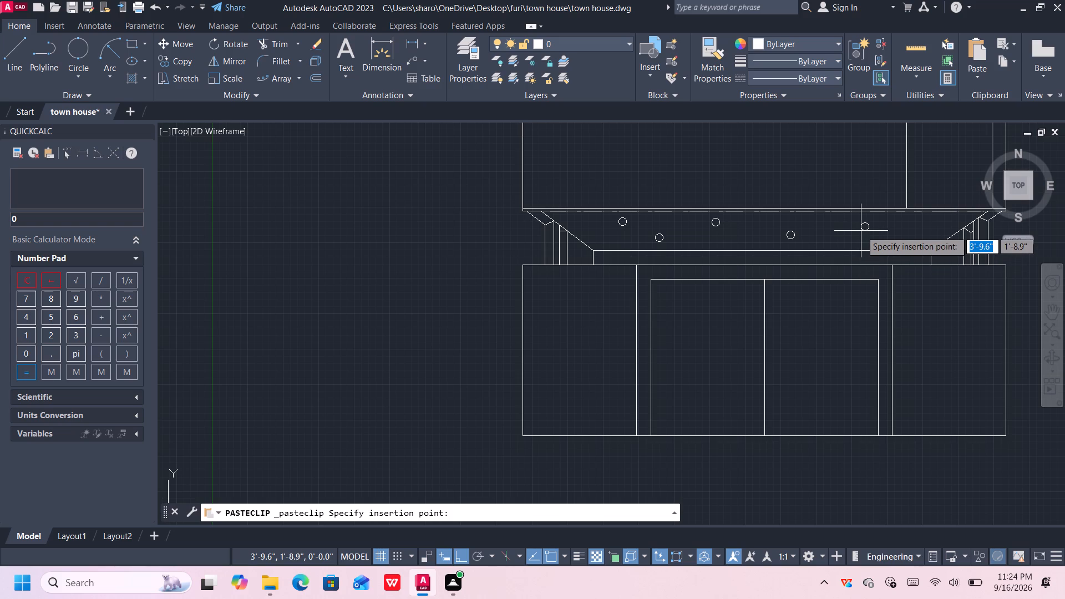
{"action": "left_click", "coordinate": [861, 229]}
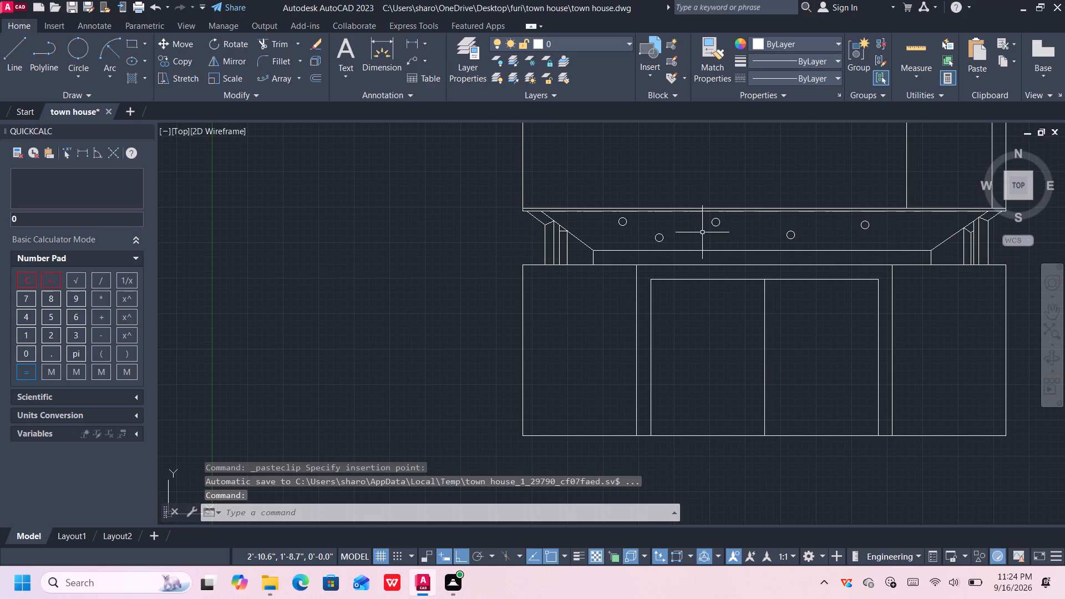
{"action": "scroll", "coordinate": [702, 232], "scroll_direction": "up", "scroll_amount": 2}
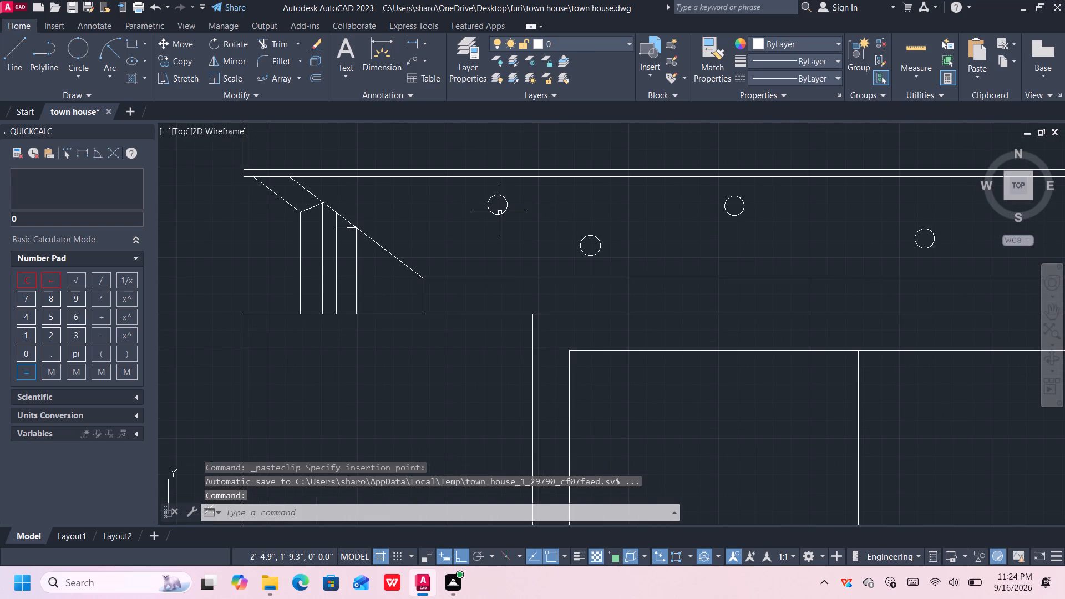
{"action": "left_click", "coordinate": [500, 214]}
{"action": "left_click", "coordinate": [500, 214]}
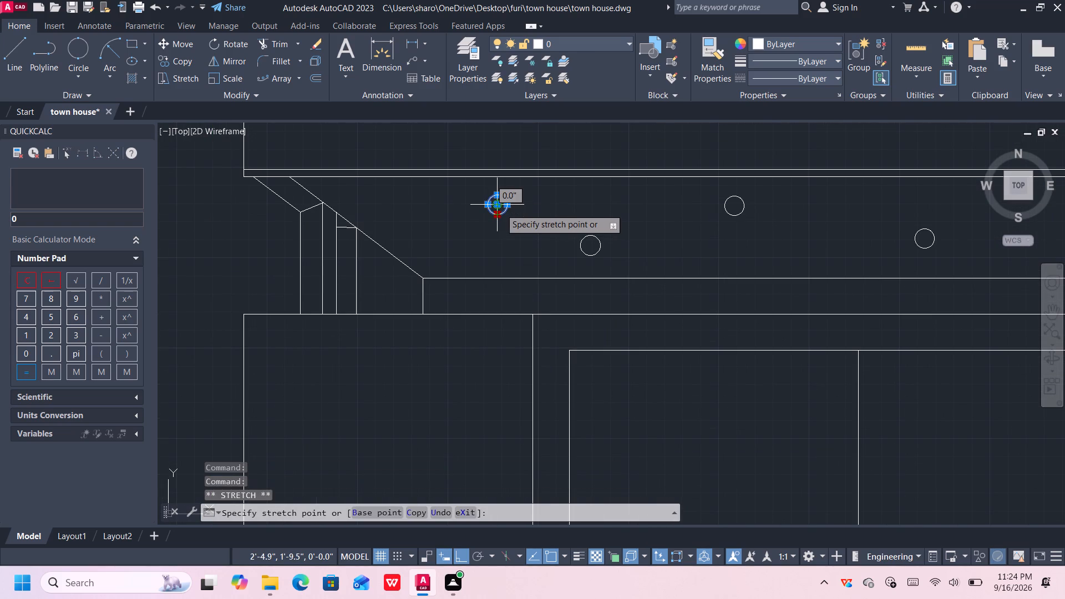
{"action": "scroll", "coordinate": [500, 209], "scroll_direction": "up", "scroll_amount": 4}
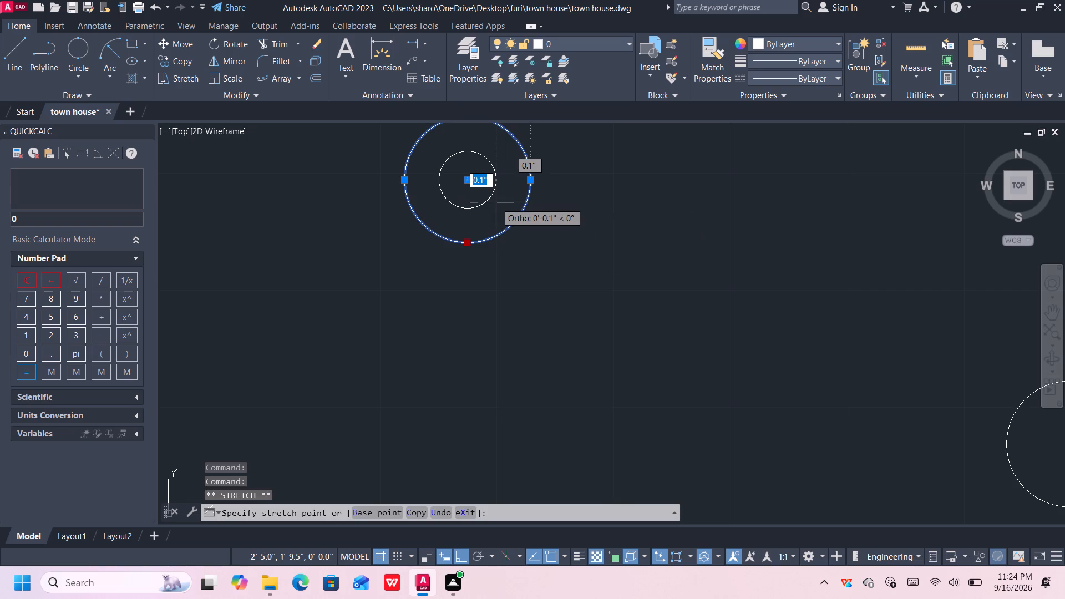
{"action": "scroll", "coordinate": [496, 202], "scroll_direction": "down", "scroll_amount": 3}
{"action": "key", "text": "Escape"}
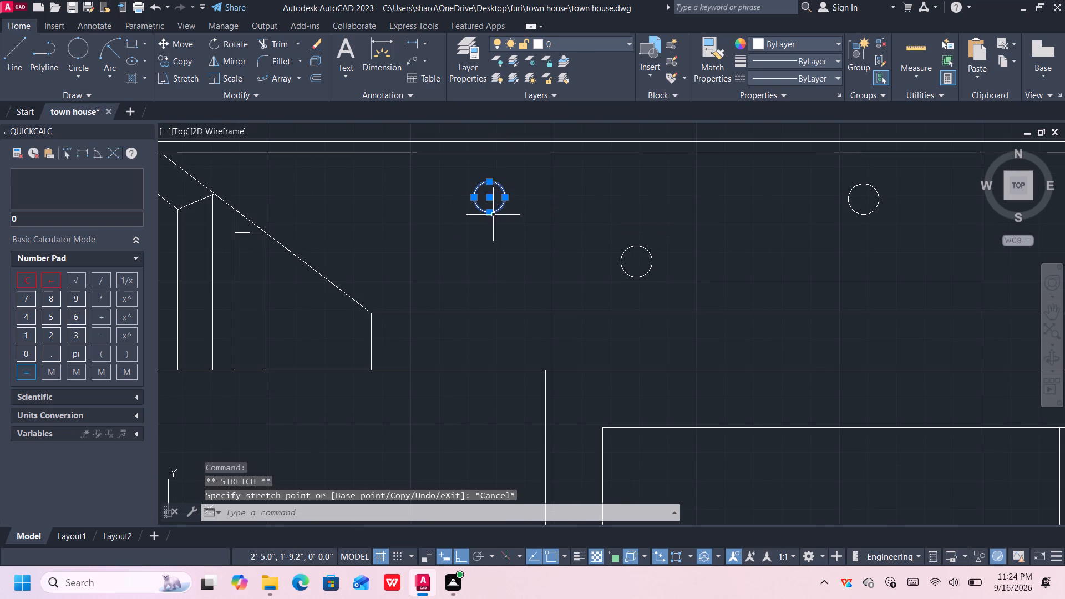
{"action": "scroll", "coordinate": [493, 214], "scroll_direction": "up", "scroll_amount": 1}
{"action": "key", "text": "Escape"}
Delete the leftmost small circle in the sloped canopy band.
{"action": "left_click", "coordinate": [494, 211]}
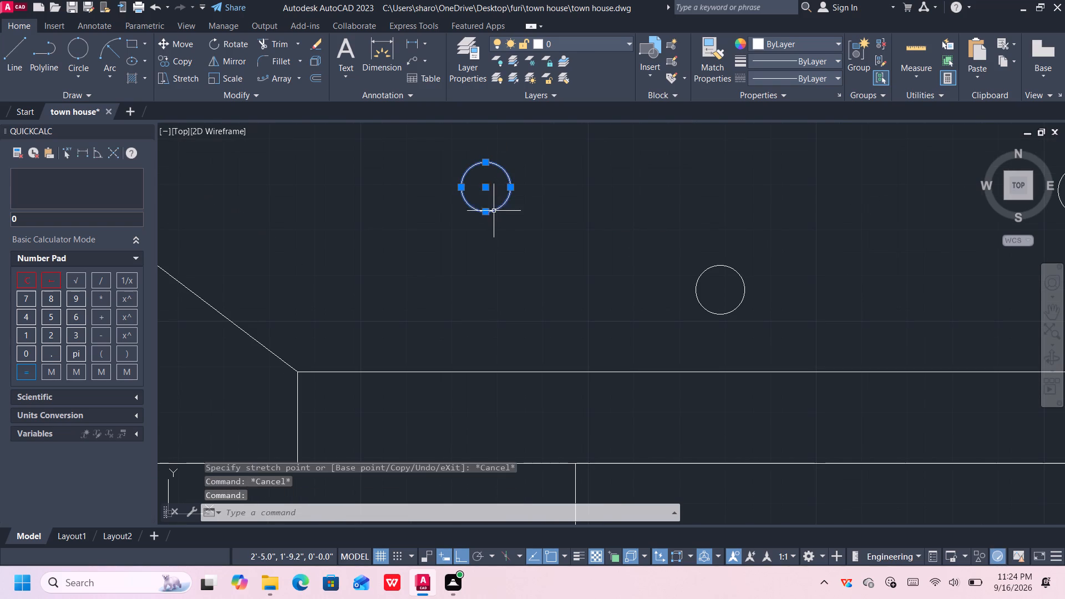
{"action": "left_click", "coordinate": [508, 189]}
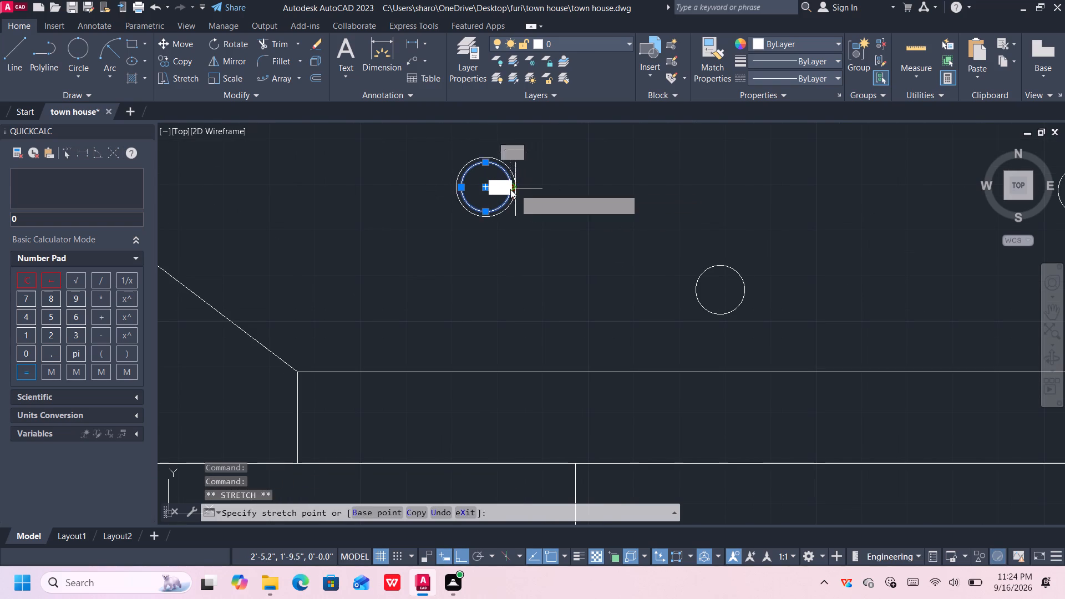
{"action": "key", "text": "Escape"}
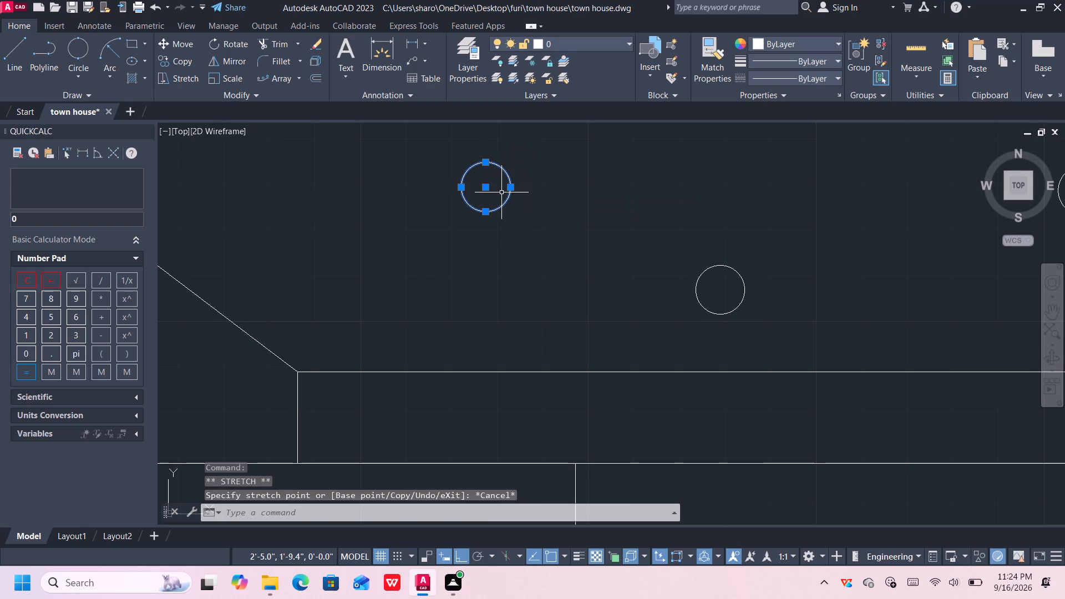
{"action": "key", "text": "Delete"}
Draw a small flat horizontal ellipse, about 0.1" in half-height, near the left end of the sloped canopy band.
{"action": "key", "text": "e"}
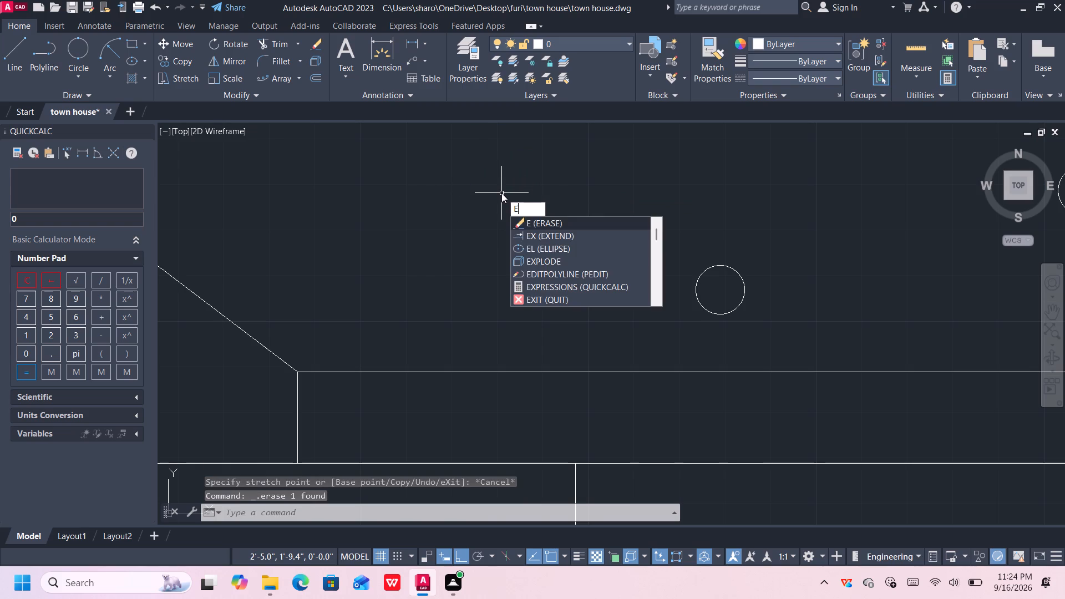
{"action": "key", "text": "l"}
{"action": "key", "text": "Return"}
{"action": "left_click", "coordinate": [481, 202]}
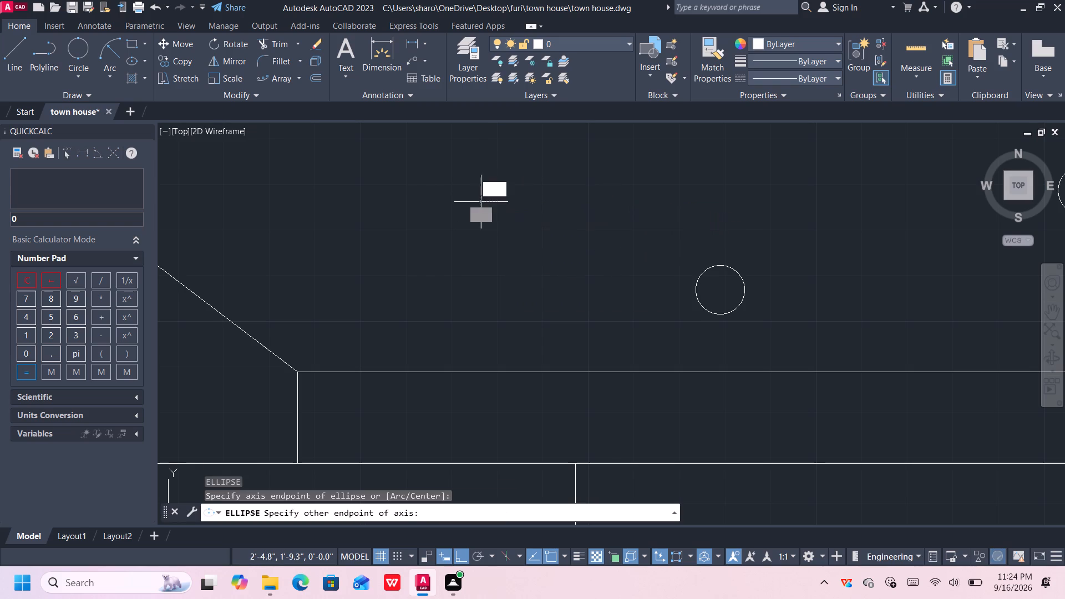
{"action": "left_click", "coordinate": [519, 197]}
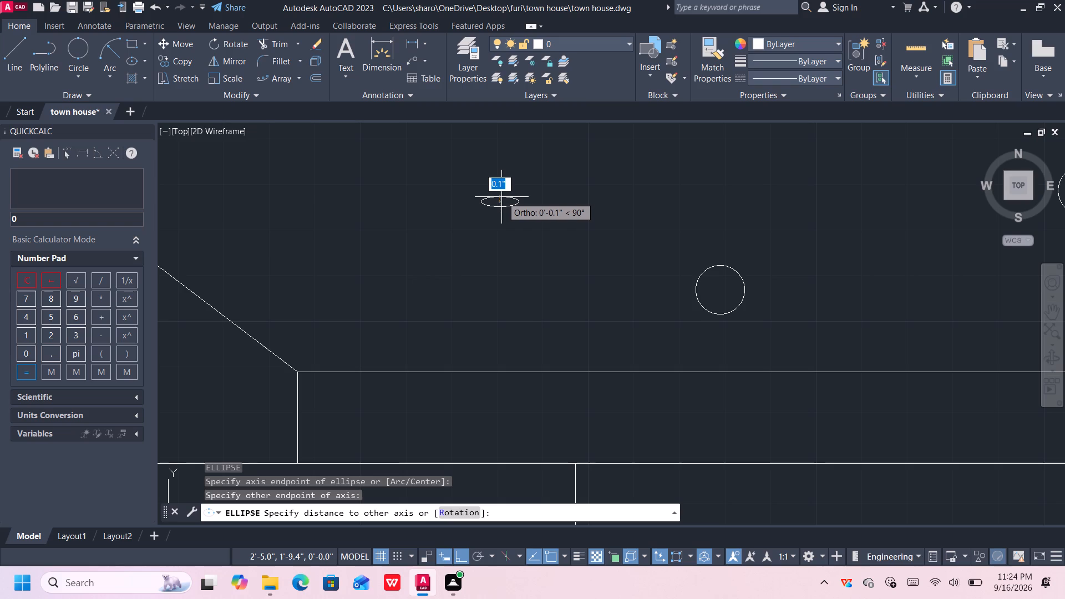
{"action": "left_click", "coordinate": [501, 194]}
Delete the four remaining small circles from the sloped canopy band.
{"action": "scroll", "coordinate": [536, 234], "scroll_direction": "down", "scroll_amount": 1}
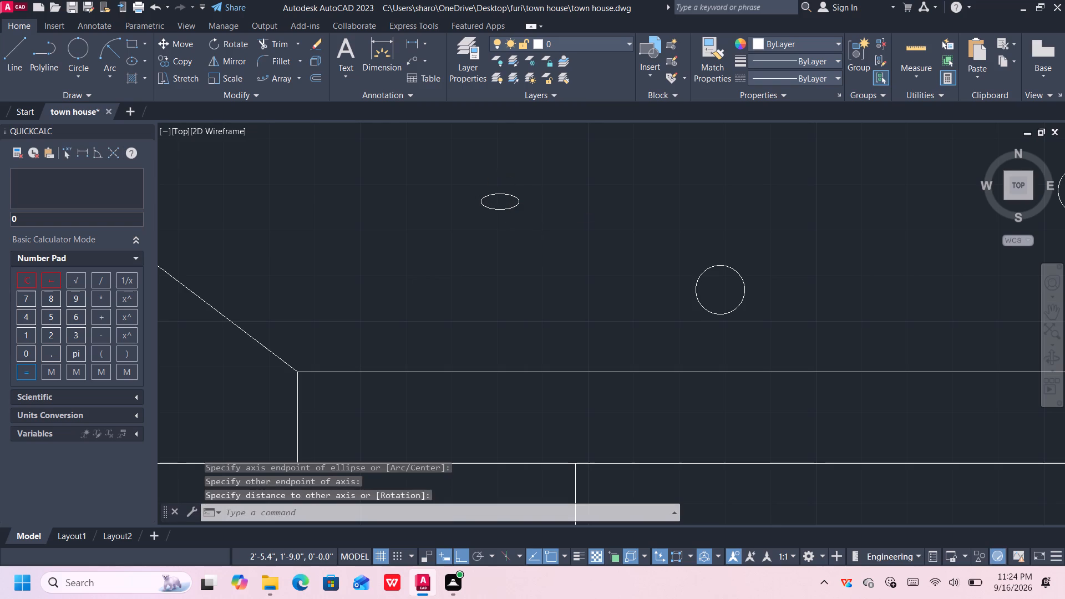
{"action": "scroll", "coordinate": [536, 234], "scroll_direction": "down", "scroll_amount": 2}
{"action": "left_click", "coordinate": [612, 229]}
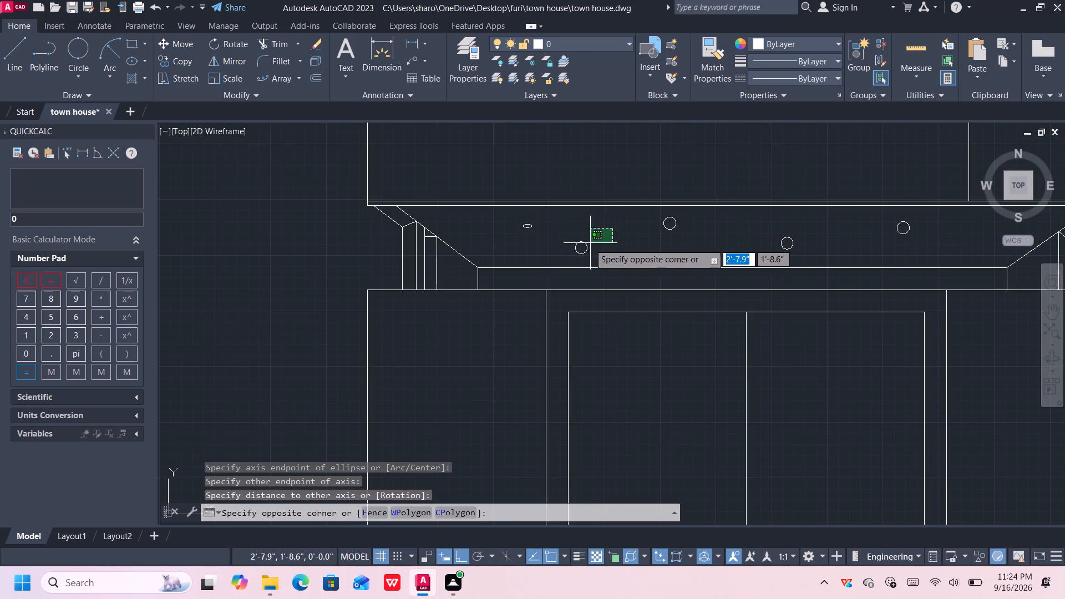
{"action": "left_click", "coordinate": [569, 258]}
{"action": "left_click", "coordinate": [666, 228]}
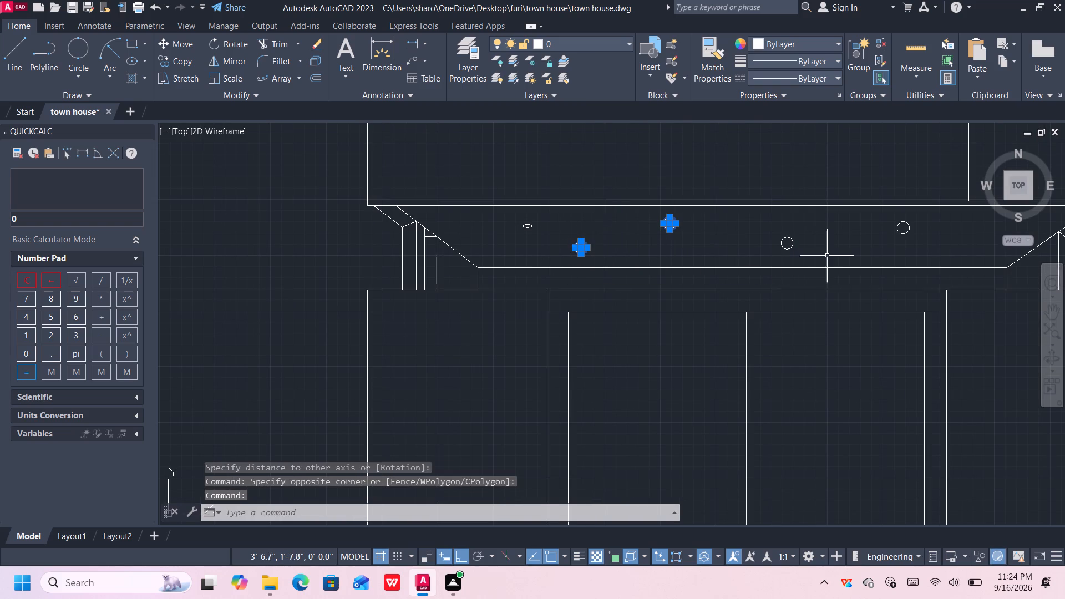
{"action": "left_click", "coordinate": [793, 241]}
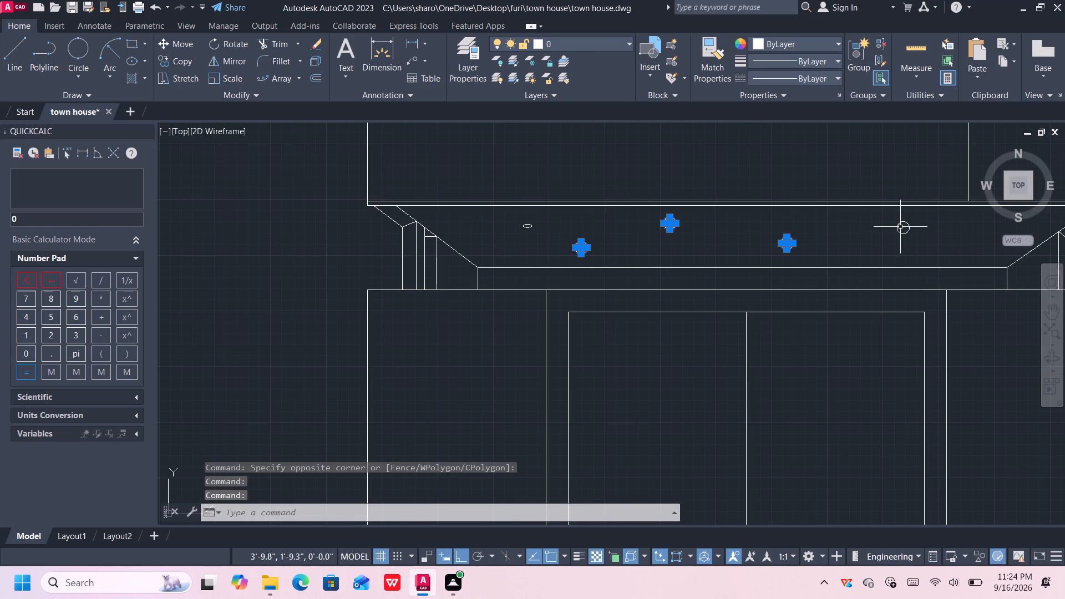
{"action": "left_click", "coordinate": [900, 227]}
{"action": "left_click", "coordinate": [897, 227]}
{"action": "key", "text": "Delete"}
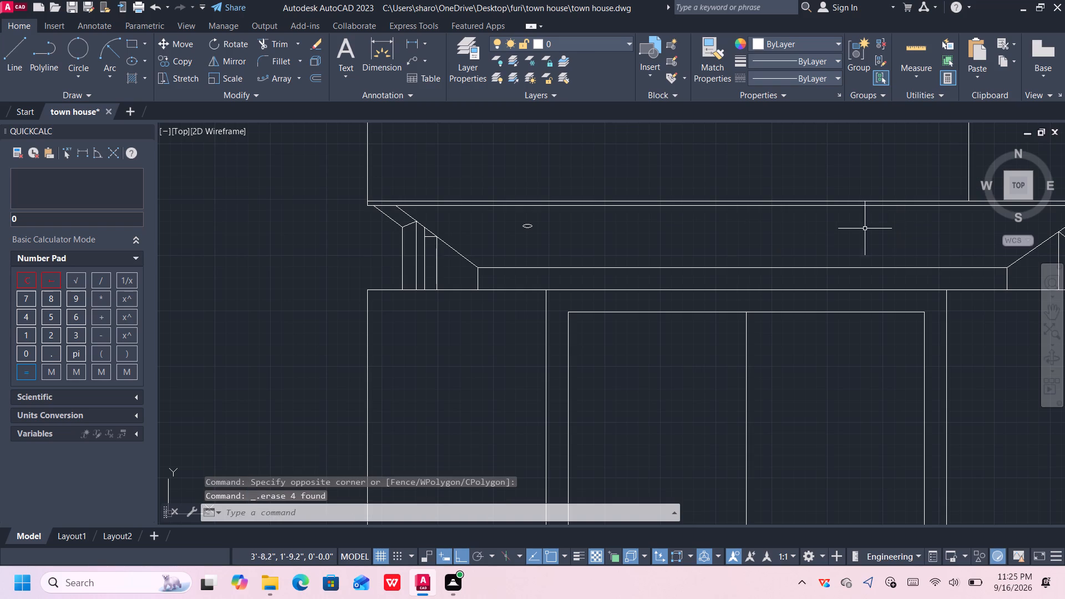
Copy the small ellipse and paste five copies about 3" to 4" apart along the canopy band, alternating between lower and upper rows.
{"action": "left_click", "coordinate": [529, 227]}
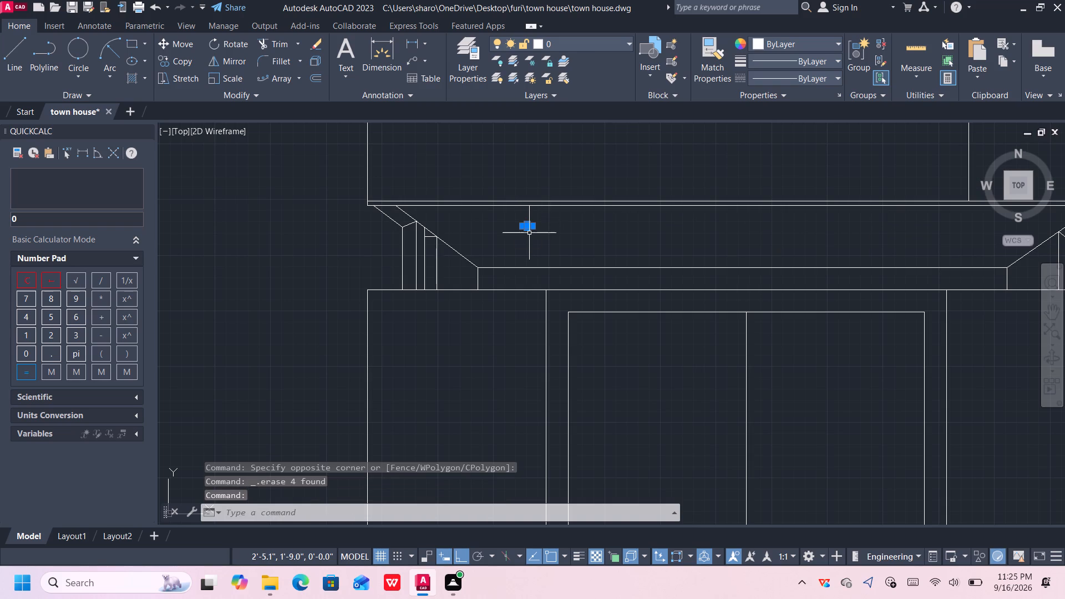
{"action": "key", "text": "ctrl+c"}
{"action": "key", "text": "ctrl+v"}
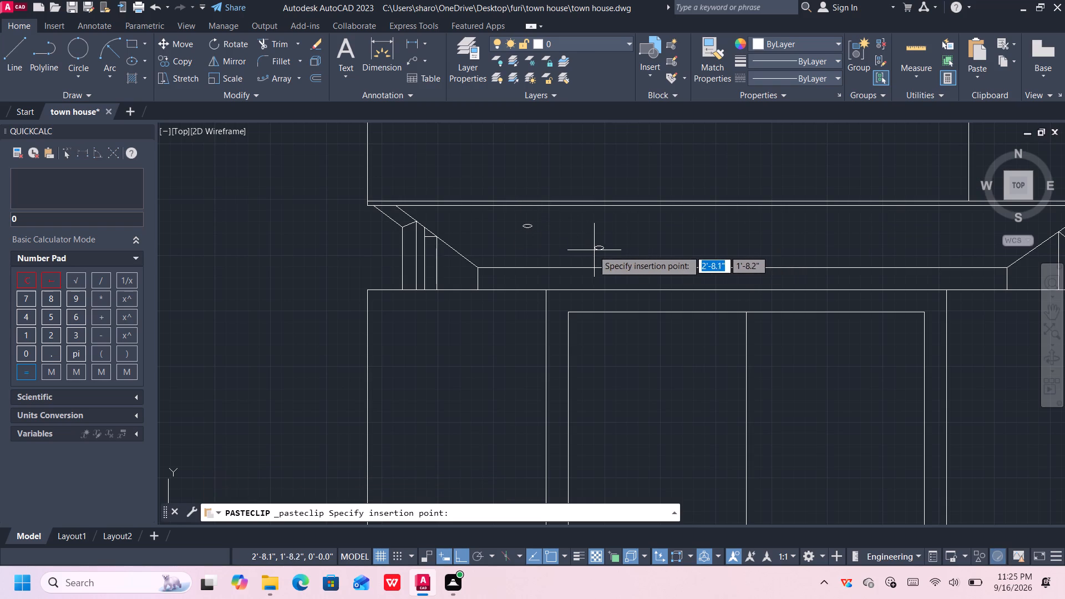
{"action": "left_click", "coordinate": [602, 251]}
{"action": "key", "text": "ctrl+v"}
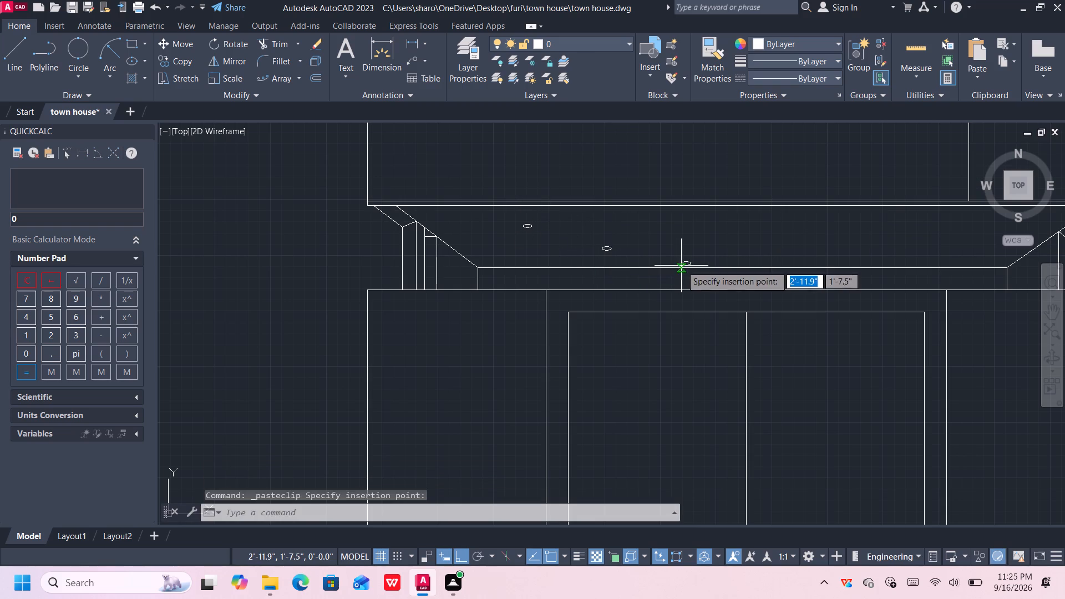
{"action": "left_click", "coordinate": [667, 226]}
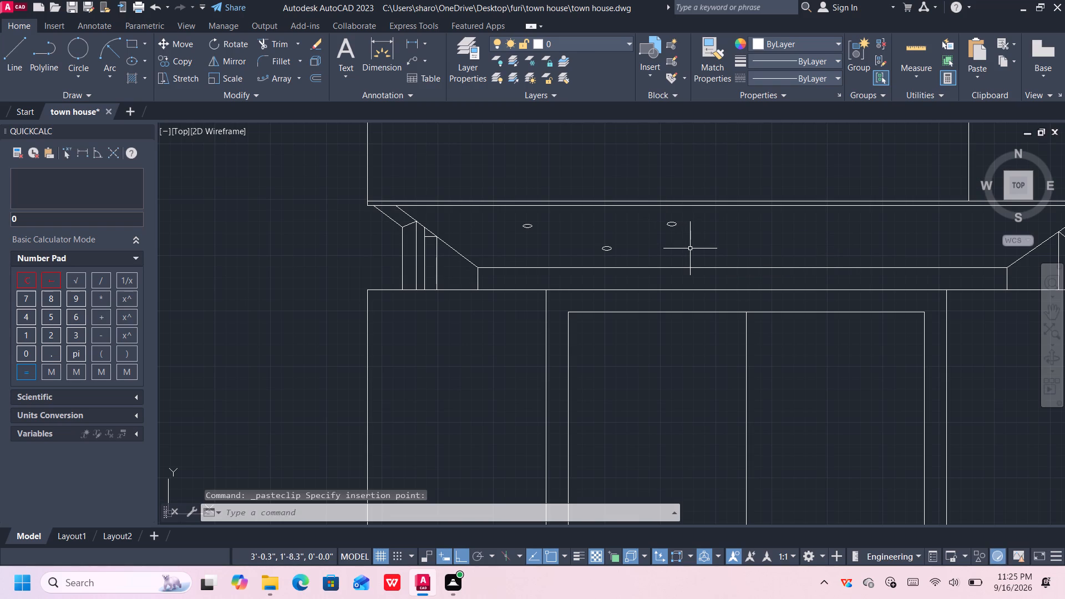
{"action": "key", "text": "ctrl+v"}
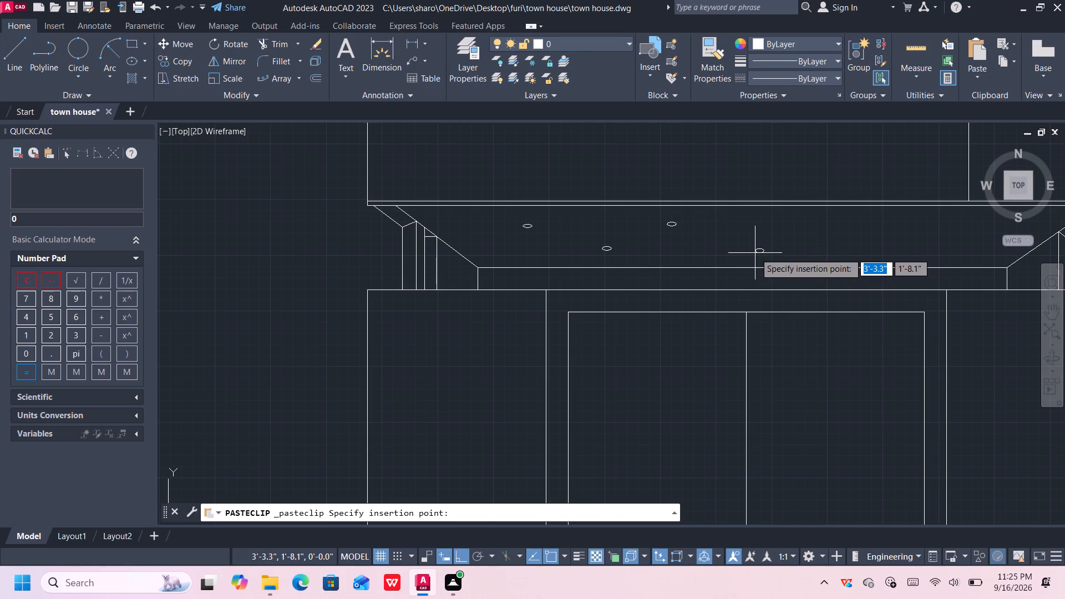
{"action": "left_click", "coordinate": [753, 253]}
{"action": "key", "text": "ctrl+v"}
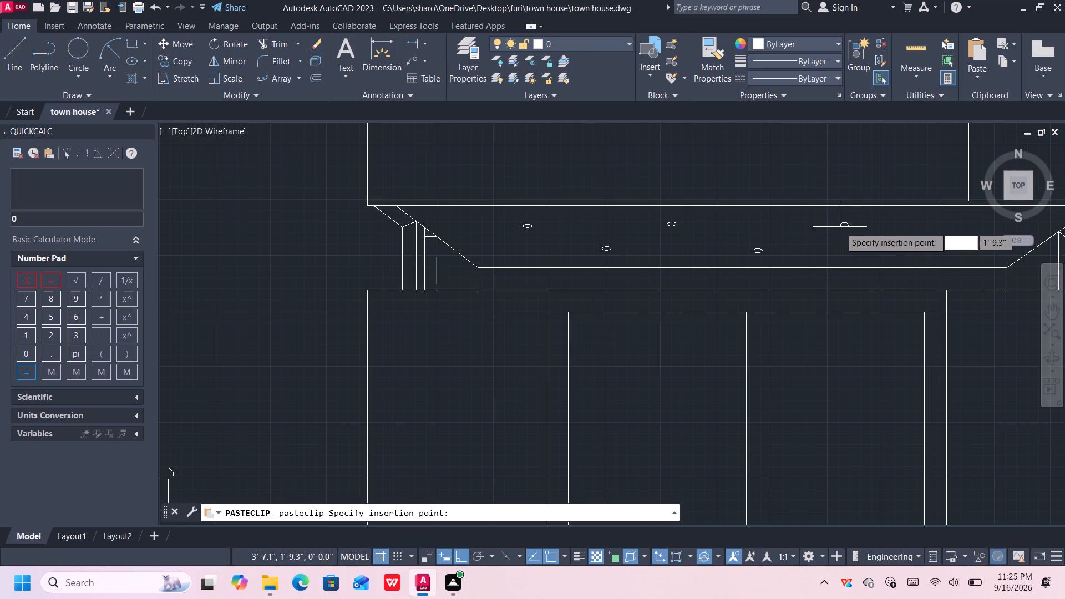
{"action": "left_click", "coordinate": [840, 227]}
{"action": "key", "text": "ctrl+v"}
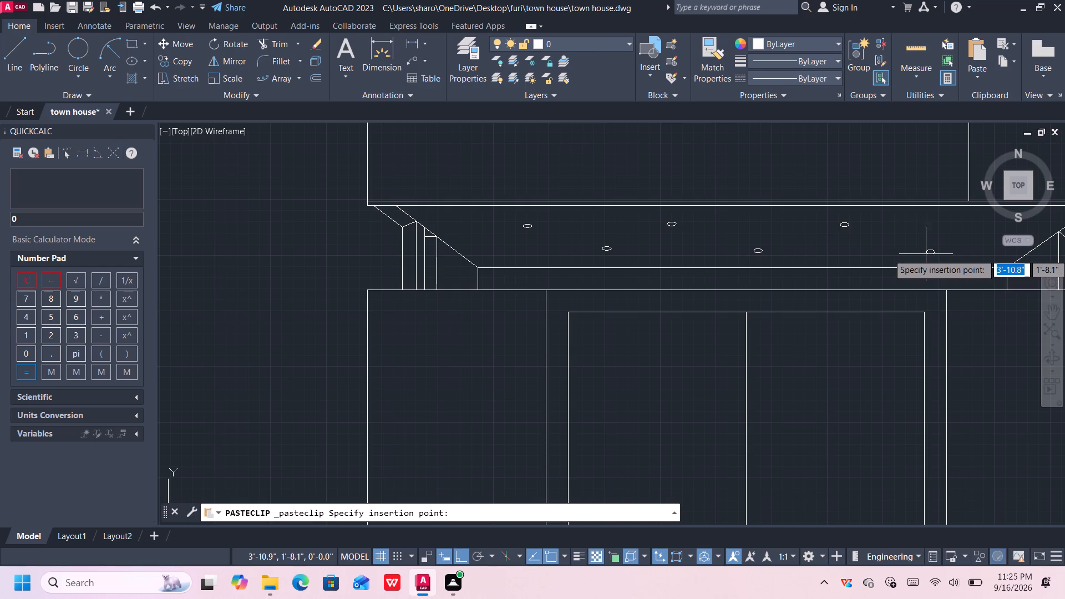
{"action": "left_click", "coordinate": [931, 254]}
Look over the elevation from the canopy band's ellipses up to the circles above the curved compartments' windows.
{"action": "scroll", "coordinate": [894, 261], "scroll_direction": "down", "scroll_amount": 3}
{"action": "middle_click_drag", "start_coordinate": [878, 254], "coordinate": [870, 252]}
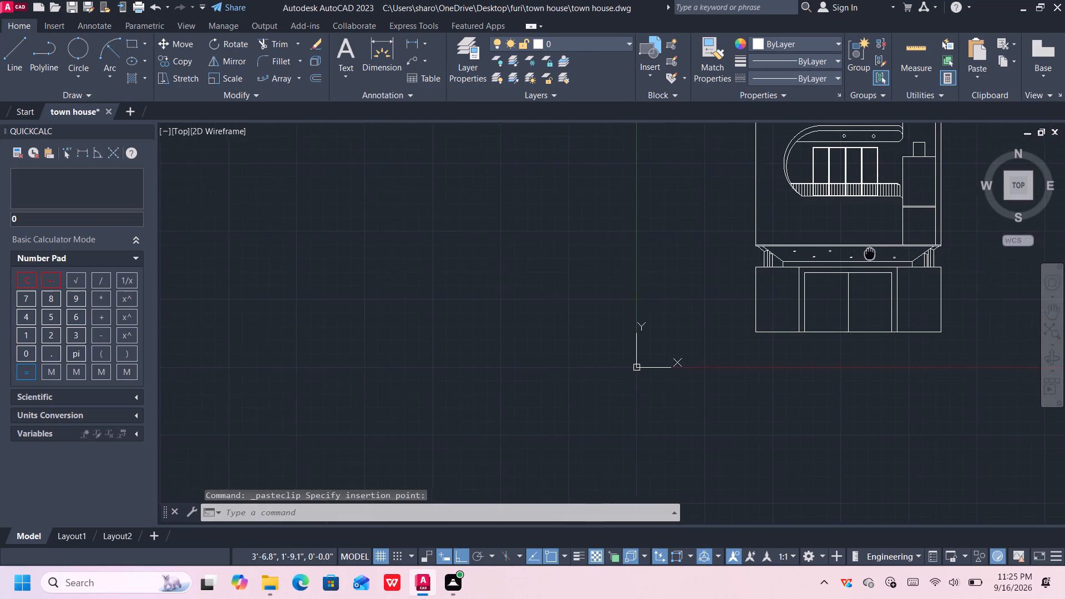
{"action": "middle_click_drag", "start_coordinate": [870, 252], "coordinate": [666, 256]}
{"action": "middle_click_drag", "start_coordinate": [672, 209], "coordinate": [671, 272]}
{"action": "scroll", "coordinate": [674, 225], "scroll_direction": "up", "scroll_amount": 1}
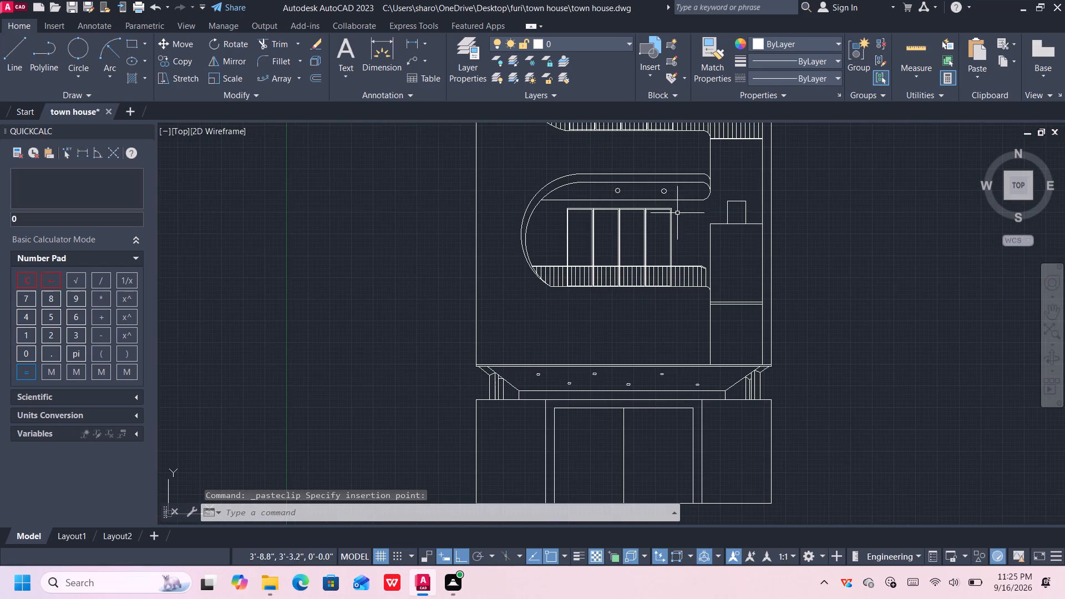
{"action": "middle_click_drag", "start_coordinate": [677, 210], "coordinate": [676, 229]}
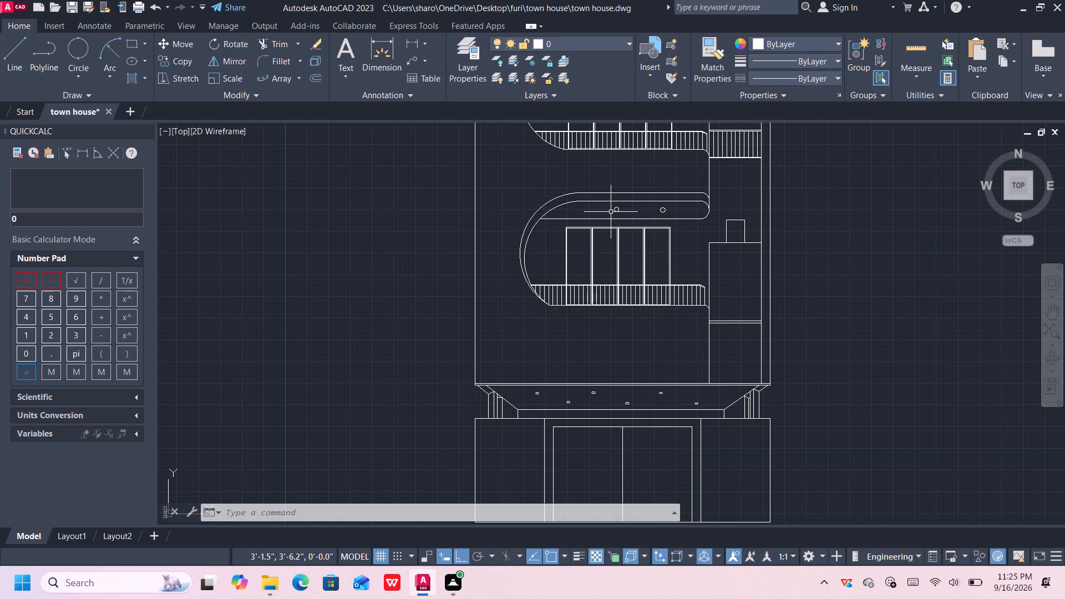
{"action": "middle_click_drag", "start_coordinate": [630, 207], "coordinate": [635, 248]}
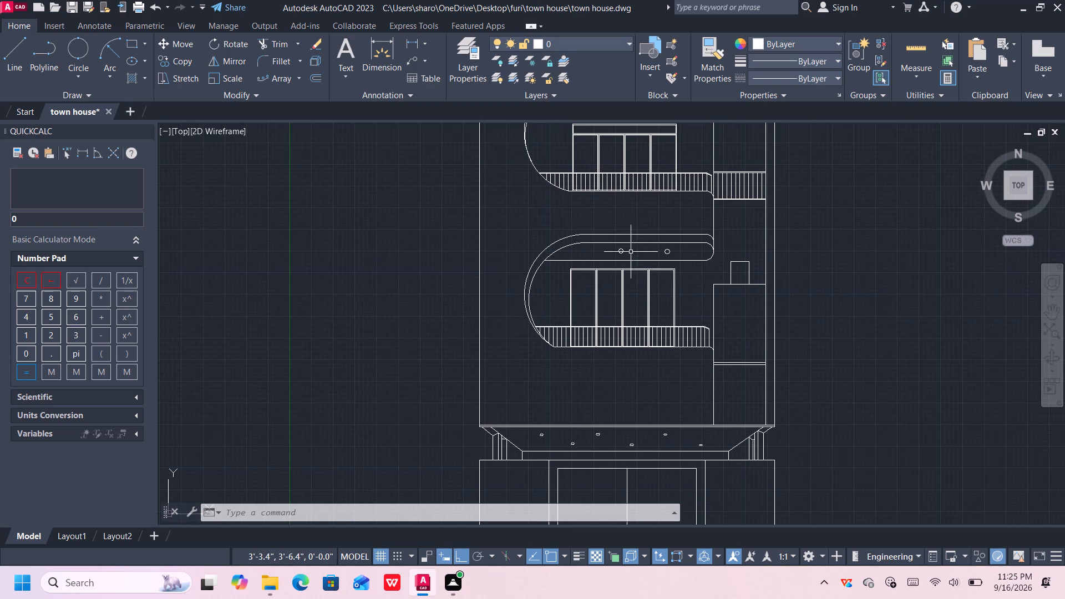
Draw a thin rectangle, about 0.4" by 0.1", at the top of the first circle above the upper curved compartment's windows.
{"action": "middle_click_drag", "start_coordinate": [639, 196], "coordinate": [617, 224]}
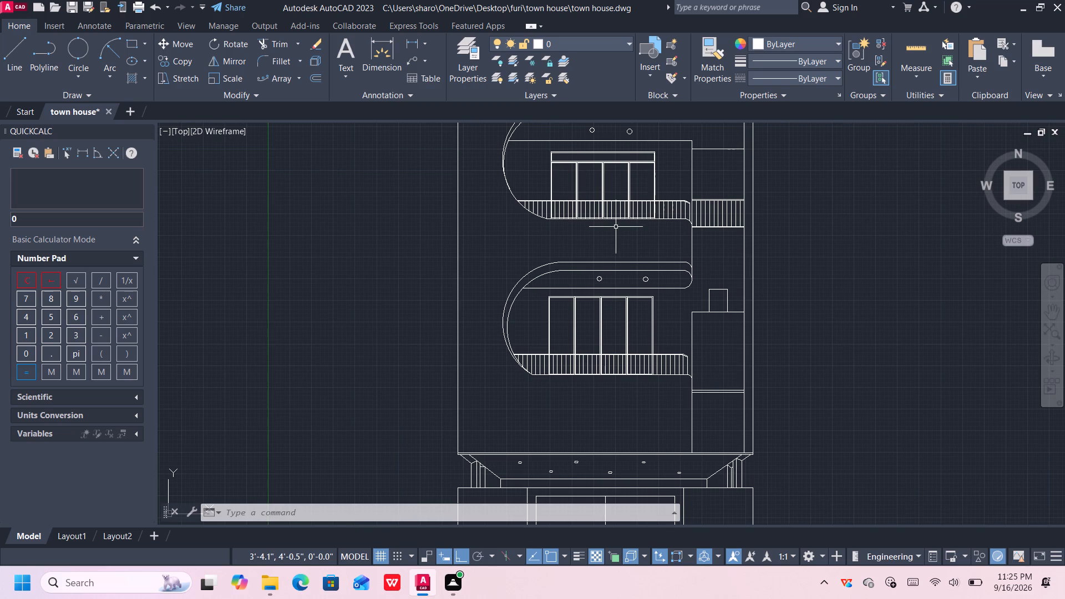
{"action": "middle_click_drag", "start_coordinate": [616, 217], "coordinate": [611, 306]}
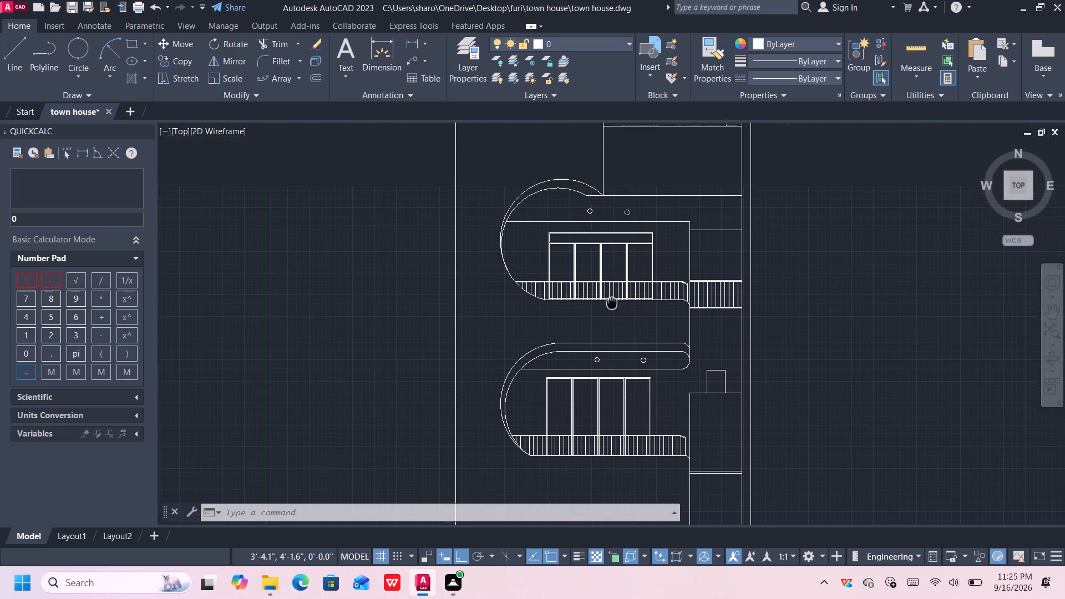
{"action": "middle_click_drag", "start_coordinate": [611, 306], "coordinate": [611, 307]}
{"action": "scroll", "coordinate": [600, 242], "scroll_direction": "up", "scroll_amount": 3}
{"action": "middle_click_drag", "start_coordinate": [596, 208], "coordinate": [596, 245]}
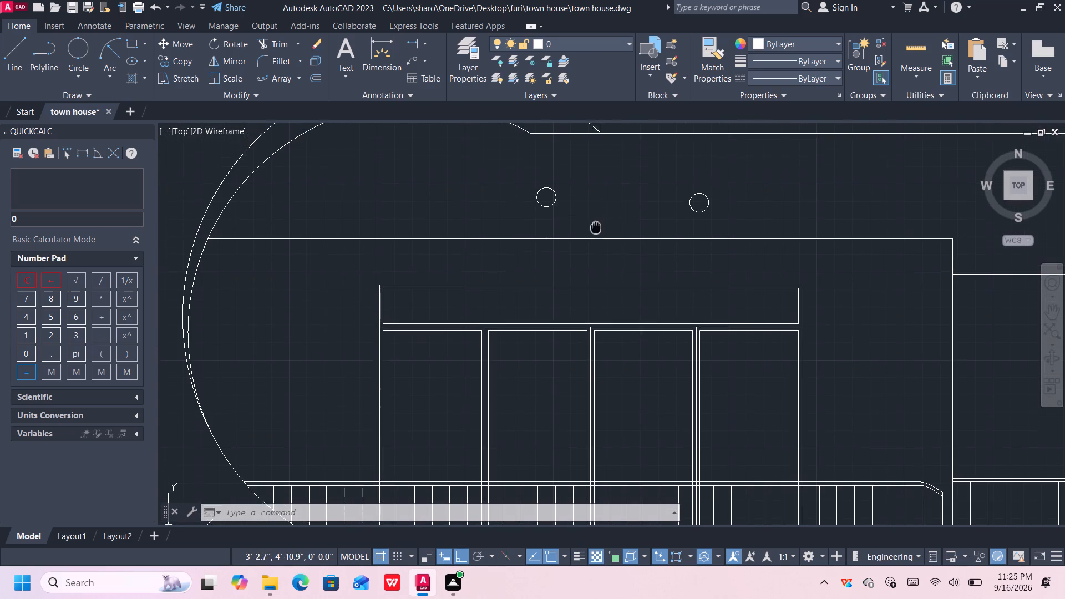
{"action": "middle_click_drag", "start_coordinate": [596, 245], "coordinate": [596, 265]}
{"action": "type", "text": "rec"}
{"action": "key", "text": "Return"}
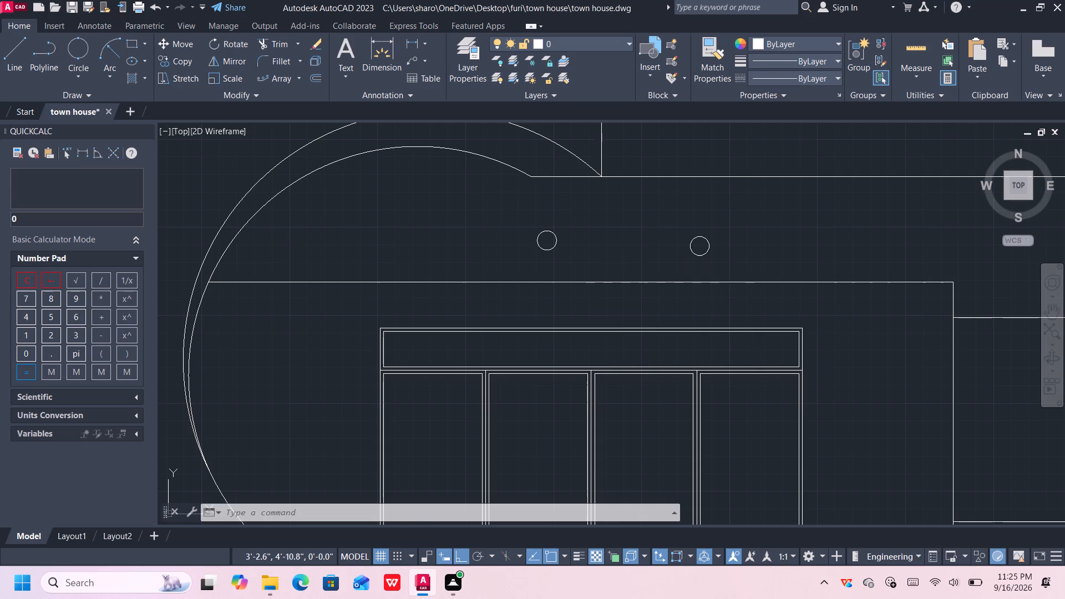
{"action": "left_click", "coordinate": [539, 232]}
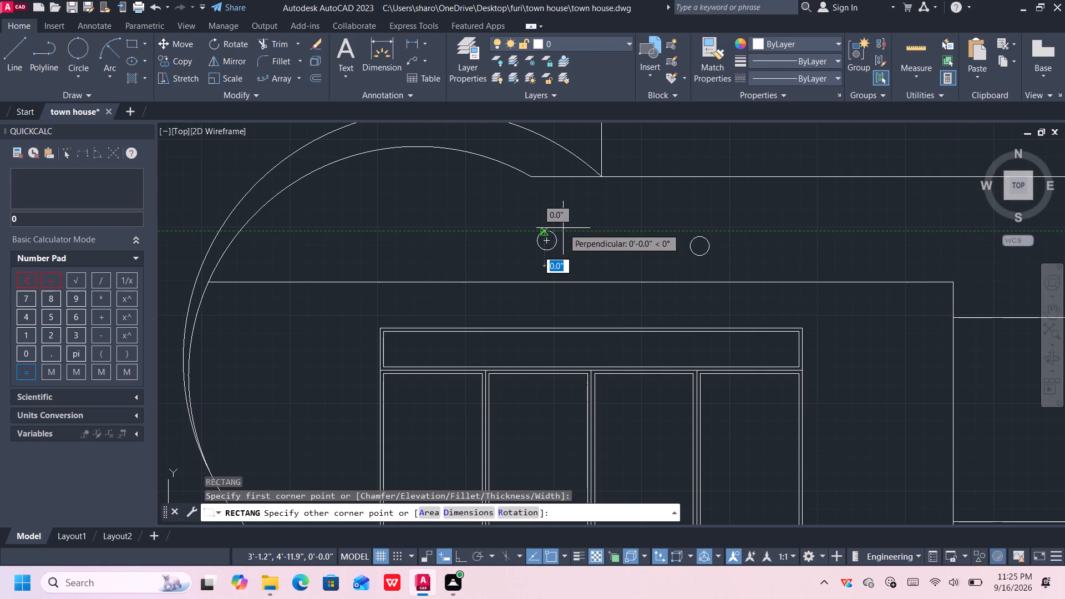
{"action": "scroll", "coordinate": [563, 228], "scroll_direction": "up", "scroll_amount": 3}
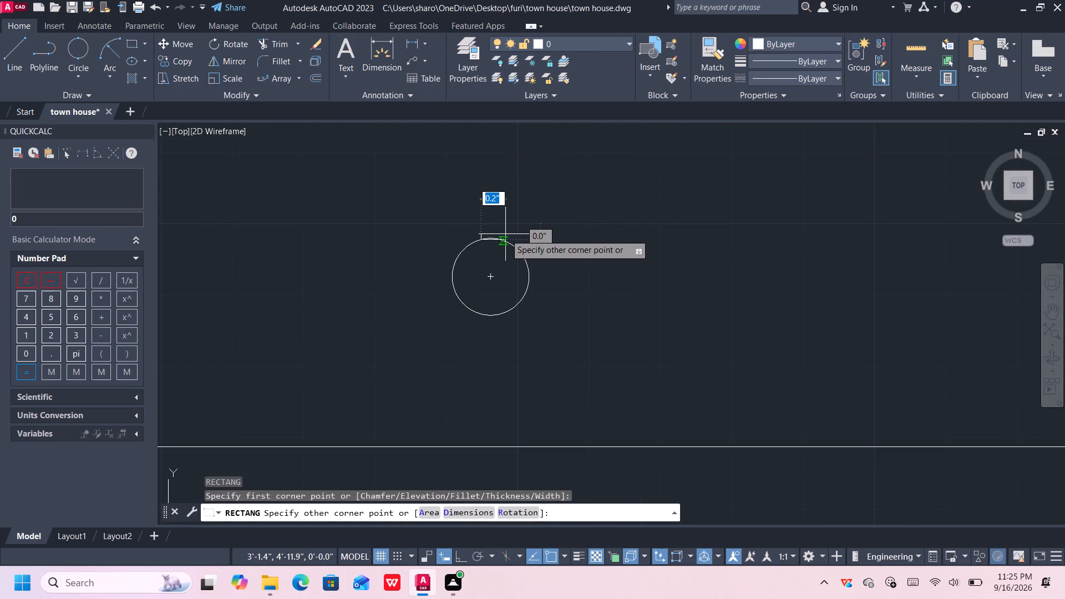
{"action": "left_click", "coordinate": [535, 228]}
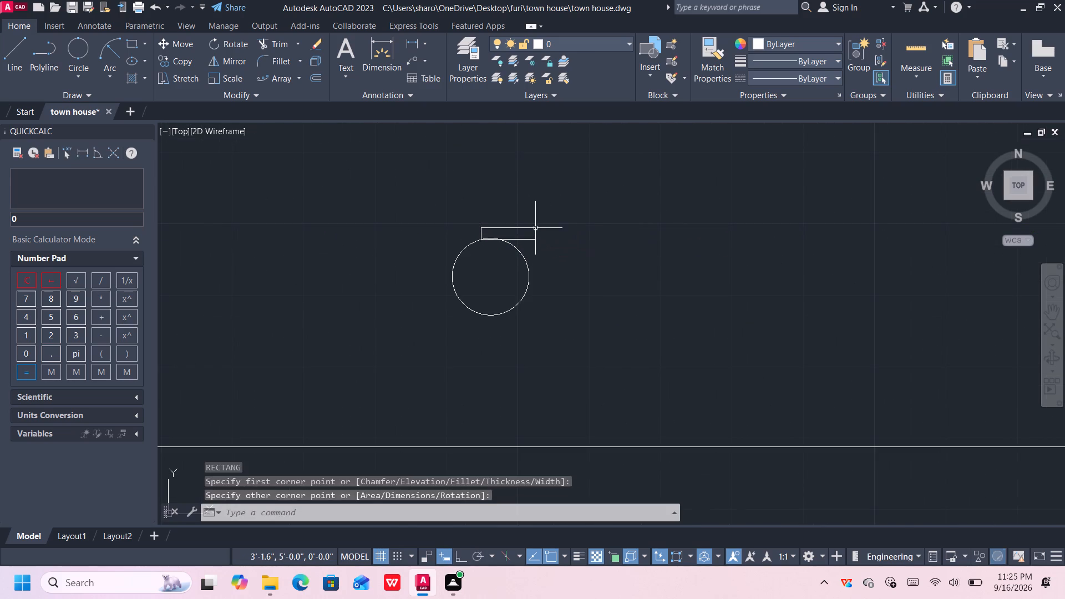
Move the thin rectangle so it sits centred over the top of the circle, slightly overlapping it.
{"action": "left_click", "coordinate": [516, 241]}
{"action": "right_click", "coordinate": [516, 240]}
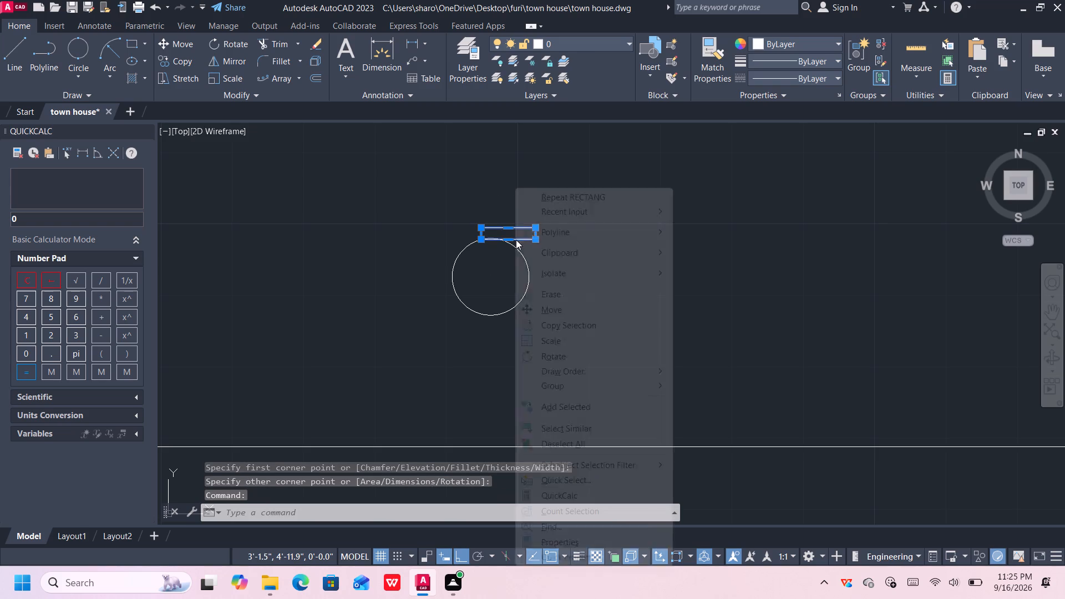
{"action": "left_click", "coordinate": [547, 309]}
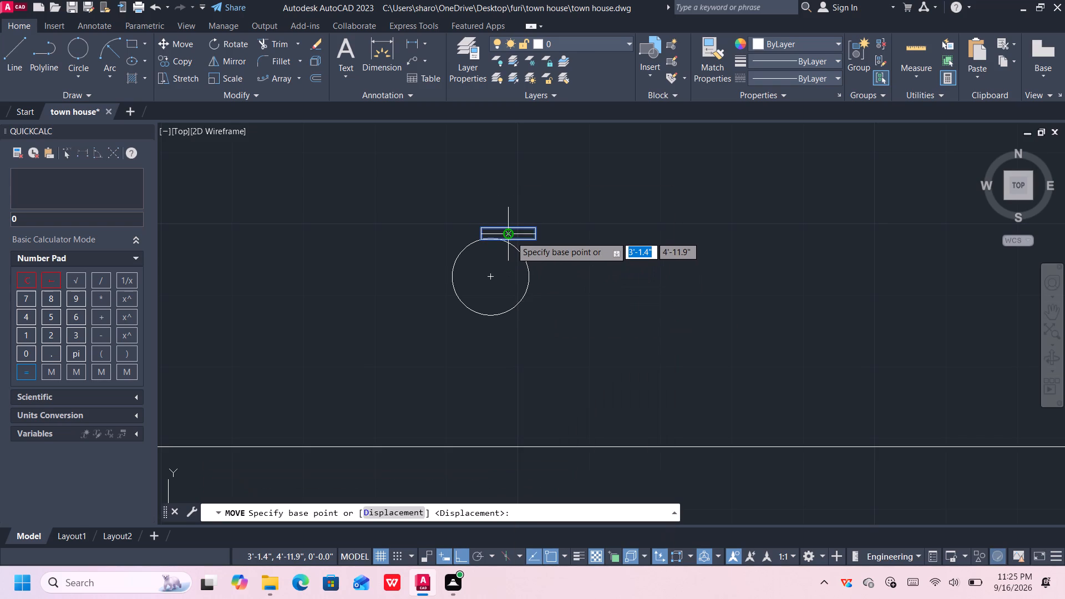
{"action": "left_click", "coordinate": [511, 238]}
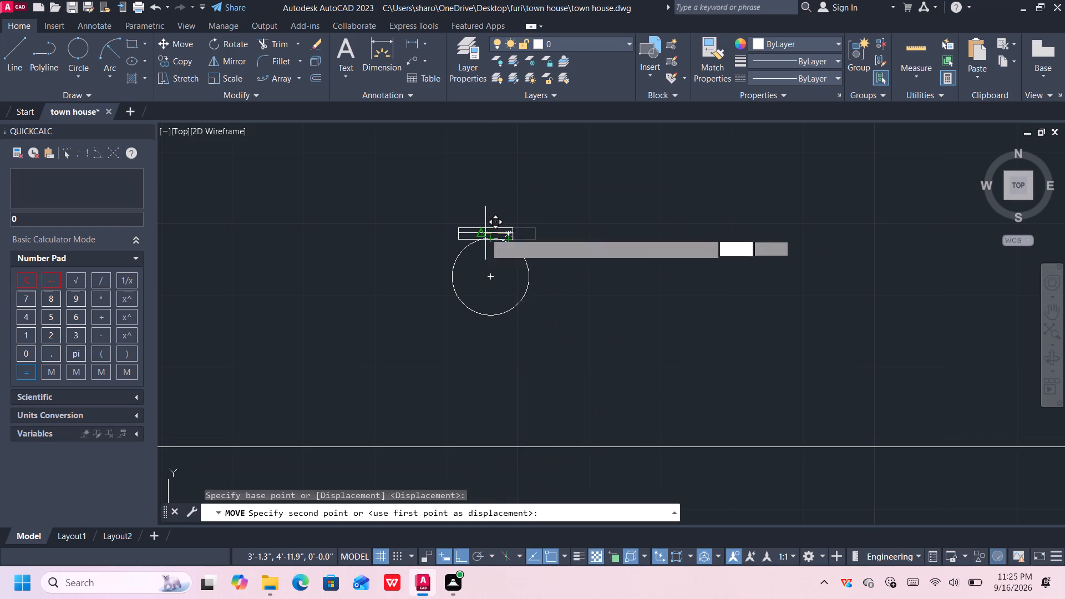
{"action": "left_click", "coordinate": [492, 236]}
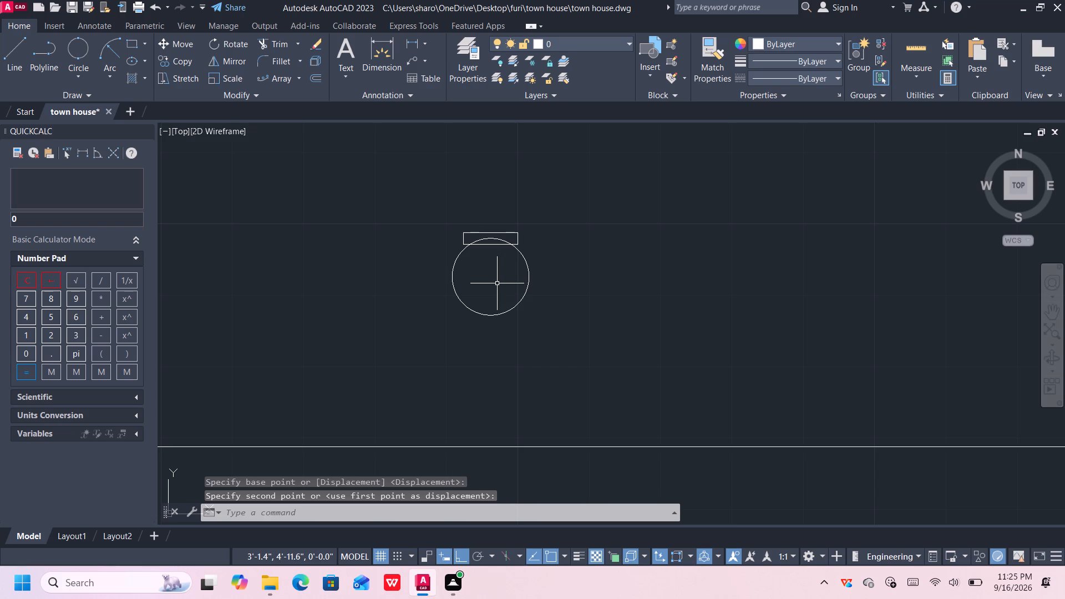
Trim away the part of the circle that lies inside the thin rectangle.
{"action": "type", "text": "tr"}
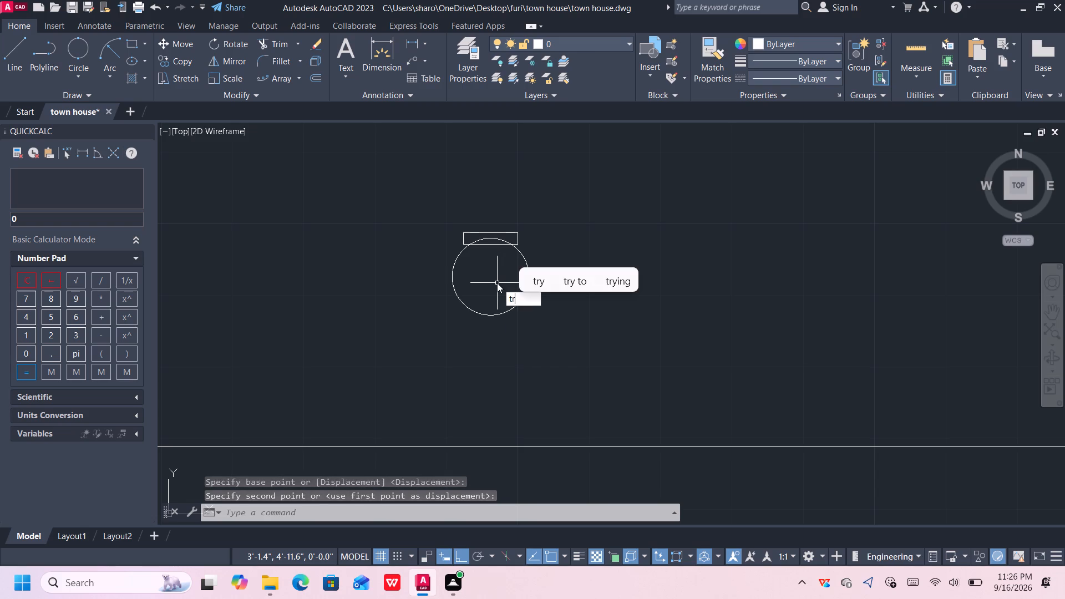
{"action": "key", "text": "Return"}
{"action": "left_click", "coordinate": [491, 238]}
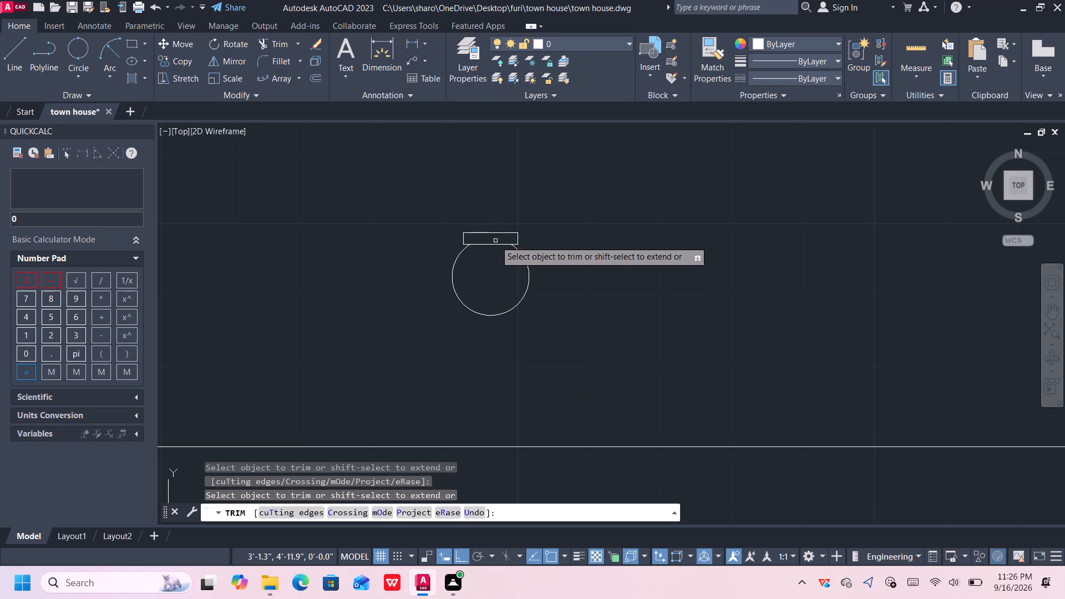
{"action": "key", "text": "Escape"}
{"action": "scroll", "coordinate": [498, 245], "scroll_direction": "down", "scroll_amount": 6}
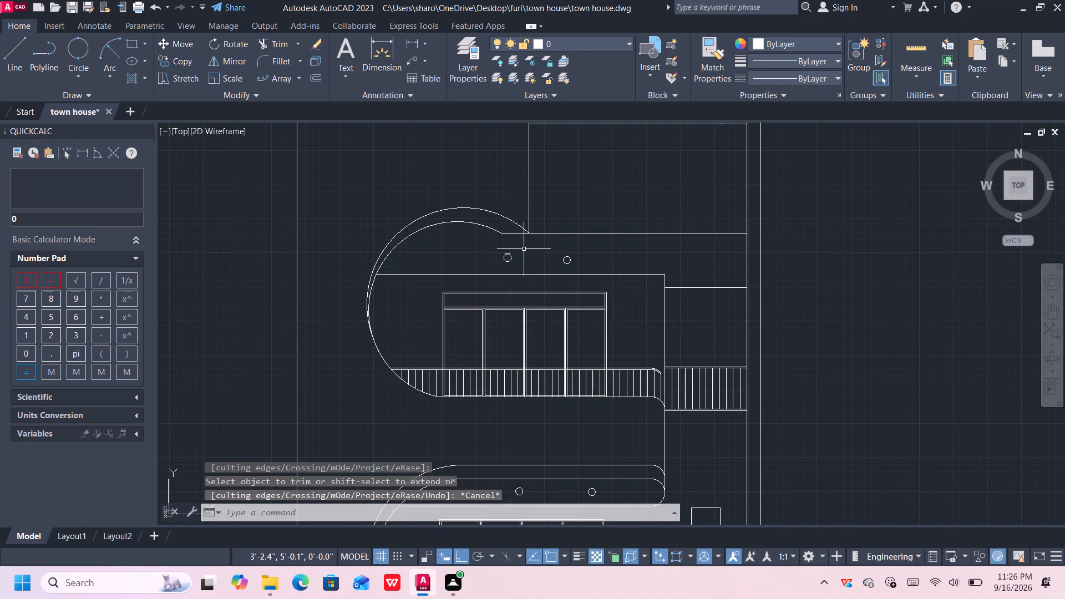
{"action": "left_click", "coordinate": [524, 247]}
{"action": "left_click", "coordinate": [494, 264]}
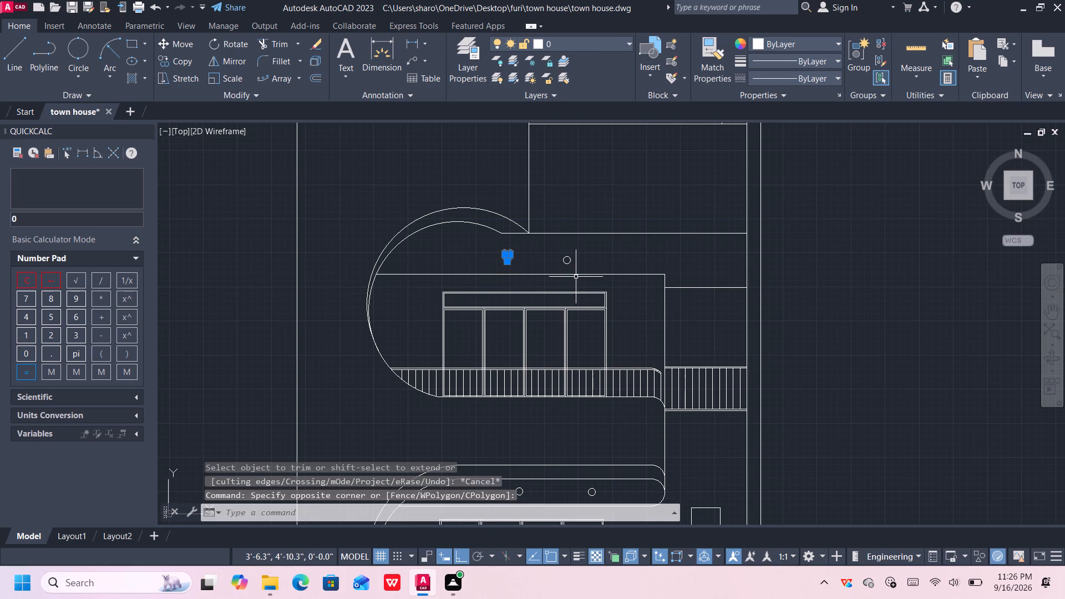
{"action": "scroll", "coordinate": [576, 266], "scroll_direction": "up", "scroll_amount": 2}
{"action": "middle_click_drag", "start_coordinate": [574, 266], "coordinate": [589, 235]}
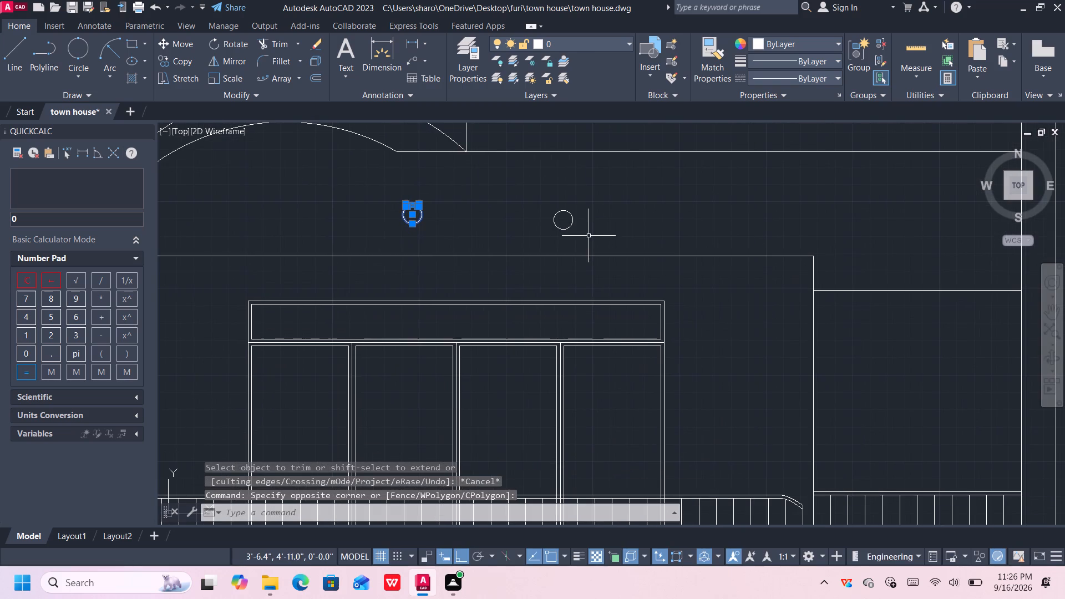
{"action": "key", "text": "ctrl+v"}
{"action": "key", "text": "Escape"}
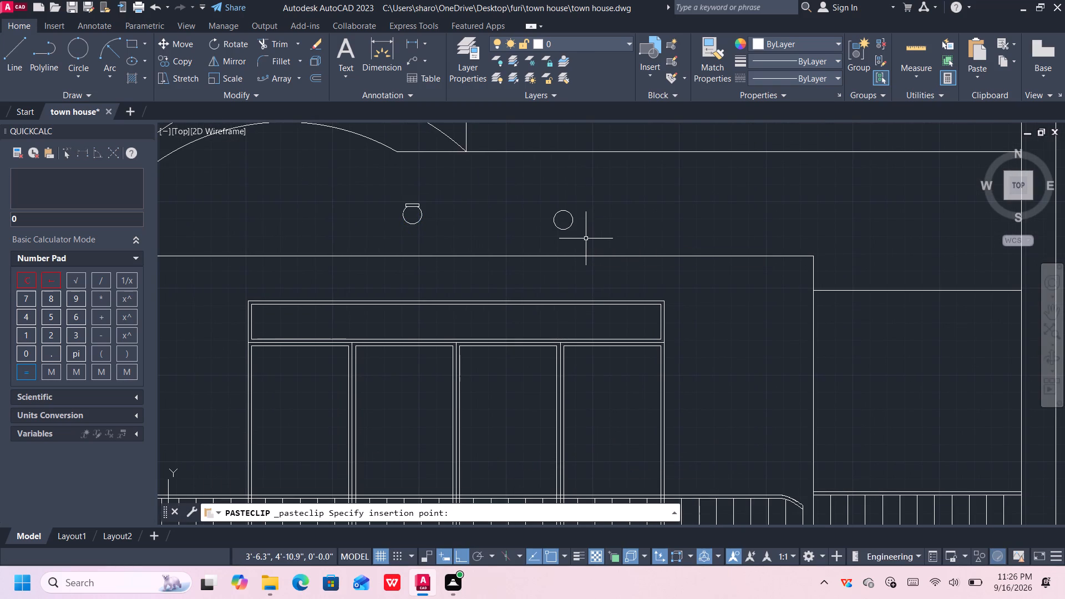
Replace the plain circle above the upper compartment's windows with a copy of the capped circle, about 5" from the original.
{"action": "left_click", "coordinate": [445, 202]}
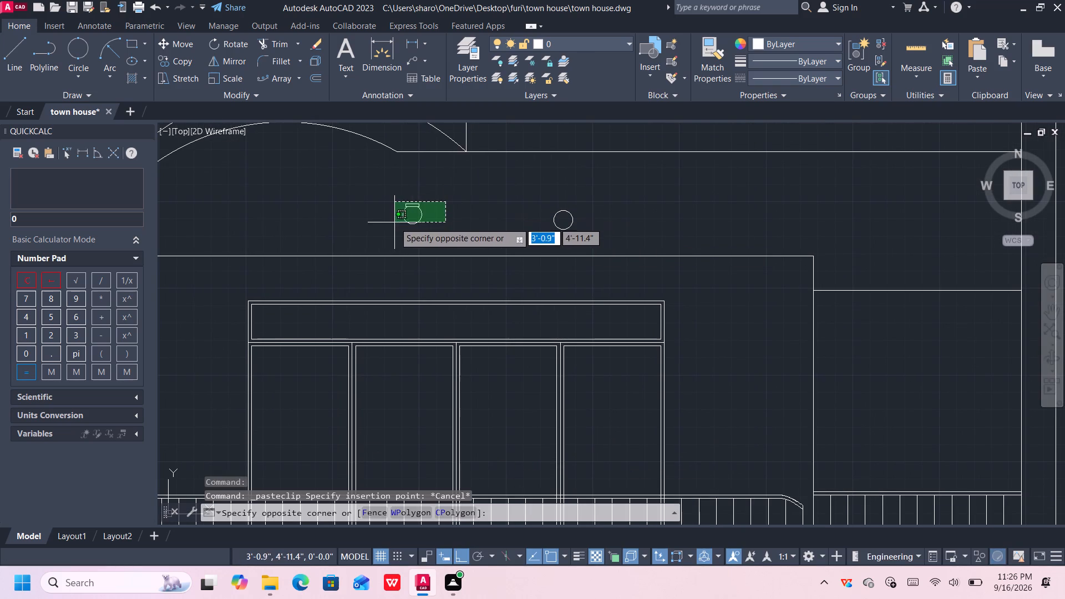
{"action": "left_click", "coordinate": [388, 224]}
{"action": "key", "text": "ctrl+c"}
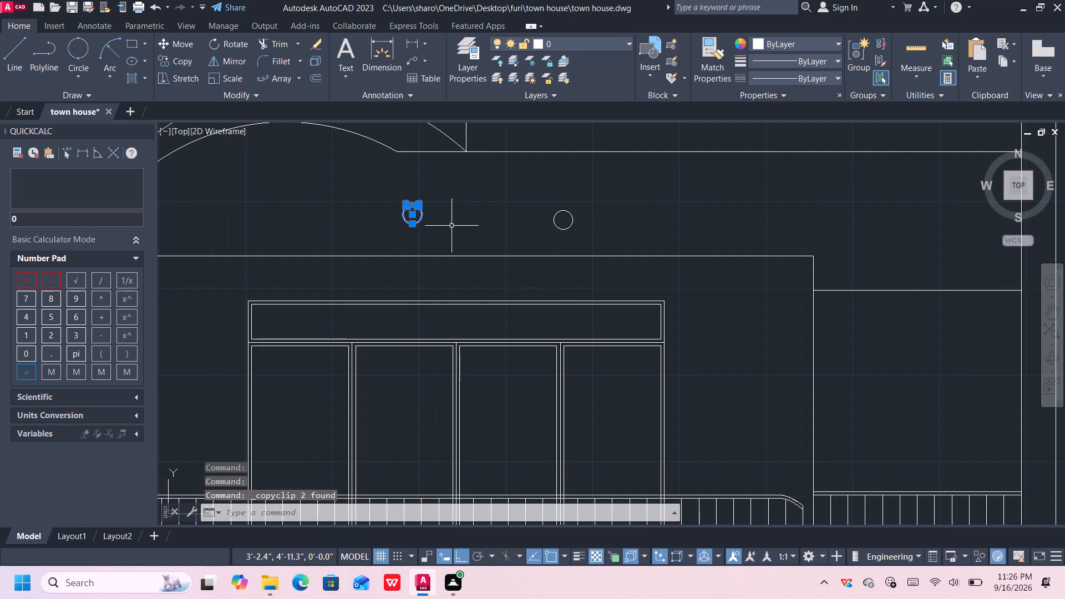
{"action": "left_click", "coordinate": [556, 224]}
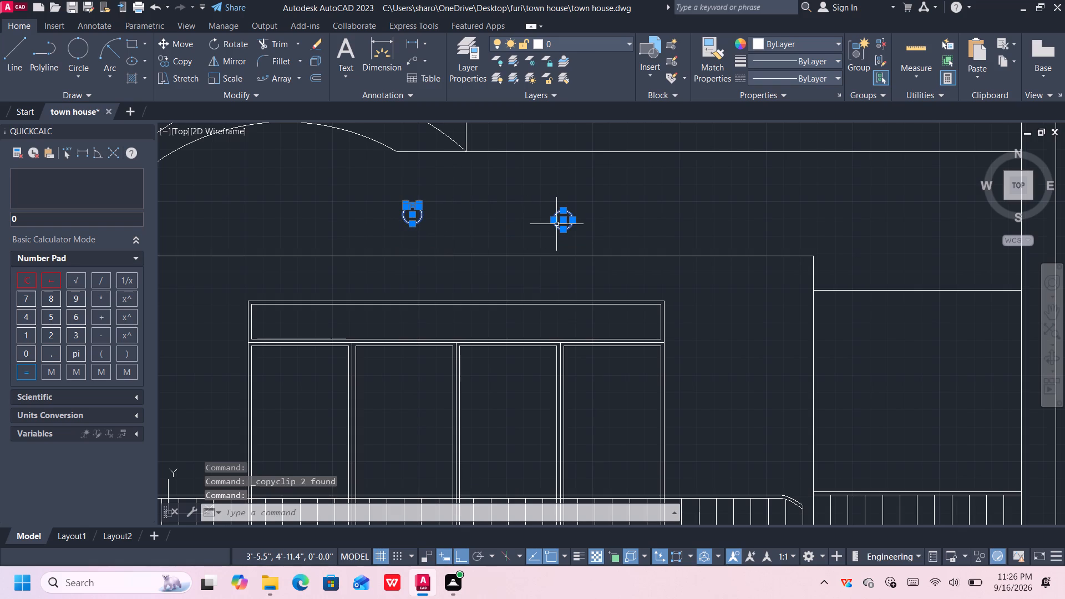
{"action": "key", "text": "Escape"}
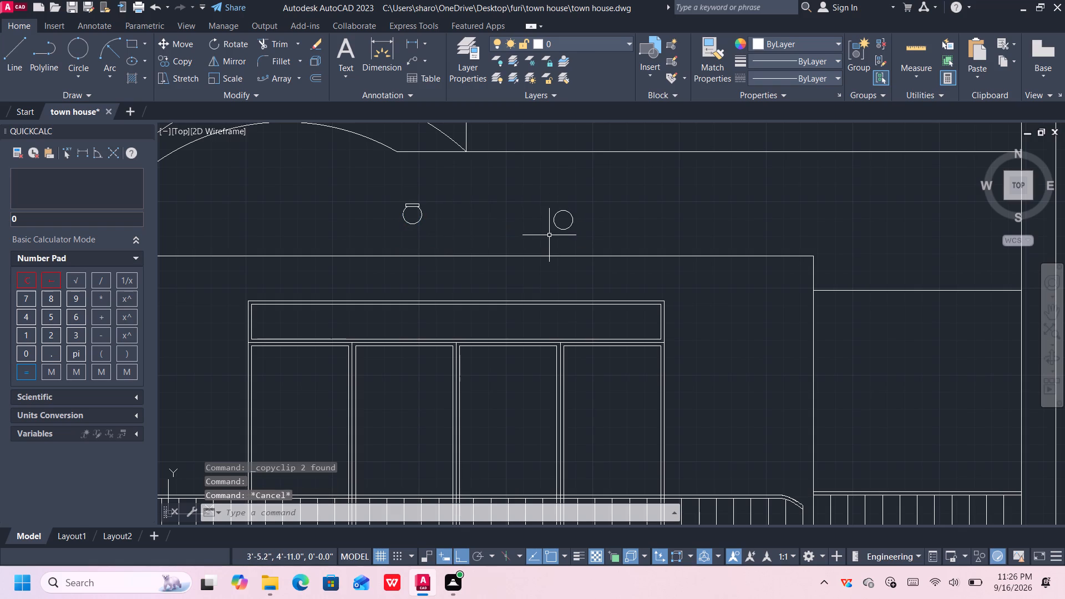
{"action": "left_click", "coordinate": [556, 225]}
{"action": "key", "text": "Delete"}
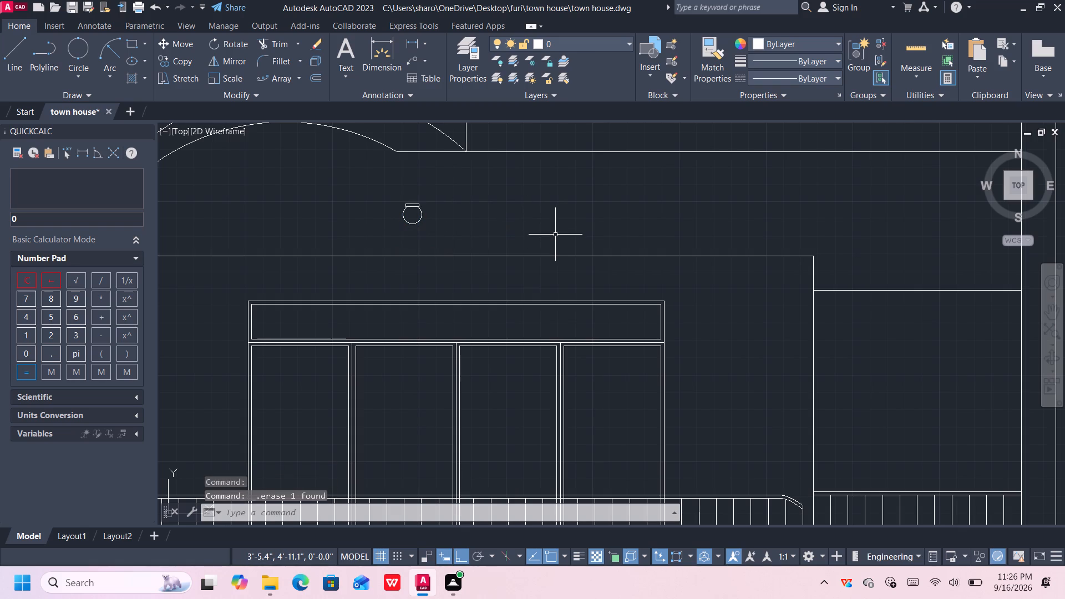
{"action": "key", "text": "ctrl+v"}
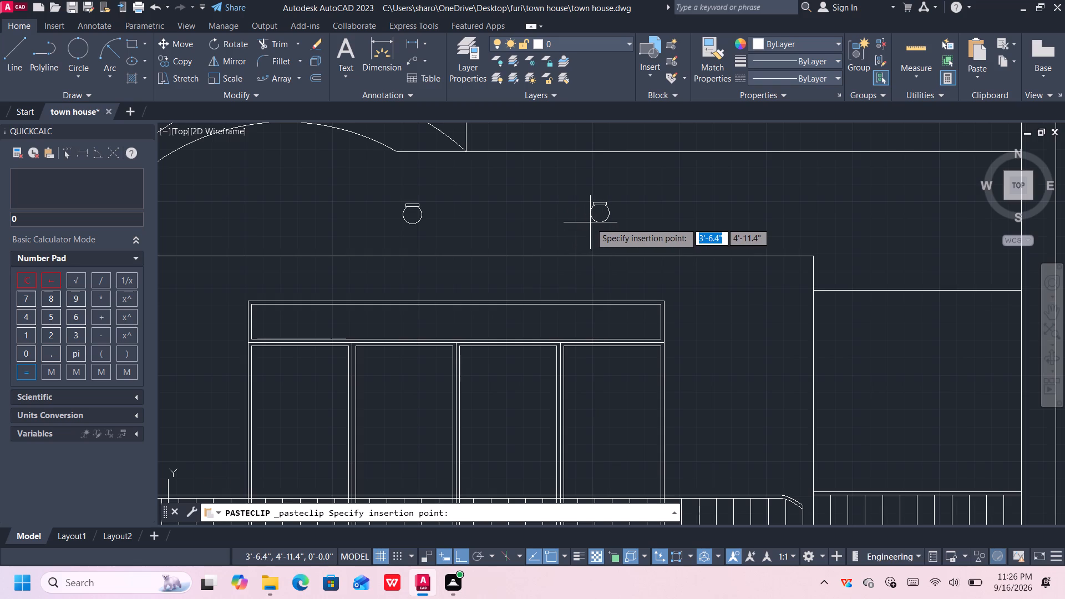
{"action": "left_click", "coordinate": [594, 225]}
Replace the two plain circles above the lower compartment's windows with two pasted capped circles, about 6" apart.
{"action": "scroll", "coordinate": [589, 241], "scroll_direction": "down", "scroll_amount": 2}
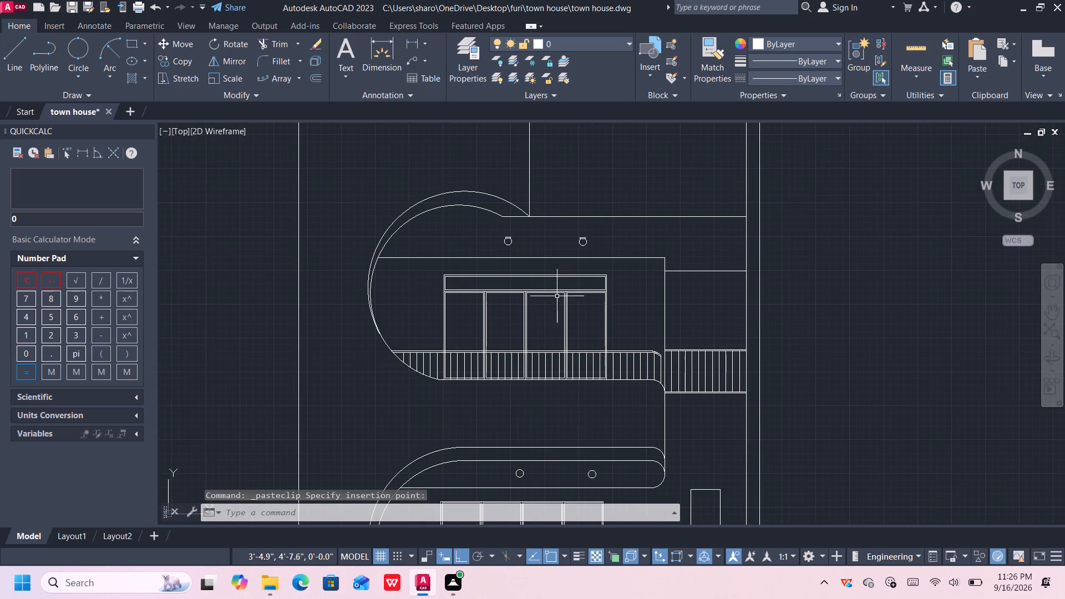
{"action": "middle_click_drag", "start_coordinate": [550, 366], "coordinate": [577, 229]}
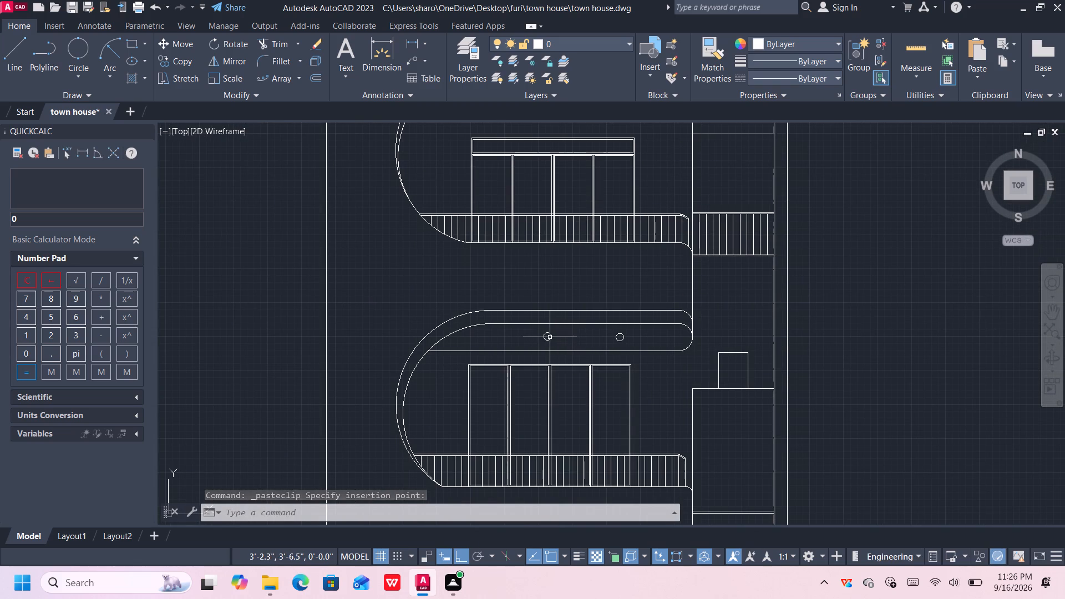
{"action": "left_click", "coordinate": [550, 337]}
{"action": "left_click", "coordinate": [616, 341]}
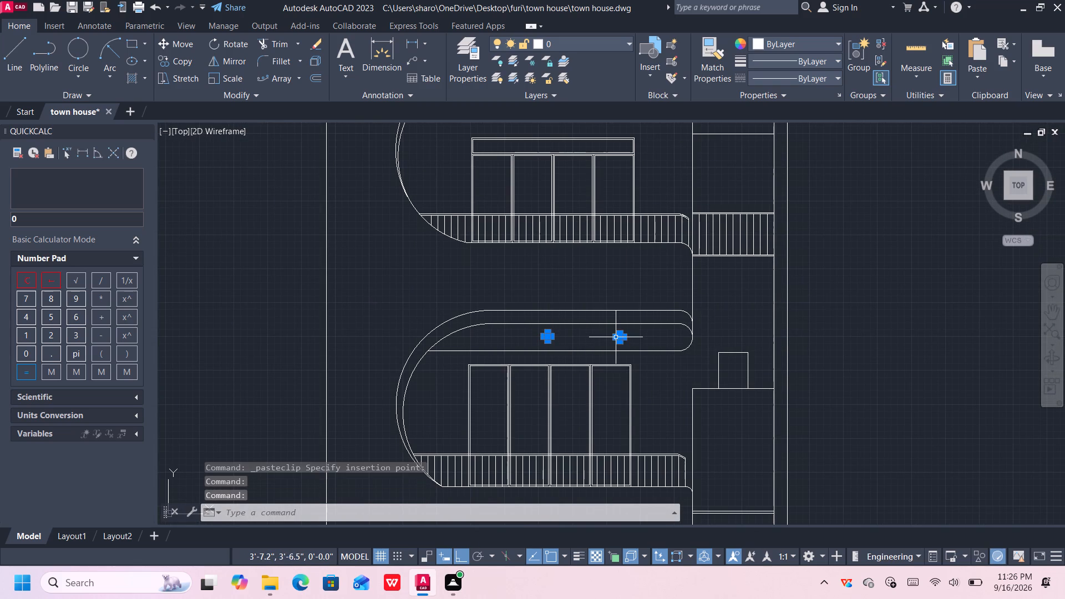
{"action": "key", "text": "Delete"}
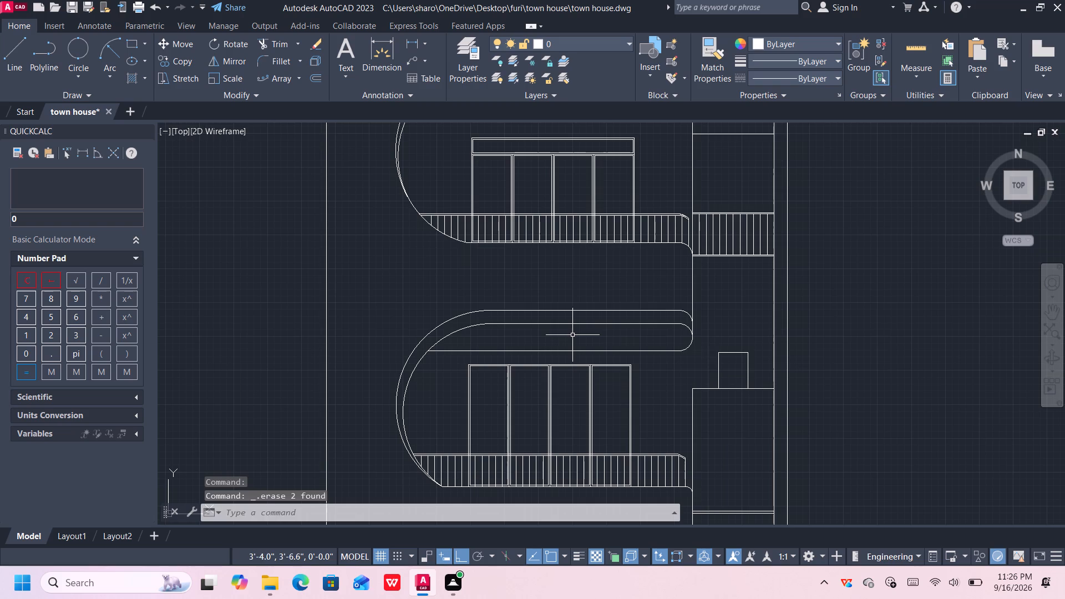
{"action": "key", "text": "ctrl+v"}
{"action": "scroll", "coordinate": [521, 341], "scroll_direction": "up", "scroll_amount": 1}
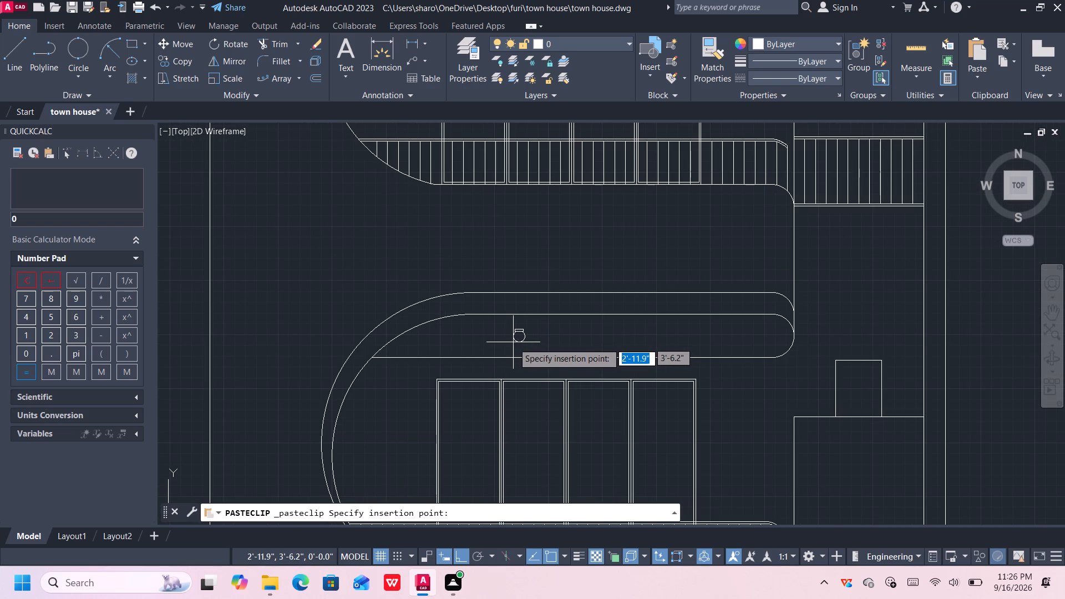
{"action": "left_click", "coordinate": [526, 344]}
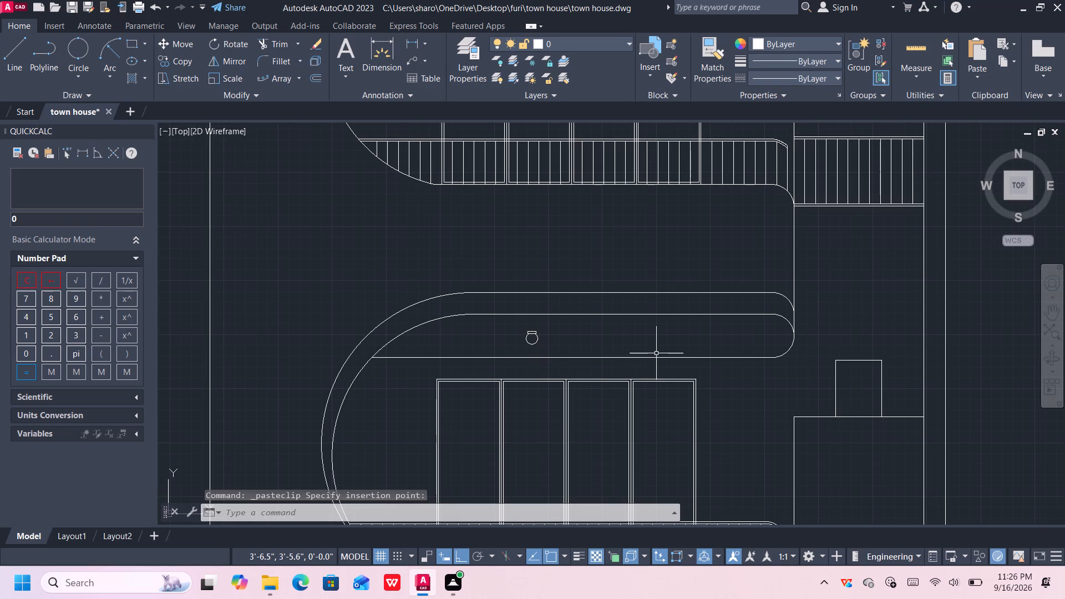
{"action": "key", "text": "ctrl+v"}
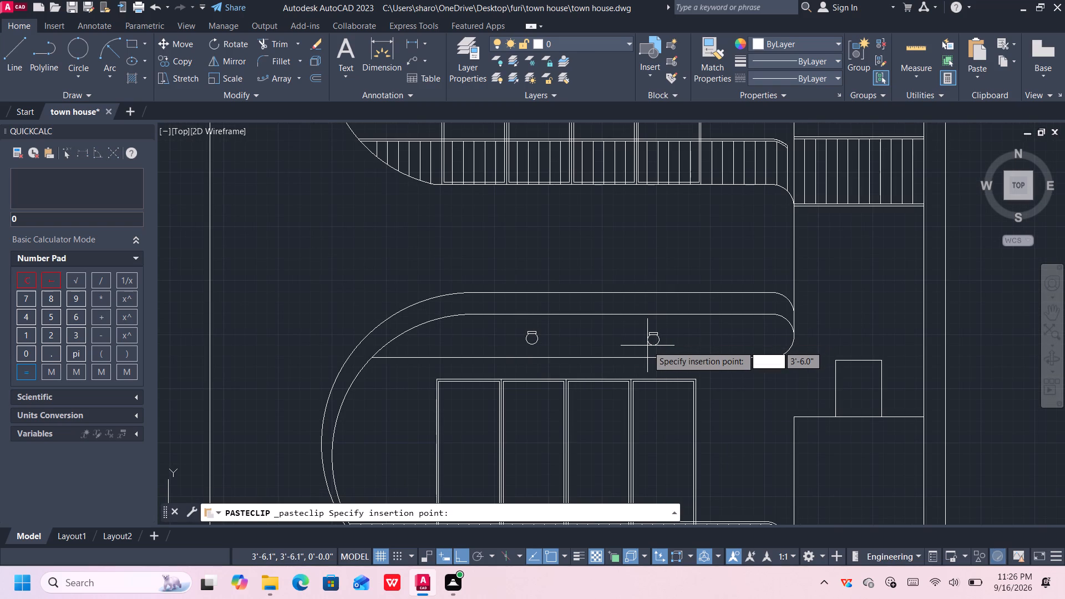
{"action": "left_click", "coordinate": [664, 344]}
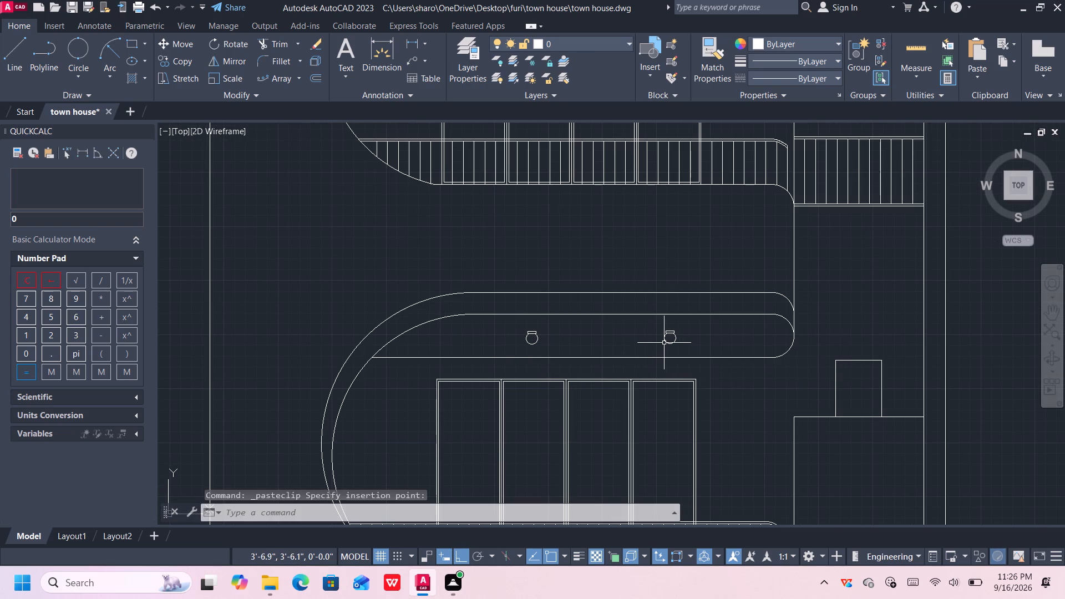
Paste a third capped circle in the upper compartment's band, beyond the windows and above the small side balcony, at about 4'-1.5", 4'-11.5".
{"action": "scroll", "coordinate": [667, 317], "scroll_direction": "down", "scroll_amount": 4}
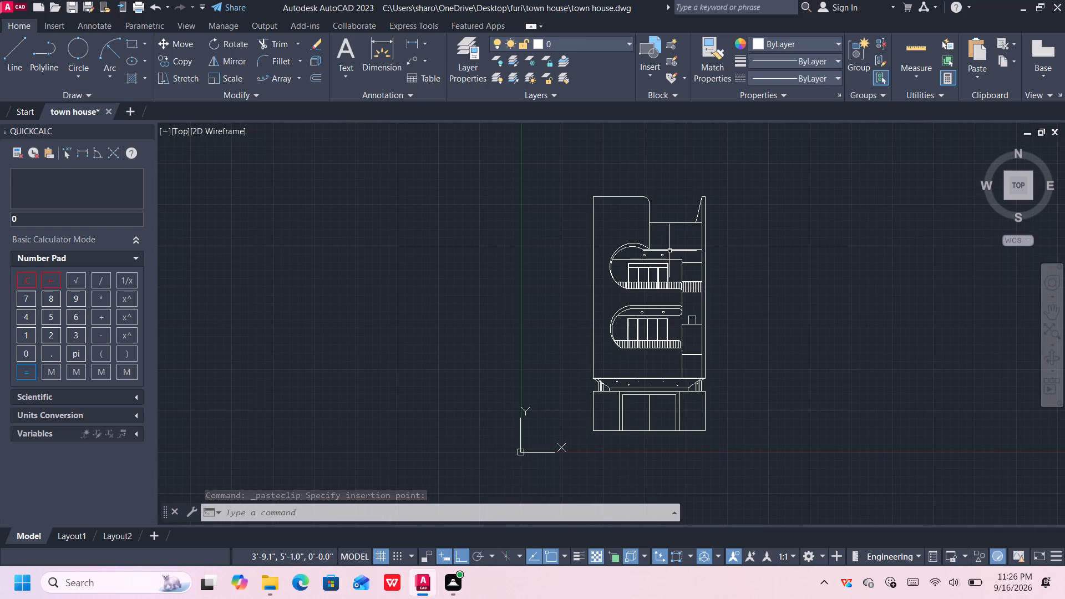
{"action": "scroll", "coordinate": [688, 268], "scroll_direction": "up", "scroll_amount": 2}
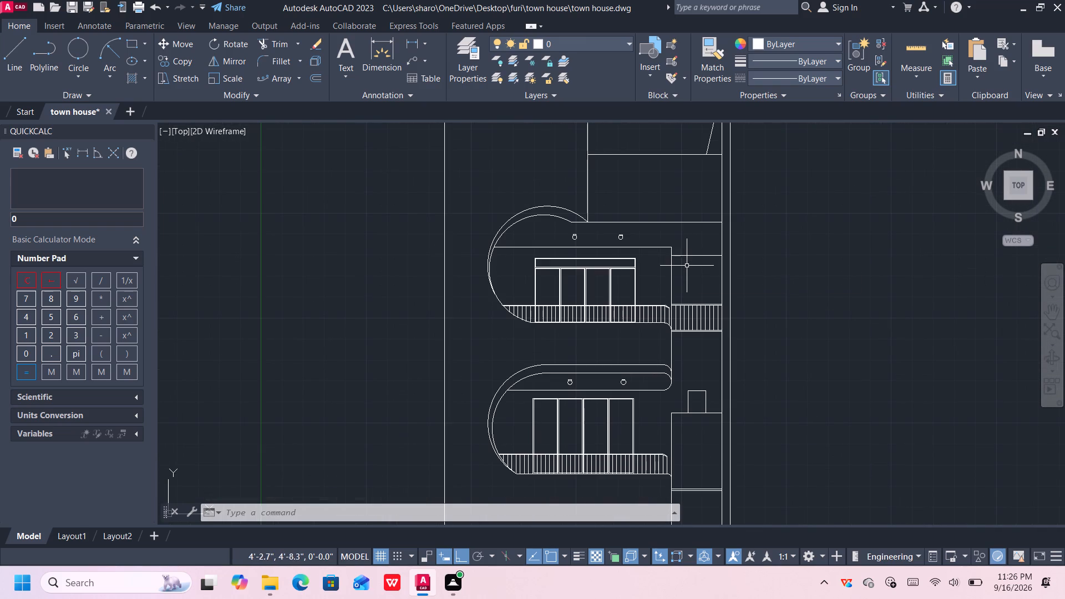
{"action": "key", "text": "ctrl+v"}
{"action": "scroll", "coordinate": [677, 244], "scroll_direction": "up", "scroll_amount": 2}
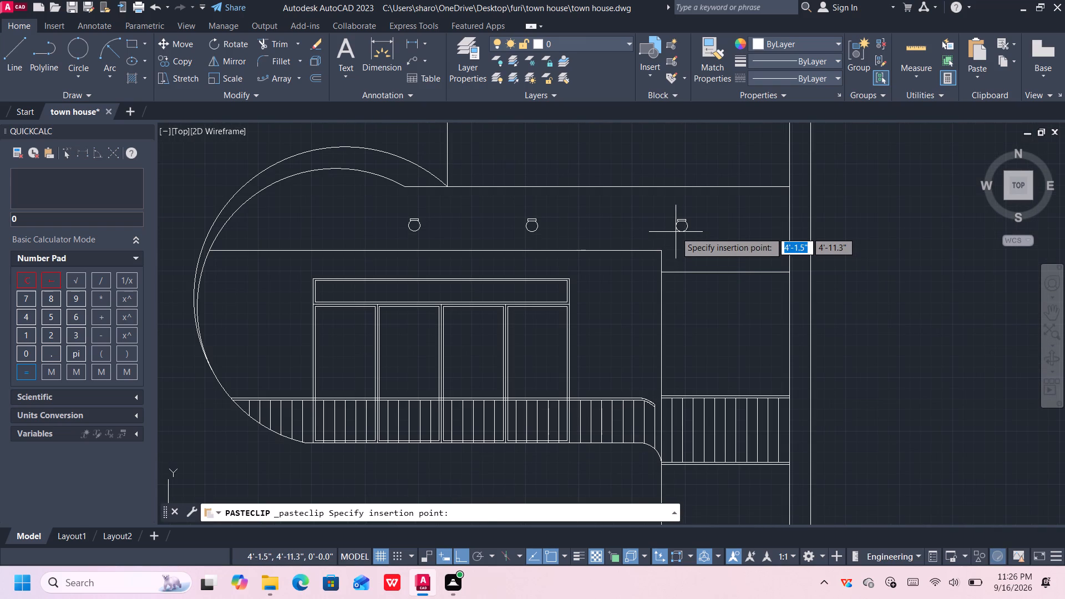
{"action": "left_click", "coordinate": [675, 228]}
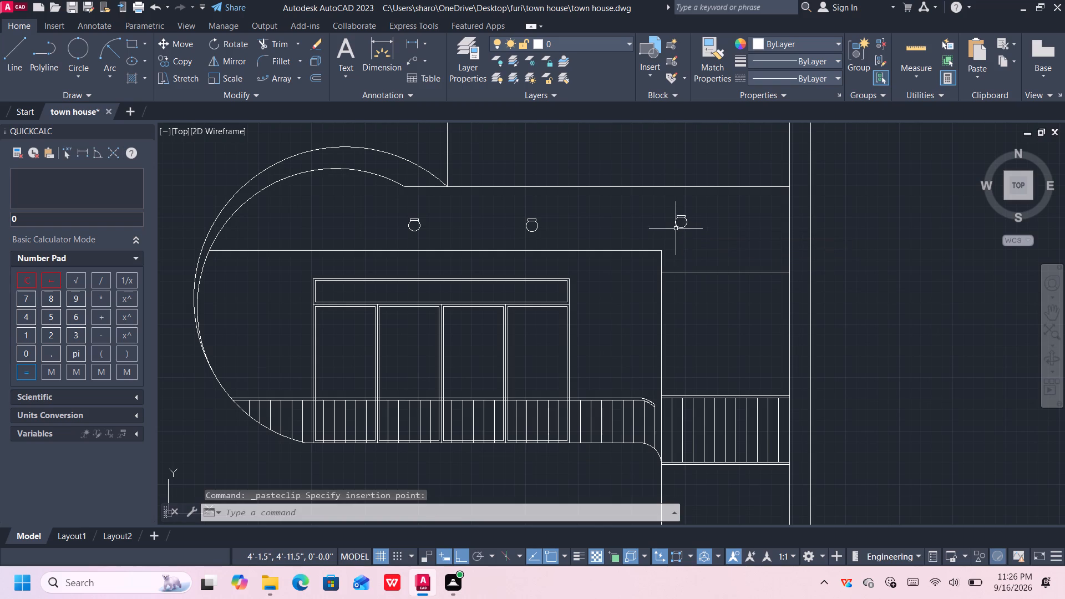
Draw a rectangle about 4.8" by 2.8" in the upper part of the ground floor's left-hand wall bay, beside the double door.
{"action": "scroll", "coordinate": [702, 281], "scroll_direction": "down", "scroll_amount": 3}
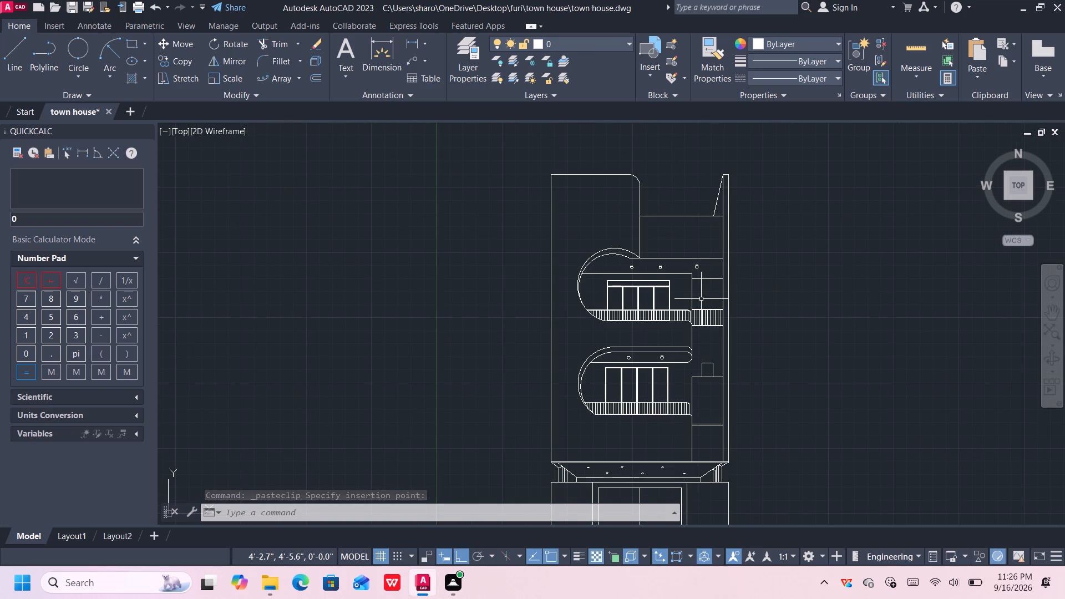
{"action": "middle_click_drag", "start_coordinate": [706, 397], "coordinate": [699, 383]}
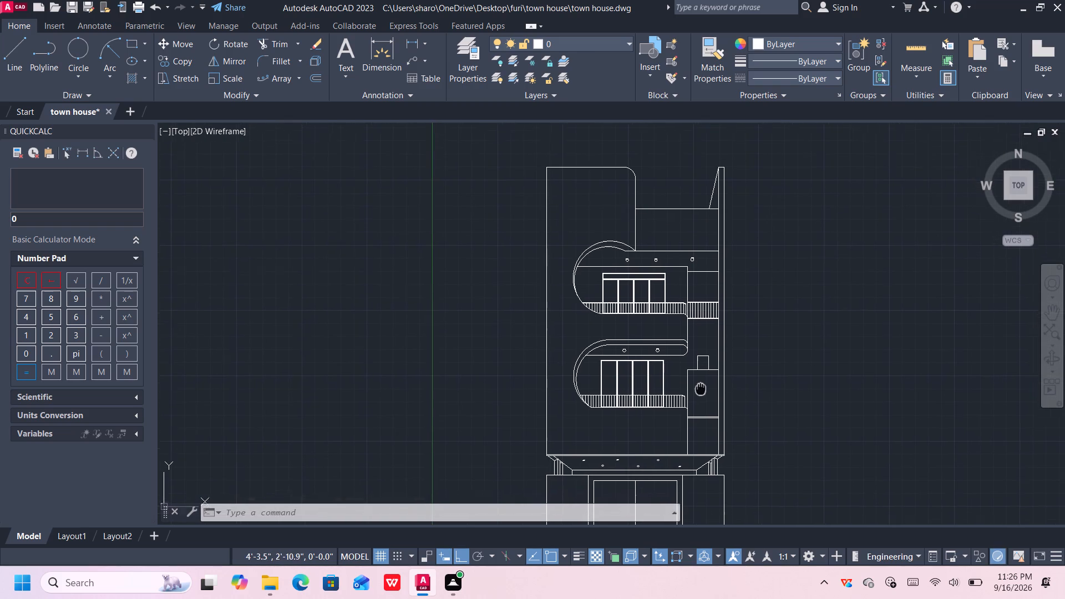
{"action": "middle_click_drag", "start_coordinate": [699, 383], "coordinate": [698, 348]}
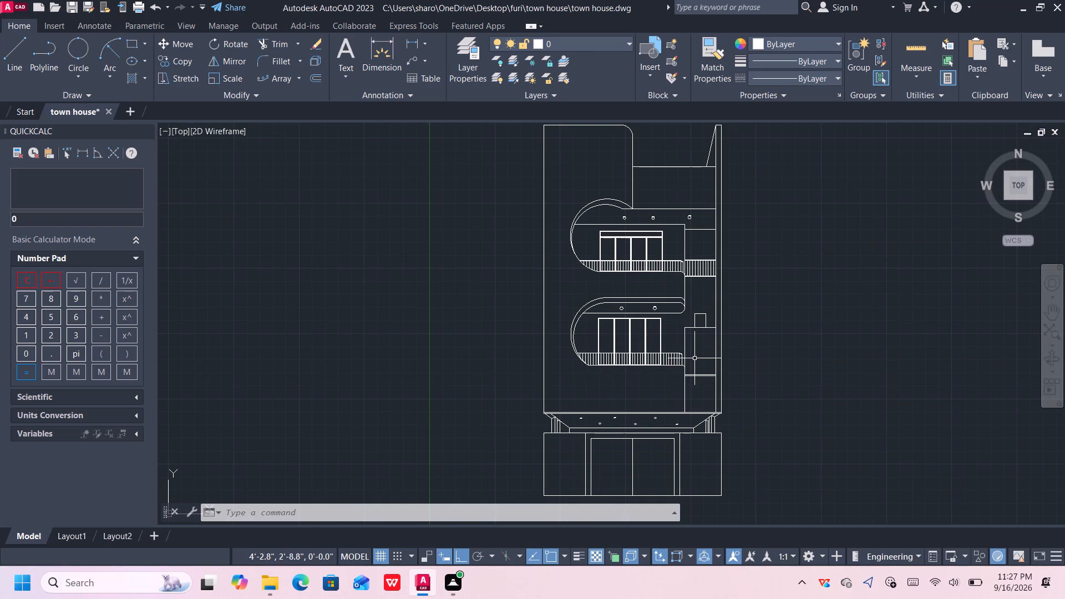
{"action": "middle_click_drag", "start_coordinate": [641, 468], "coordinate": [637, 380]}
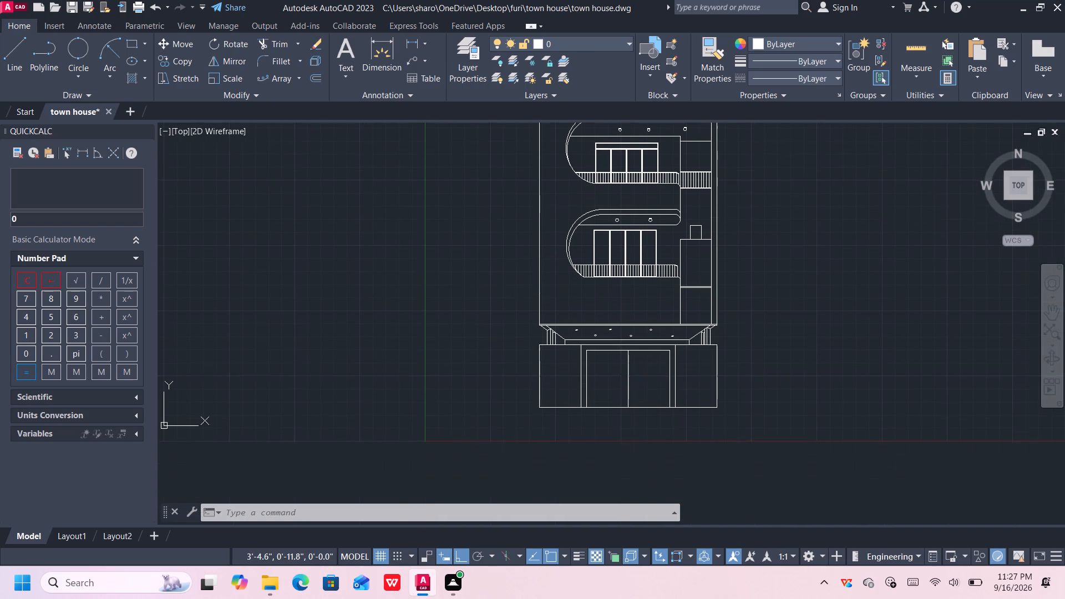
{"action": "scroll", "coordinate": [549, 383], "scroll_direction": "up", "scroll_amount": 2}
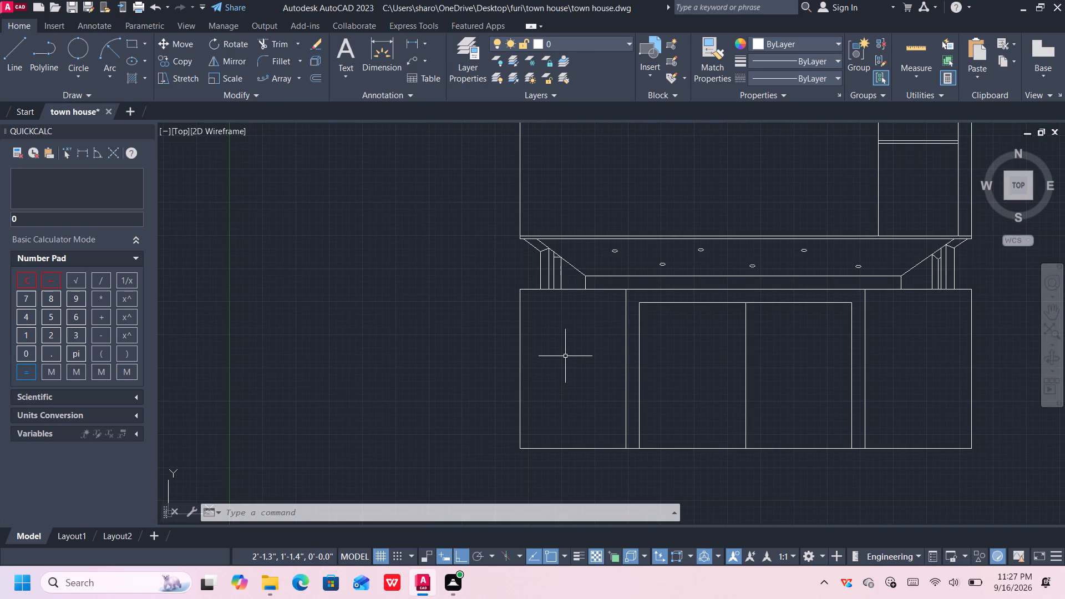
{"action": "type", "text": "re"}
{"action": "key", "text": "c"}
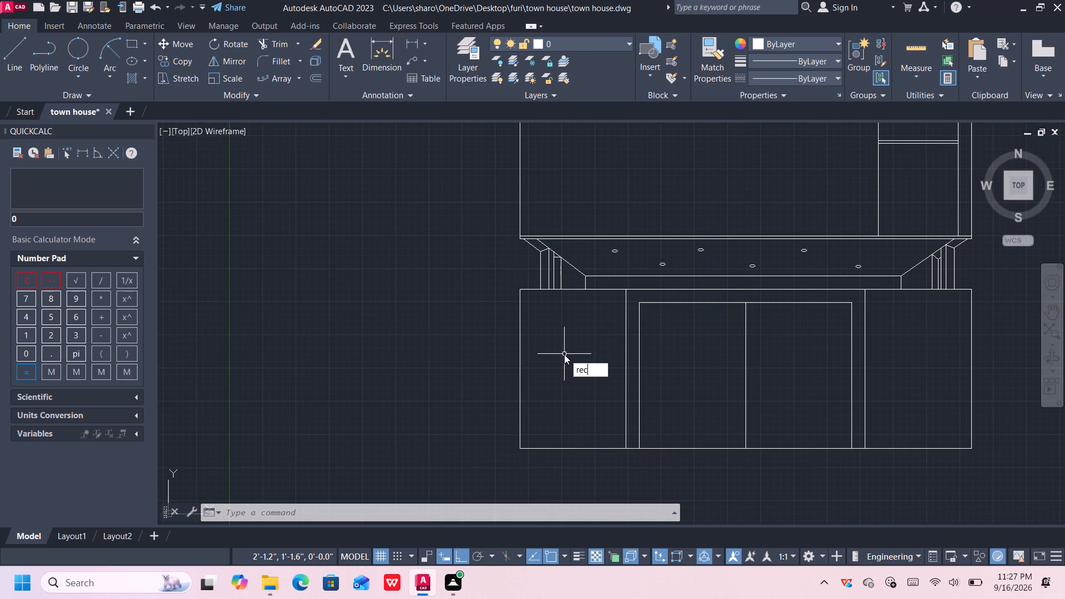
{"action": "key", "text": "Return"}
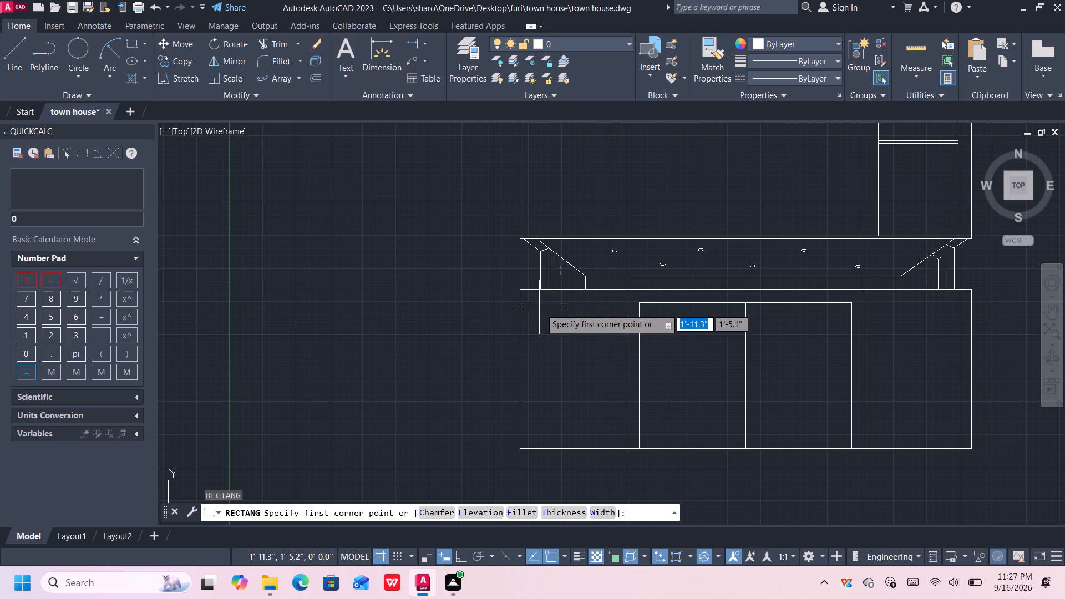
{"action": "left_click", "coordinate": [541, 309]}
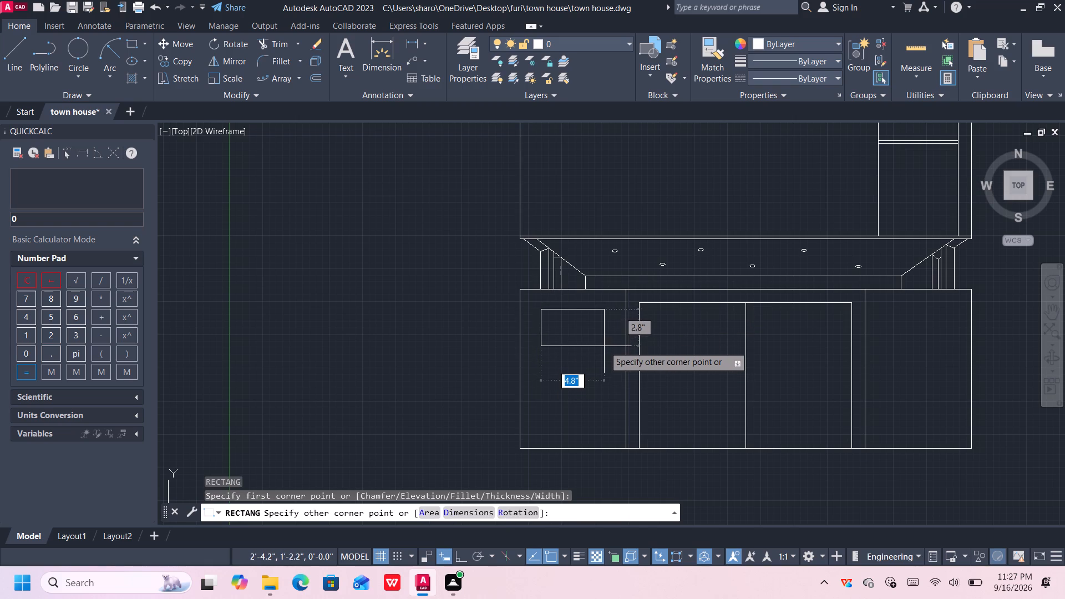
{"action": "left_click", "coordinate": [603, 346]}
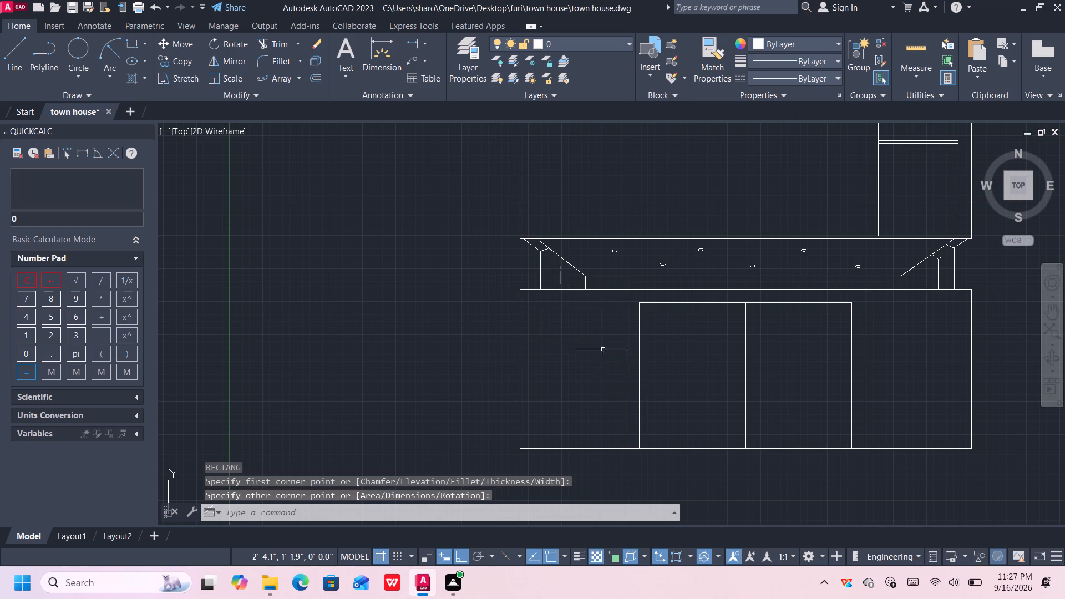
Draw a second rectangle about 4.7" wide and 4.6" high directly below the first one in the same wall bay.
{"action": "type", "text": "rec"}
{"action": "key", "text": "Return"}
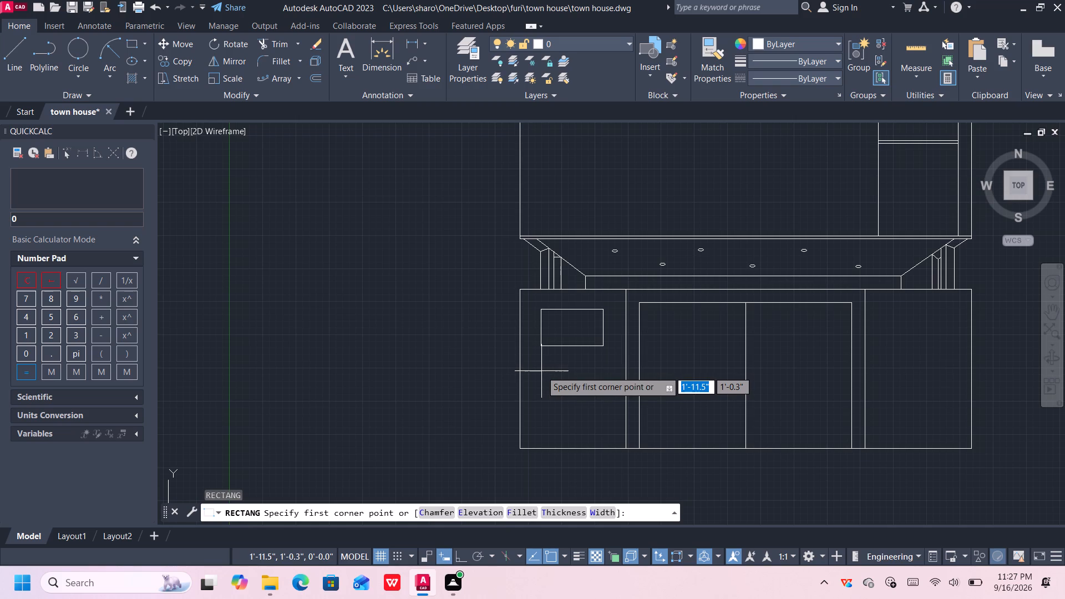
{"action": "left_click", "coordinate": [541, 372]}
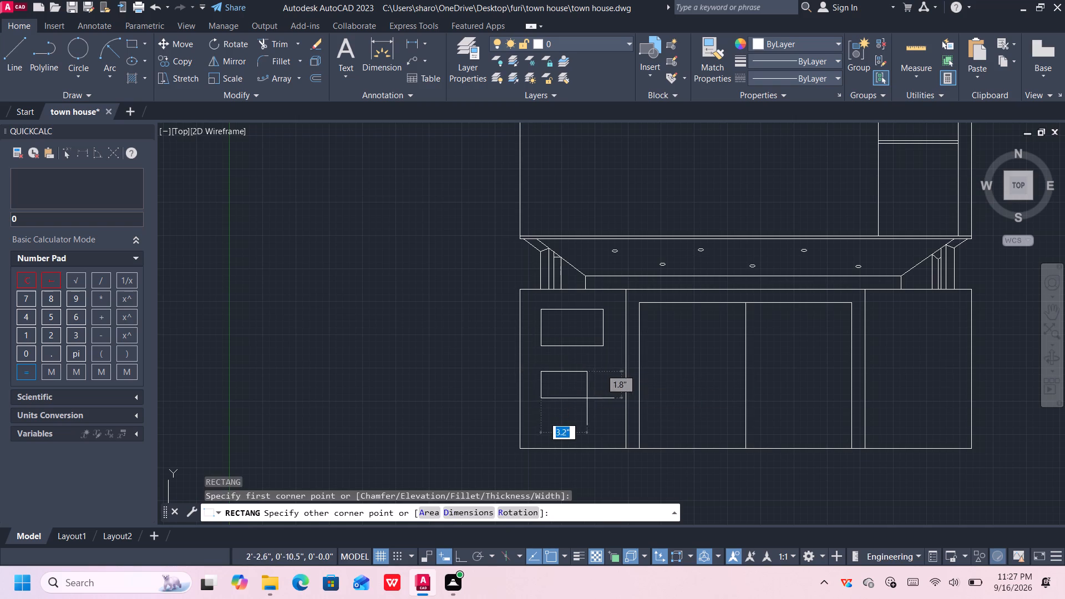
{"action": "left_click", "coordinate": [603, 433]}
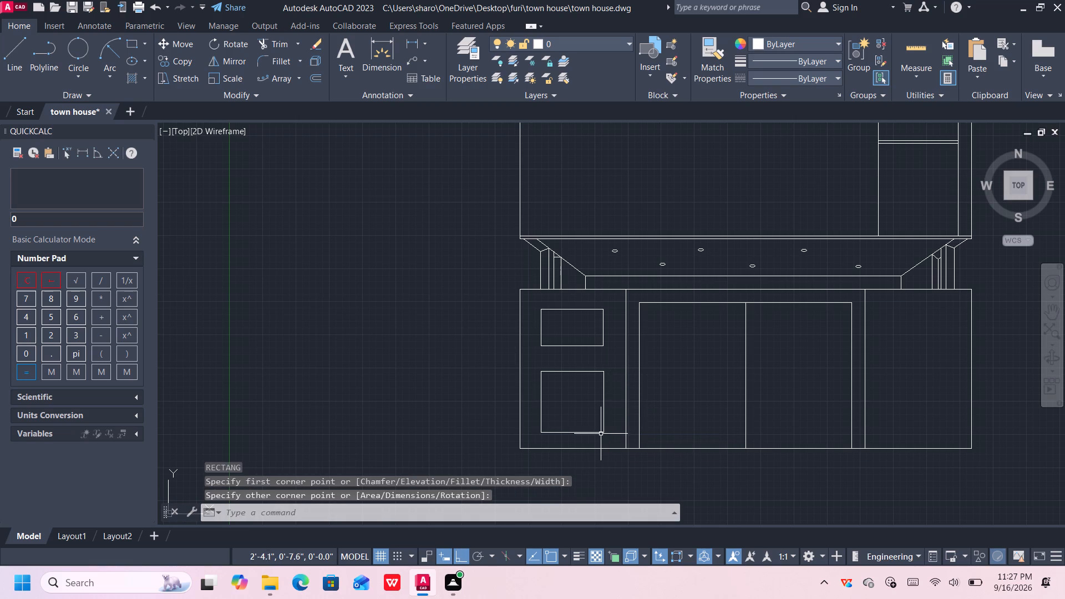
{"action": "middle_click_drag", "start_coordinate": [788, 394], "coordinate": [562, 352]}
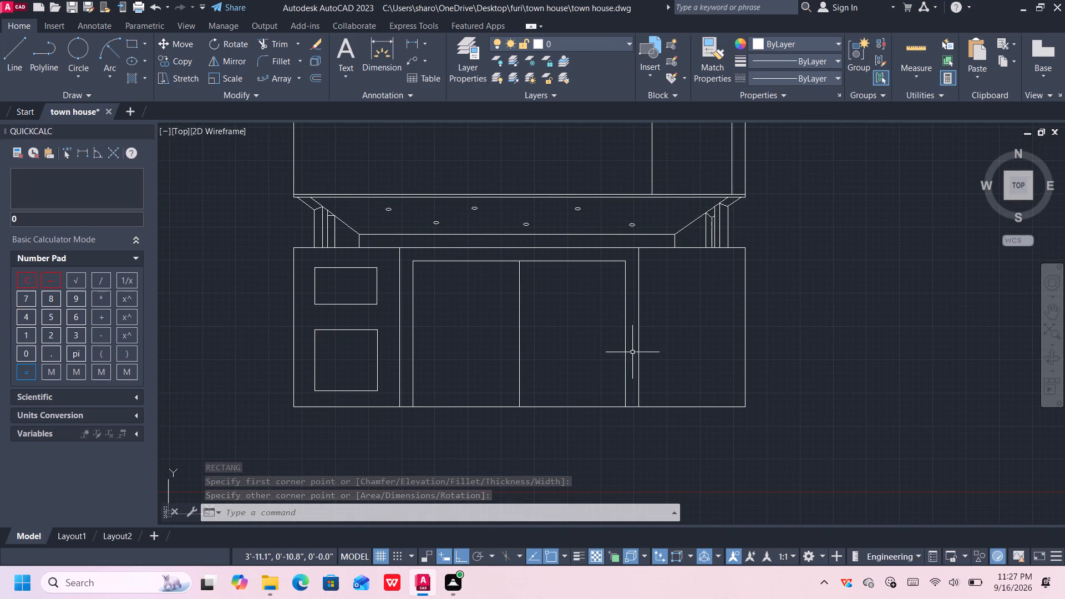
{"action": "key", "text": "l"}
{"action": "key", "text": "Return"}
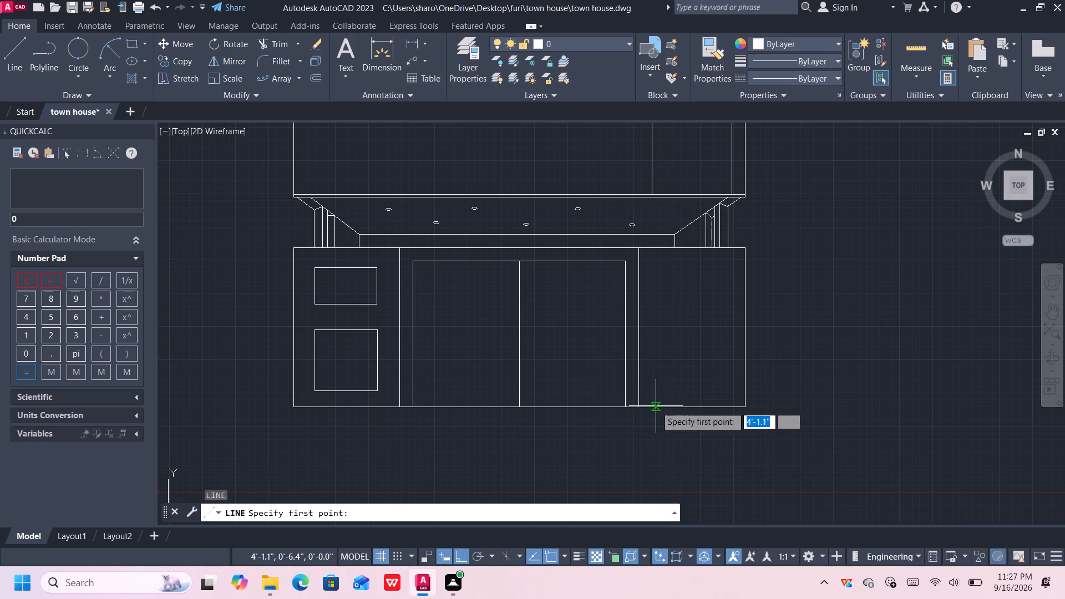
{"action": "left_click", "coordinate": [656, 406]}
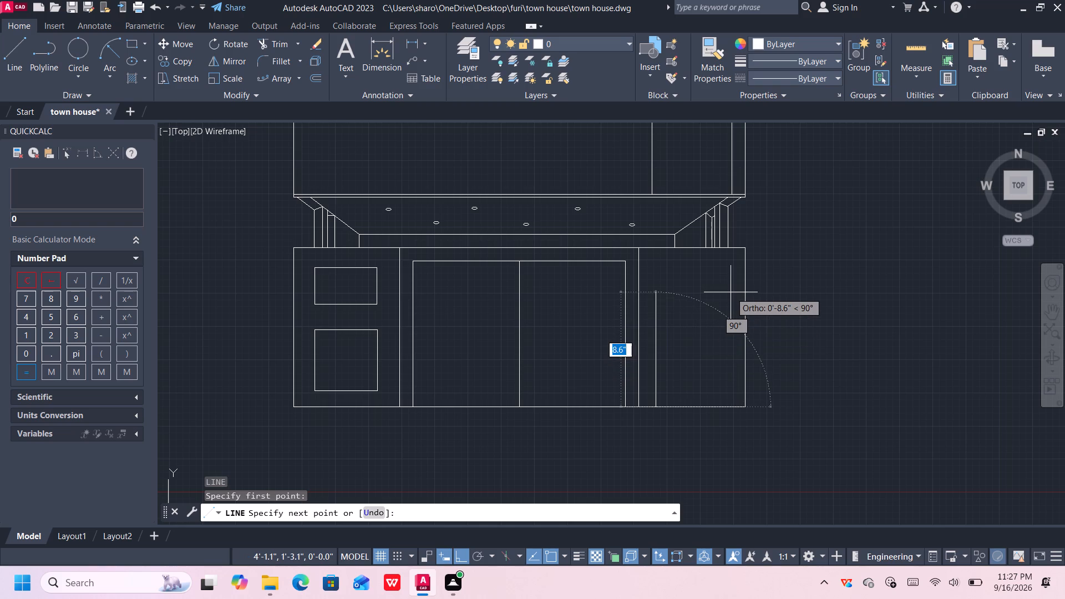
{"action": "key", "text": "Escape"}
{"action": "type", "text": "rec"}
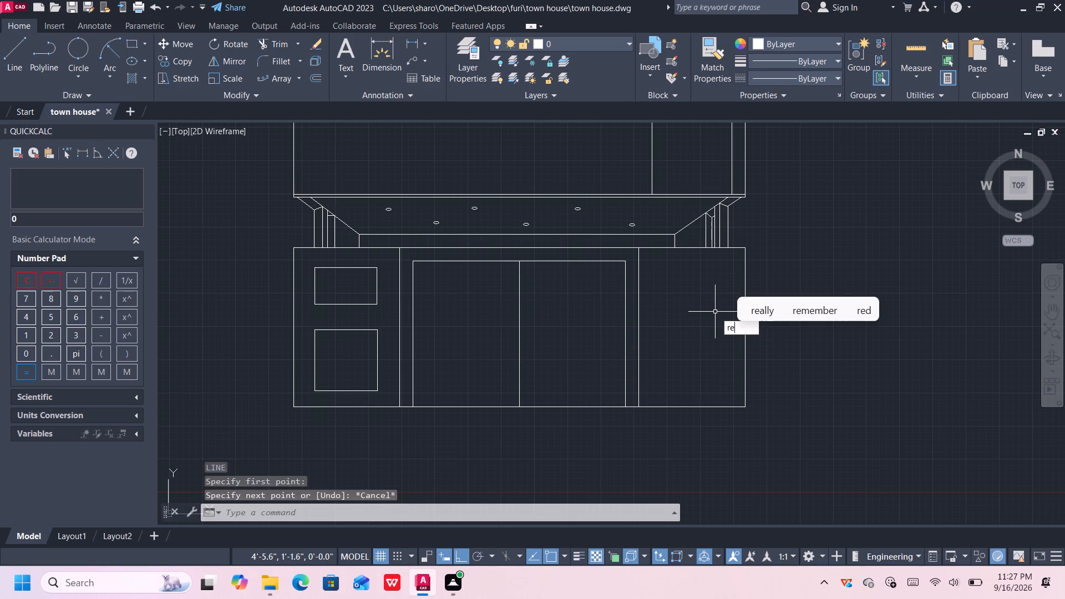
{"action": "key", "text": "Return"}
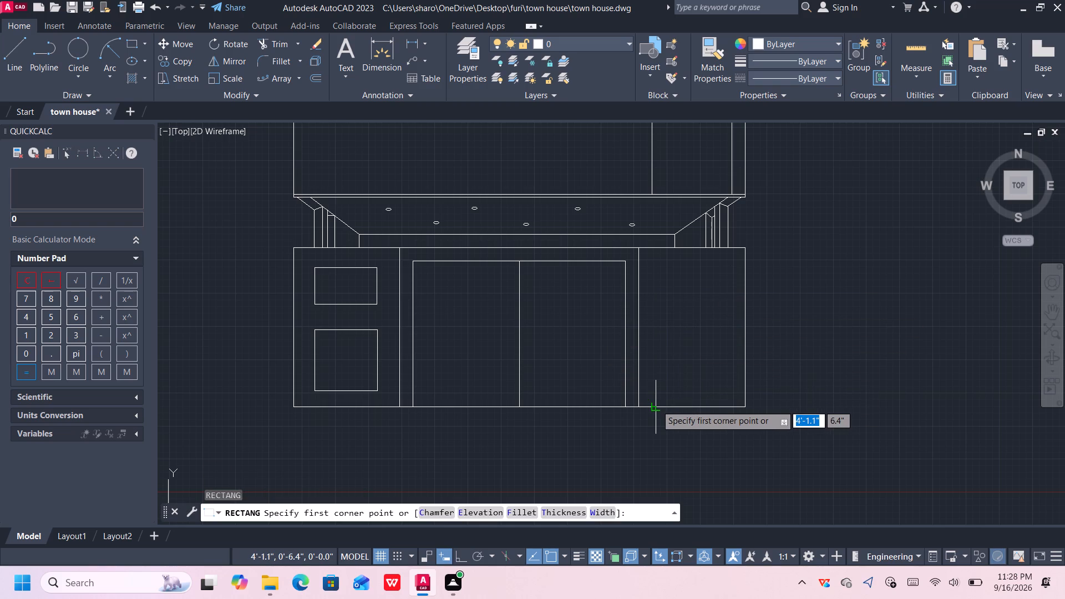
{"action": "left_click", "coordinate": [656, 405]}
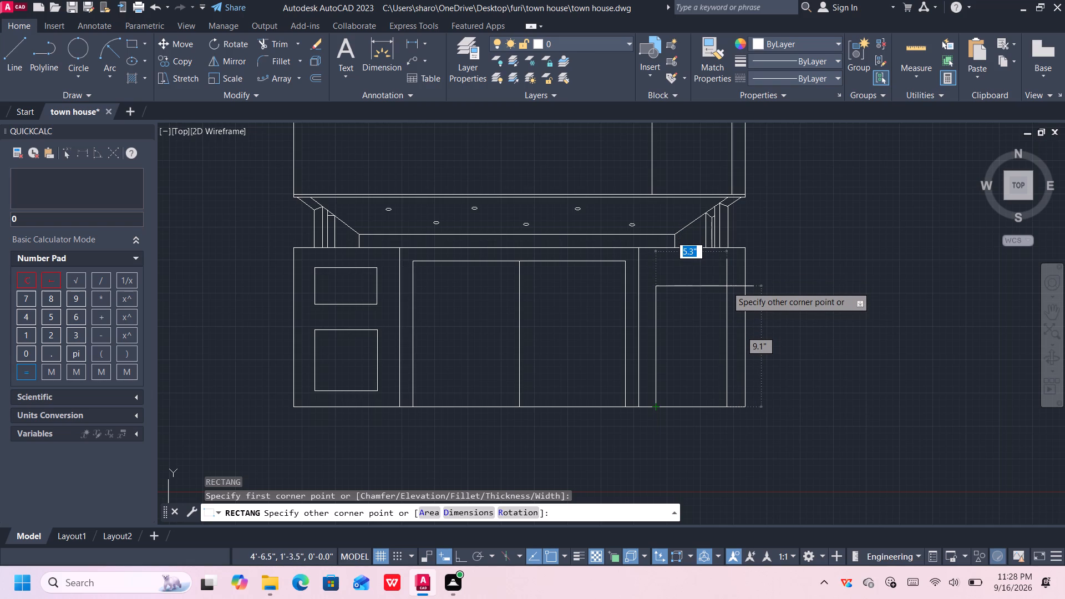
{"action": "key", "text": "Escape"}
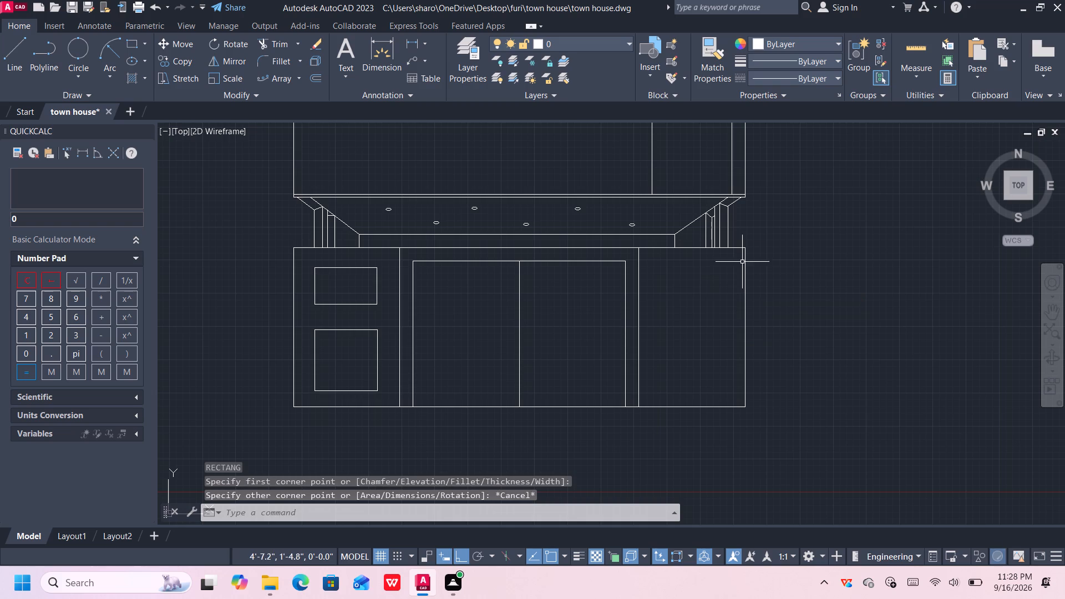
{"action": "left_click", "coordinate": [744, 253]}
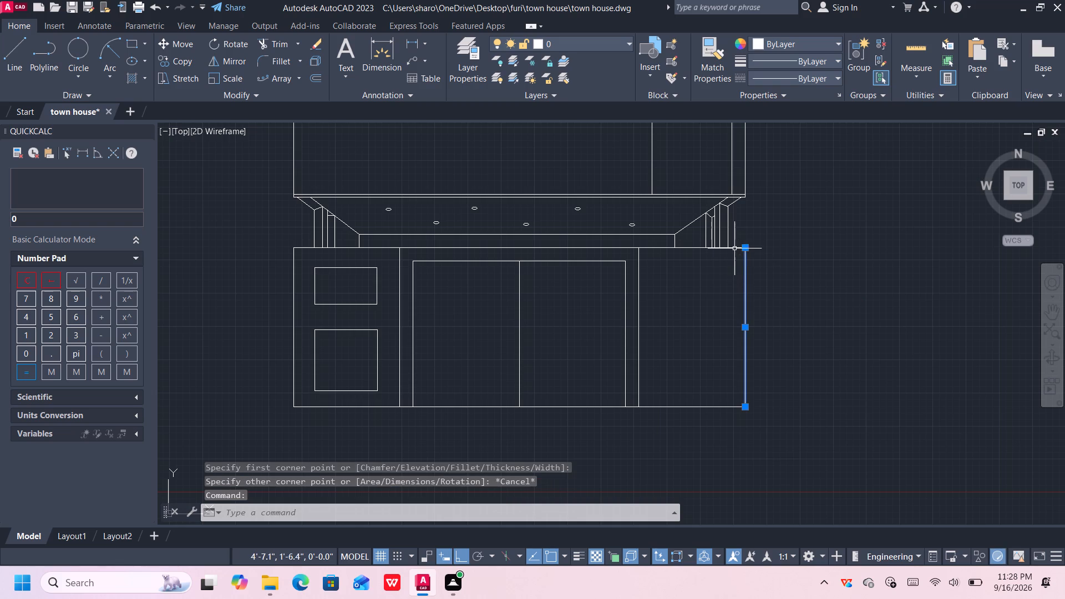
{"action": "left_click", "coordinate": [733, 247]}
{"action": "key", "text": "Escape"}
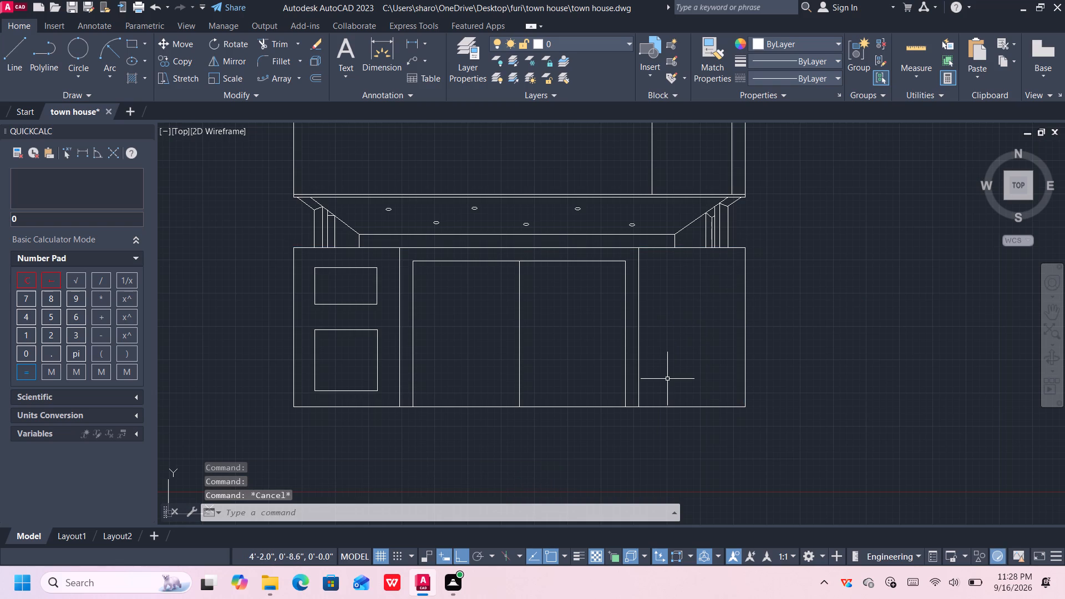
Draw a rectangle about 5.5" wide and 8" high standing on the ground line in the ground floor's right-hand wall bay.
{"action": "type", "text": "rec"}
{"action": "key", "text": "Return"}
{"action": "left_click", "coordinate": [658, 407]}
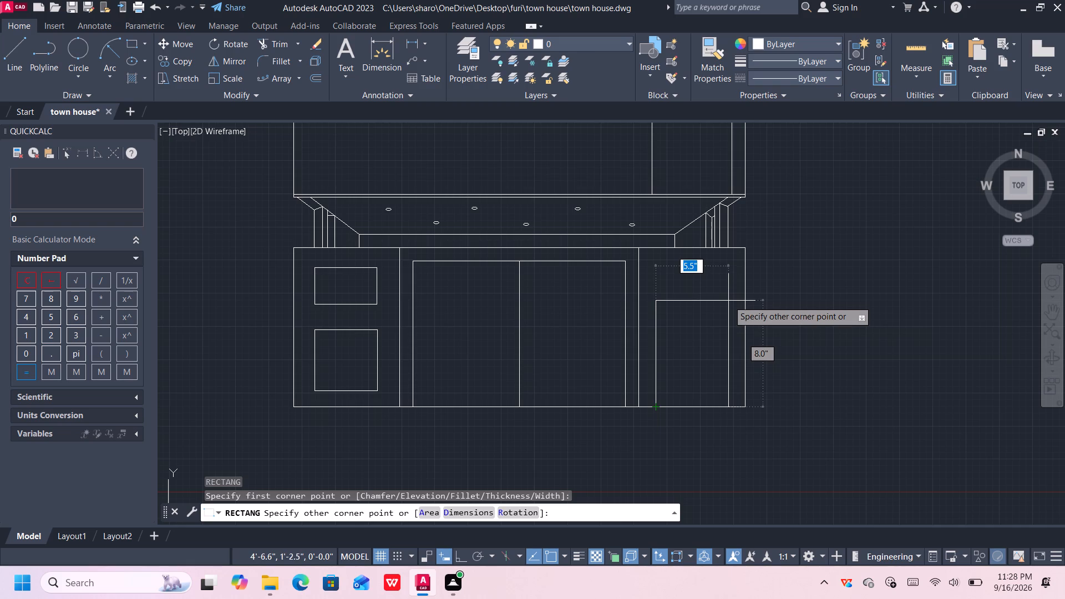
{"action": "left_click", "coordinate": [728, 301]}
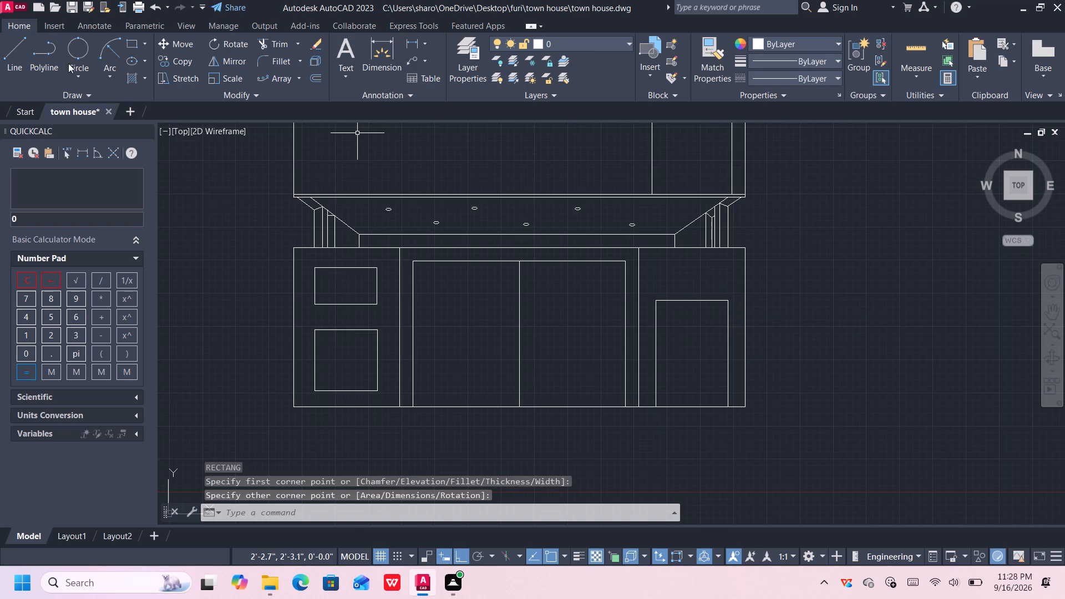
Draw a two-point circle about 5.4" in diameter spanning the top corners of the tall rectangle in the right-hand bay.
{"action": "left_click", "coordinate": [74, 48]}
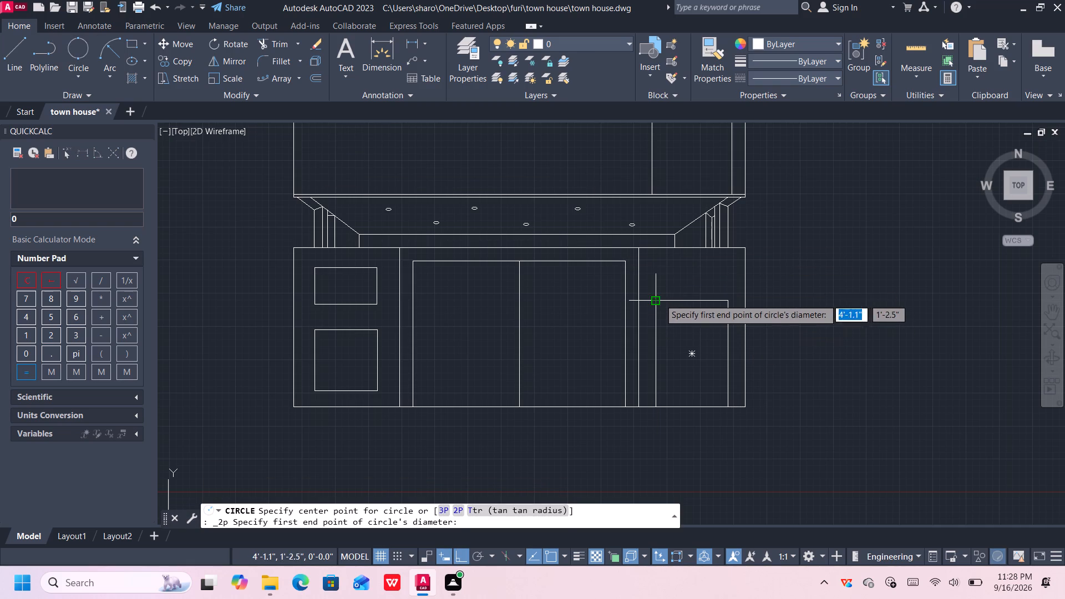
{"action": "left_click", "coordinate": [660, 299]}
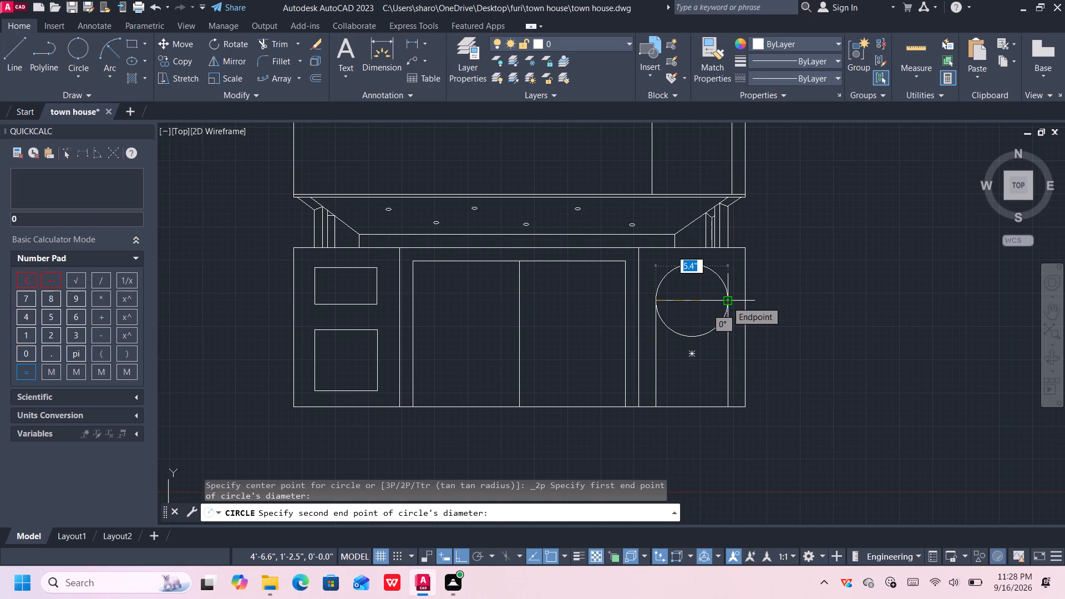
{"action": "left_click", "coordinate": [727, 301]}
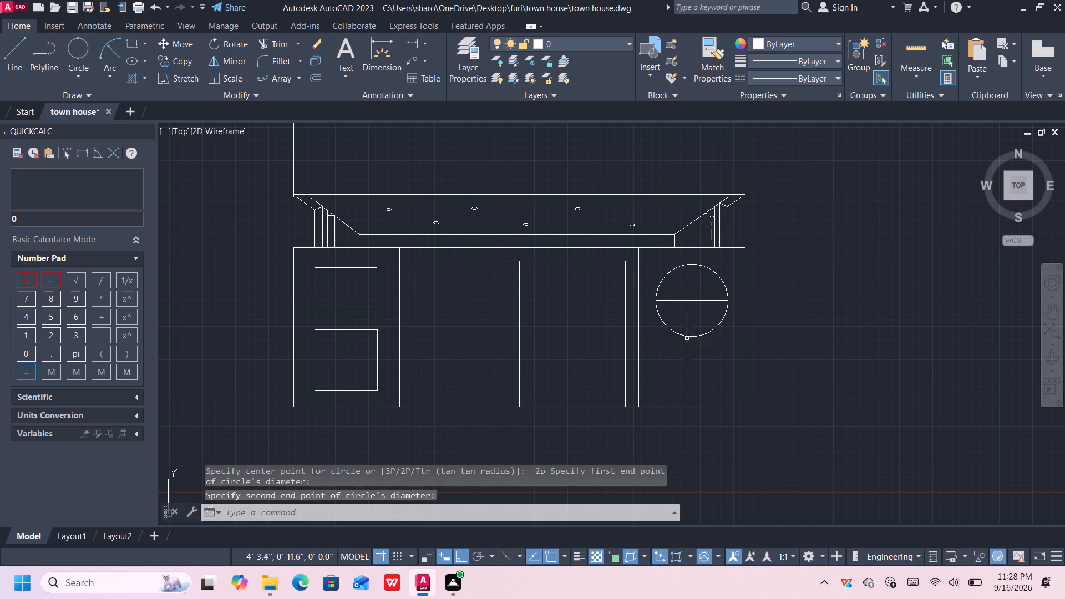
Move the circle straight up about 0.9" so its centre sits above the tall rectangle's top edge.
{"action": "left_click", "coordinate": [691, 336]}
{"action": "left_click", "coordinate": [691, 299]}
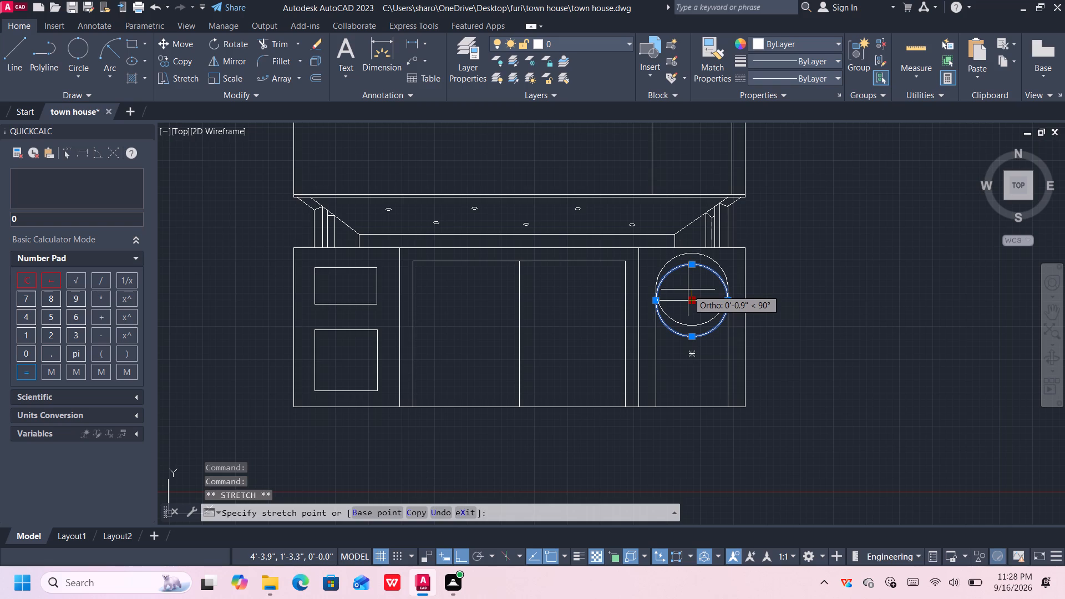
{"action": "left_click", "coordinate": [688, 291]}
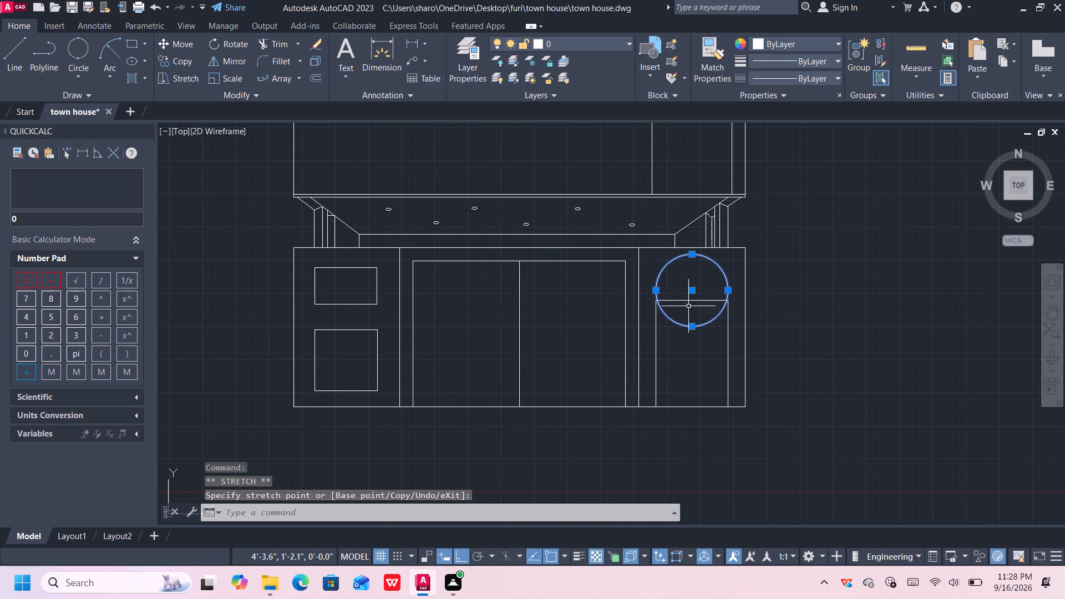
{"action": "scroll", "coordinate": [668, 340], "scroll_direction": "up", "scroll_amount": 1}
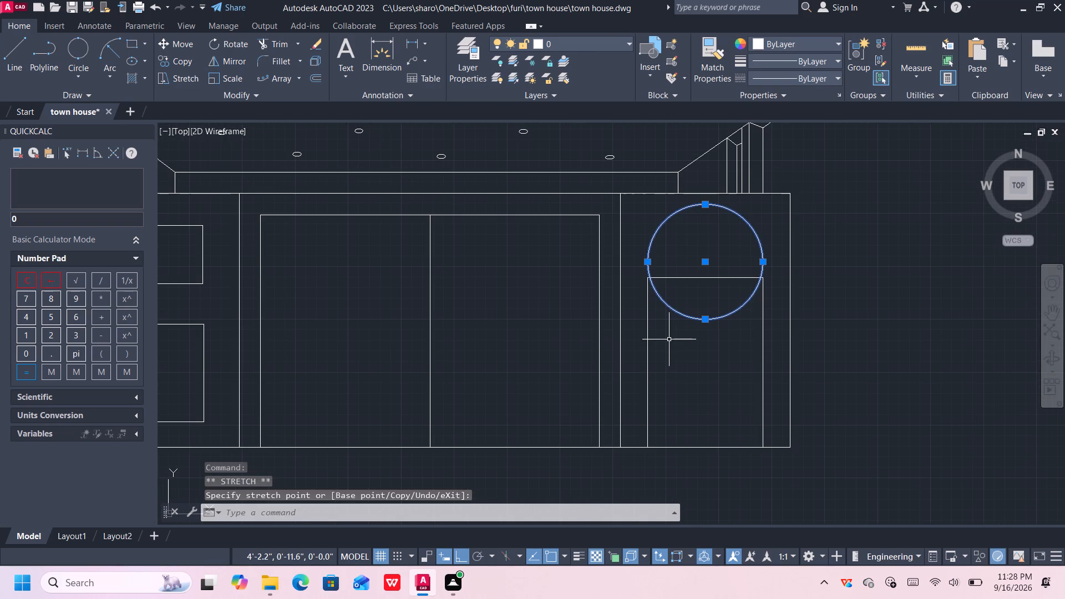
{"action": "key", "text": "Escape"}
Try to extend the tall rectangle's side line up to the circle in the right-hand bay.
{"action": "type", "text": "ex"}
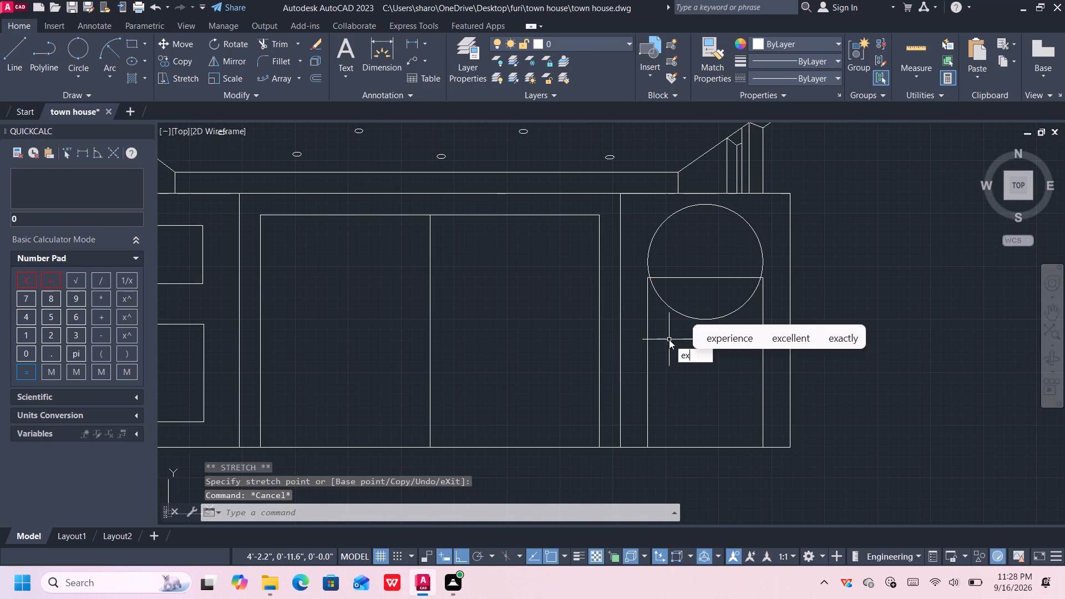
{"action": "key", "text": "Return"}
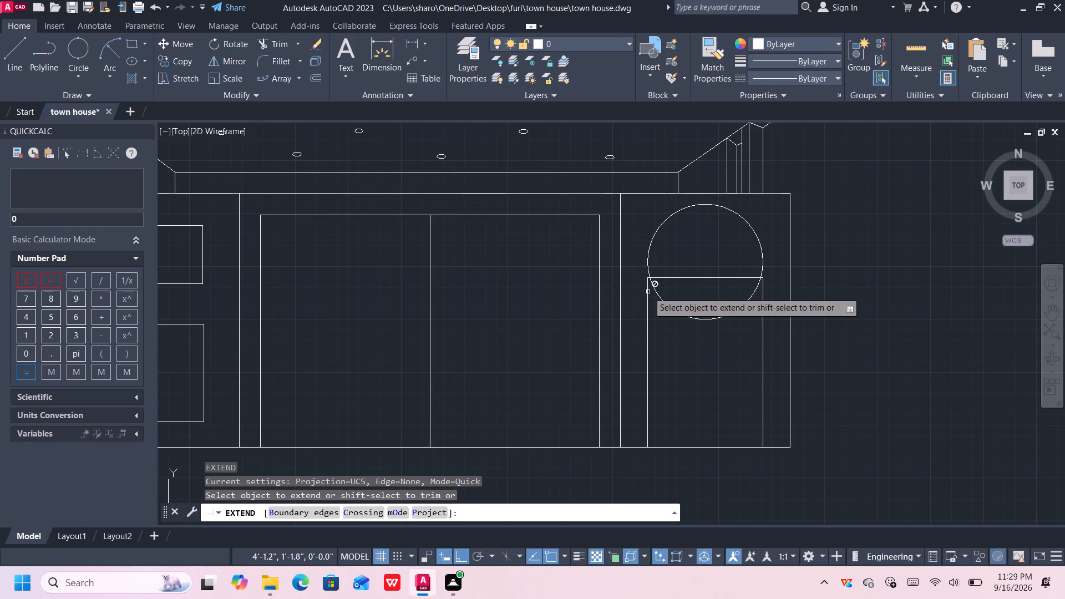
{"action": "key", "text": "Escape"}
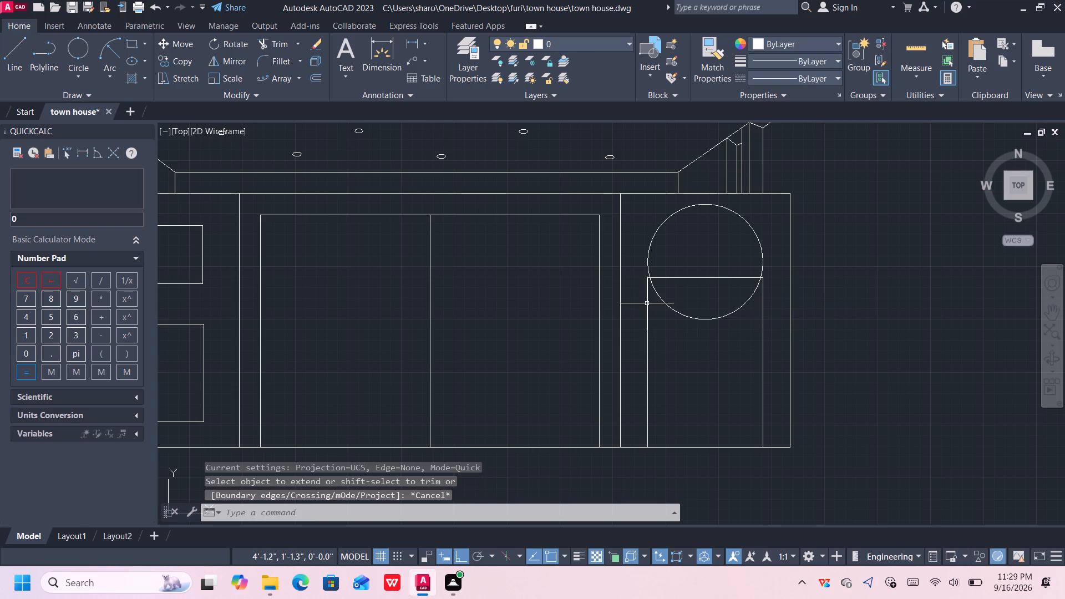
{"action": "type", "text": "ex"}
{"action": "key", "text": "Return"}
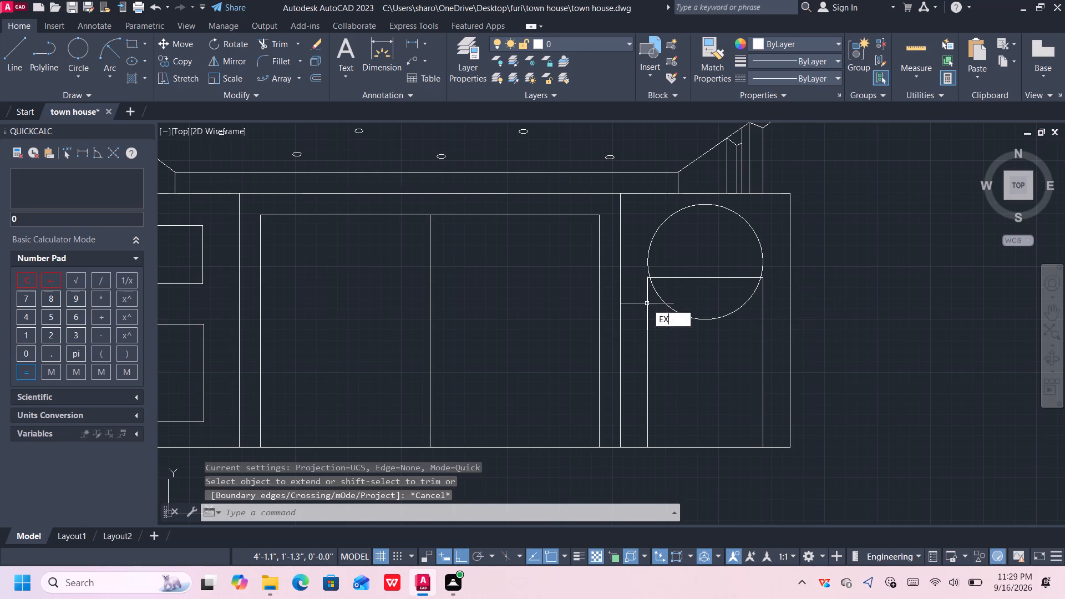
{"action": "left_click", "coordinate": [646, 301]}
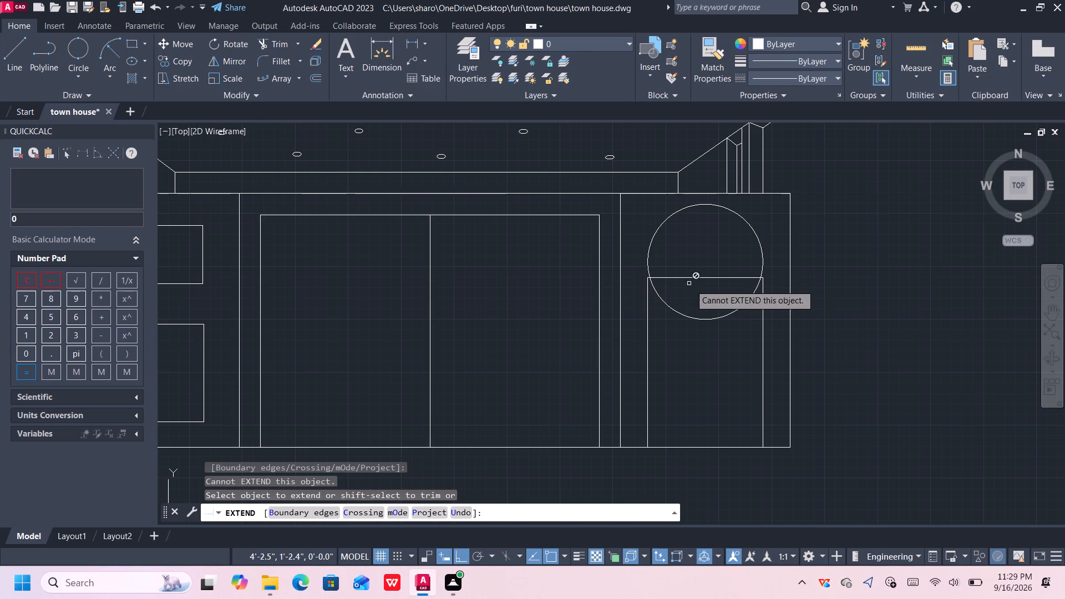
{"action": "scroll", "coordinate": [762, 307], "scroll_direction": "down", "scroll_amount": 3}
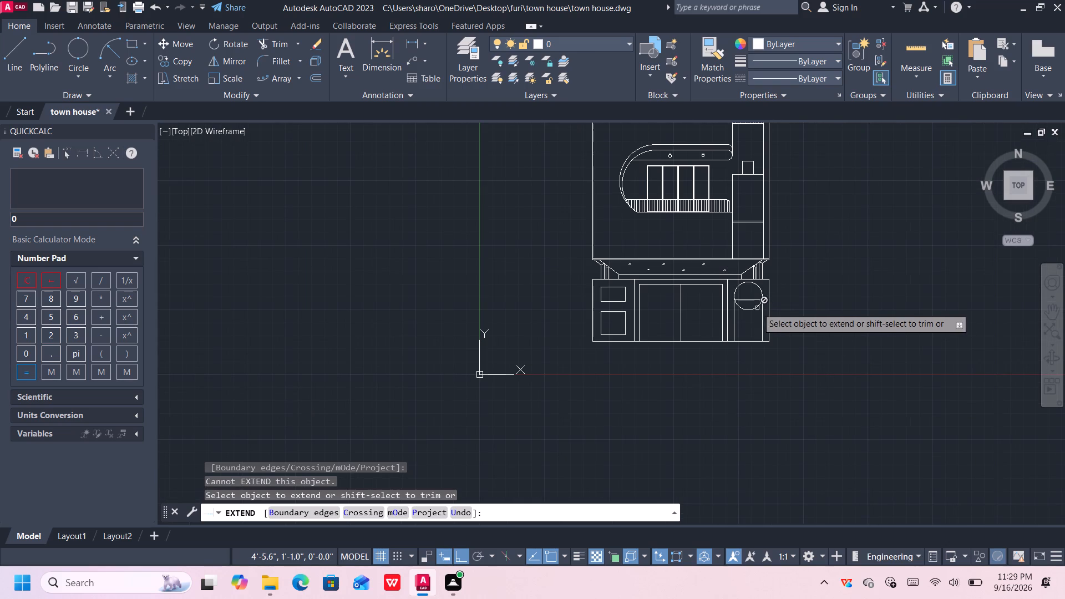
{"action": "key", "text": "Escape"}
Explode the tall rectangle in the right-hand bay and delete its top edge.
{"action": "scroll", "coordinate": [733, 314], "scroll_direction": "up", "scroll_amount": 3}
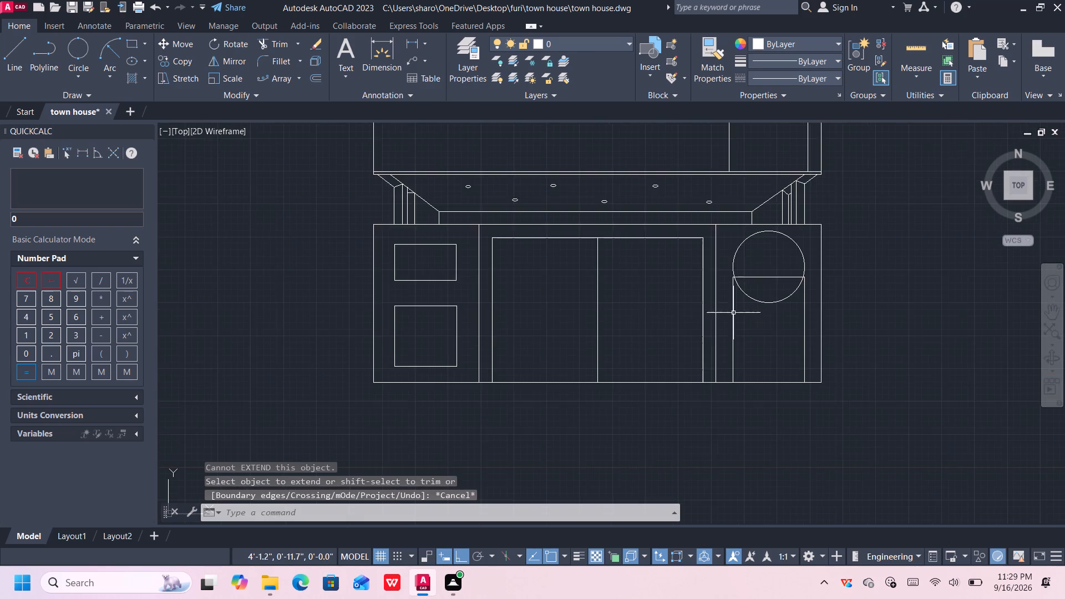
{"action": "scroll", "coordinate": [728, 301], "scroll_direction": "up", "scroll_amount": 3}
{"action": "left_click", "coordinate": [776, 203]}
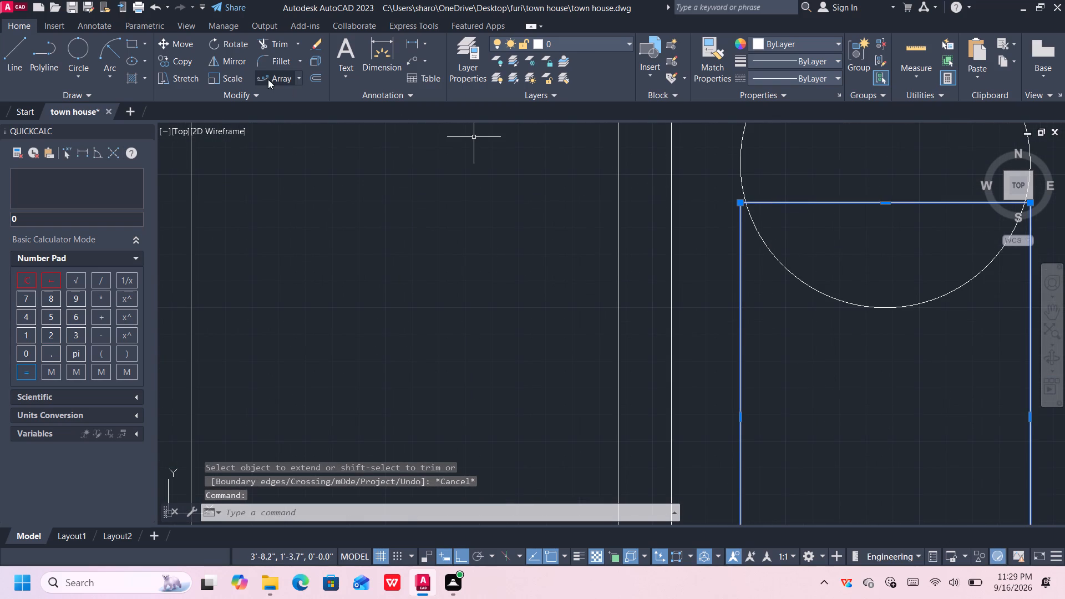
{"action": "left_click", "coordinate": [315, 63]}
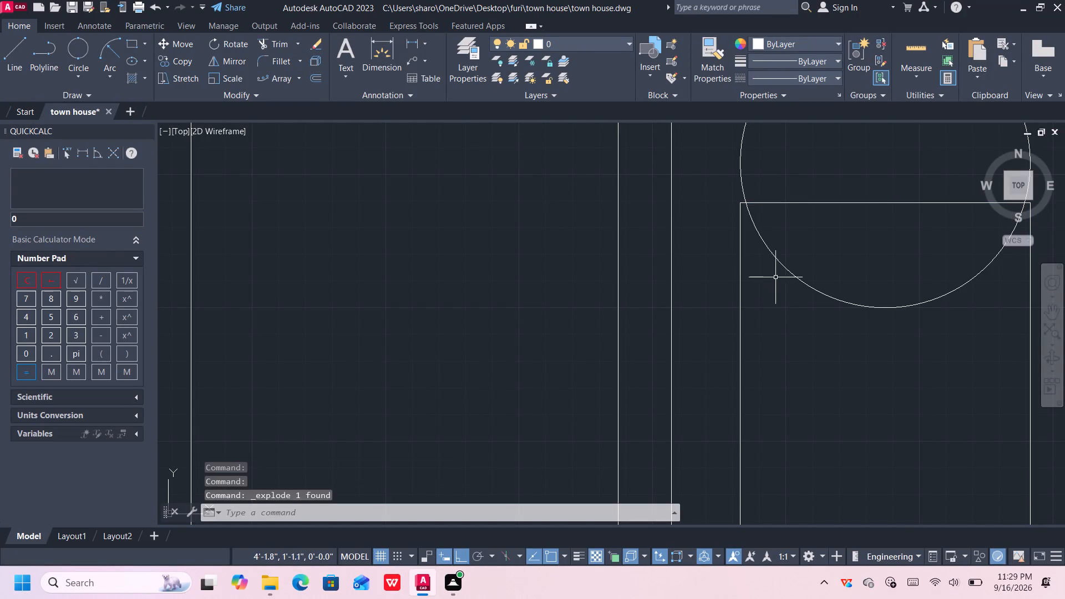
{"action": "left_click", "coordinate": [794, 203]}
{"action": "key", "text": "Delete"}
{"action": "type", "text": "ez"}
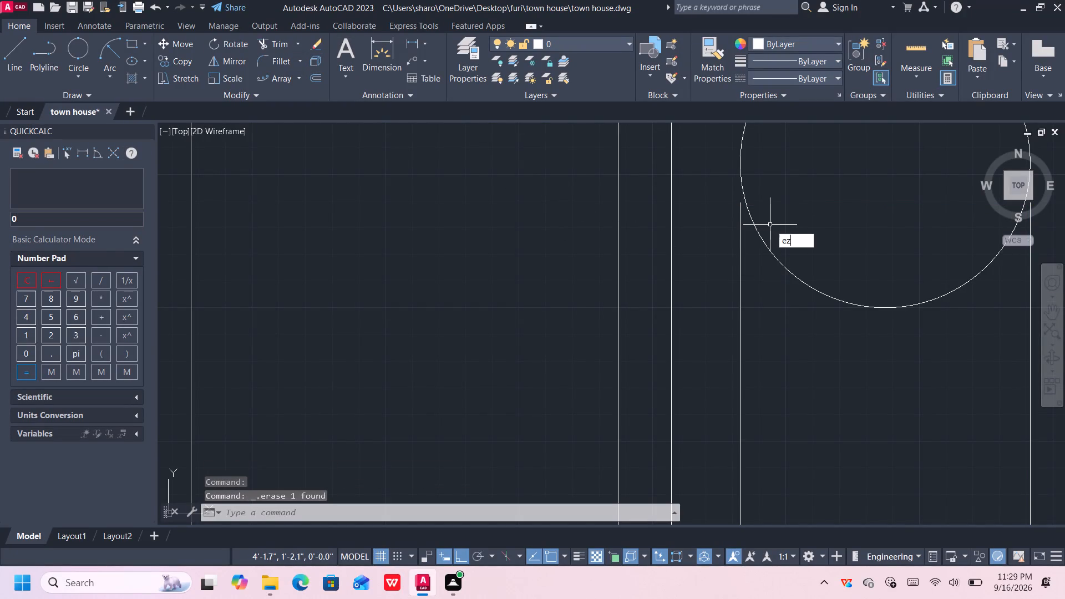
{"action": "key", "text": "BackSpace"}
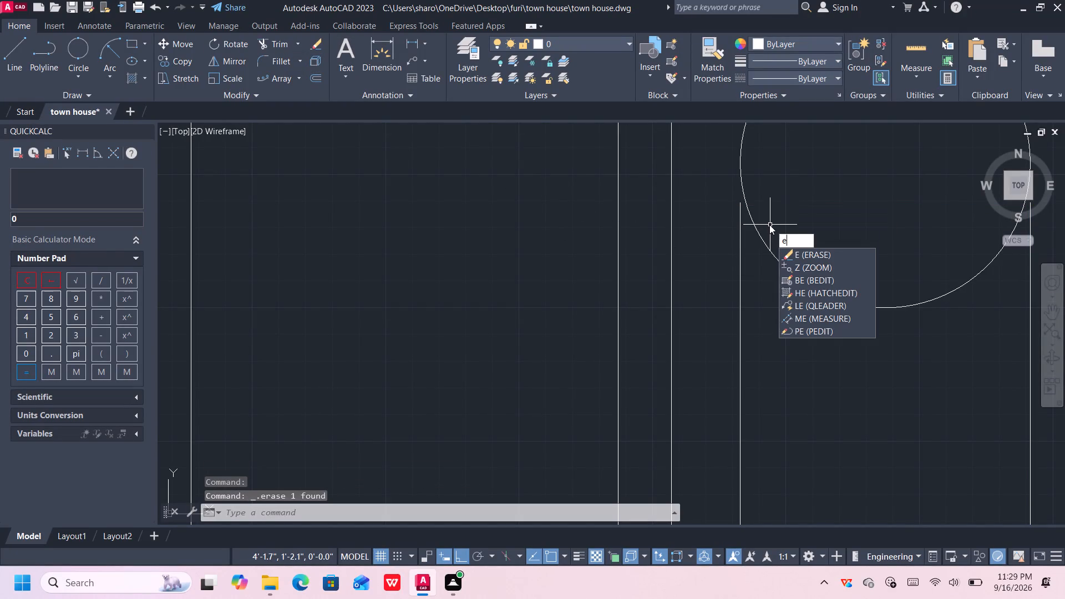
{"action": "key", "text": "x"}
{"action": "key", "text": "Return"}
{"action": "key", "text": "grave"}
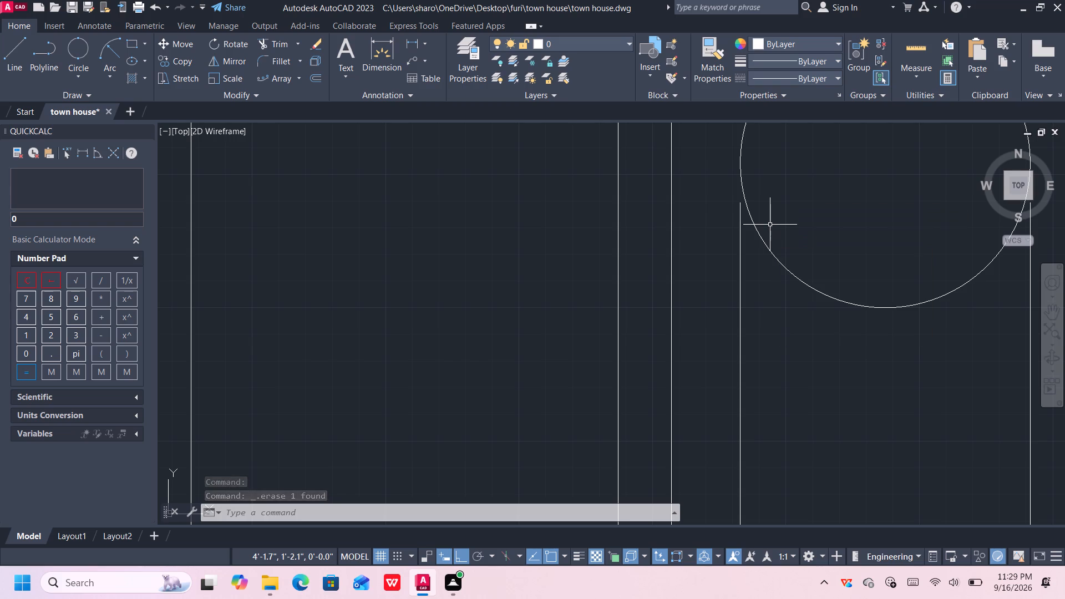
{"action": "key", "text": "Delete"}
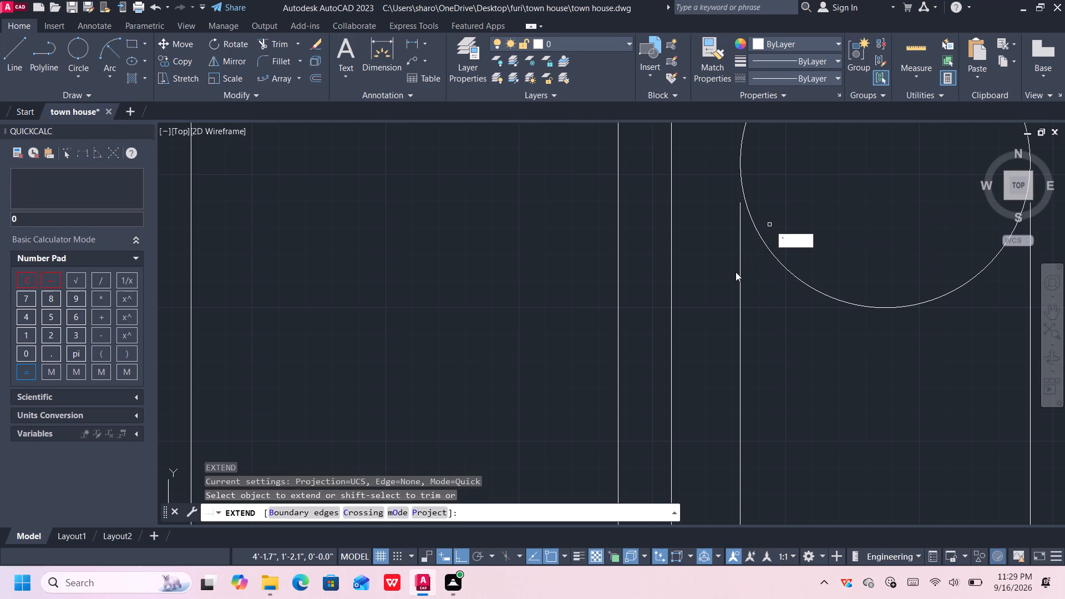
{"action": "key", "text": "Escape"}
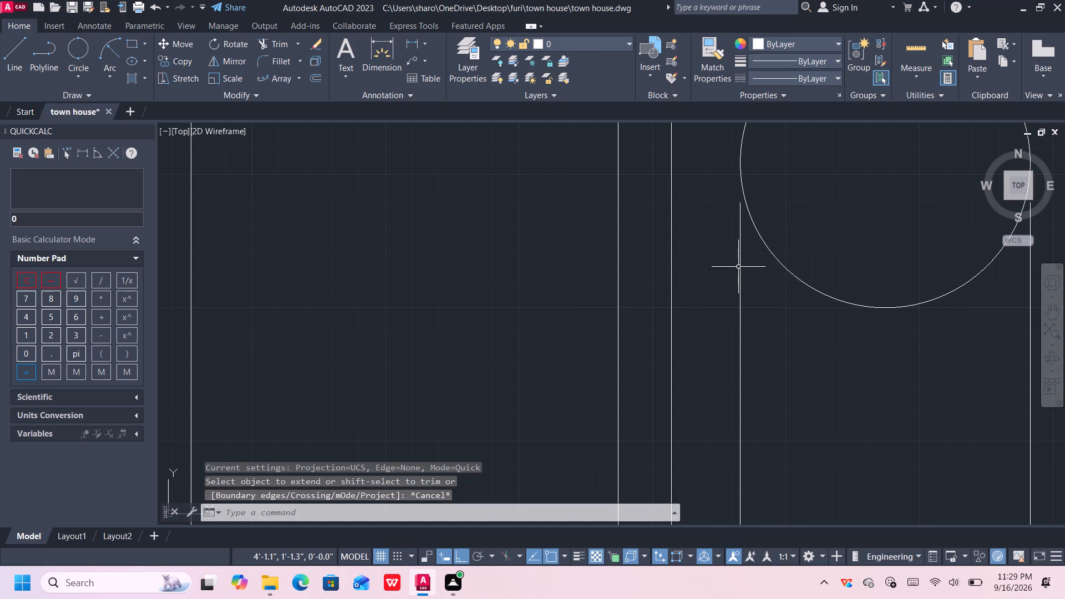
Extend both vertical side lines of the doorway up to the circle.
{"action": "type", "text": "ex"}
{"action": "key", "text": "Return"}
{"action": "left_click", "coordinate": [738, 270]}
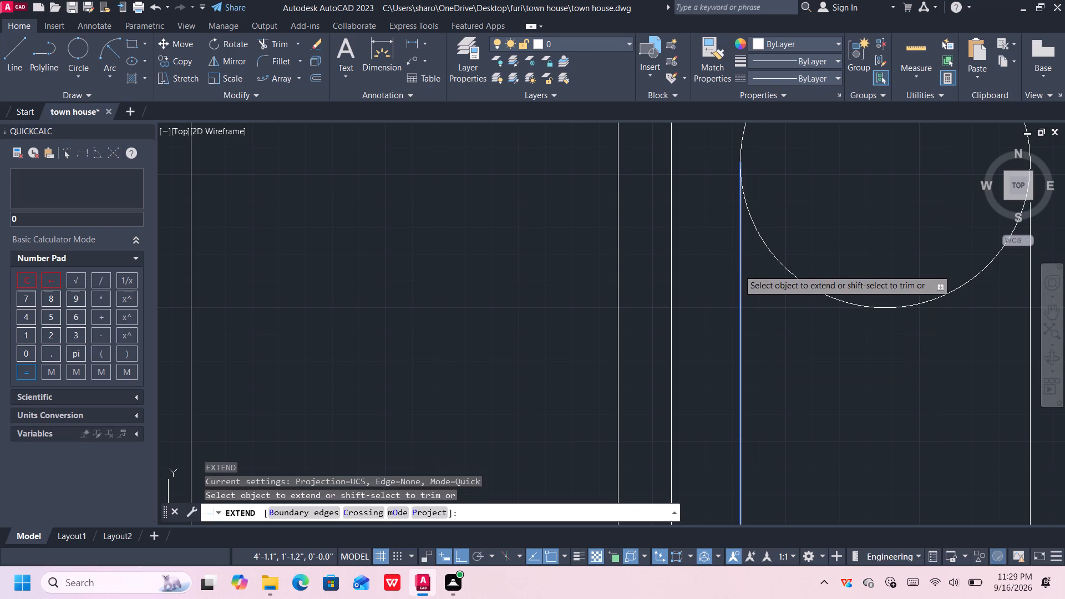
{"action": "scroll", "coordinate": [814, 332], "scroll_direction": "down", "scroll_amount": 2}
{"action": "middle_click_drag", "start_coordinate": [841, 349], "coordinate": [622, 298]}
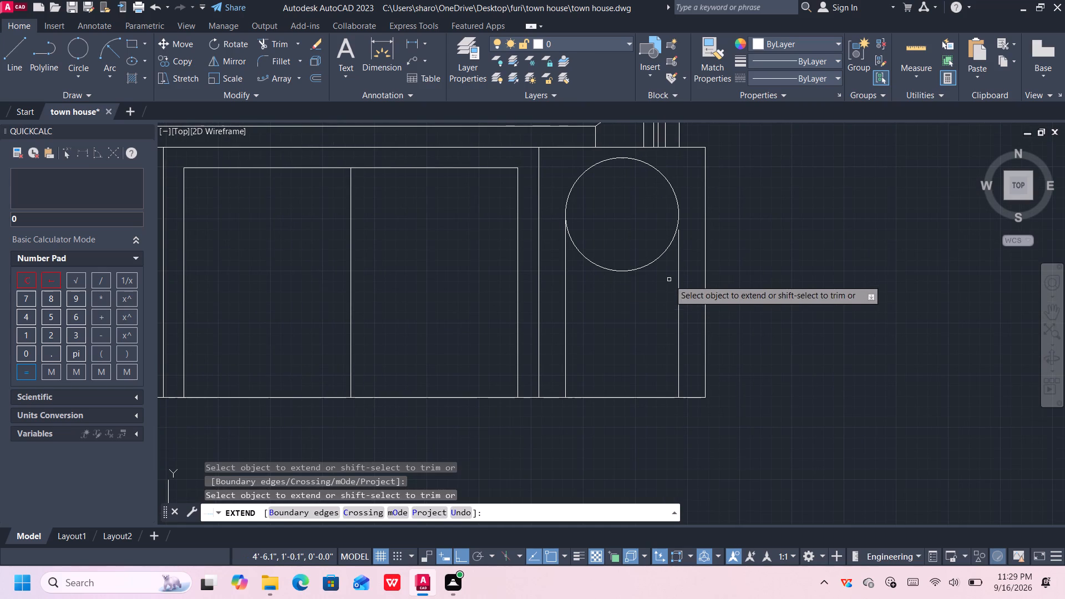
{"action": "left_click", "coordinate": [679, 267]}
{"action": "key", "text": "less"}
{"action": "key", "text": "Escape"}
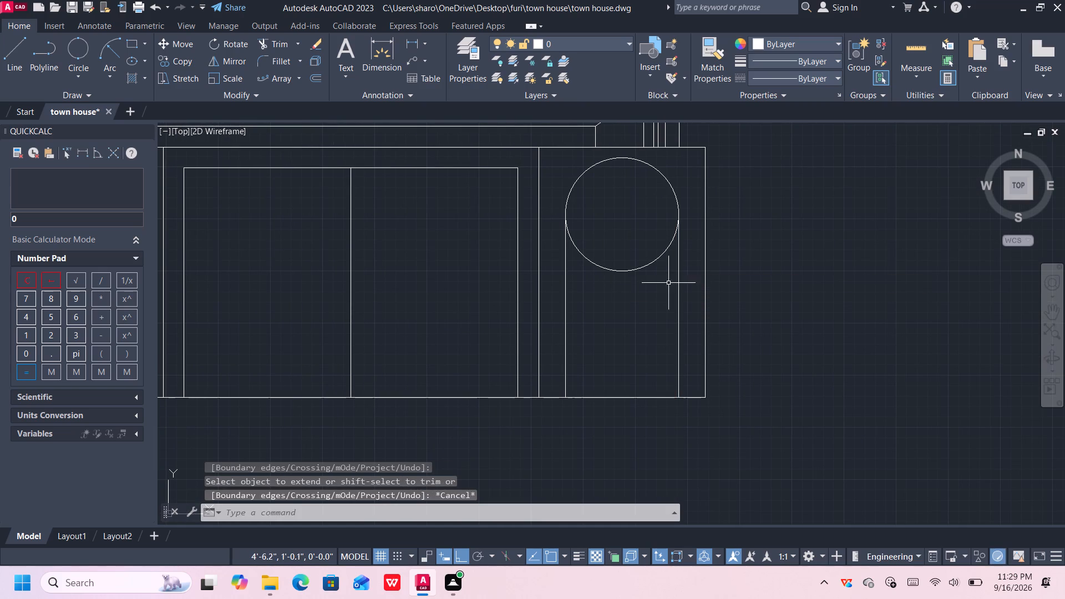
Trim away the circle's lower half between the doorway's side lines, leaving a semicircular arch.
{"action": "type", "text": "tr"}
{"action": "key", "text": "Return"}
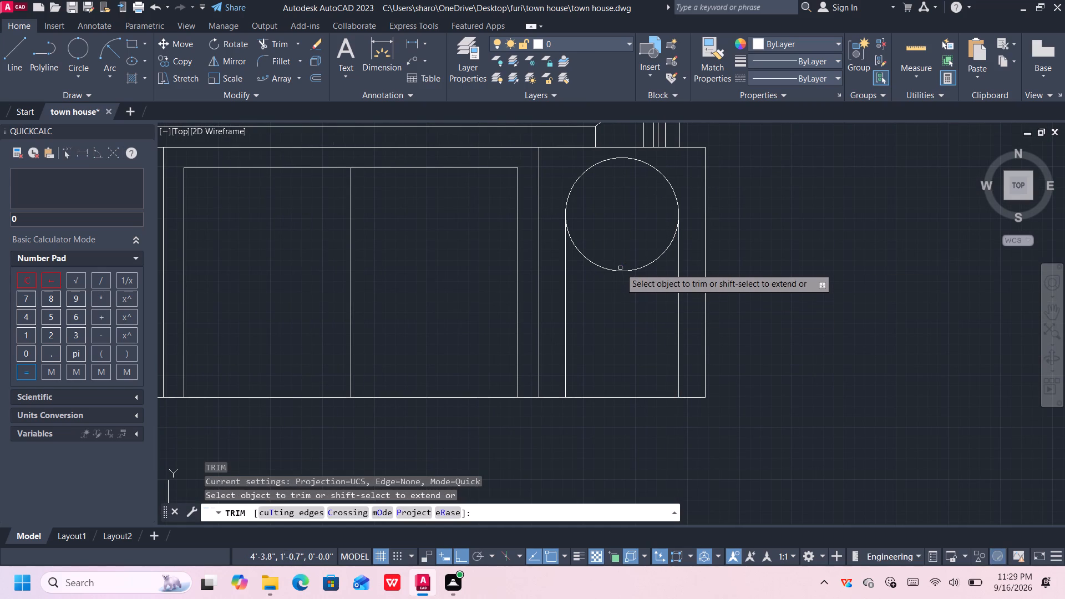
{"action": "left_click", "coordinate": [620, 271]}
{"action": "key", "text": "Escape"}
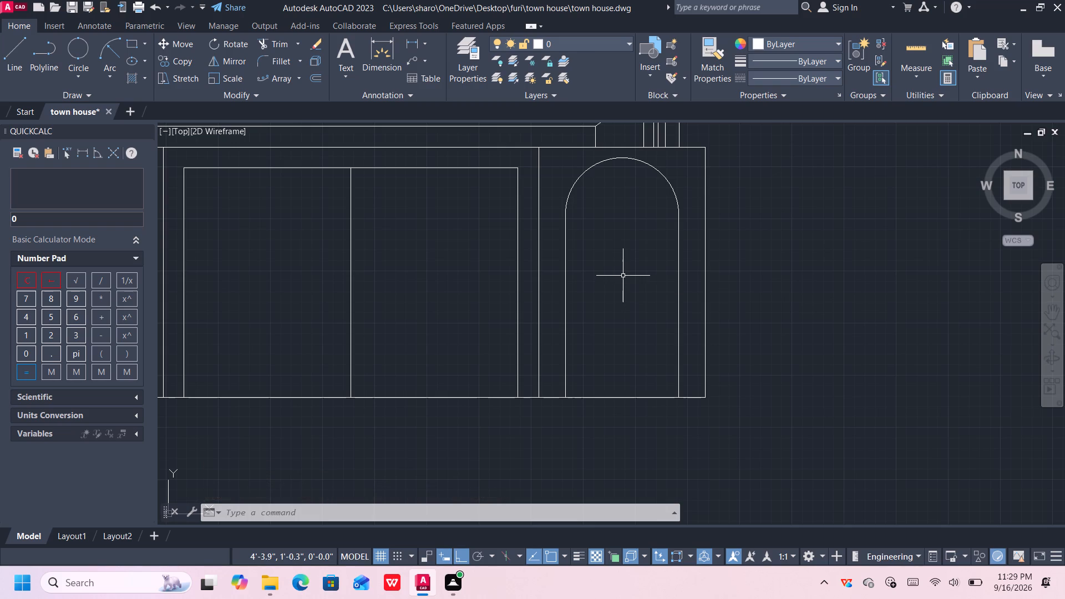
Draw a slim door-handle rectangle about 0.2" wide and 3.5" high just inside the arched doorway's left side.
{"action": "scroll", "coordinate": [622, 279], "scroll_direction": "up", "scroll_amount": 1}
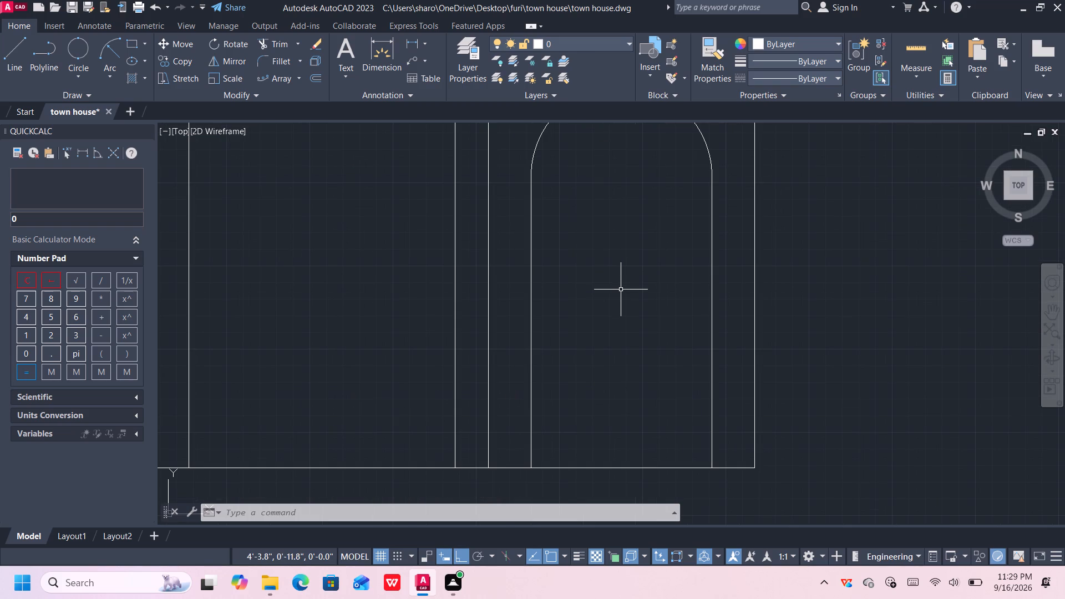
{"action": "type", "text": "rec"}
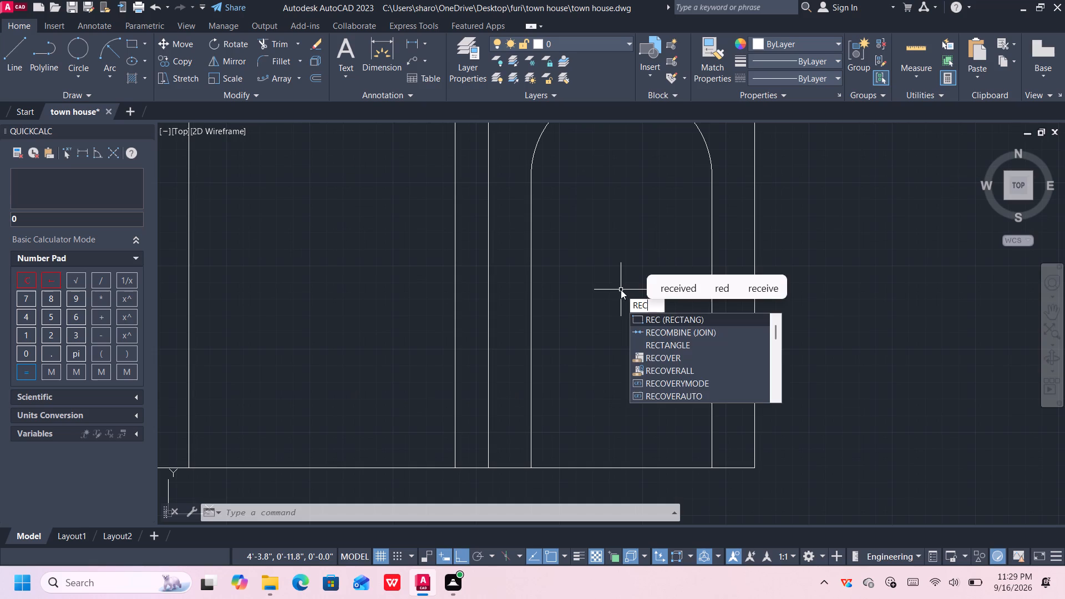
{"action": "key", "text": "Return"}
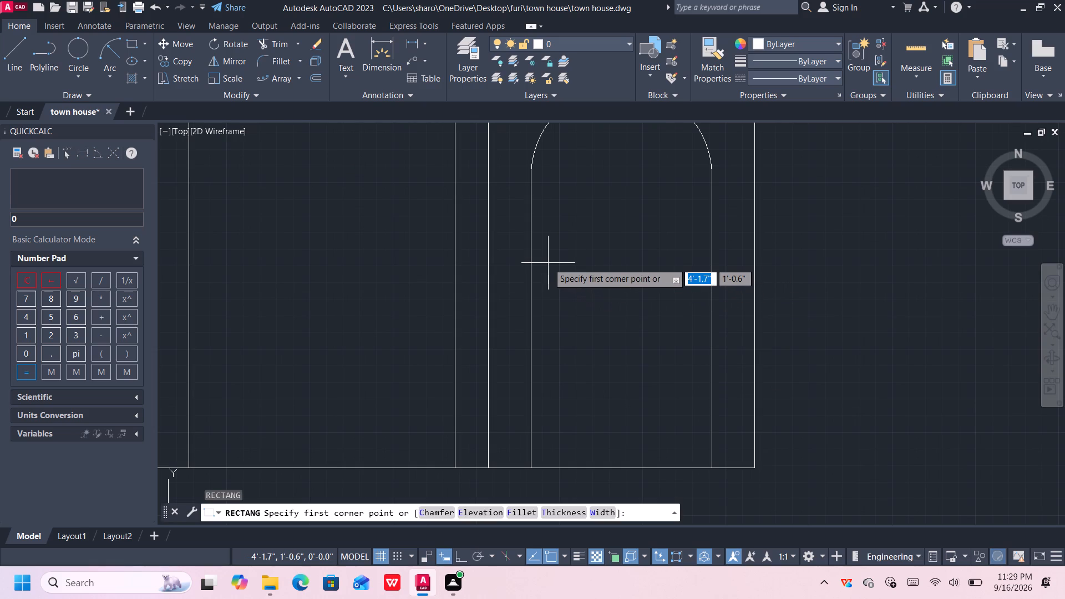
{"action": "left_click", "coordinate": [548, 263]}
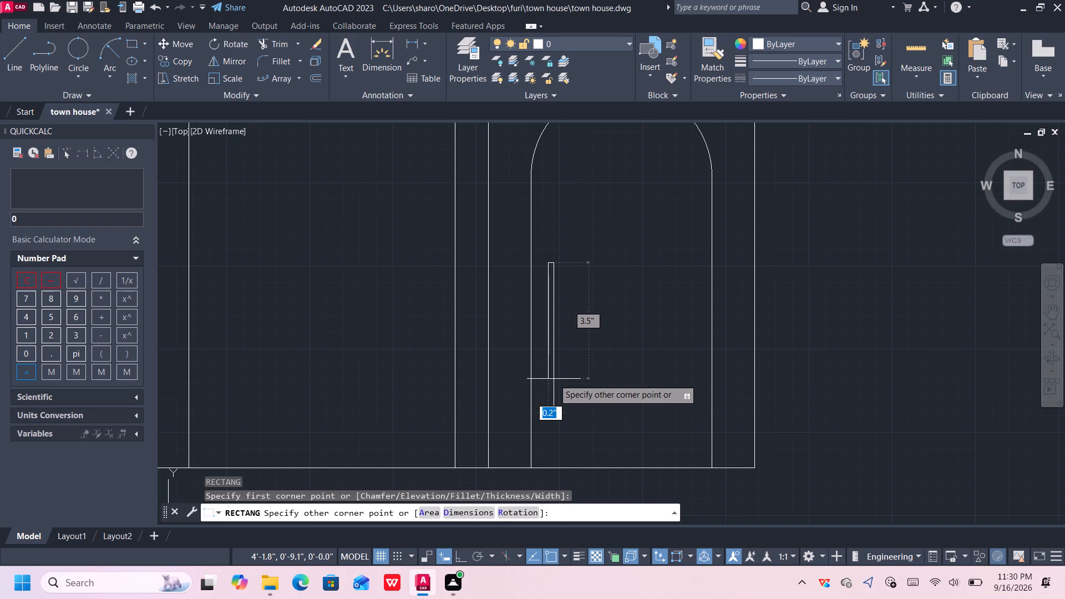
{"action": "left_click", "coordinate": [554, 379]}
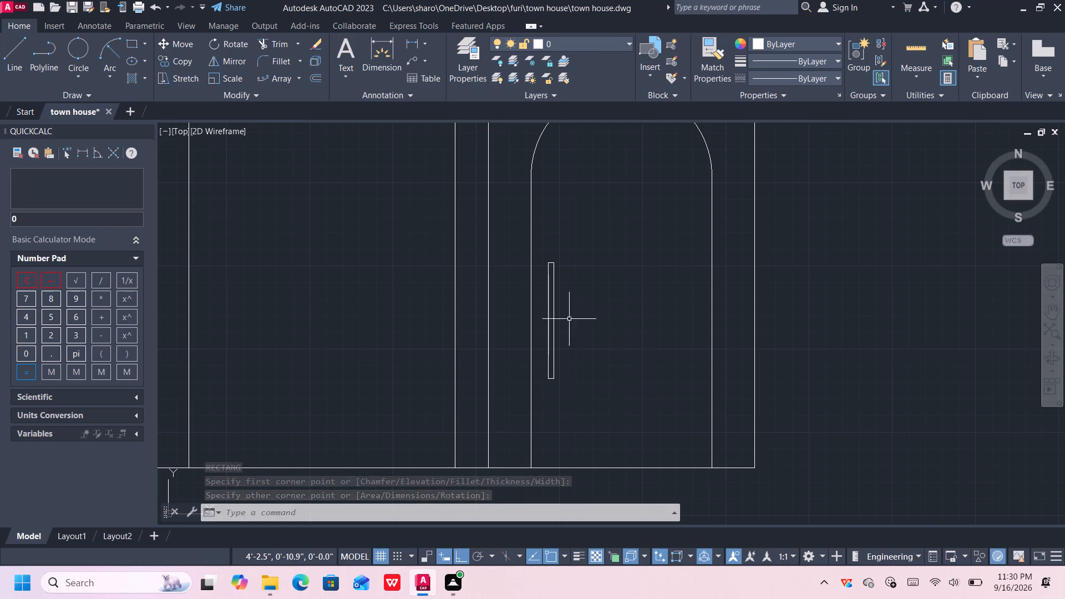
Join the top and both side lines of the large central opening into one polyline.
{"action": "scroll", "coordinate": [504, 309], "scroll_direction": "down", "scroll_amount": 2}
{"action": "middle_click_drag", "start_coordinate": [427, 281], "coordinate": [502, 293]}
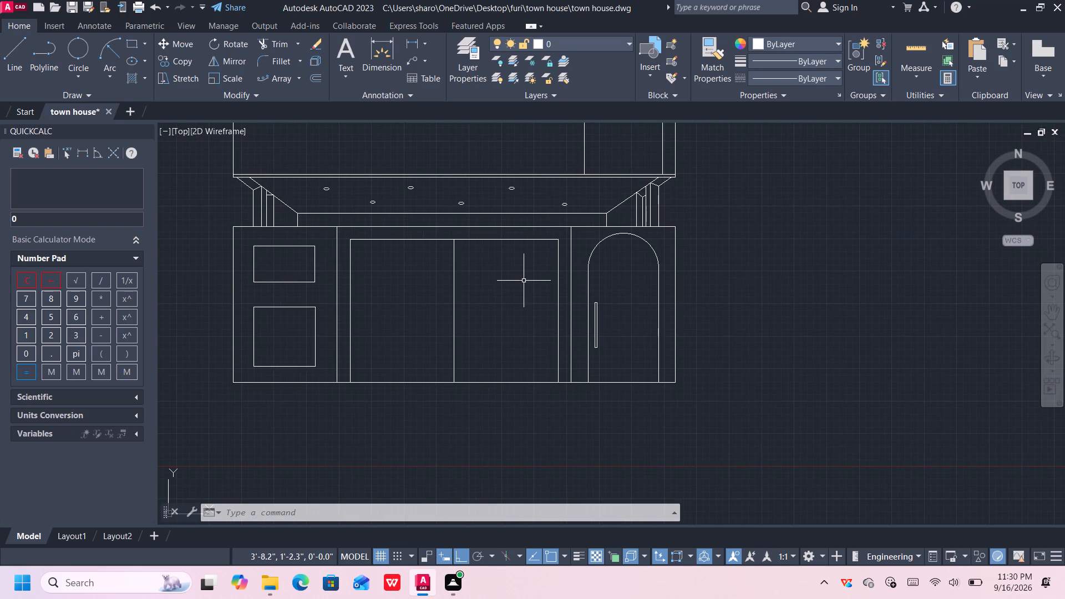
{"action": "scroll", "coordinate": [449, 247], "scroll_direction": "up", "scroll_amount": 1}
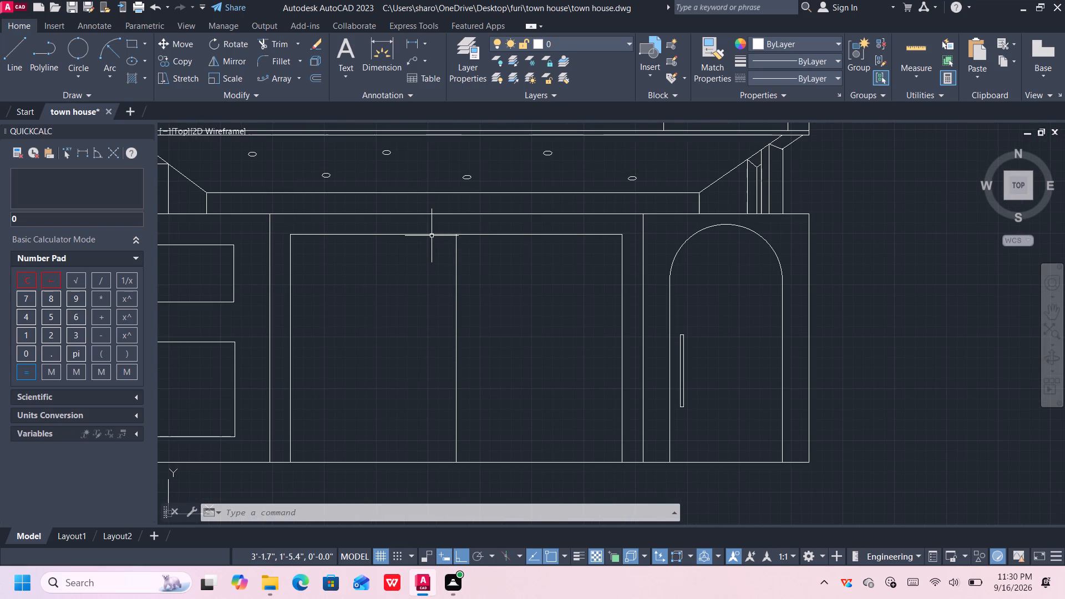
{"action": "left_click", "coordinate": [430, 236]}
{"action": "left_click", "coordinate": [486, 235]}
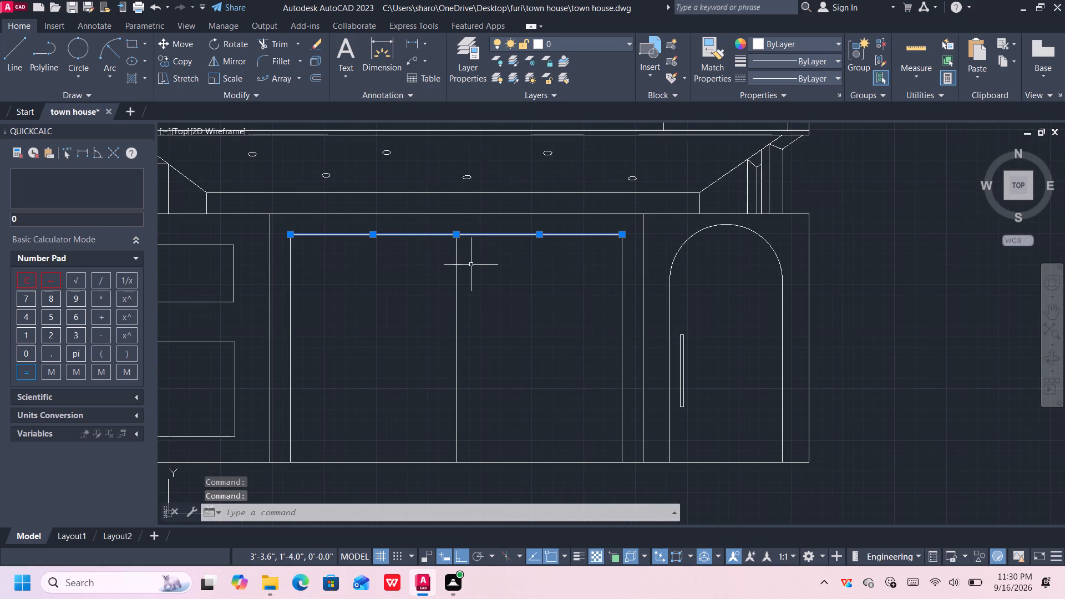
{"action": "left_click", "coordinate": [290, 297]}
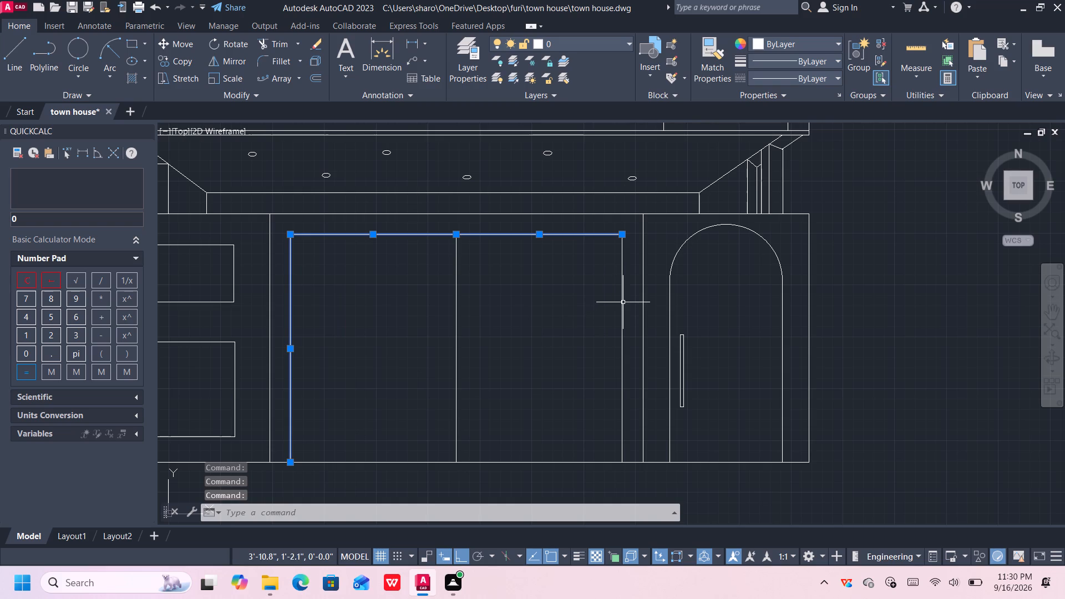
{"action": "left_click", "coordinate": [622, 303]}
{"action": "key", "text": "j"}
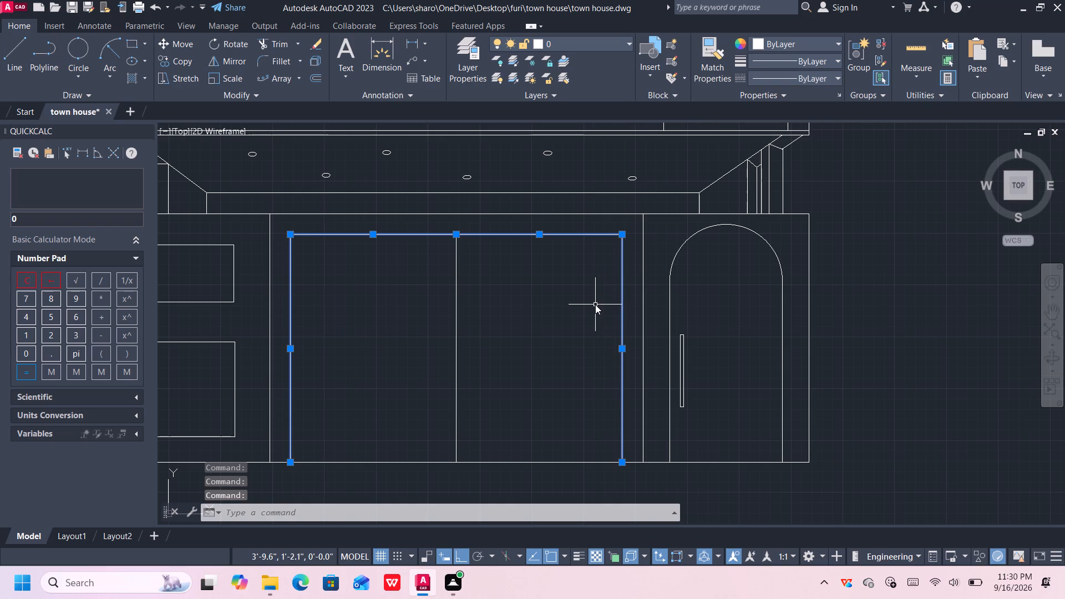
{"action": "key", "text": "Return"}
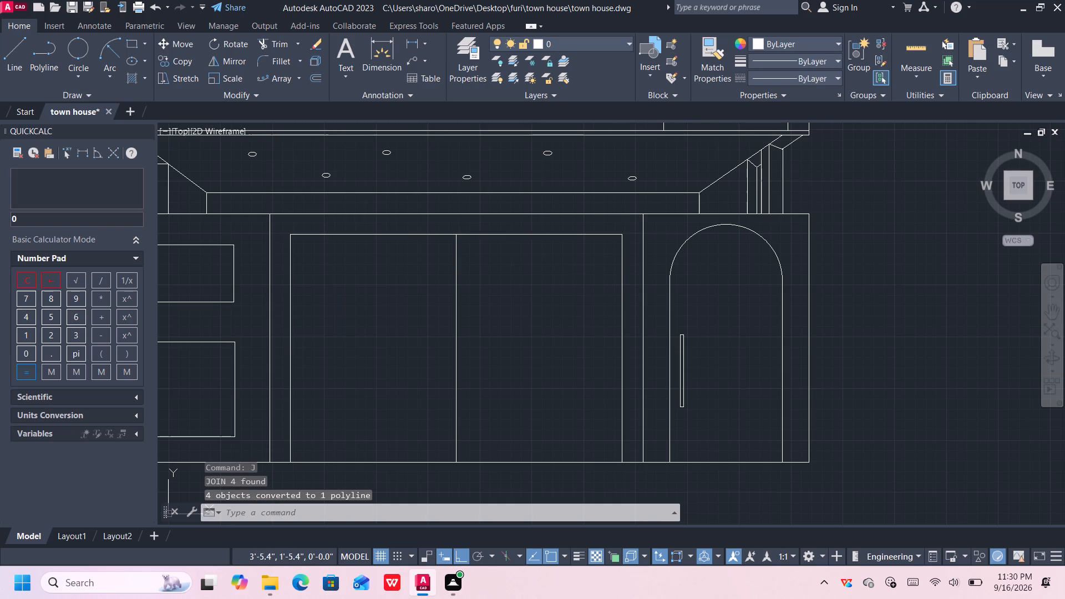
Offset the central opening's joined outline 0.1" inward.
{"action": "left_click", "coordinate": [508, 235]}
{"action": "left_click", "coordinate": [316, 78]}
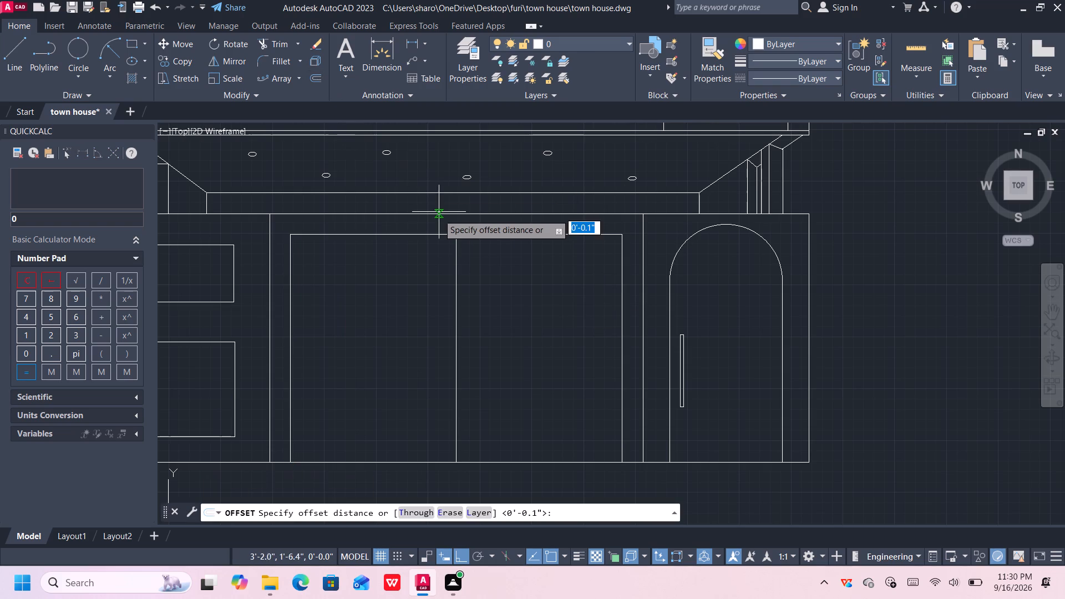
{"action": "left_click", "coordinate": [440, 234]}
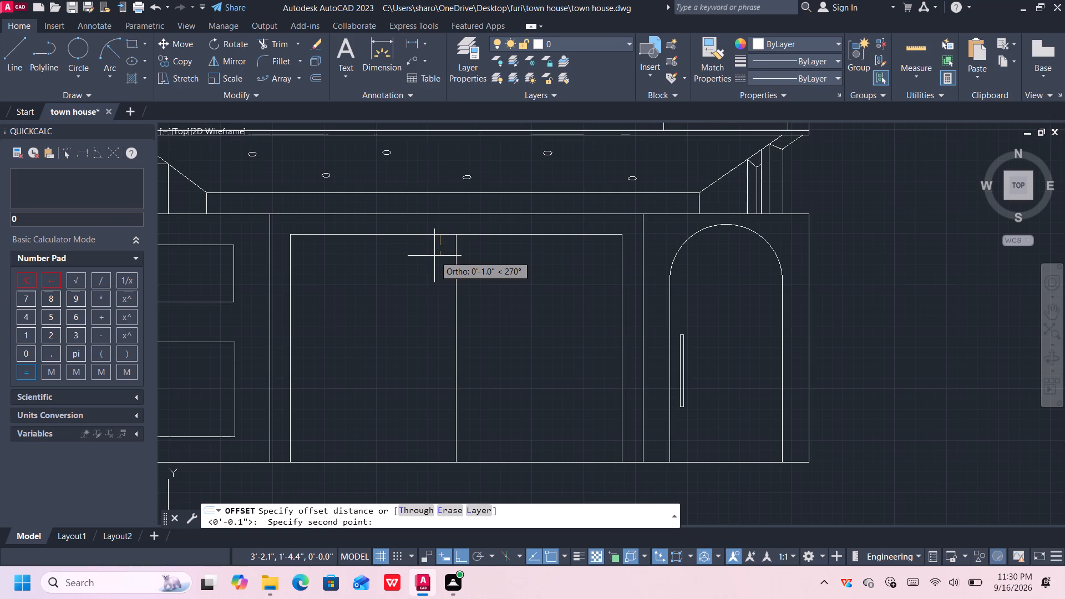
{"action": "type", "text": "0."}
{"action": "key", "text": "shift+quotedbl"}
{"action": "key", "text": "Return"}
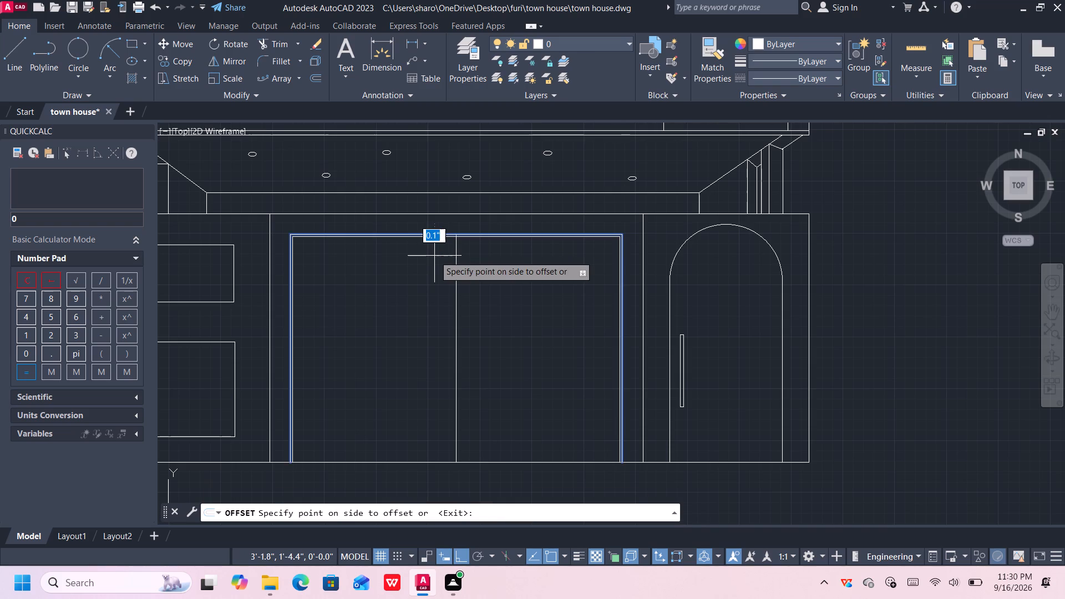
{"action": "left_click", "coordinate": [434, 256]}
{"action": "key", "text": "Escape"}
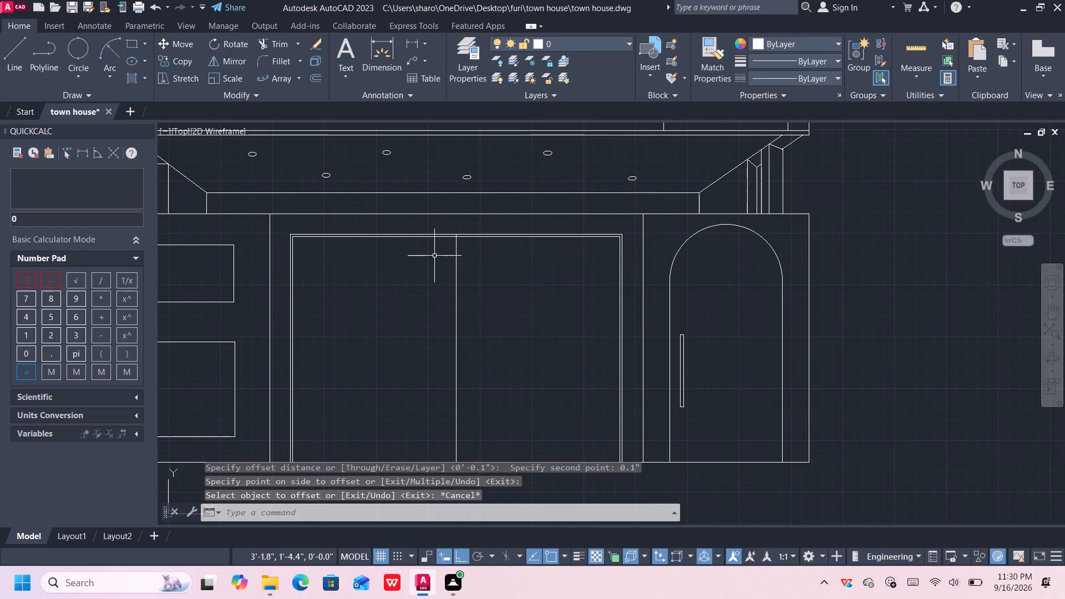
Examine the whole front elevation from the ground floor up to the roofline.
{"action": "scroll", "coordinate": [434, 257], "scroll_direction": "down", "scroll_amount": 2}
{"action": "middle_click_drag", "start_coordinate": [462, 224], "coordinate": [478, 322]}
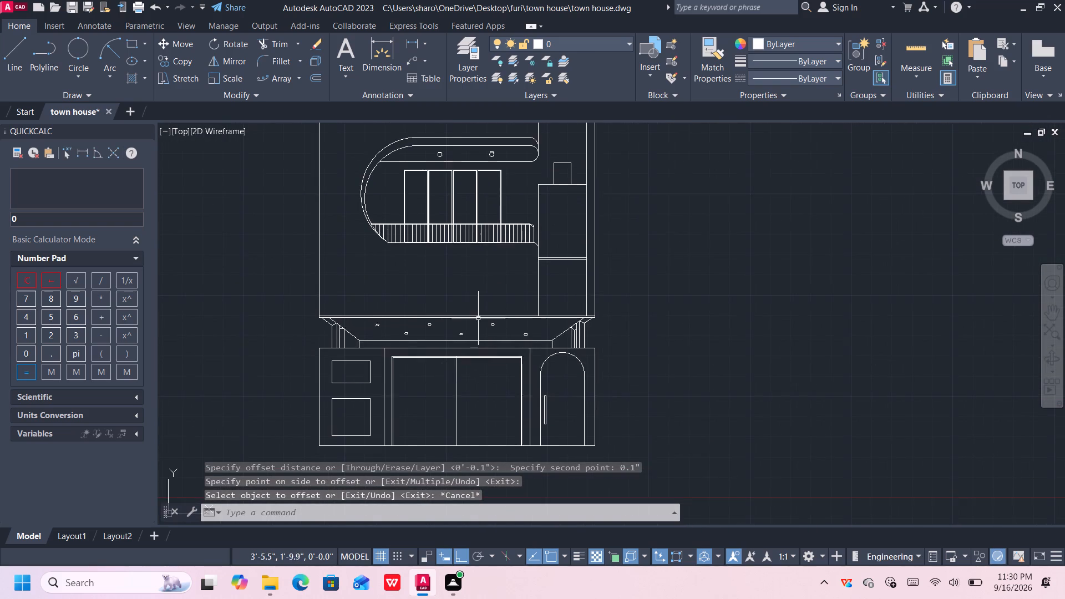
{"action": "scroll", "coordinate": [489, 266], "scroll_direction": "down", "scroll_amount": 1}
{"action": "middle_click_drag", "start_coordinate": [522, 189], "coordinate": [528, 269]}
{"action": "scroll", "coordinate": [518, 277], "scroll_direction": "down", "scroll_amount": 1}
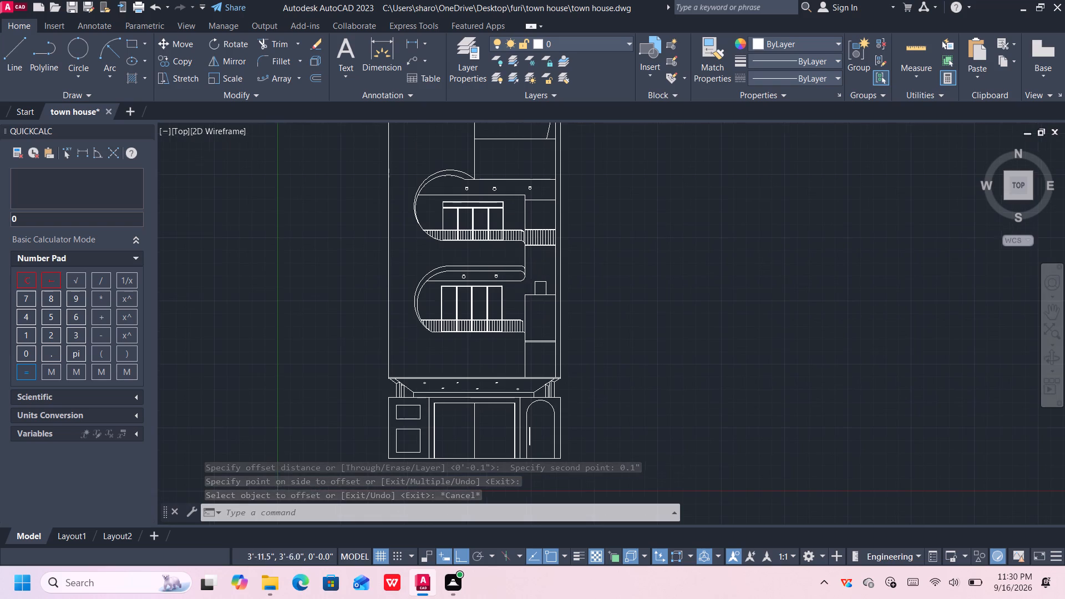
{"action": "middle_click_drag", "start_coordinate": [505, 282], "coordinate": [506, 256]}
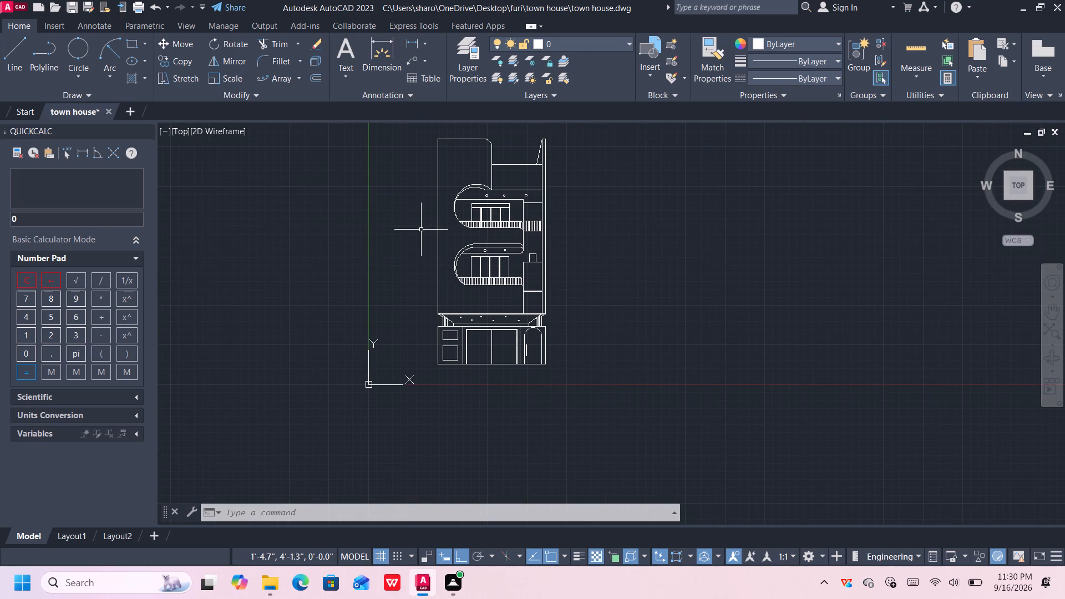
{"action": "scroll", "coordinate": [500, 280], "scroll_direction": "up", "scroll_amount": 1}
{"action": "middle_click_drag", "start_coordinate": [501, 249], "coordinate": [501, 303]}
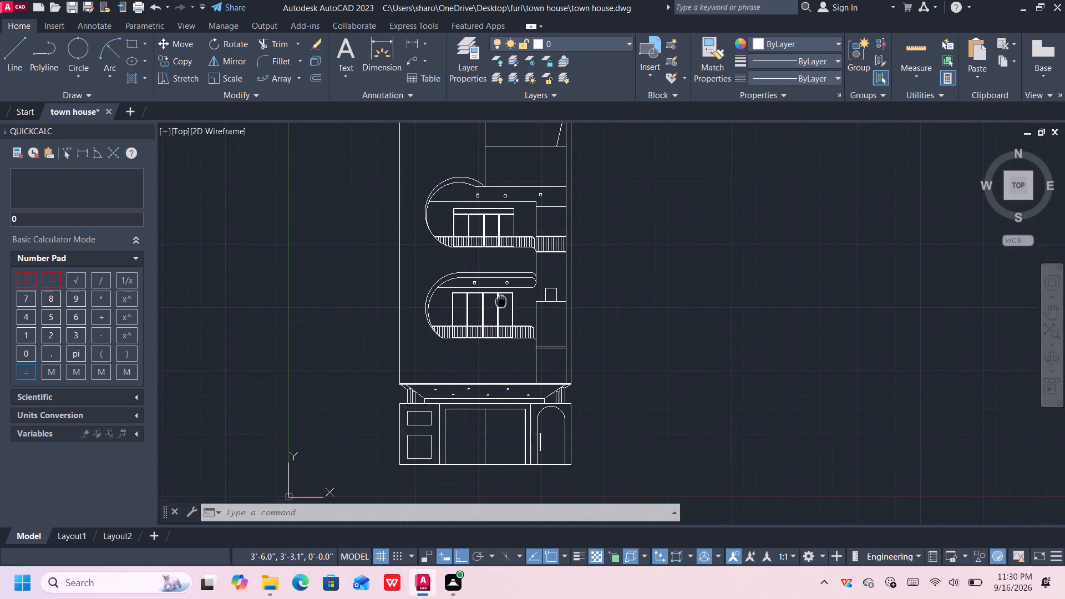
{"action": "middle_click_drag", "start_coordinate": [510, 208], "coordinate": [510, 247]}
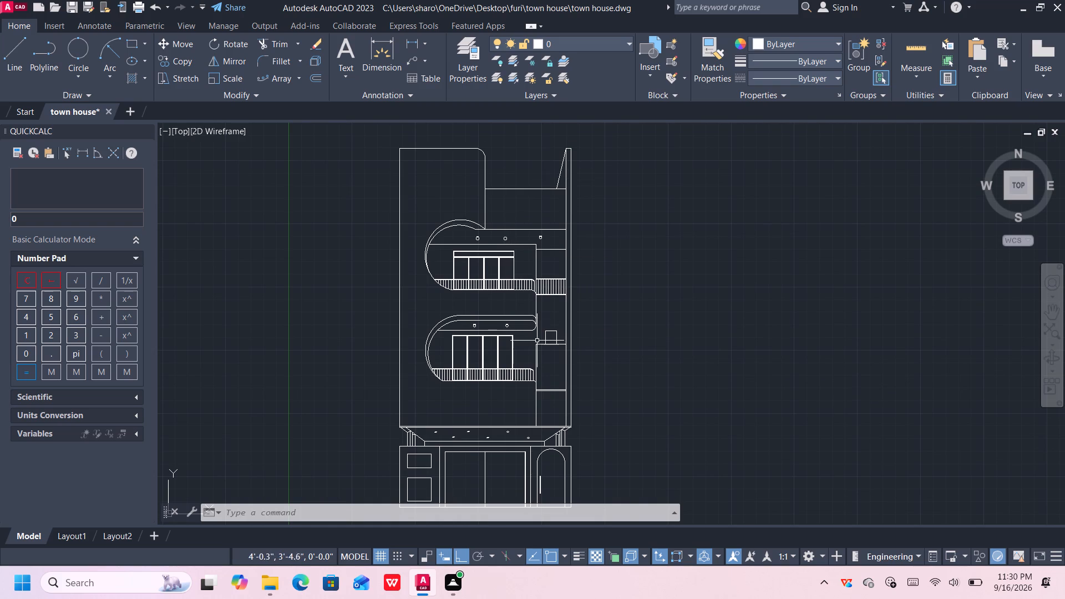
{"action": "middle_click_drag", "start_coordinate": [549, 403], "coordinate": [541, 350]}
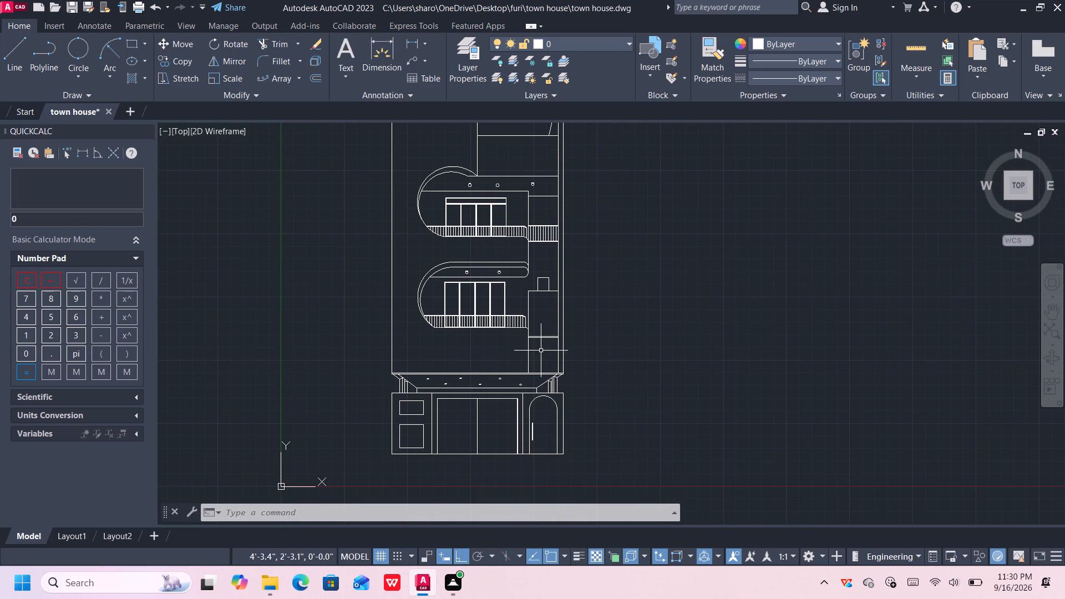
Extend the inner vertical line of the tall right-hand bay down to the lower of the two floor lines above the canopy.
{"action": "scroll", "coordinate": [549, 378], "scroll_direction": "up", "scroll_amount": 2}
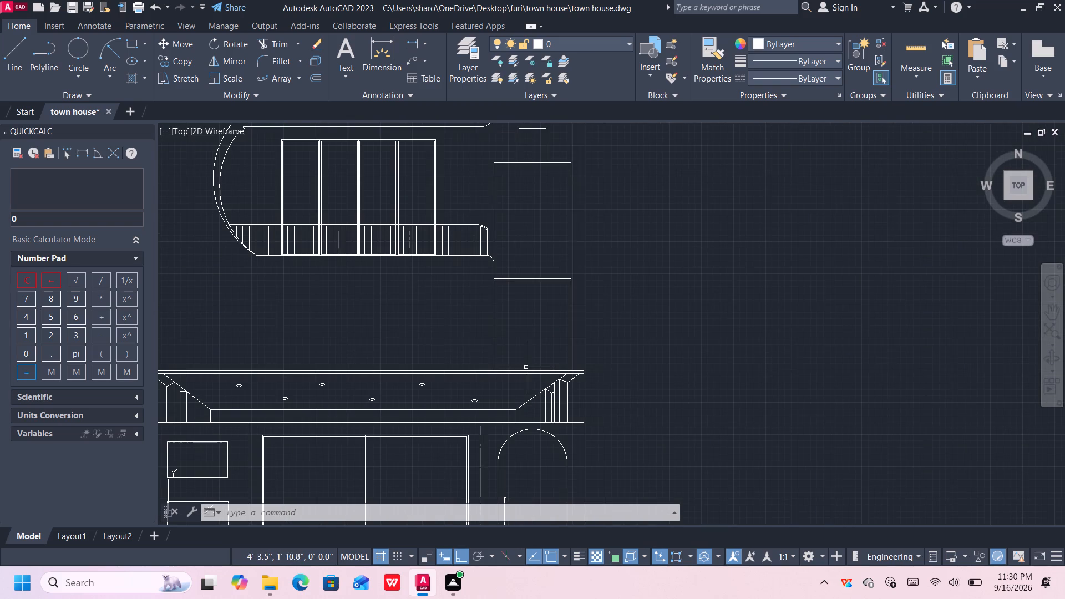
{"action": "middle_click_drag", "start_coordinate": [524, 367], "coordinate": [527, 336]}
{"action": "scroll", "coordinate": [529, 331], "scroll_direction": "up", "scroll_amount": 1}
{"action": "type", "text": "ex"}
{"action": "key", "text": "Return"}
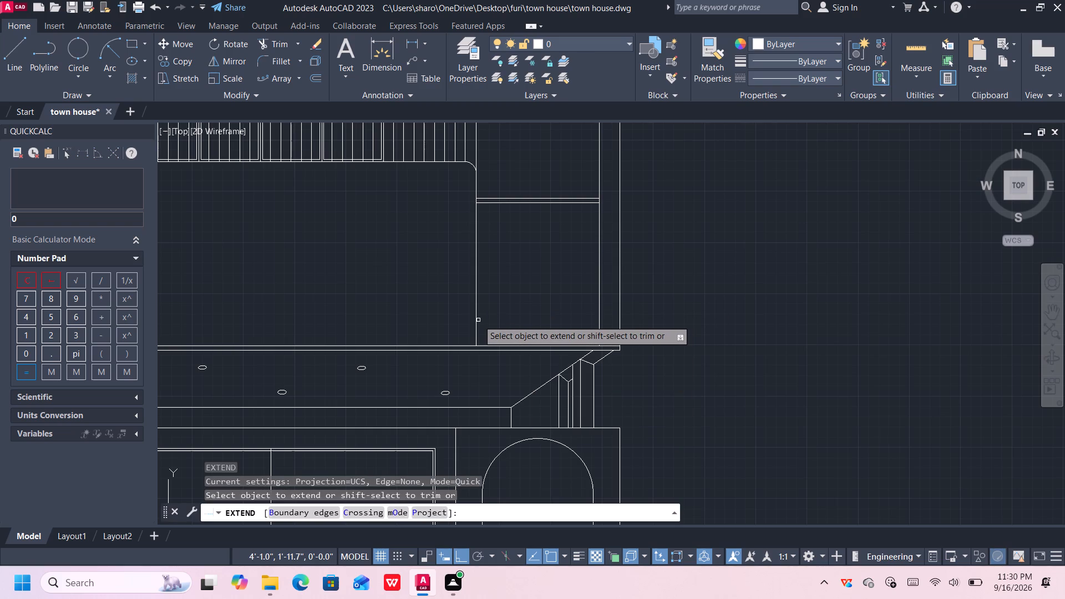
{"action": "left_click", "coordinate": [477, 320]}
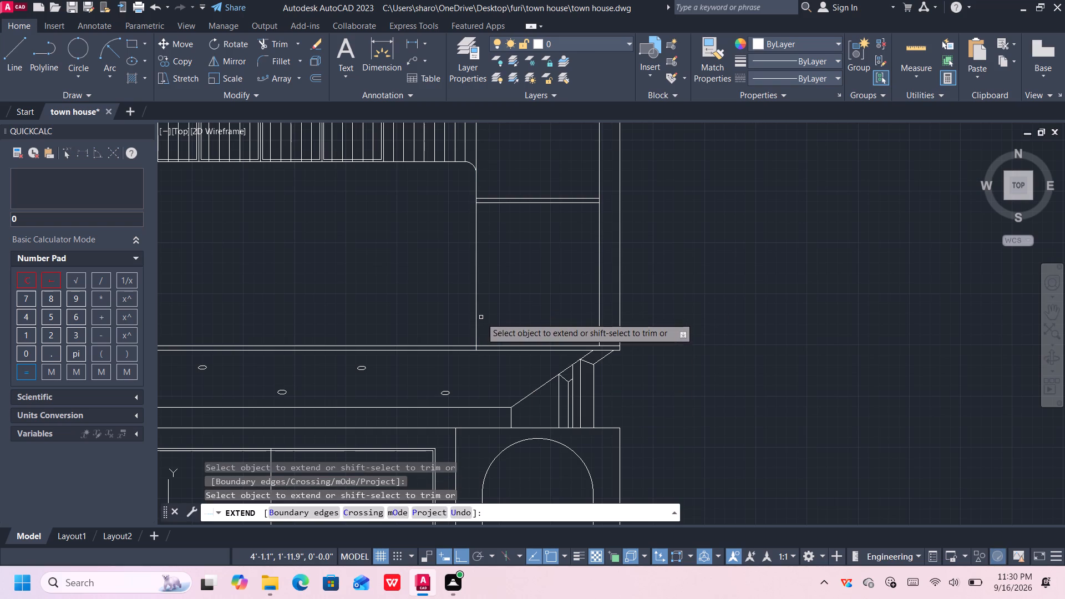
{"action": "key", "text": "Escape"}
Trim the upper floor line above the canopy between the right-hand bay's two vertical lines.
{"action": "scroll", "coordinate": [498, 304], "scroll_direction": "down", "scroll_amount": 2}
{"action": "scroll", "coordinate": [506, 308], "scroll_direction": "up", "scroll_amount": 3}
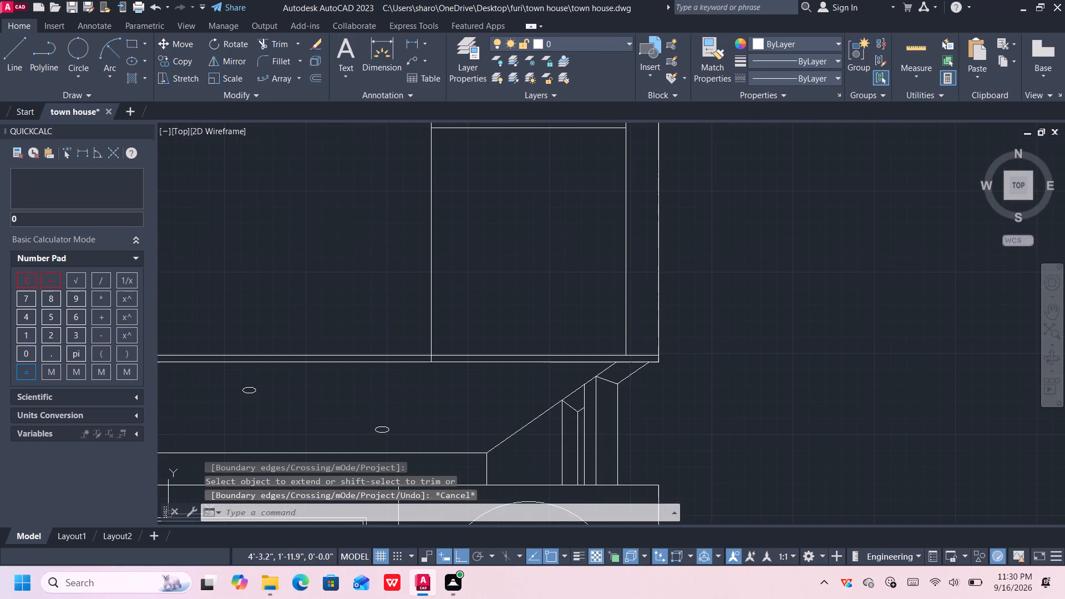
{"action": "type", "text": "tr"}
{"action": "key", "text": "Return"}
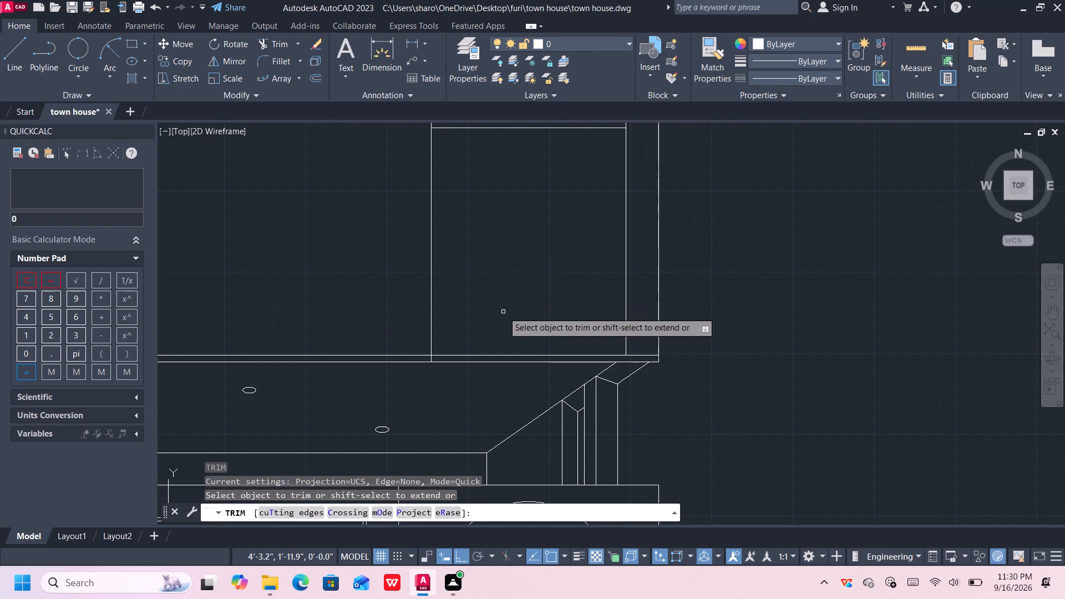
{"action": "left_click", "coordinate": [510, 356]}
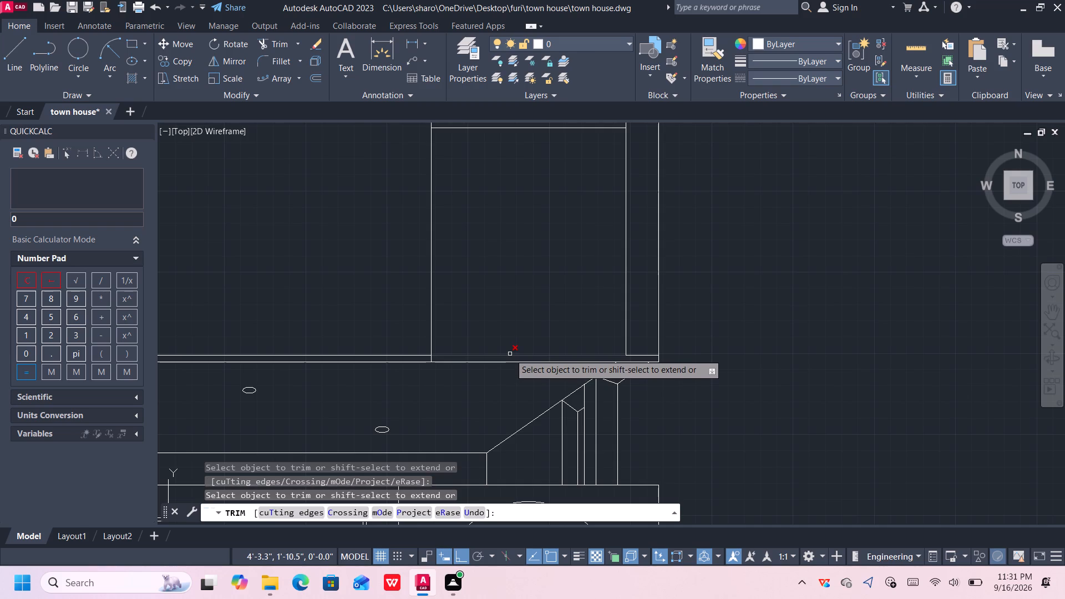
{"action": "left_click", "coordinate": [509, 354]}
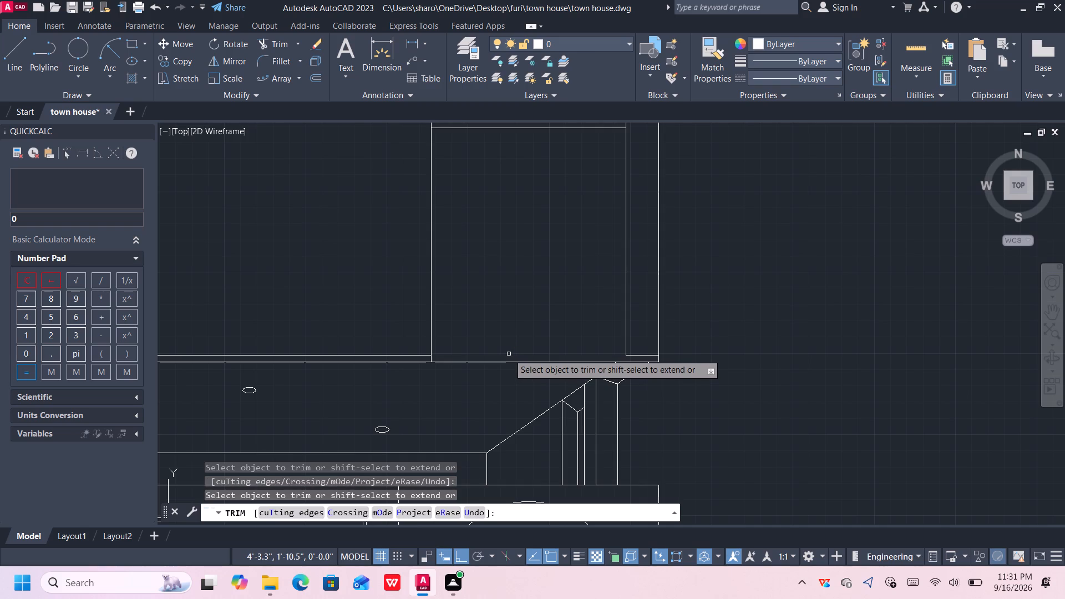
{"action": "key", "text": "Escape"}
Extend the right-hand bay's outer vertical line down to the lower floor line above the canopy.
{"action": "scroll", "coordinate": [606, 283], "scroll_direction": "down", "scroll_amount": 1}
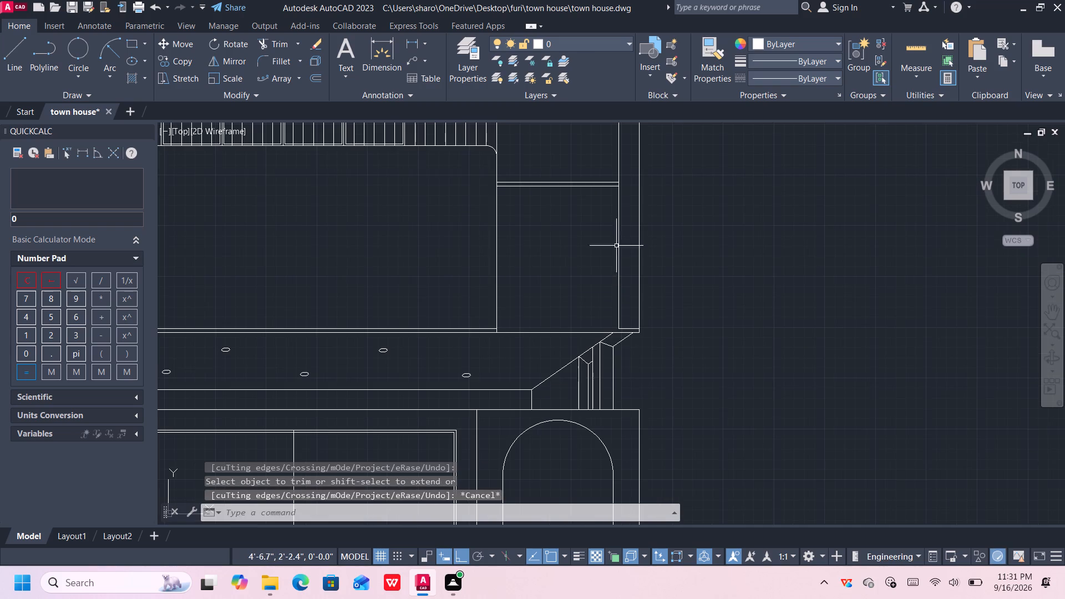
{"action": "middle_click_drag", "start_coordinate": [615, 161], "coordinate": [616, 224]}
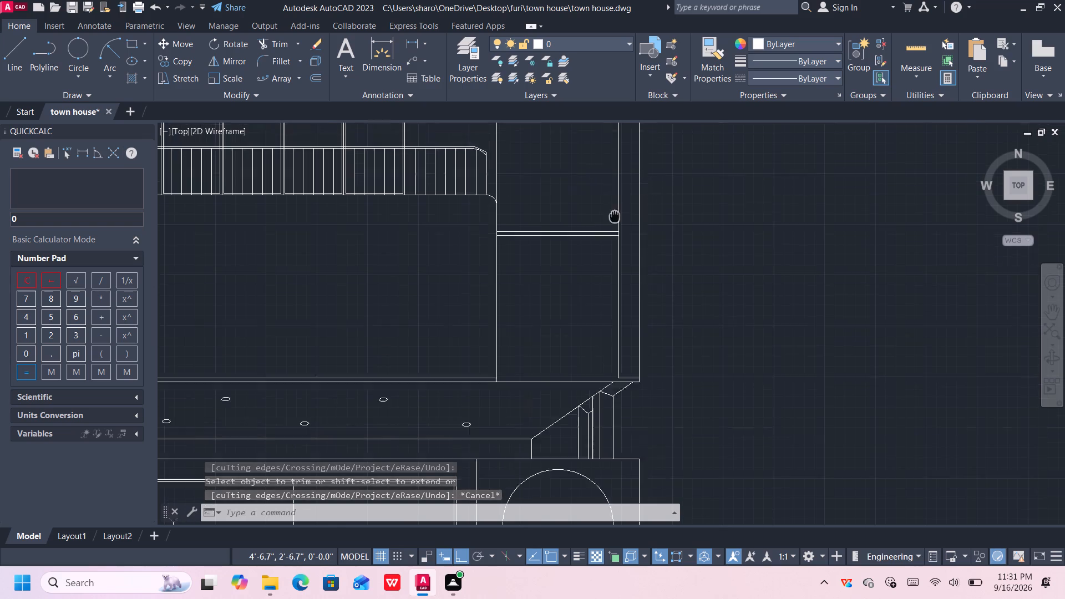
{"action": "middle_click_drag", "start_coordinate": [616, 224], "coordinate": [618, 355]}
{"action": "middle_click_drag", "start_coordinate": [590, 336], "coordinate": [590, 335]}
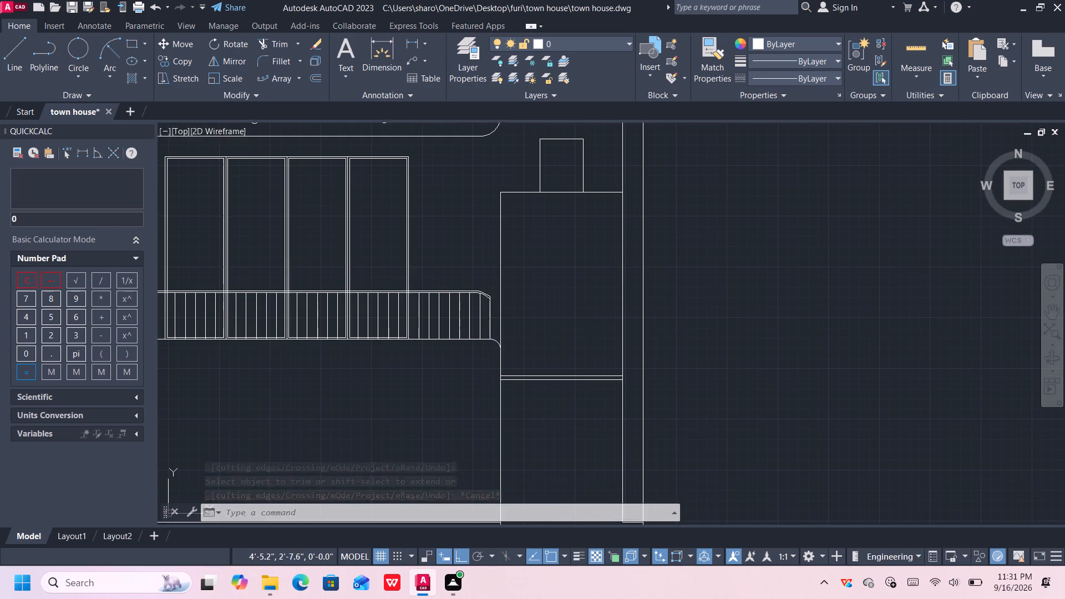
{"action": "middle_click_drag", "start_coordinate": [590, 335], "coordinate": [583, 238]}
{"action": "type", "text": "ex"}
{"action": "key", "text": "Return"}
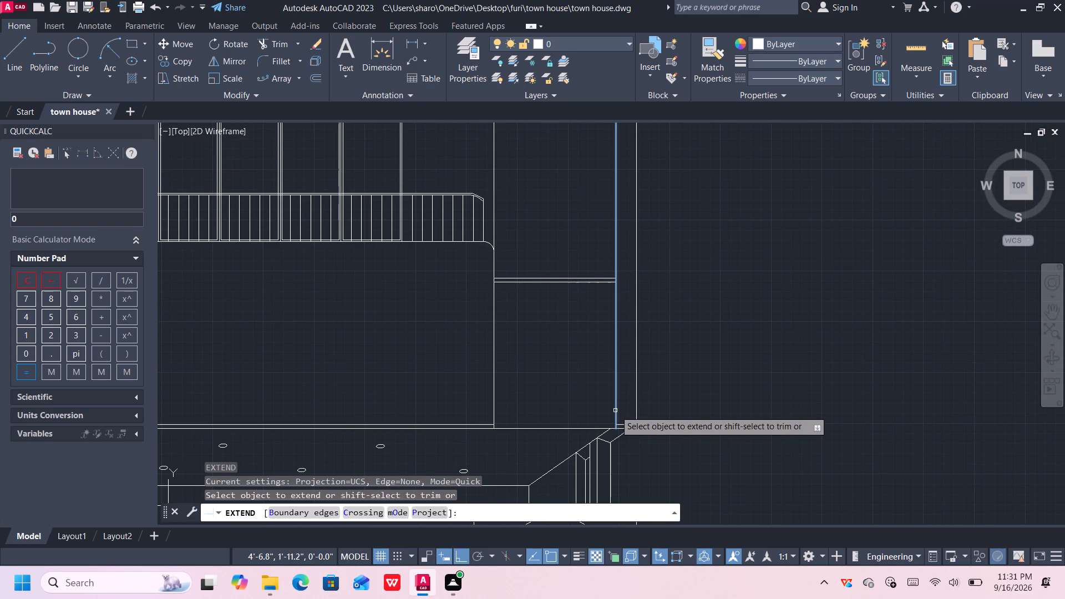
{"action": "left_click", "coordinate": [615, 410]}
{"action": "key", "text": "Escape"}
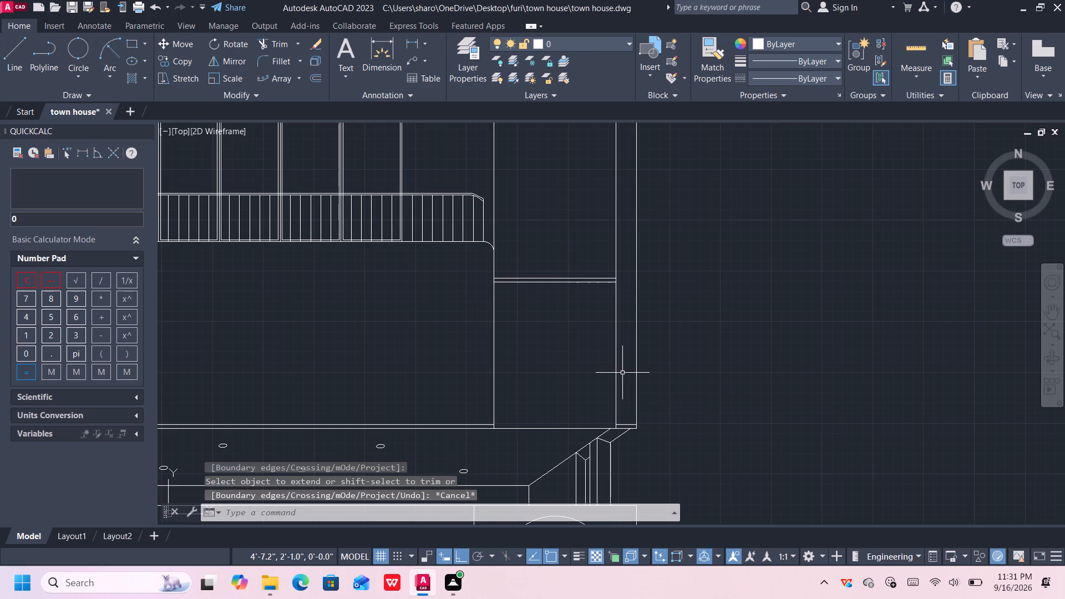
Trim the short piece of upper floor line between the right-hand bay and the building's outer right edge.
{"action": "middle_click_drag", "start_coordinate": [617, 407], "coordinate": [611, 314]}
{"action": "scroll", "coordinate": [613, 318], "scroll_direction": "up", "scroll_amount": 1}
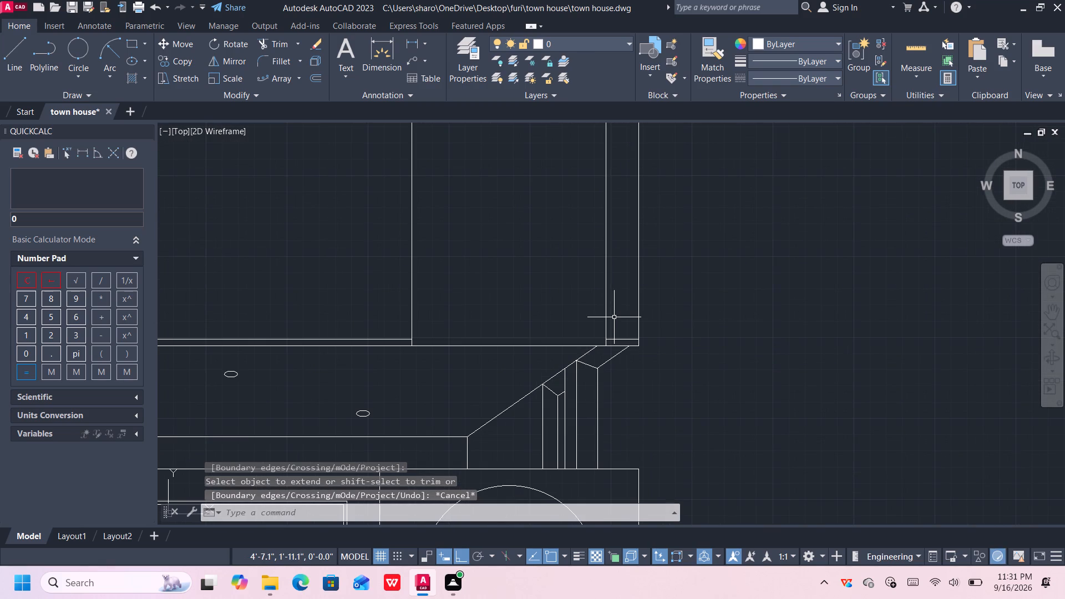
{"action": "type", "text": "tr"}
{"action": "key", "text": "Return"}
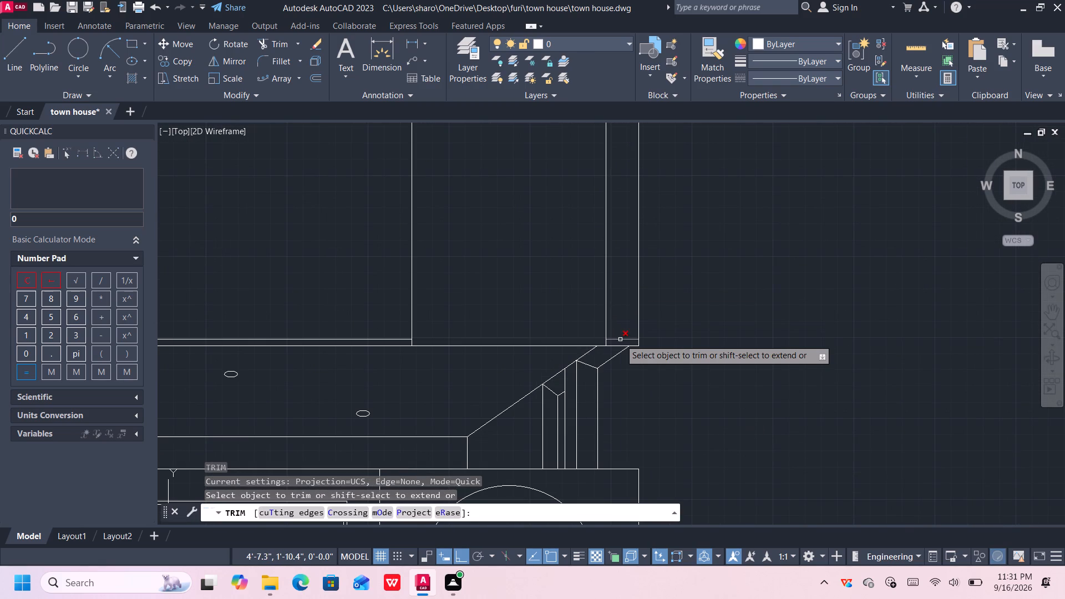
{"action": "left_click", "coordinate": [620, 339]}
{"action": "left_click", "coordinate": [620, 338]}
{"action": "key", "text": "Escape"}
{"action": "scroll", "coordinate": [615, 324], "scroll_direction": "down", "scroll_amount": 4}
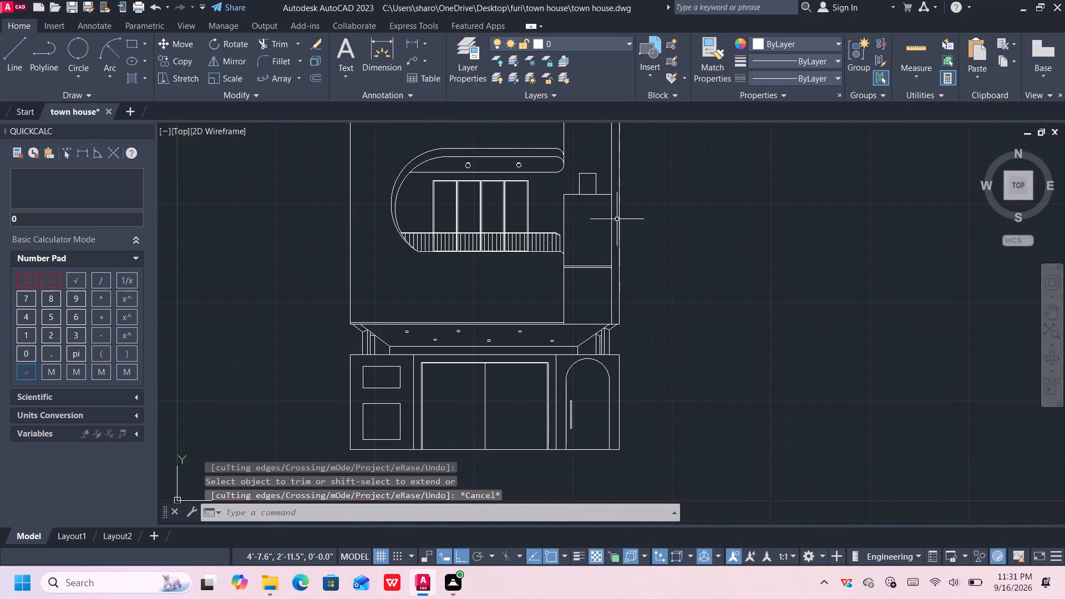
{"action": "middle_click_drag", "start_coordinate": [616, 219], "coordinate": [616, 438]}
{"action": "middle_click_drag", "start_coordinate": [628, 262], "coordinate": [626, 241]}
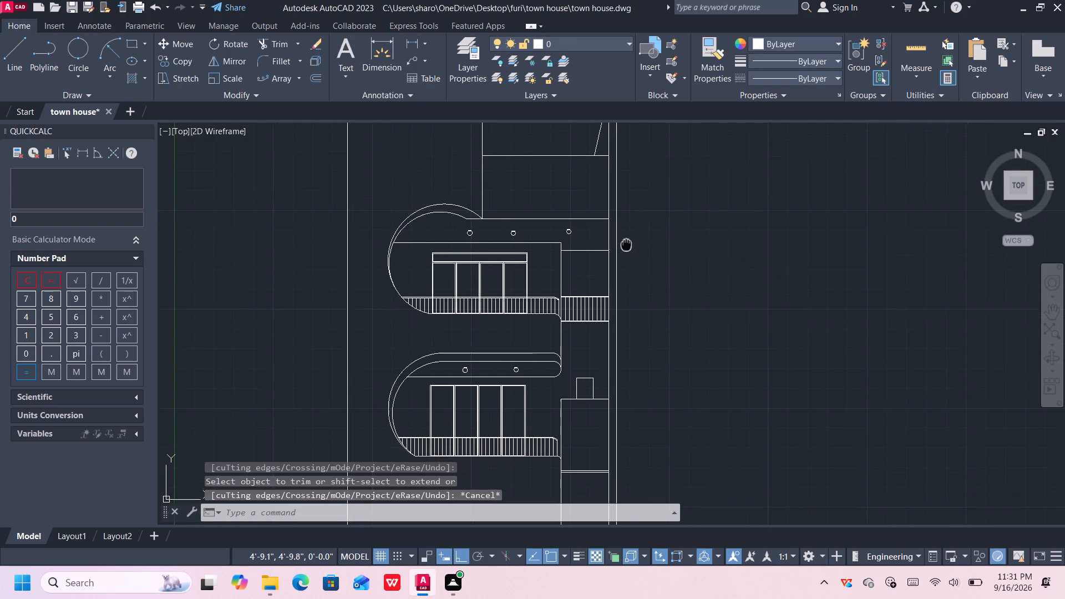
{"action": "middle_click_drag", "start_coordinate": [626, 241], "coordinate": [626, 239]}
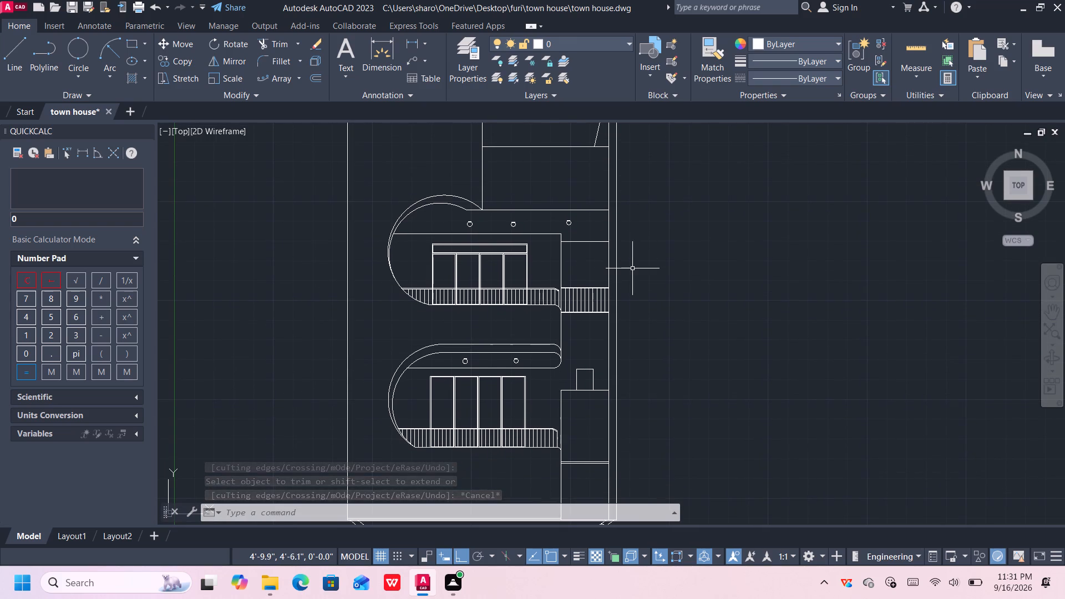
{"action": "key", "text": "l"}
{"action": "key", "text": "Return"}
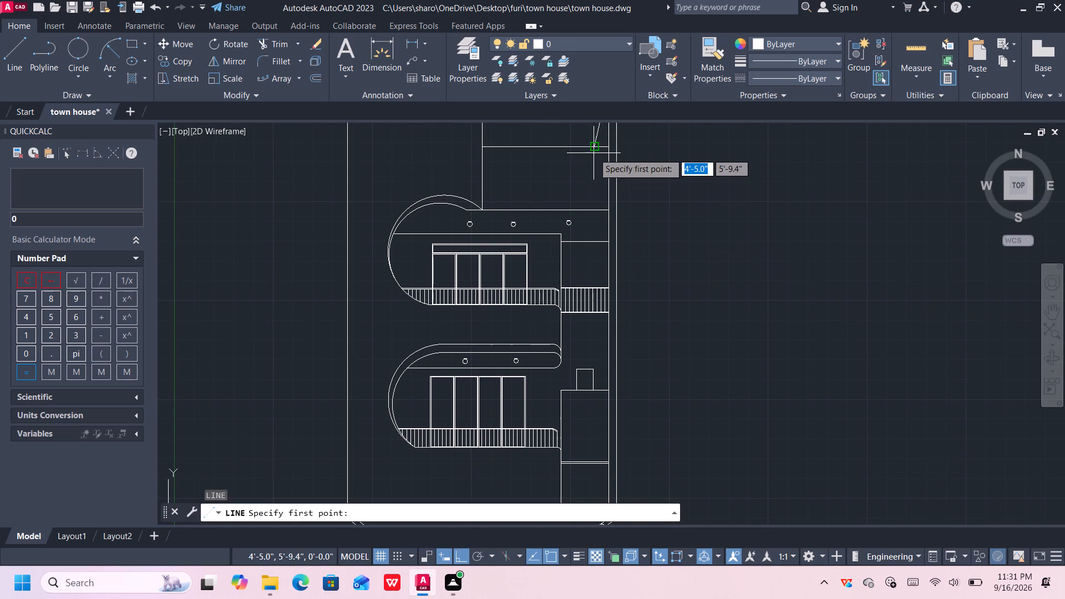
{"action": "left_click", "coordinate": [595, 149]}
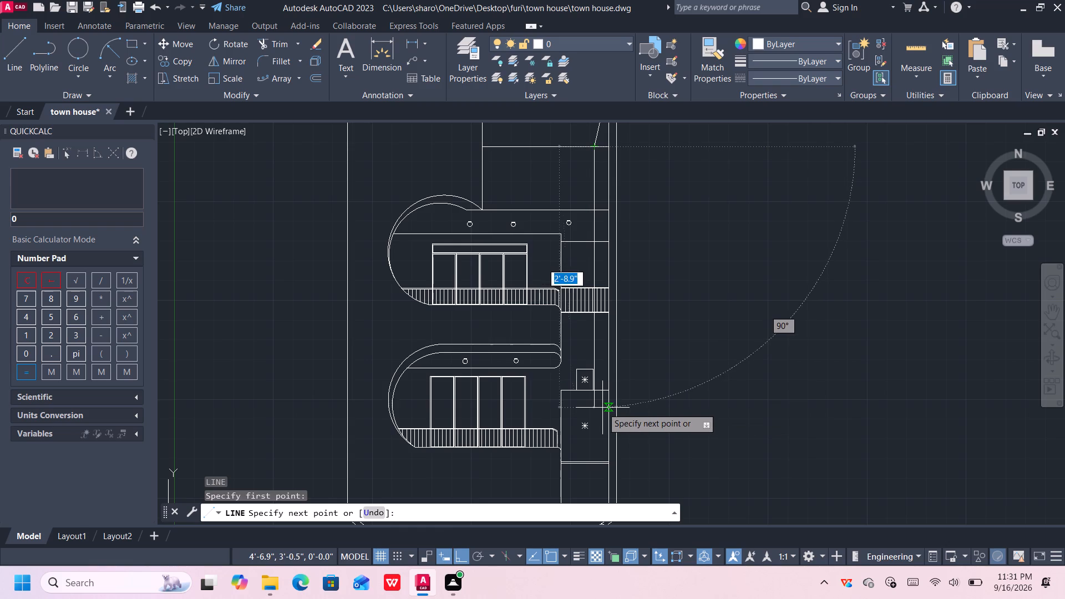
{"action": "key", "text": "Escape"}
Stretch the lower end of the slanted roof line about 0.2" along the parapet line towards the right-hand wall.
{"action": "middle_click_drag", "start_coordinate": [609, 219], "coordinate": [609, 222]}
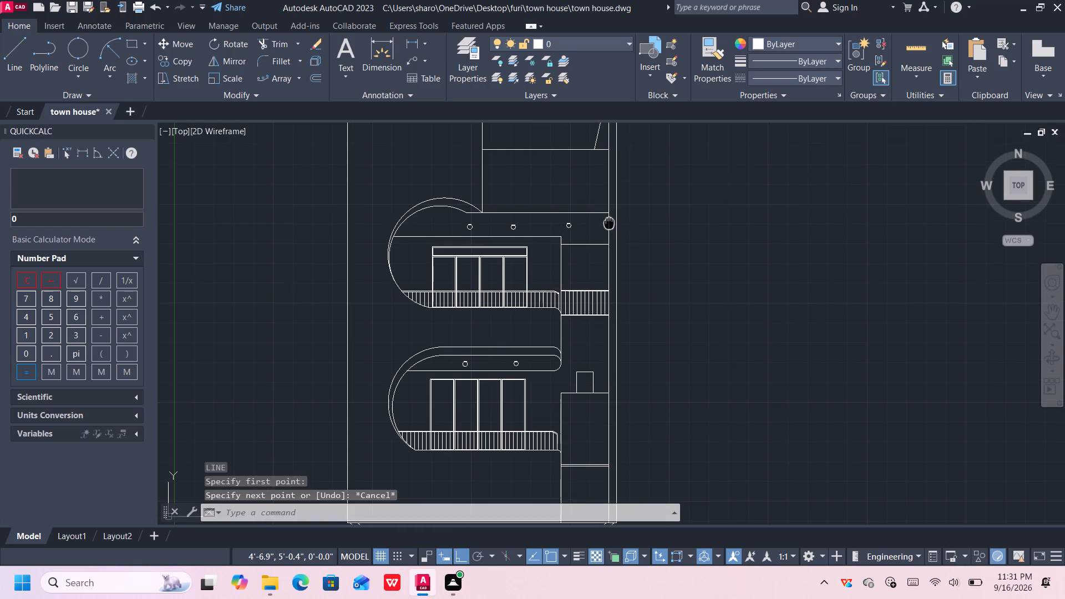
{"action": "middle_click_drag", "start_coordinate": [609, 222], "coordinate": [612, 362]}
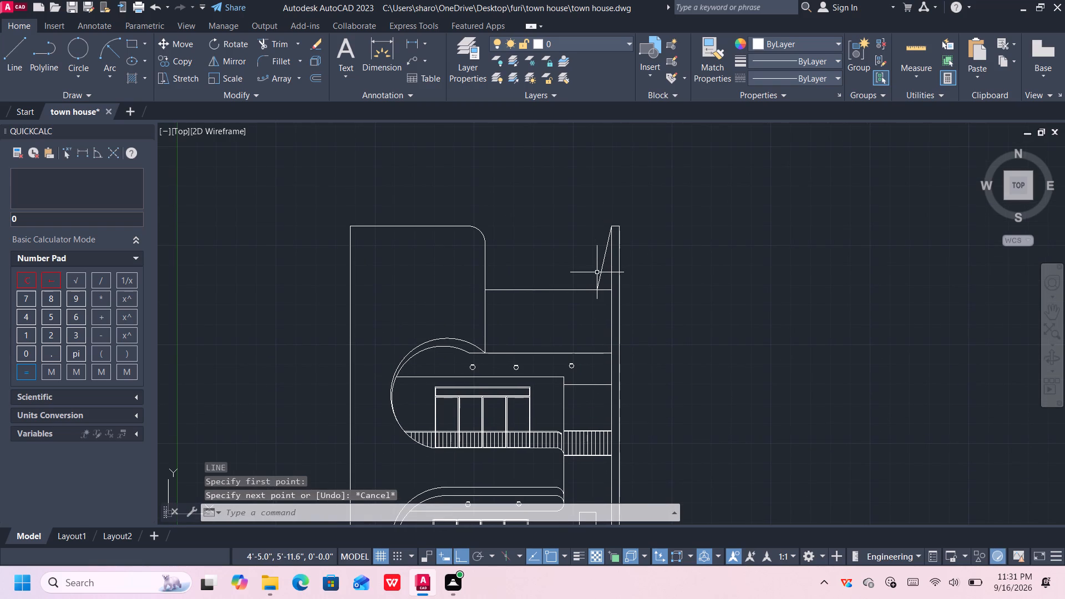
{"action": "left_click", "coordinate": [597, 272]}
{"action": "left_click", "coordinate": [602, 277]}
{"action": "left_click", "coordinate": [597, 283]}
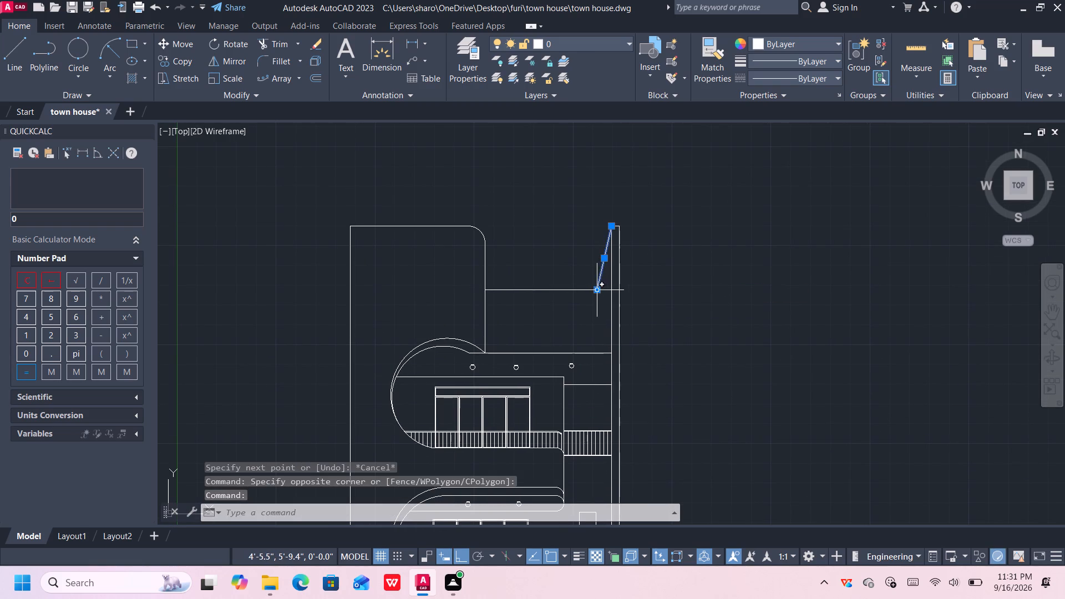
{"action": "left_click", "coordinate": [599, 290]}
{"action": "scroll", "coordinate": [603, 292], "scroll_direction": "up", "scroll_amount": 3}
{"action": "scroll", "coordinate": [603, 292], "scroll_direction": "down", "scroll_amount": 6}
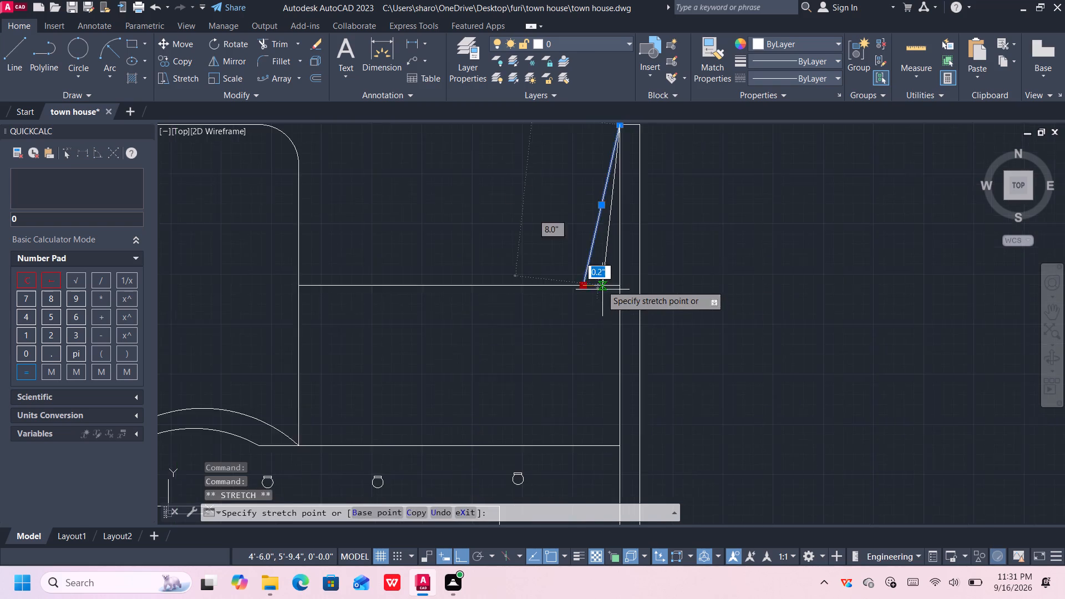
{"action": "scroll", "coordinate": [600, 283], "scroll_direction": "up", "scroll_amount": 4}
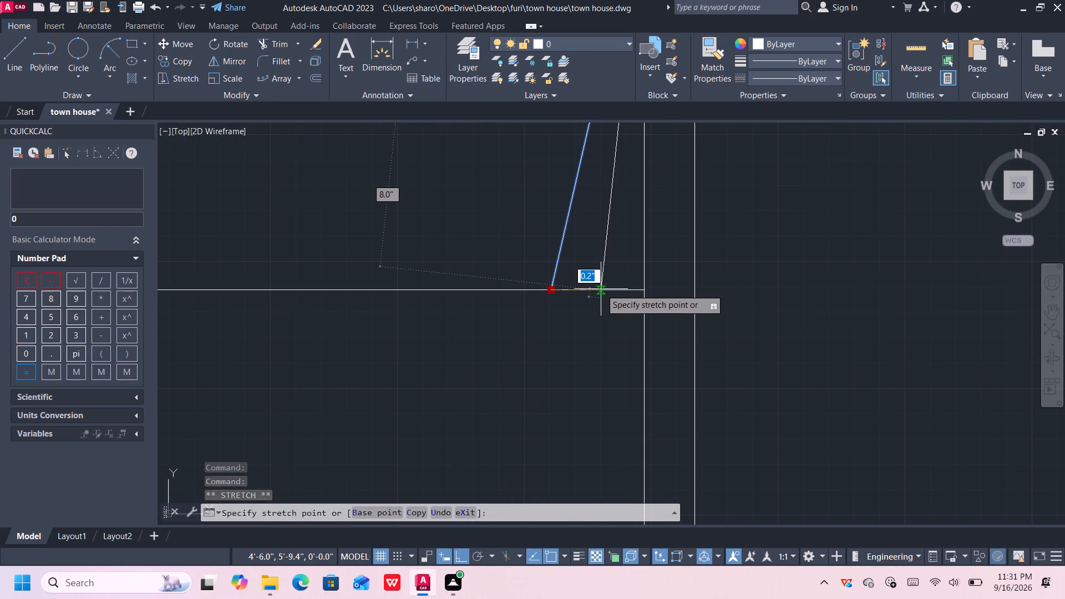
{"action": "left_click", "coordinate": [600, 290]}
{"action": "key", "text": "Escape"}
{"action": "scroll", "coordinate": [600, 290], "scroll_direction": "down", "scroll_amount": 6}
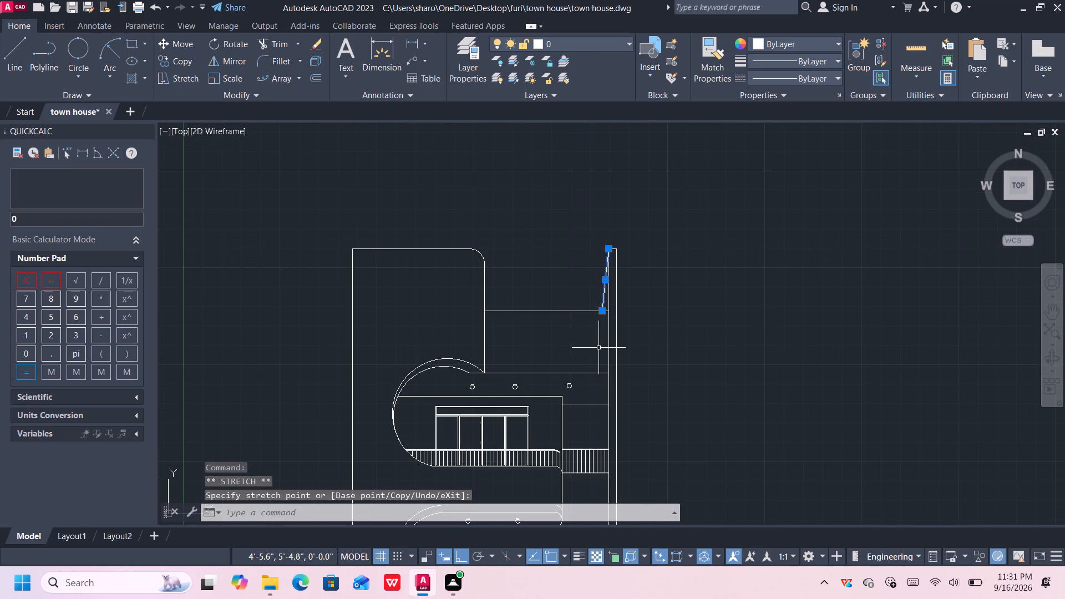
Stretch the slanted roof line's lower end about 0.1" along the parapet line, back away from the right-hand wall.
{"action": "middle_click_drag", "start_coordinate": [597, 352], "coordinate": [591, 288]}
{"action": "scroll", "coordinate": [597, 257], "scroll_direction": "up", "scroll_amount": 2}
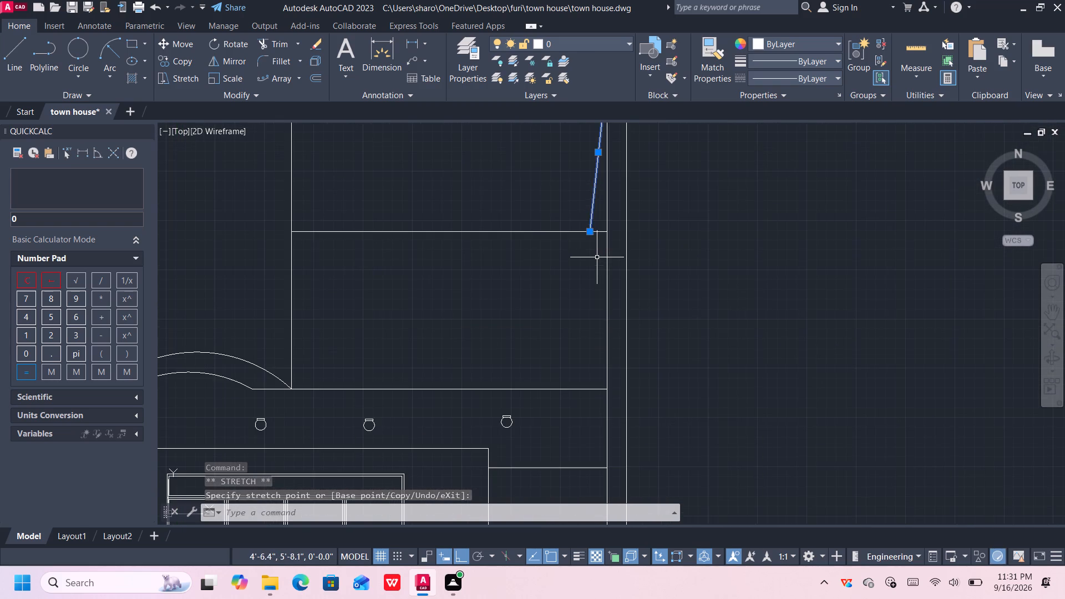
{"action": "middle_click_drag", "start_coordinate": [593, 248], "coordinate": [608, 340]}
{"action": "left_click", "coordinate": [602, 322]}
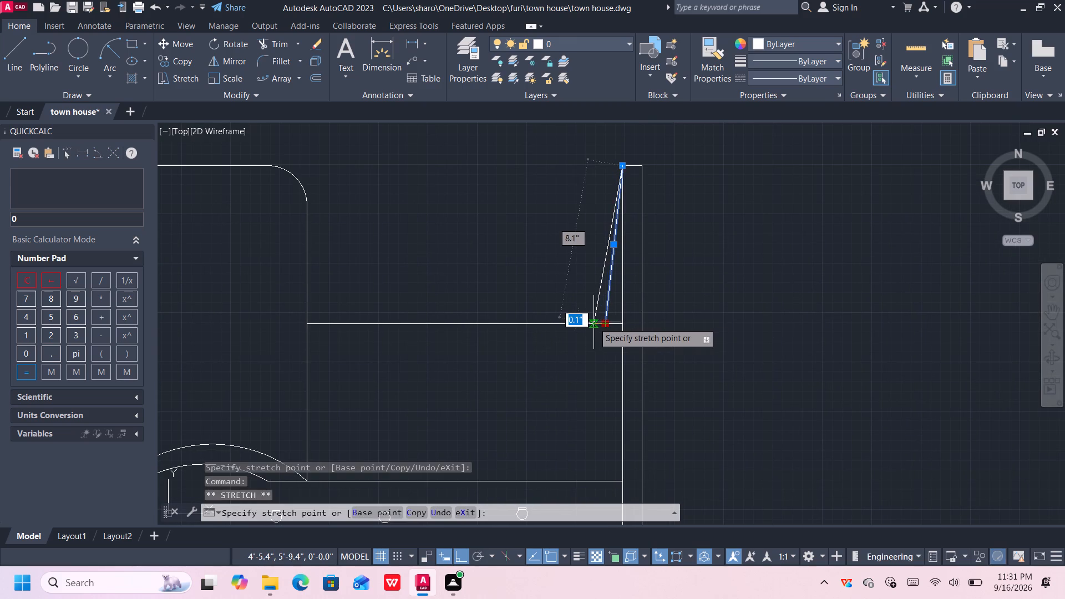
{"action": "left_click", "coordinate": [594, 322]}
{"action": "scroll", "coordinate": [600, 349], "scroll_direction": "down", "scroll_amount": 5}
{"action": "scroll", "coordinate": [641, 384], "scroll_direction": "down", "scroll_amount": 2}
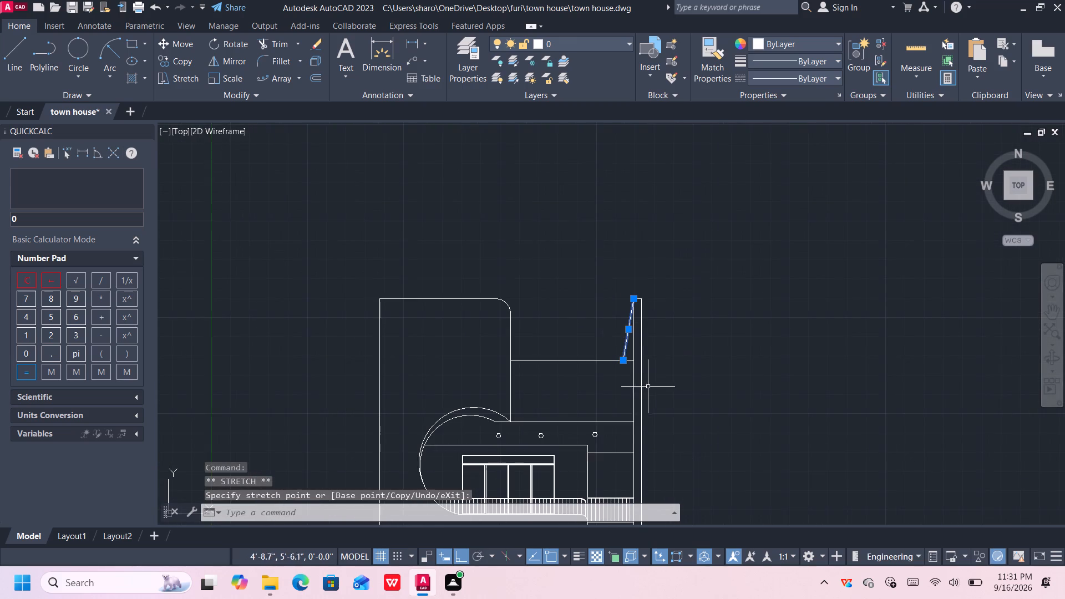
{"action": "middle_click_drag", "start_coordinate": [661, 435], "coordinate": [661, 234]}
{"action": "key", "text": "Escape"}
{"action": "middle_click_drag", "start_coordinate": [669, 322], "coordinate": [662, 295]}
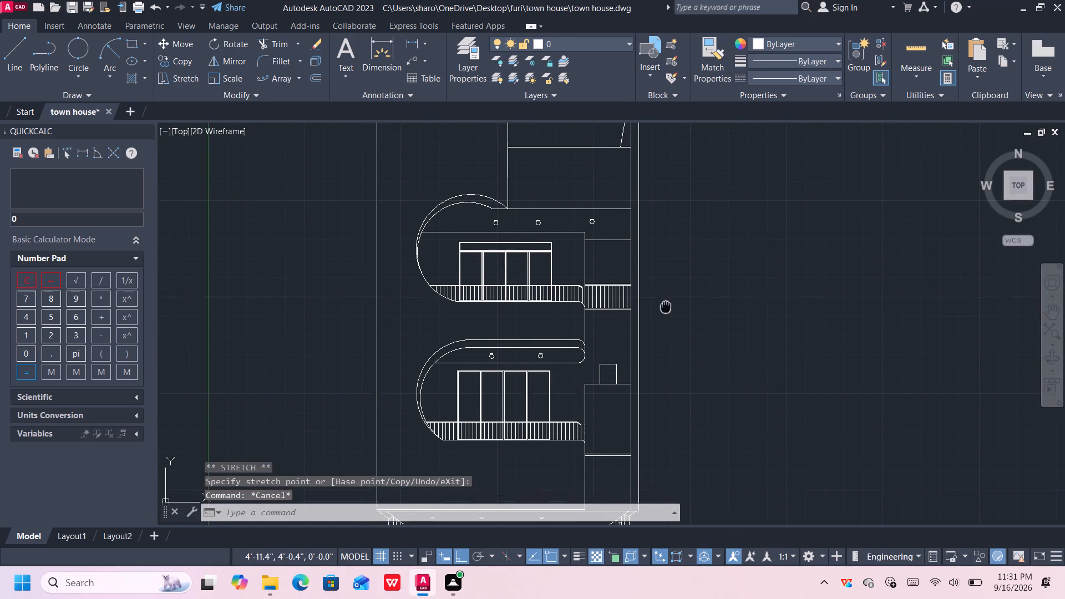
Draw a vertical line about 3'-3" long from the slanted roof line's lower end down to the double floor line in the right-hand bay.
{"action": "middle_click_drag", "start_coordinate": [662, 295], "coordinate": [661, 285]}
{"action": "key", "text": "l"}
{"action": "key", "text": "Return"}
{"action": "middle_click_drag", "start_coordinate": [635, 224], "coordinate": [665, 346]}
{"action": "left_click", "coordinate": [645, 245]}
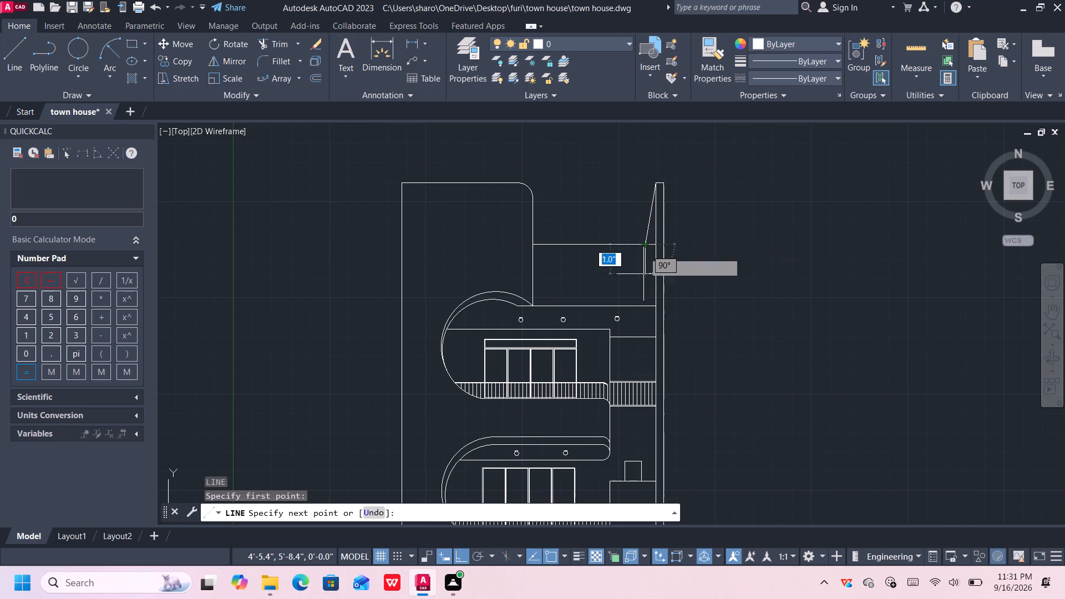
{"action": "middle_click_drag", "start_coordinate": [657, 456], "coordinate": [647, 309]}
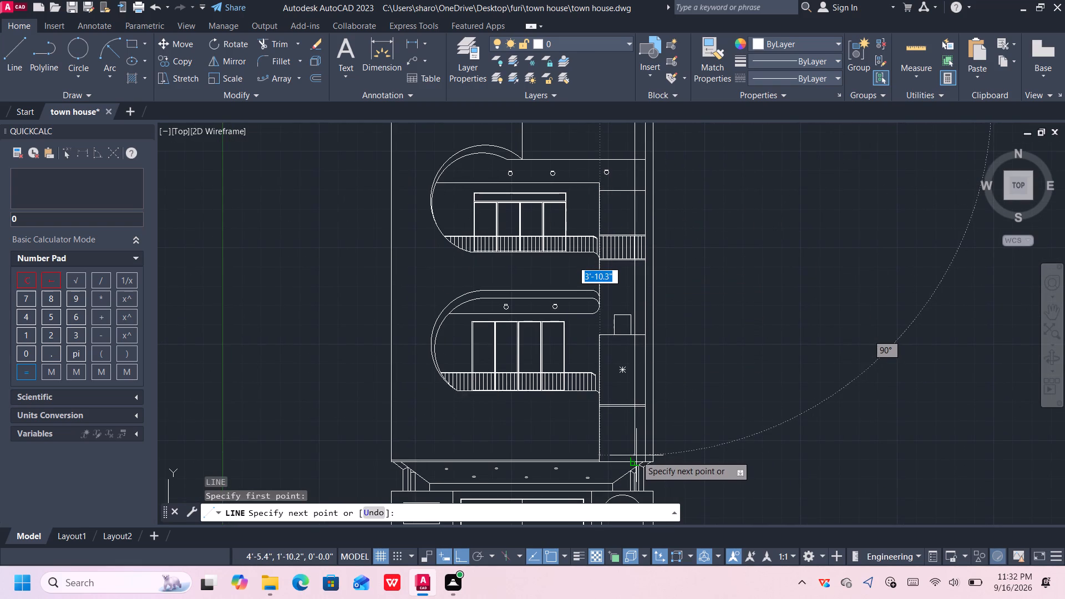
{"action": "scroll", "coordinate": [633, 399], "scroll_direction": "up", "scroll_amount": 1}
{"action": "left_click", "coordinate": [636, 408]}
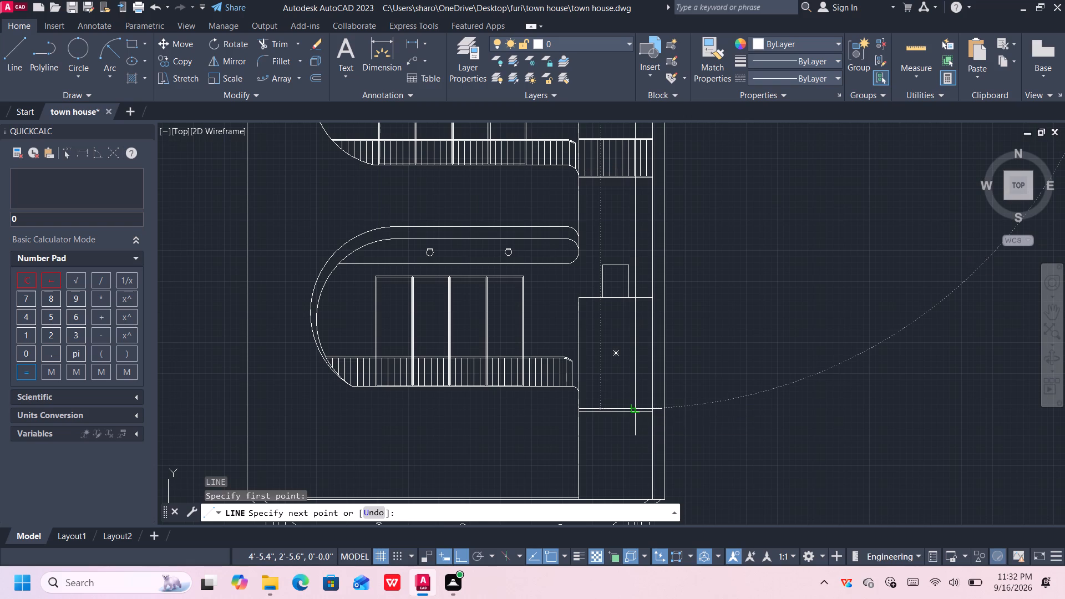
{"action": "key", "text": "Escape"}
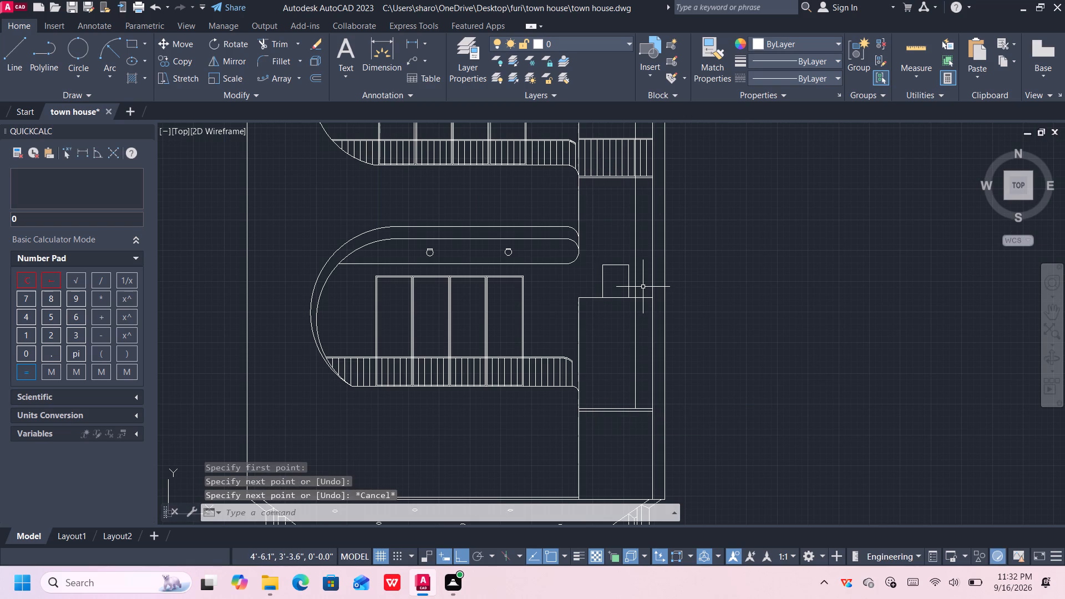
Trim the short piece of the bay's upper horizontal line, below the roof slab, between the new vertical line and the right-hand wall.
{"action": "middle_click_drag", "start_coordinate": [643, 275], "coordinate": [652, 312]}
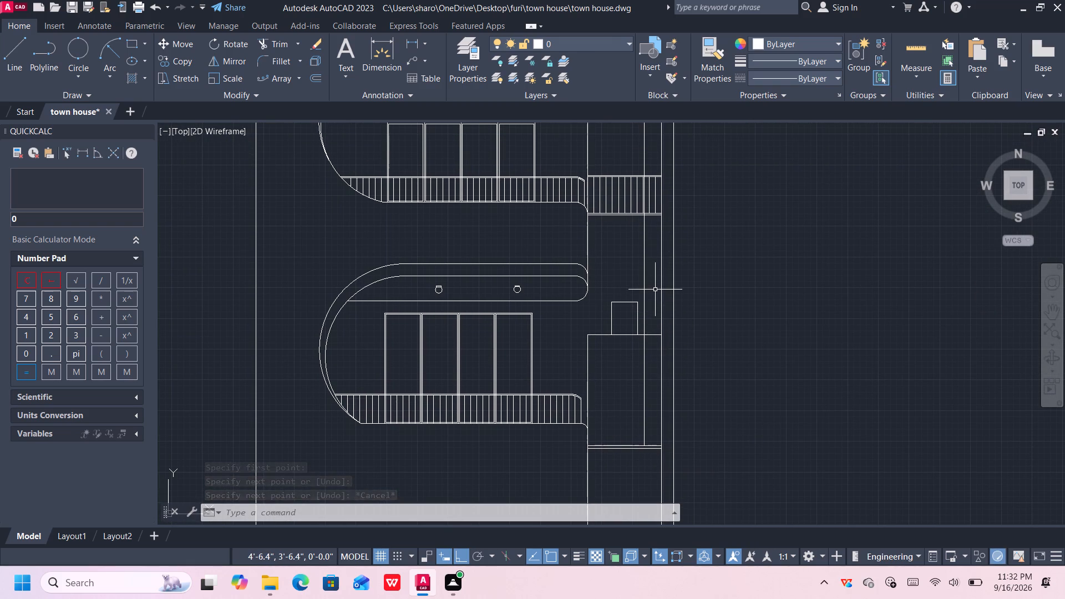
{"action": "type", "text": "tr"}
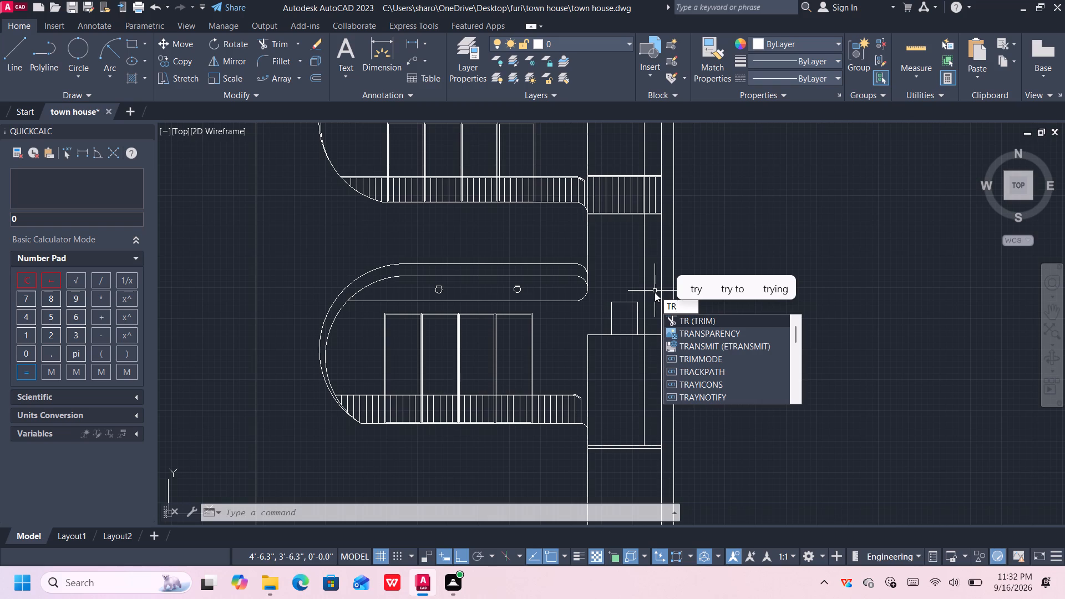
{"action": "key", "text": "Return"}
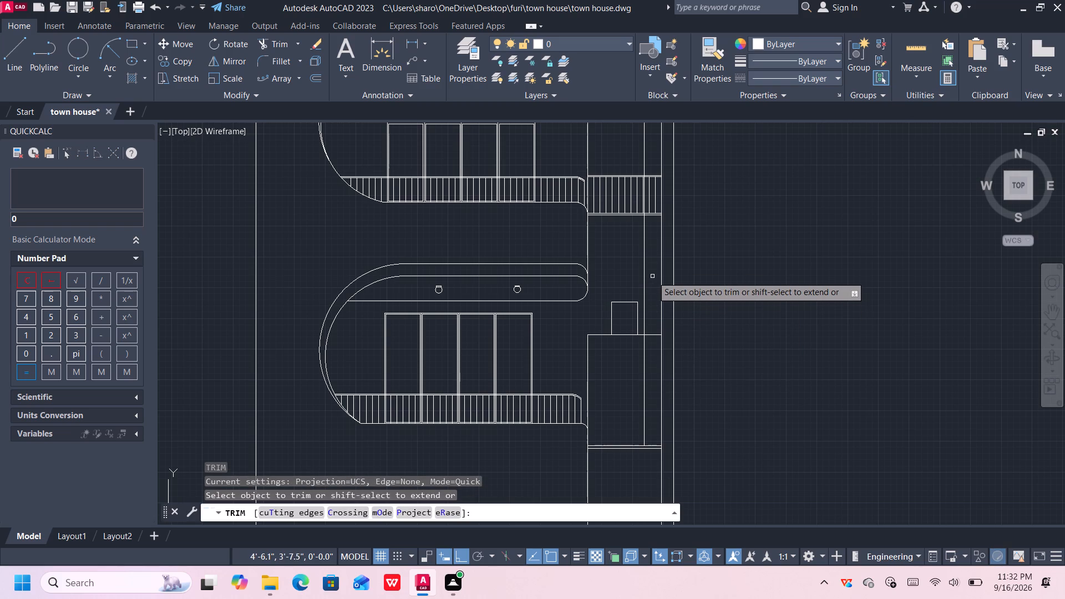
{"action": "middle_click_drag", "start_coordinate": [657, 252], "coordinate": [660, 349]}
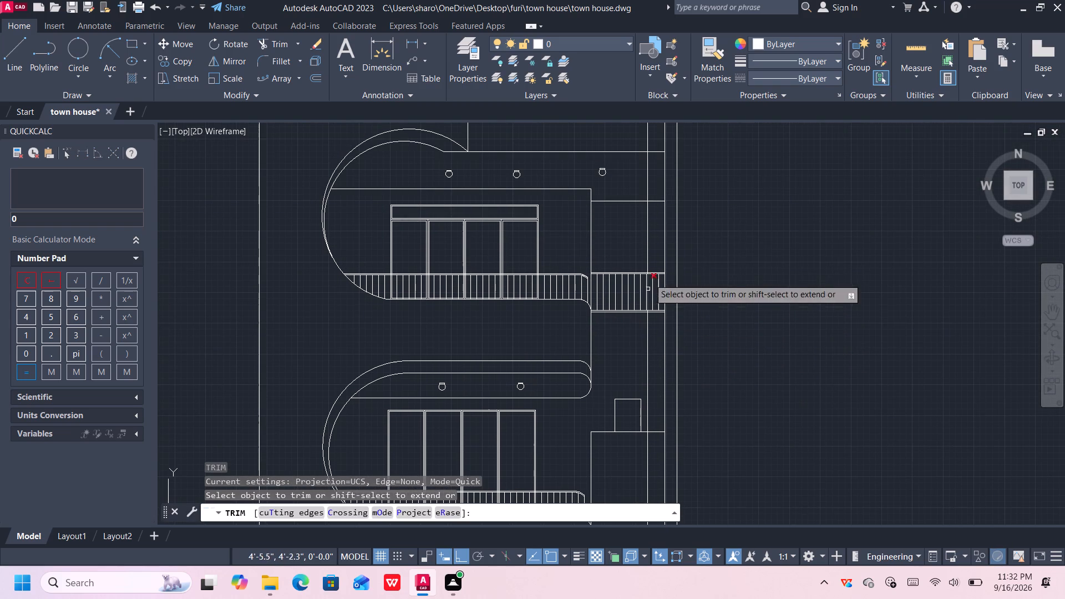
{"action": "left_click", "coordinate": [656, 202]}
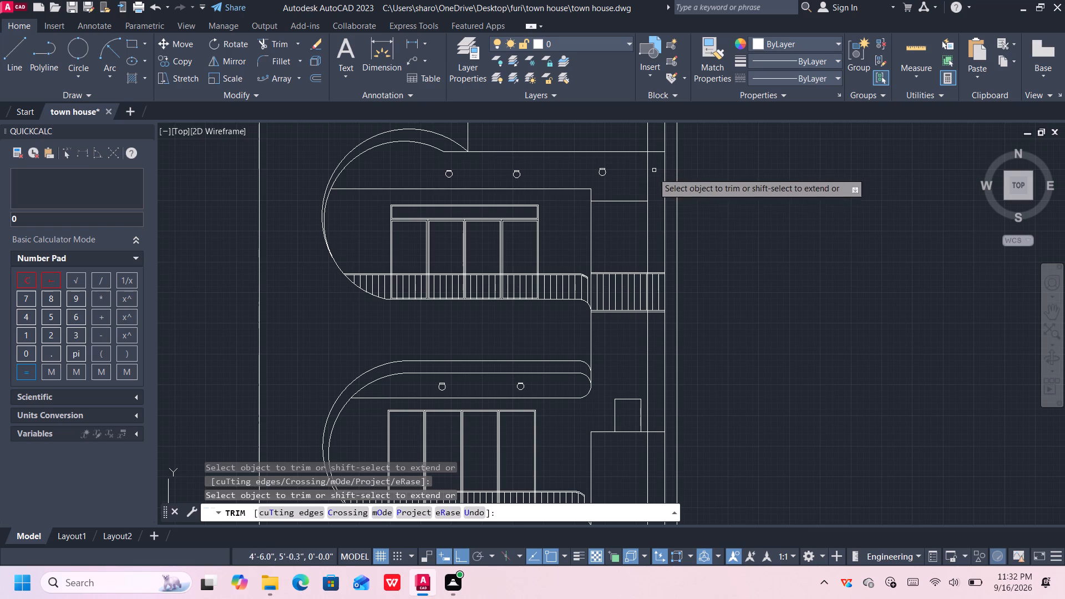
Trim away the new vertical line's upper portions, from the bay's trimmed upper horizontal line up to the parapet line.
{"action": "middle_click_drag", "start_coordinate": [655, 175], "coordinate": [660, 233]}
{"action": "scroll", "coordinate": [653, 226], "scroll_direction": "down", "scroll_amount": 1}
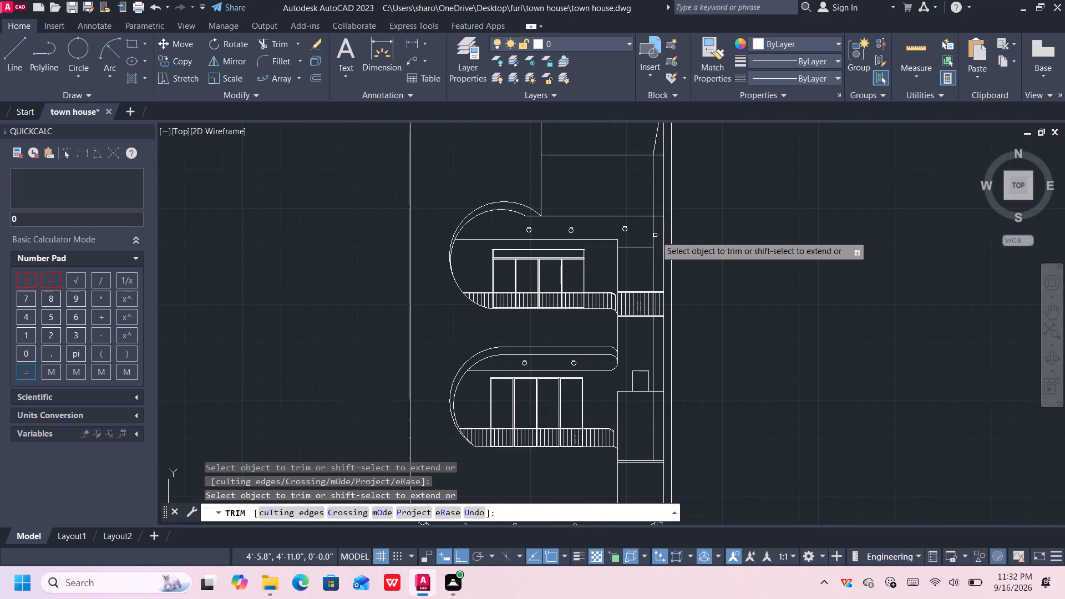
{"action": "middle_click_drag", "start_coordinate": [655, 238], "coordinate": [658, 266]}
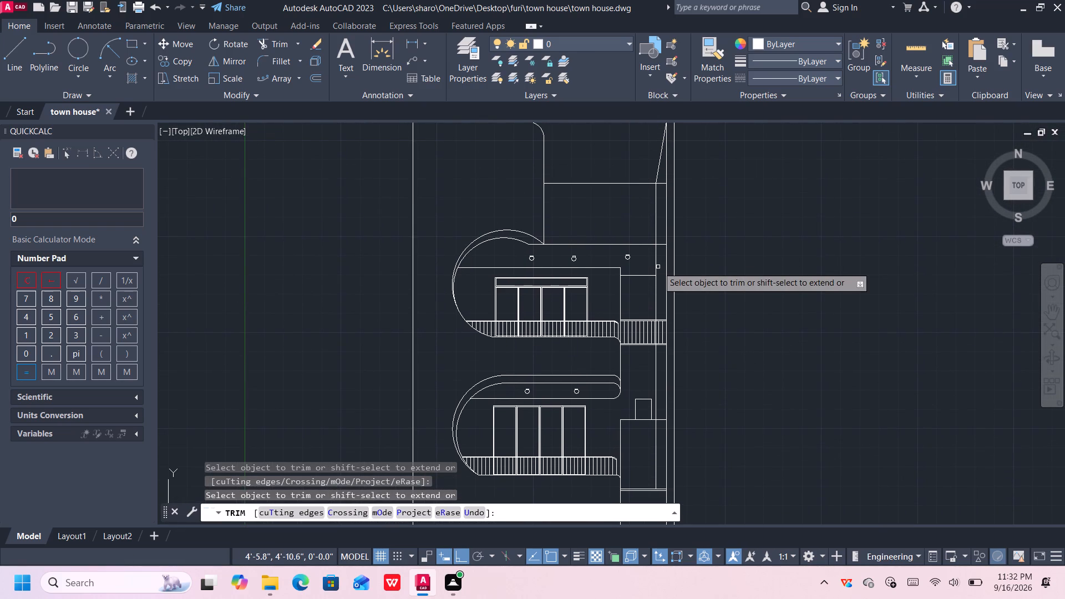
{"action": "left_click", "coordinate": [654, 264]}
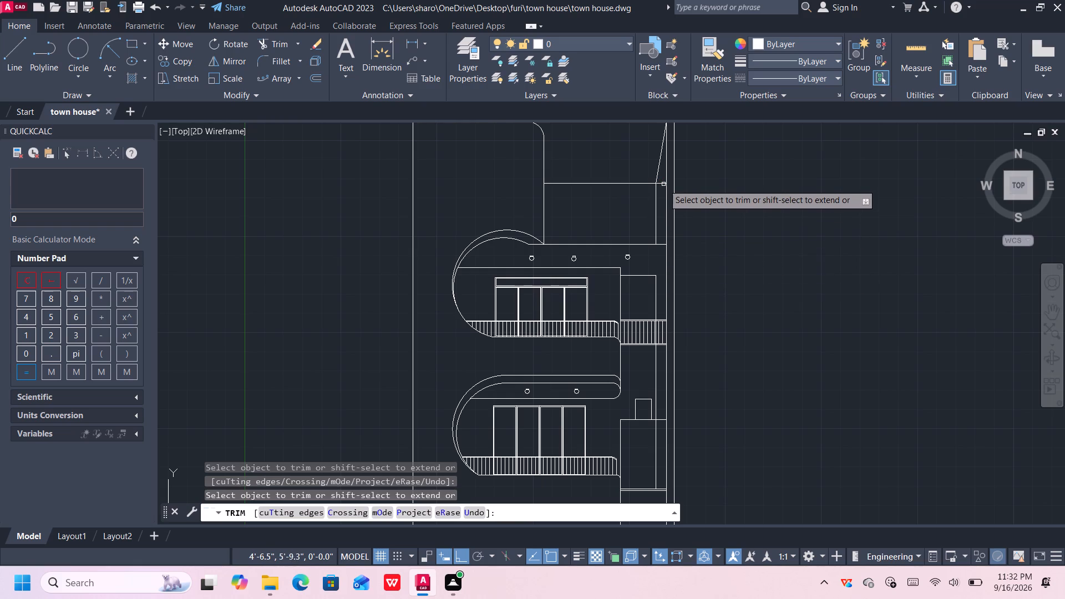
{"action": "left_click", "coordinate": [656, 221]}
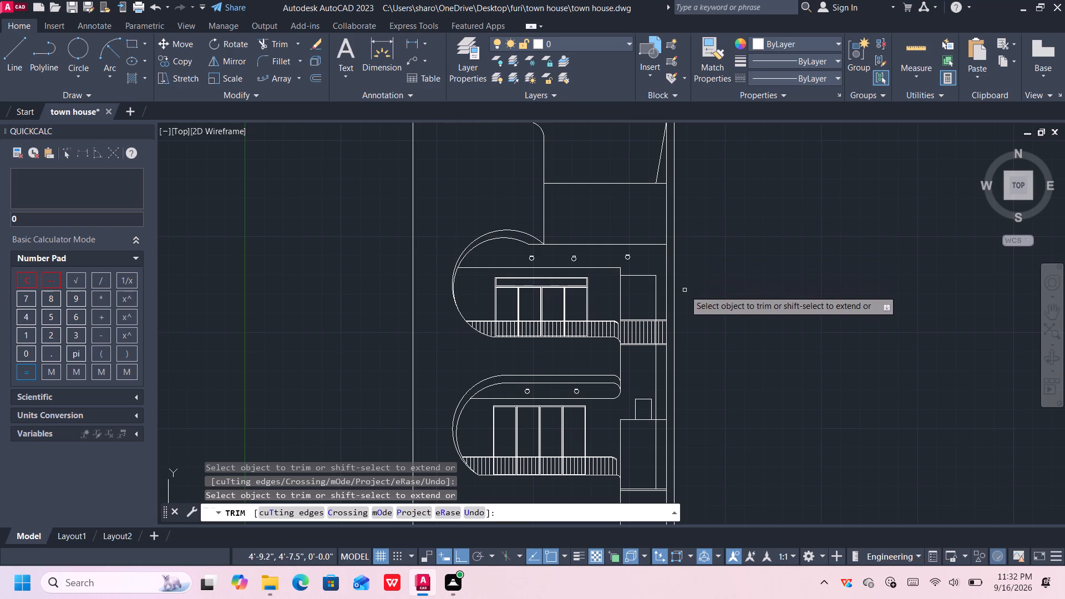
Trim the horizontal line under the small rectangle in the right-hand bay between the new vertical line and the right-hand wall.
{"action": "middle_click_drag", "start_coordinate": [683, 290], "coordinate": [684, 250]}
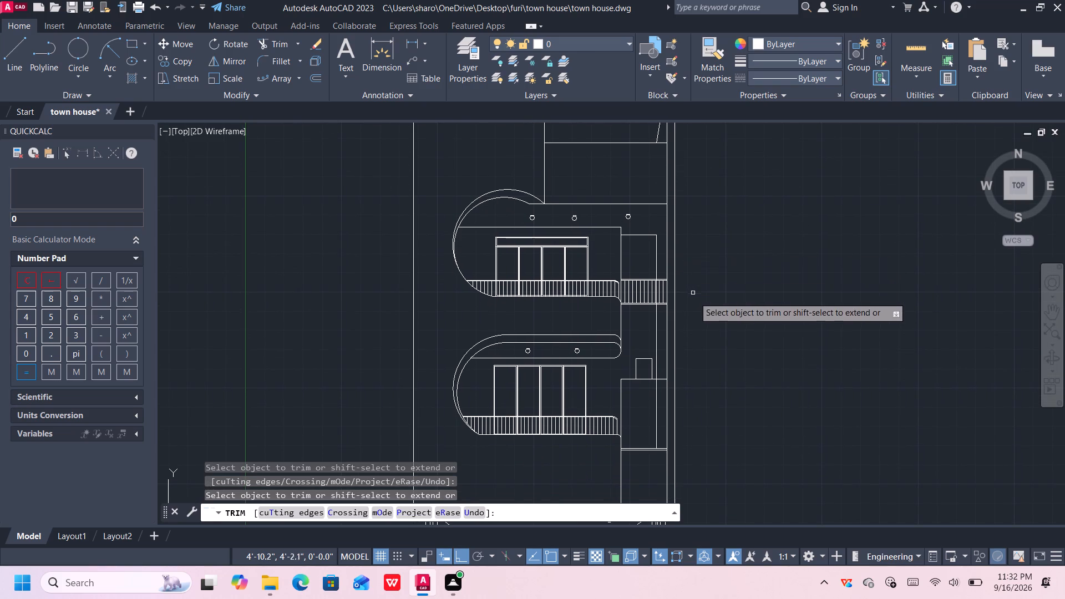
{"action": "middle_click_drag", "start_coordinate": [694, 322], "coordinate": [714, 327]}
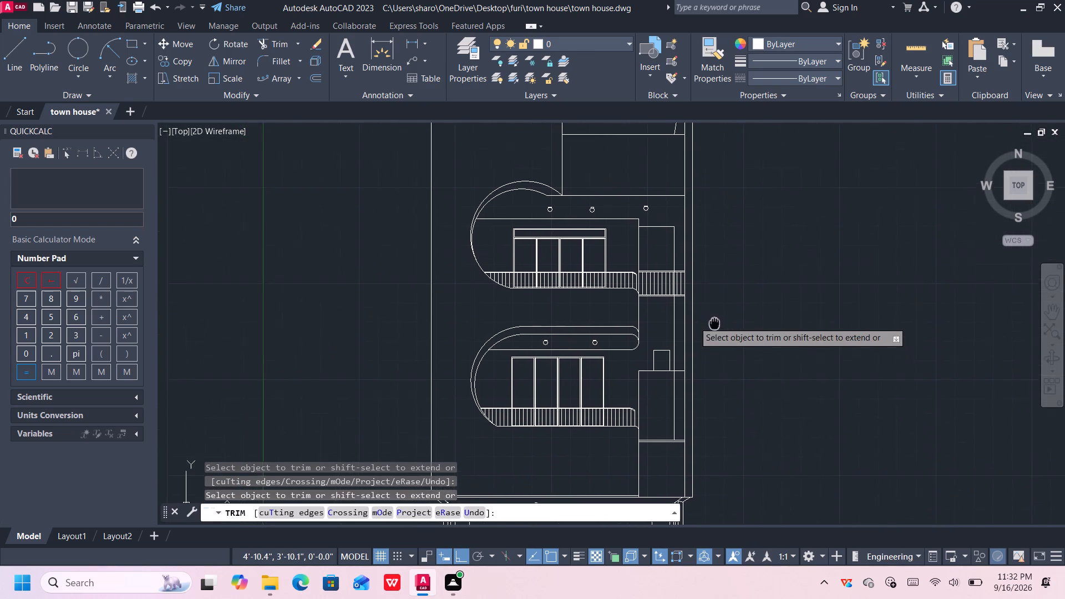
{"action": "middle_click_drag", "start_coordinate": [714, 327], "coordinate": [714, 331]}
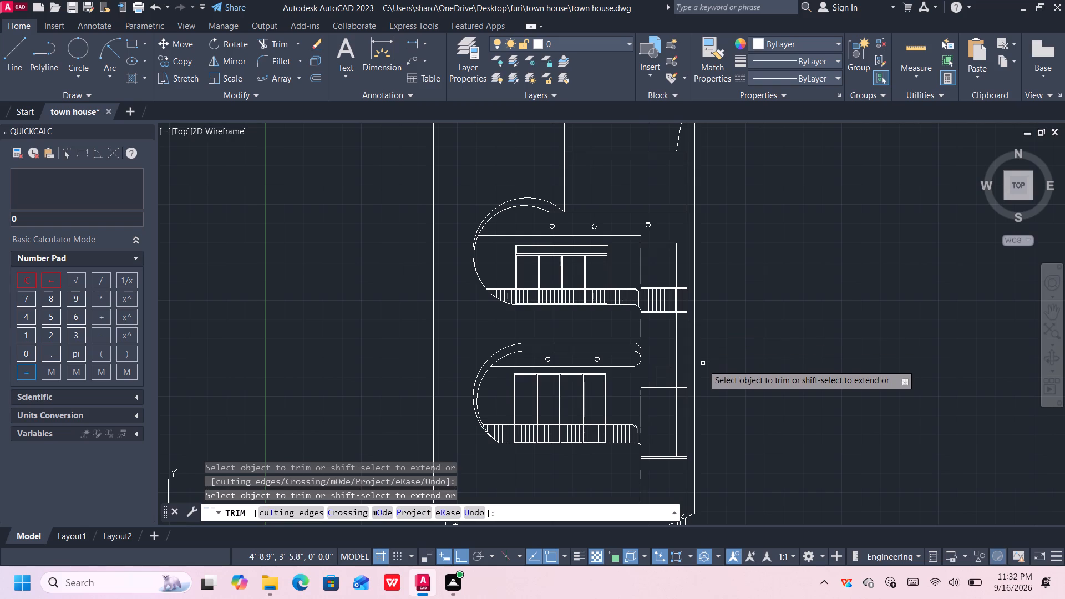
{"action": "middle_click_drag", "start_coordinate": [703, 369], "coordinate": [703, 324]}
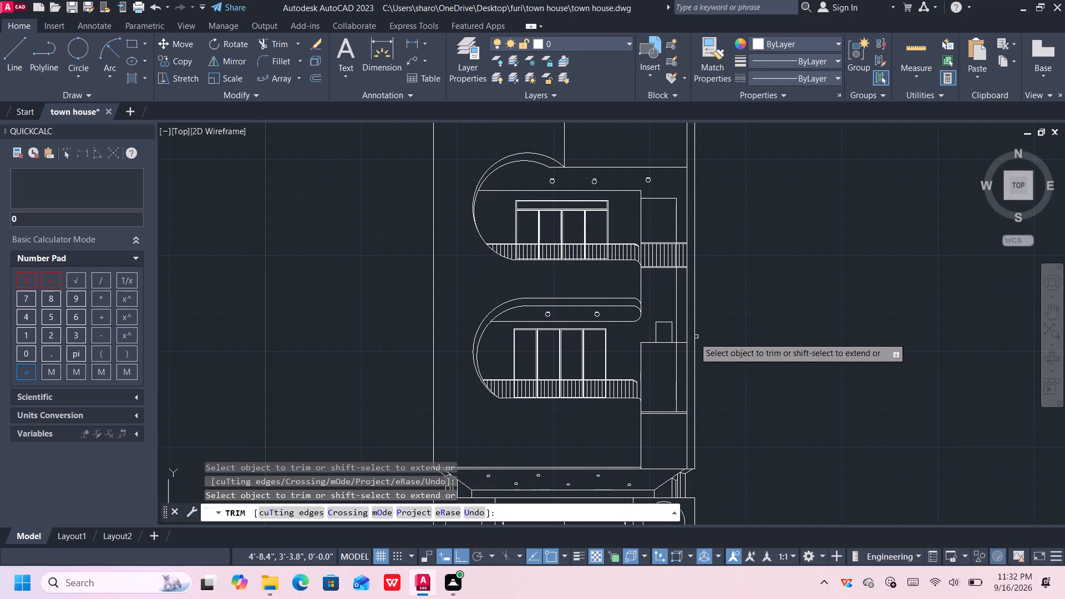
{"action": "left_click", "coordinate": [683, 343]}
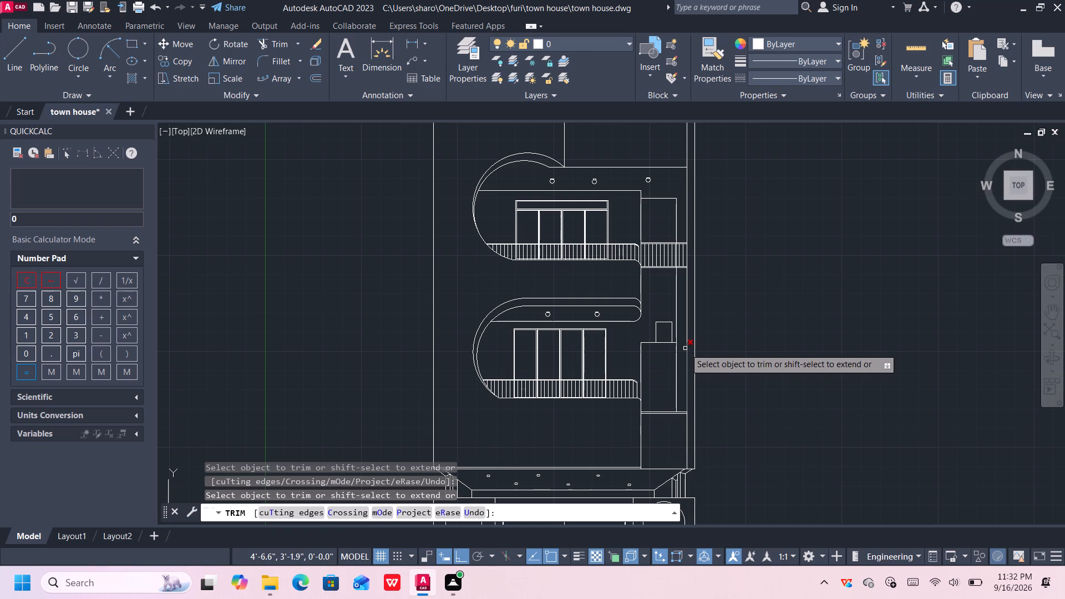
{"action": "middle_click_drag", "start_coordinate": [714, 435], "coordinate": [720, 369]}
{"action": "key", "text": "Escape"}
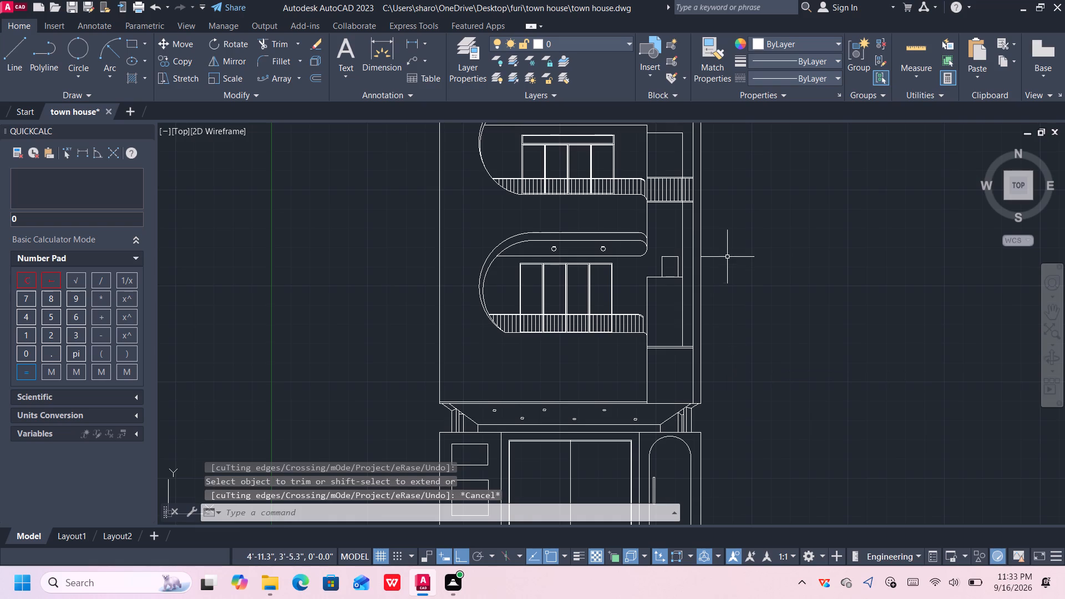
Draw a short slanted line from the top of the bay's new vertical line up to where the roof slab line meets the right-hand wall.
{"action": "middle_click_drag", "start_coordinate": [727, 257], "coordinate": [741, 385]}
{"action": "key", "text": "l"}
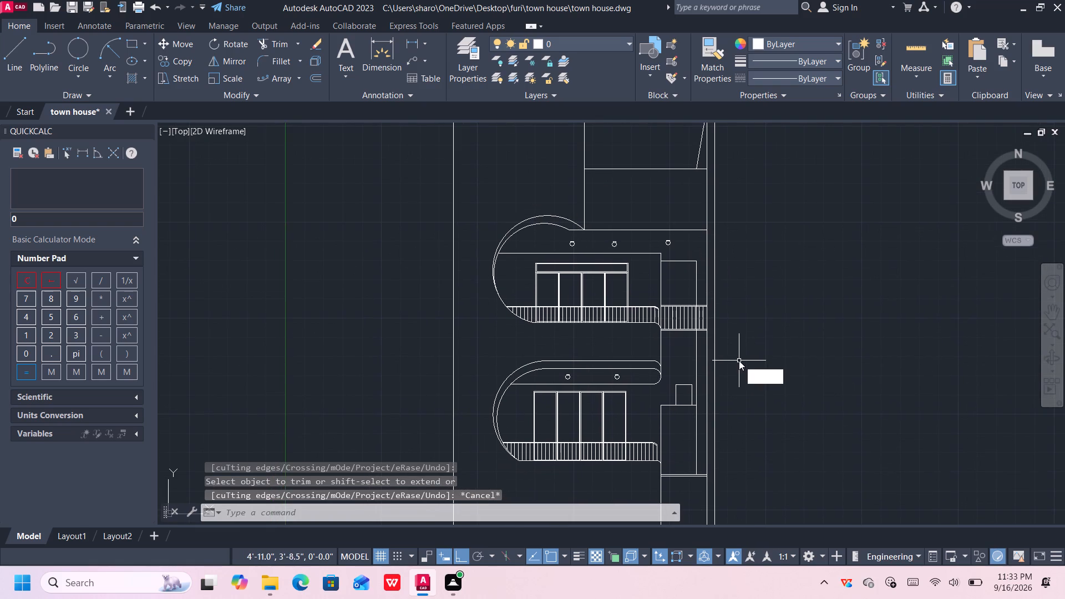
{"action": "key", "text": "Return"}
{"action": "left_click", "coordinate": [699, 258]}
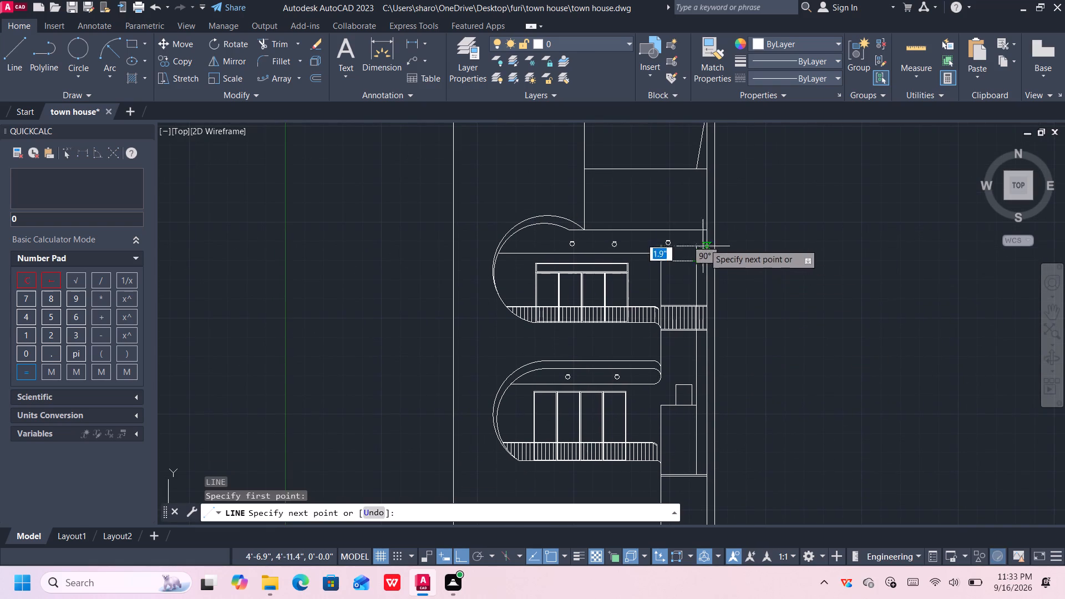
{"action": "left_click", "coordinate": [708, 232]}
{"action": "key", "text": "Return"}
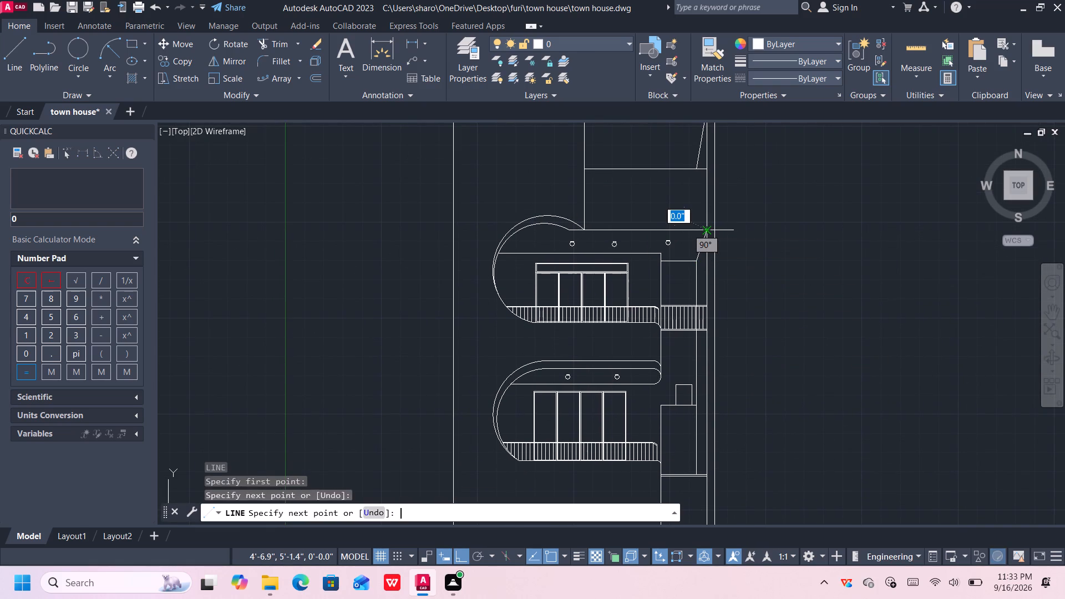
Draw a vertical line about 7.2" long on the wall's inner edge, from the canopy's top line up to the lower line of the double floor line.
{"action": "scroll", "coordinate": [727, 314], "scroll_direction": "down", "scroll_amount": 1}
{"action": "middle_click_drag", "start_coordinate": [739, 345], "coordinate": [735, 319]}
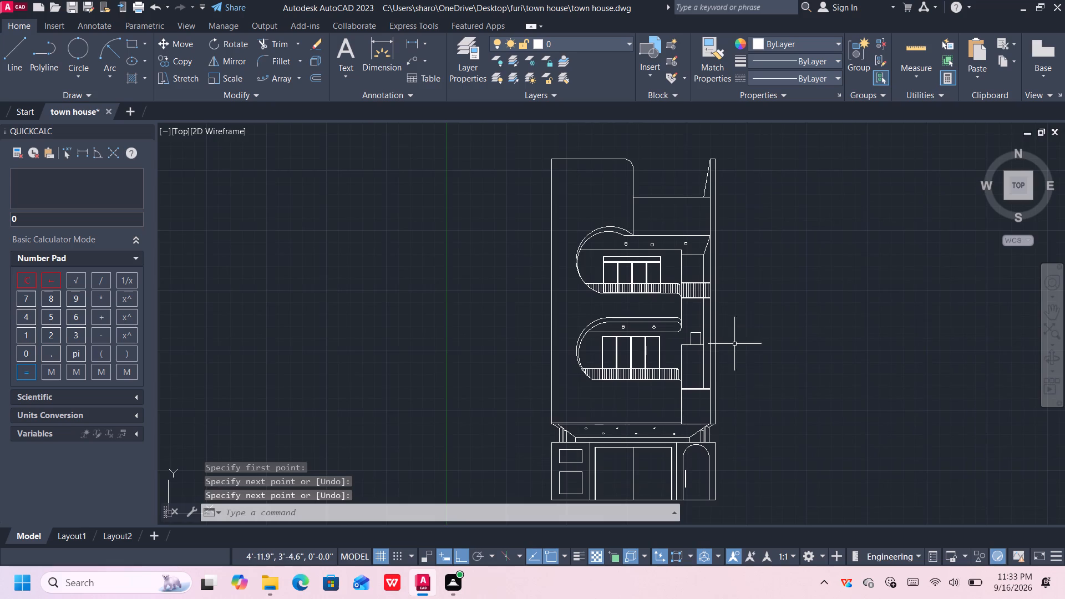
{"action": "middle_click_drag", "start_coordinate": [737, 367], "coordinate": [729, 255]}
{"action": "scroll", "coordinate": [702, 276], "scroll_direction": "up", "scroll_amount": 1}
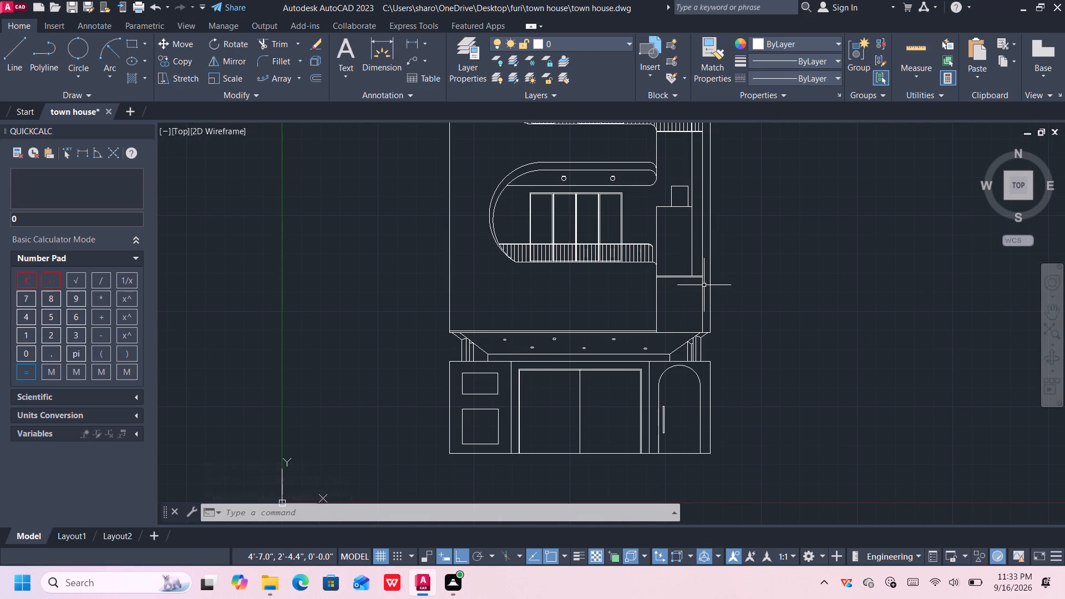
{"action": "scroll", "coordinate": [696, 304], "scroll_direction": "up", "scroll_amount": 2}
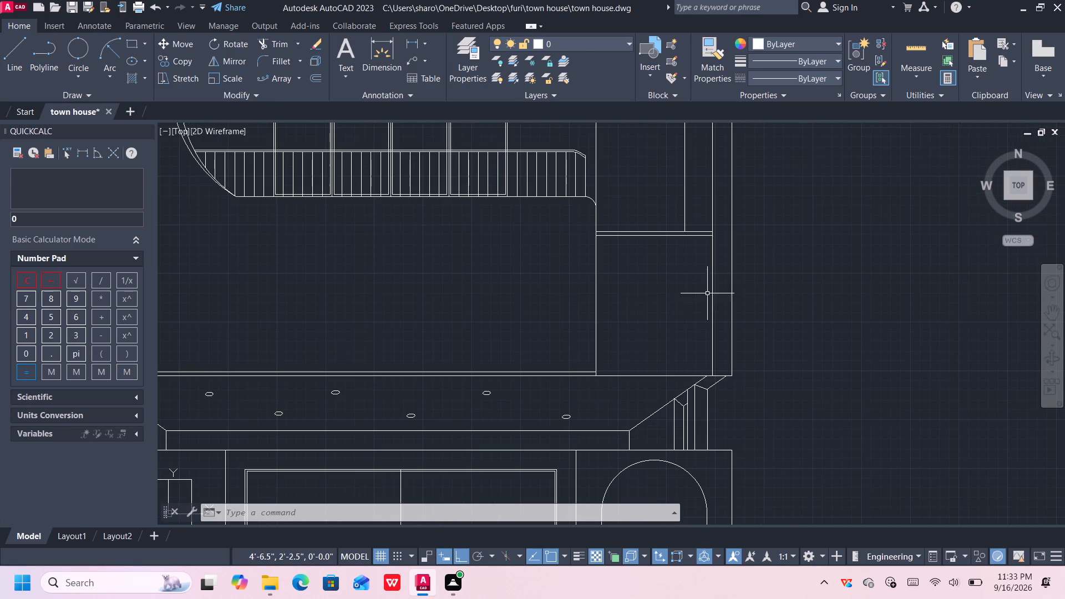
{"action": "left_click", "coordinate": [712, 285]}
{"action": "scroll", "coordinate": [712, 284], "scroll_direction": "down", "scroll_amount": 2}
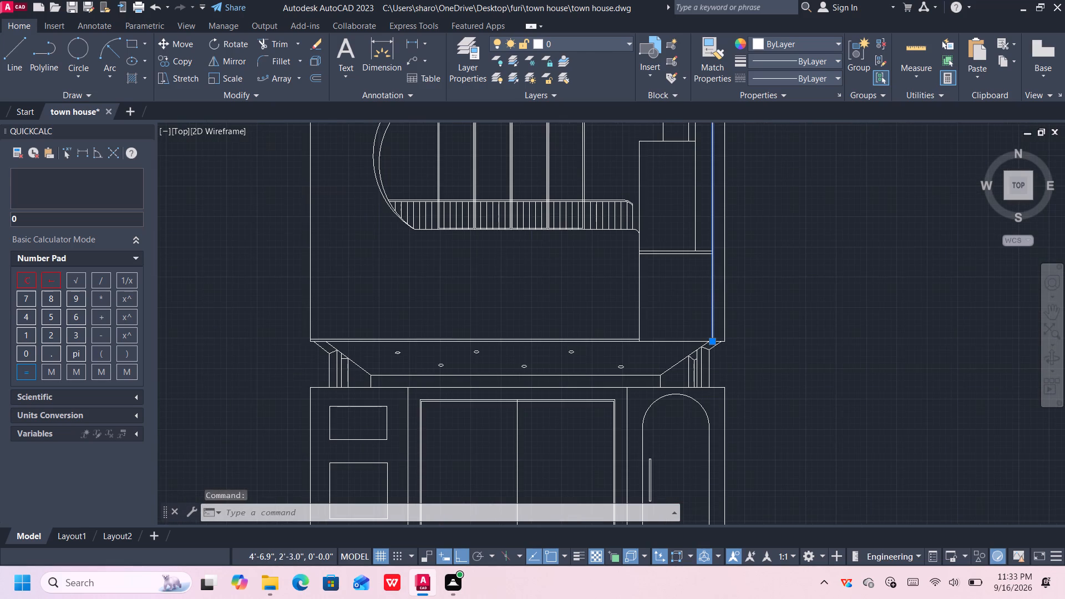
{"action": "key", "text": "Escape"}
{"action": "key", "text": "l"}
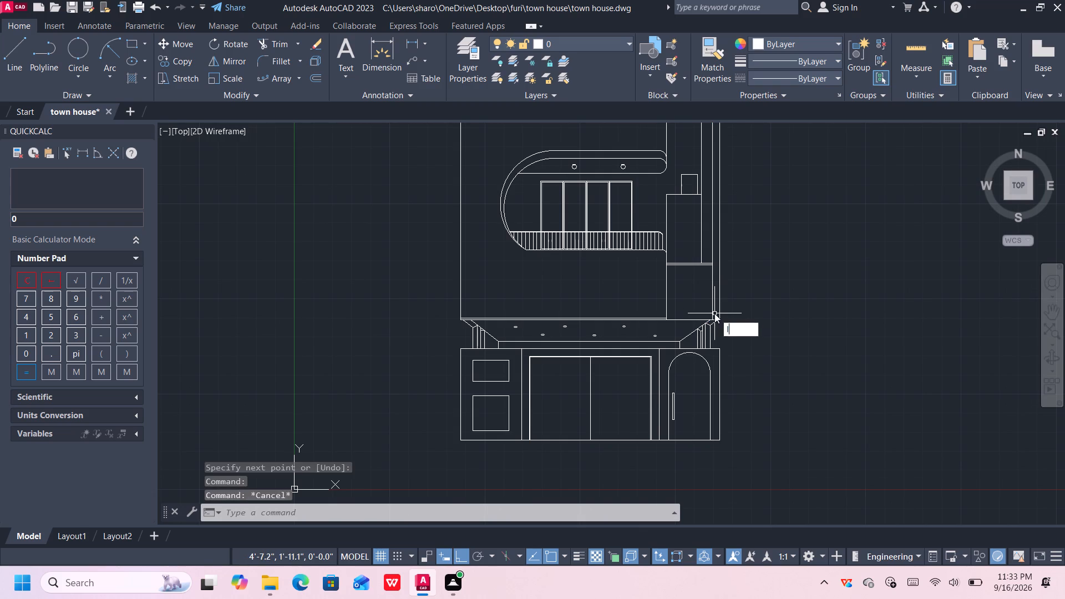
{"action": "key", "text": "Return"}
{"action": "scroll", "coordinate": [713, 314], "scroll_direction": "up", "scroll_amount": 1}
{"action": "left_click", "coordinate": [713, 321]}
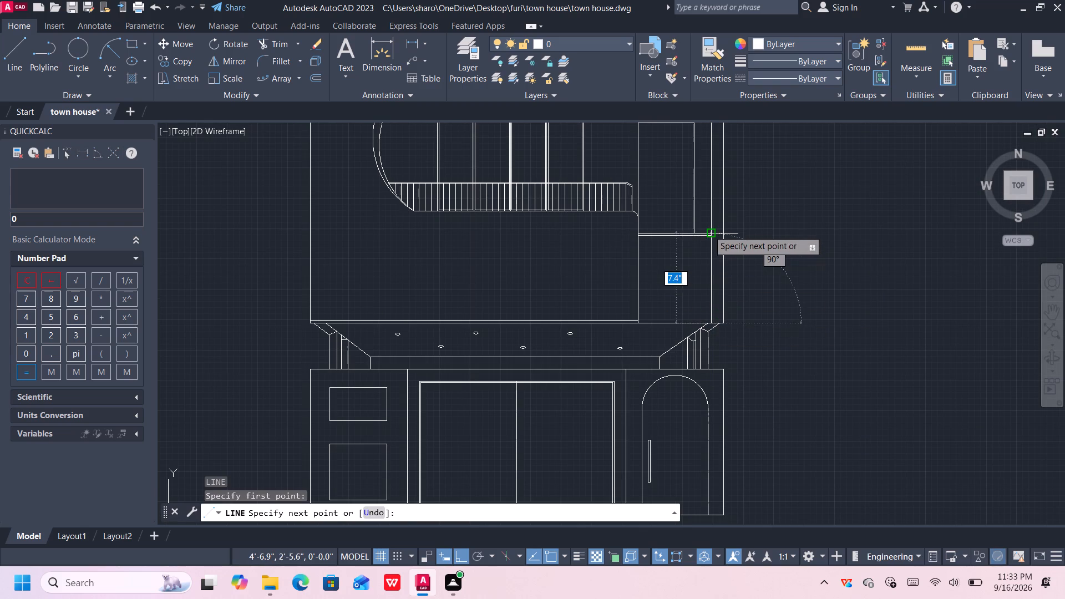
{"action": "scroll", "coordinate": [710, 238], "scroll_direction": "up", "scroll_amount": 1}
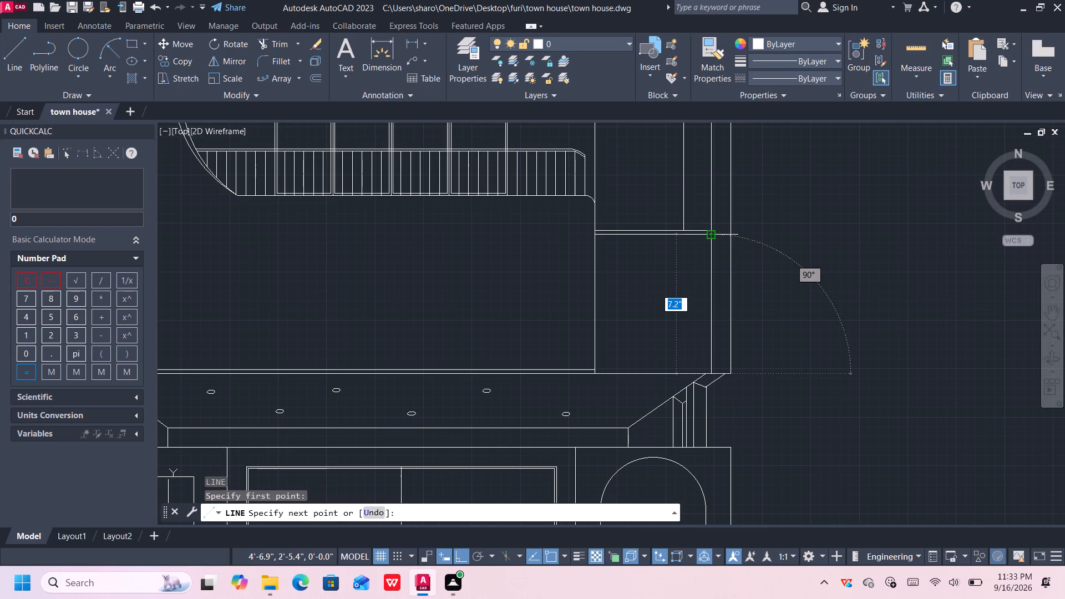
{"action": "scroll", "coordinate": [710, 238], "scroll_direction": "up", "scroll_amount": 2}
{"action": "left_click", "coordinate": [709, 231]}
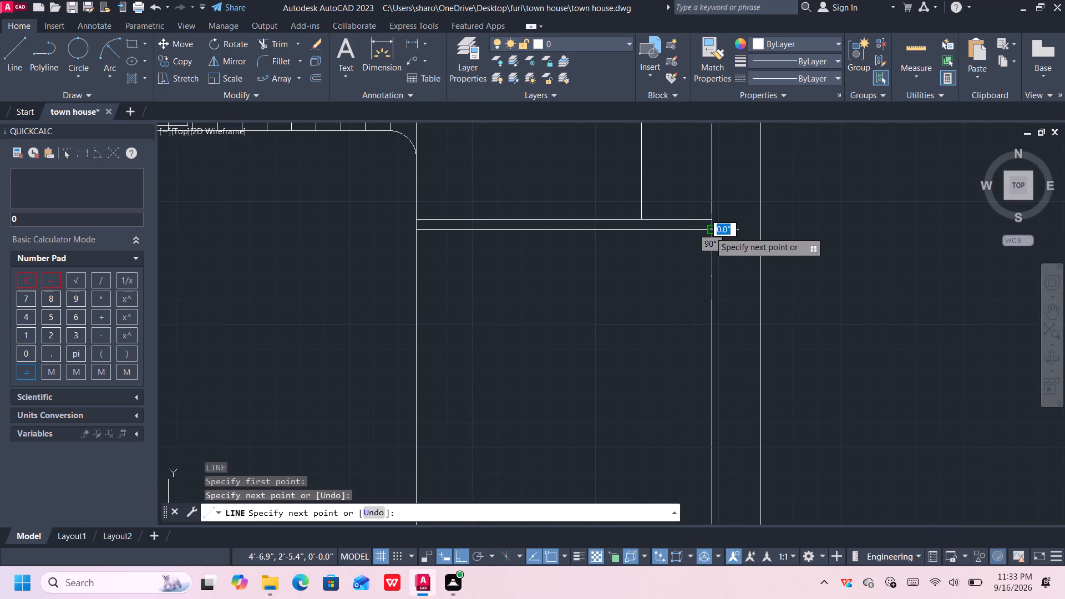
{"action": "key", "text": "Return"}
Move the new short vertical line above the canopy about 0.4" horizontally inward, away from the right-hand wall.
{"action": "left_click", "coordinate": [713, 260]}
{"action": "scroll", "coordinate": [713, 275], "scroll_direction": "down", "scroll_amount": 2}
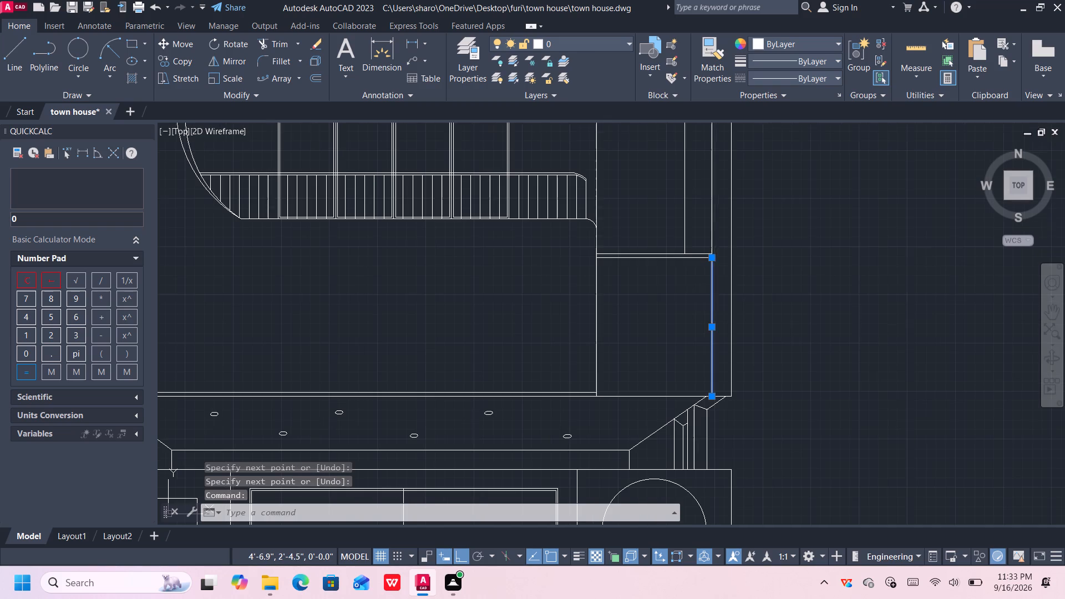
{"action": "left_click", "coordinate": [713, 328]}
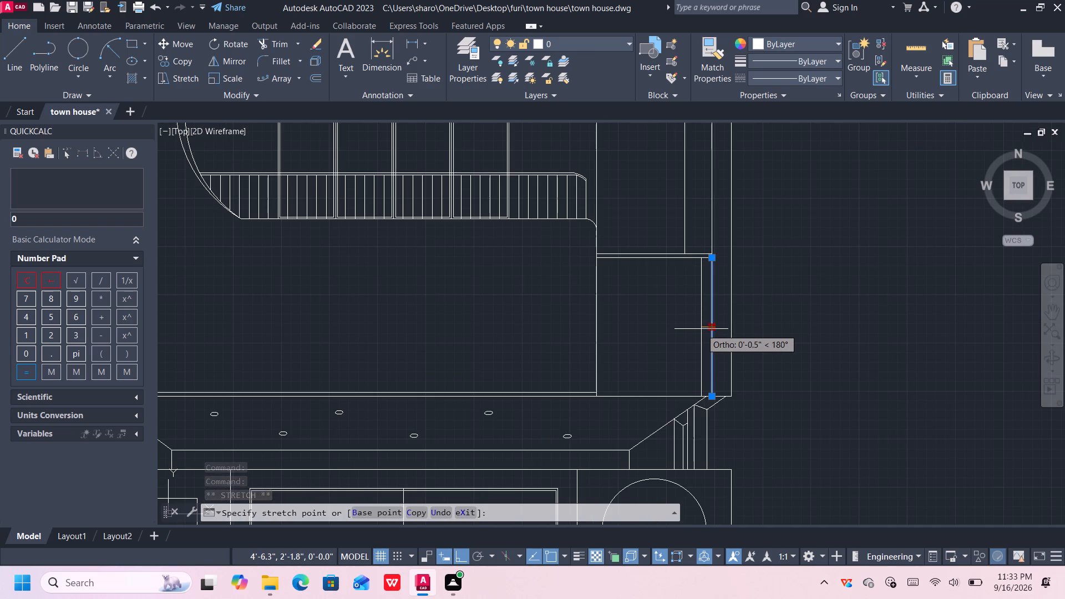
{"action": "scroll", "coordinate": [701, 329], "scroll_direction": "up", "scroll_amount": 1}
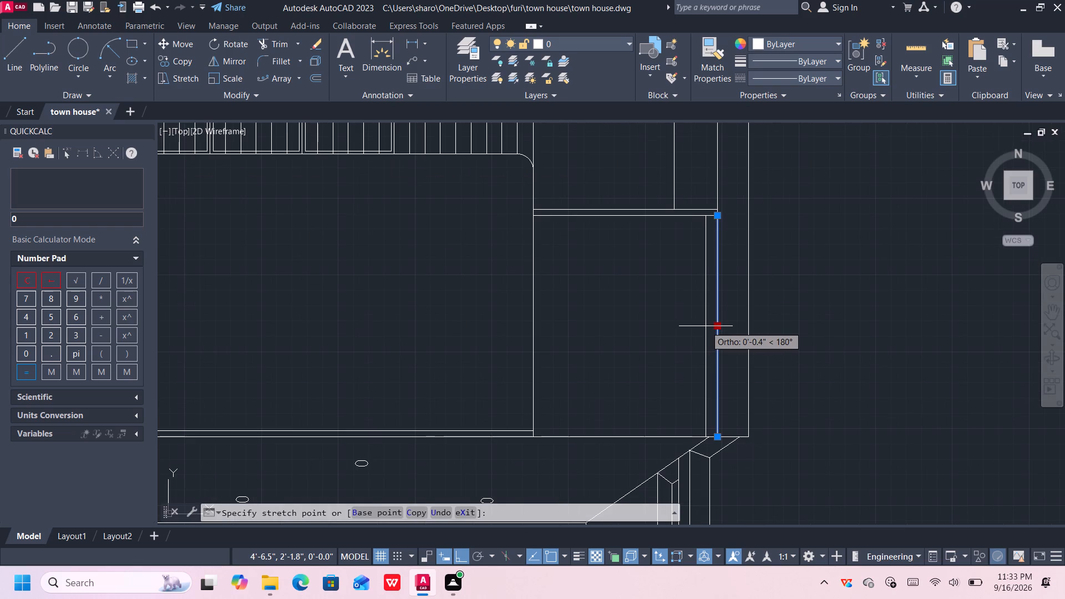
{"action": "left_click", "coordinate": [706, 326]}
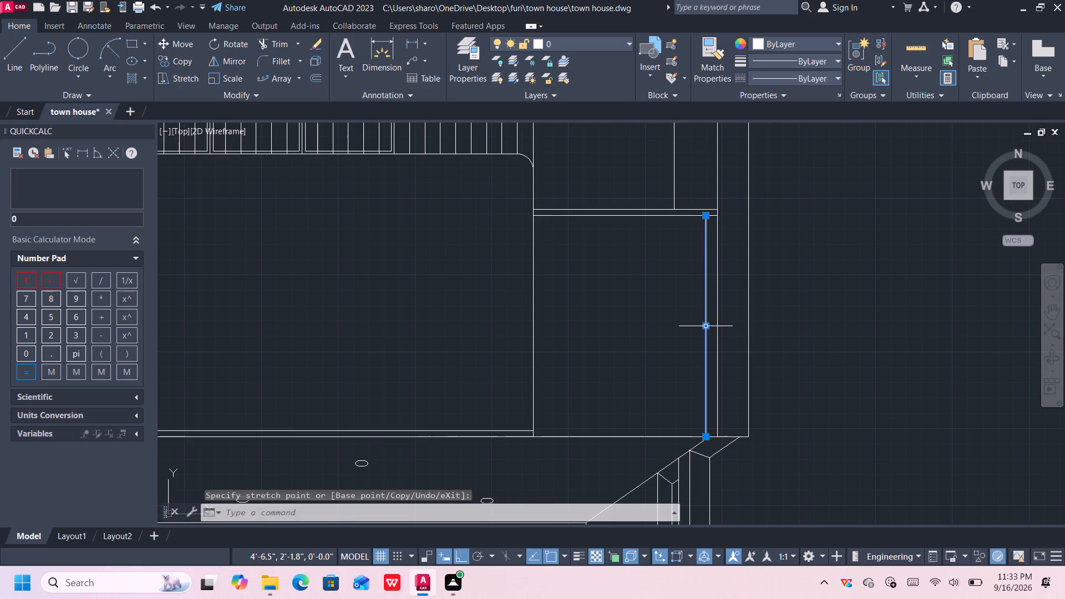
{"action": "scroll", "coordinate": [715, 283], "scroll_direction": "down", "scroll_amount": 1}
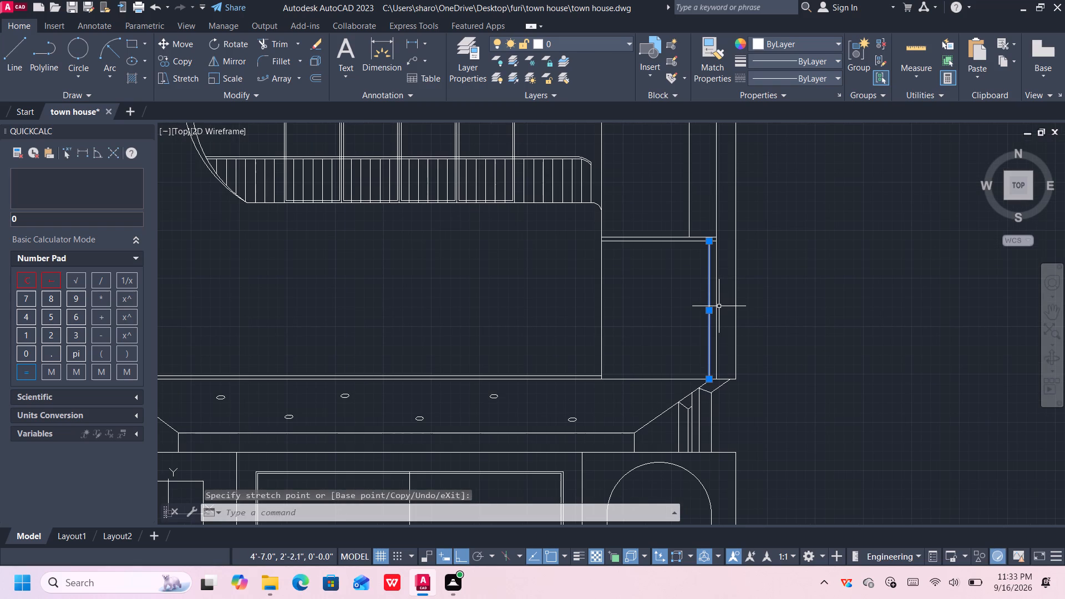
Delete the two balusters of the upper right-hand railing that stand between the bay's vertical line and the right-hand wall.
{"action": "key", "text": "Escape"}
{"action": "scroll", "coordinate": [708, 303], "scroll_direction": "down", "scroll_amount": 1}
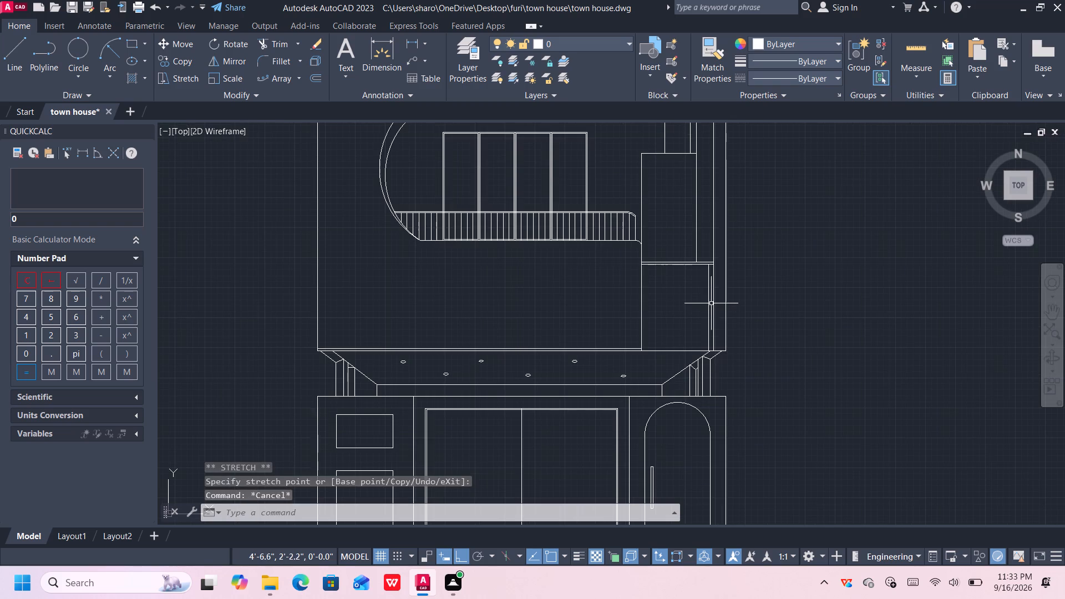
{"action": "scroll", "coordinate": [714, 302], "scroll_direction": "up", "scroll_amount": 2}
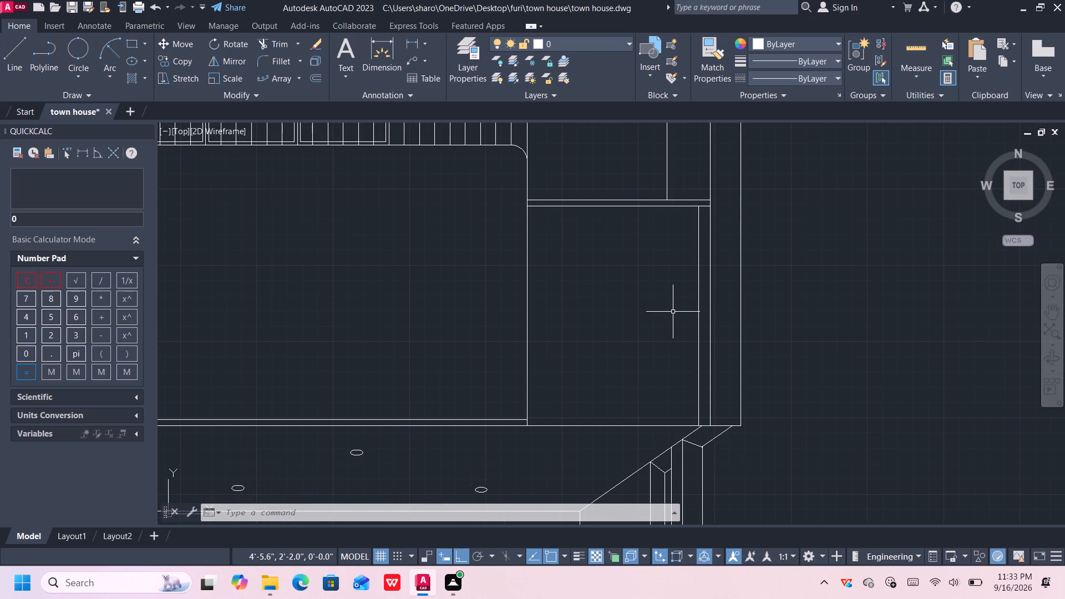
{"action": "scroll", "coordinate": [696, 356], "scroll_direction": "down", "scroll_amount": 3}
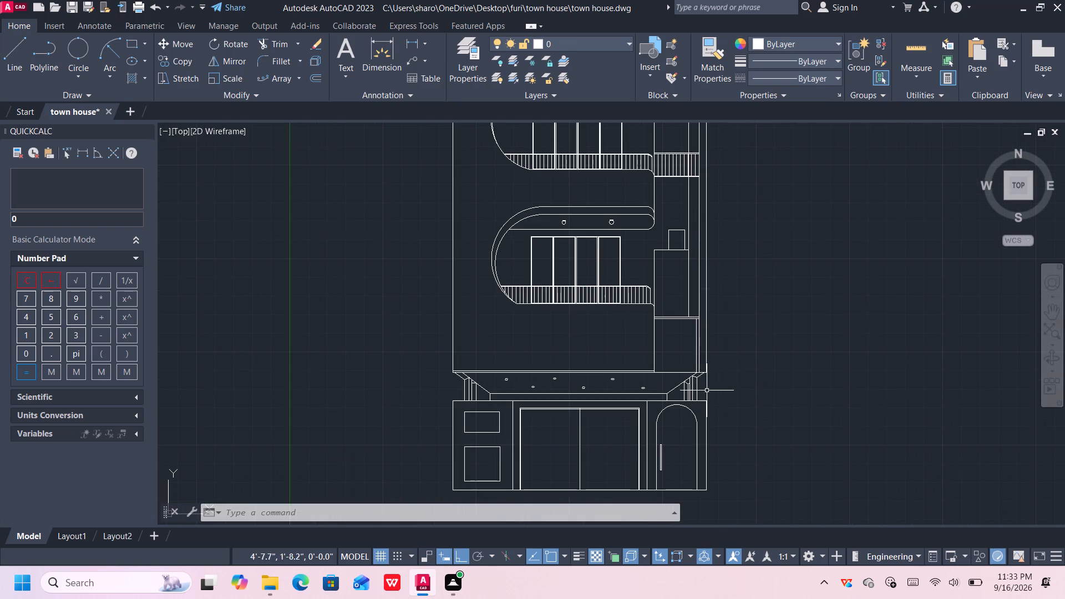
{"action": "scroll", "coordinate": [752, 278], "scroll_direction": "down", "scroll_amount": 2}
{"action": "scroll", "coordinate": [709, 253], "scroll_direction": "up", "scroll_amount": 1}
{"action": "middle_click_drag", "start_coordinate": [661, 200], "coordinate": [666, 376]}
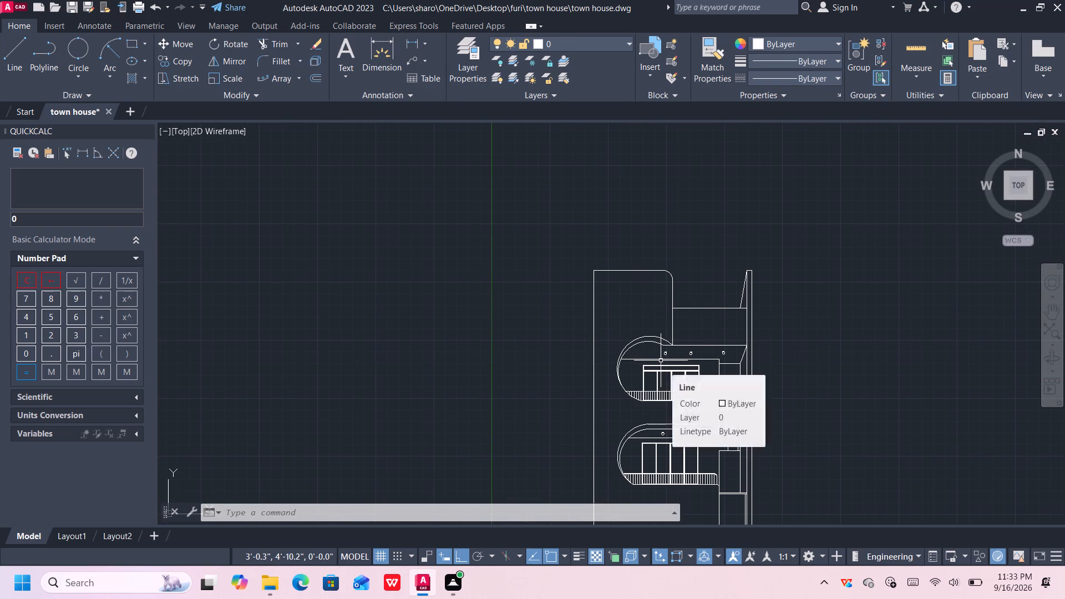
{"action": "middle_click_drag", "start_coordinate": [765, 415], "coordinate": [757, 316]}
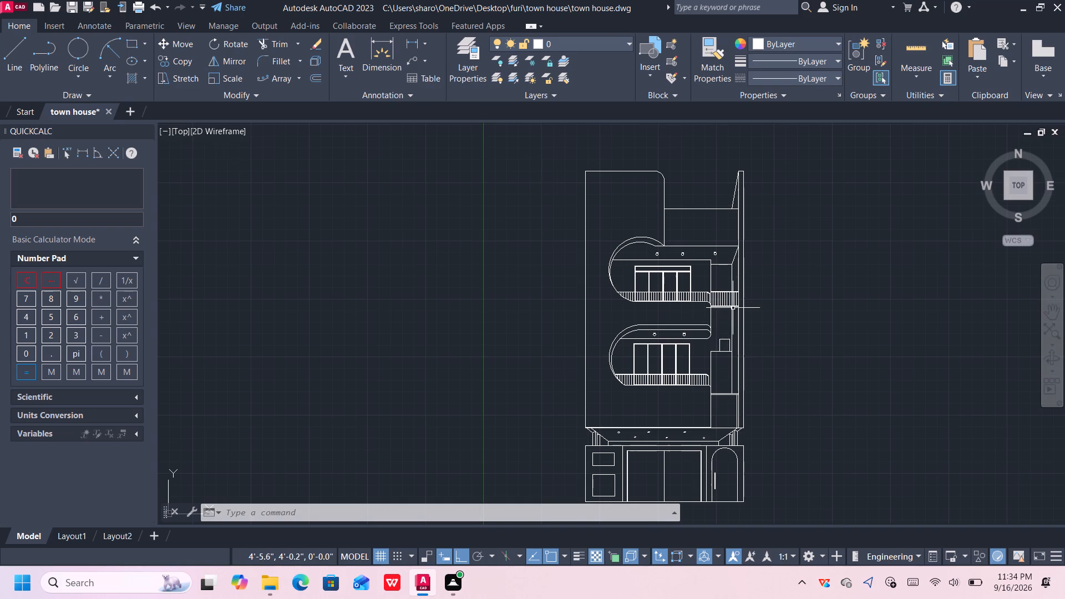
{"action": "scroll", "coordinate": [733, 308], "scroll_direction": "up", "scroll_amount": 2}
{"action": "middle_click_drag", "start_coordinate": [732, 310], "coordinate": [736, 327]}
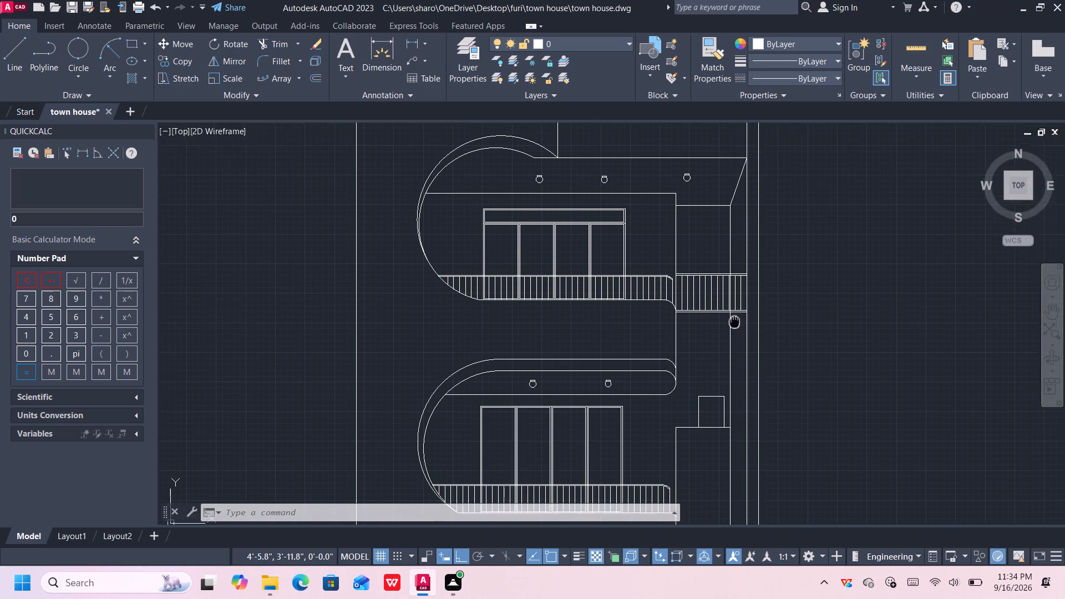
{"action": "middle_click_drag", "start_coordinate": [736, 327], "coordinate": [738, 352]}
{"action": "scroll", "coordinate": [739, 338], "scroll_direction": "up", "scroll_amount": 2}
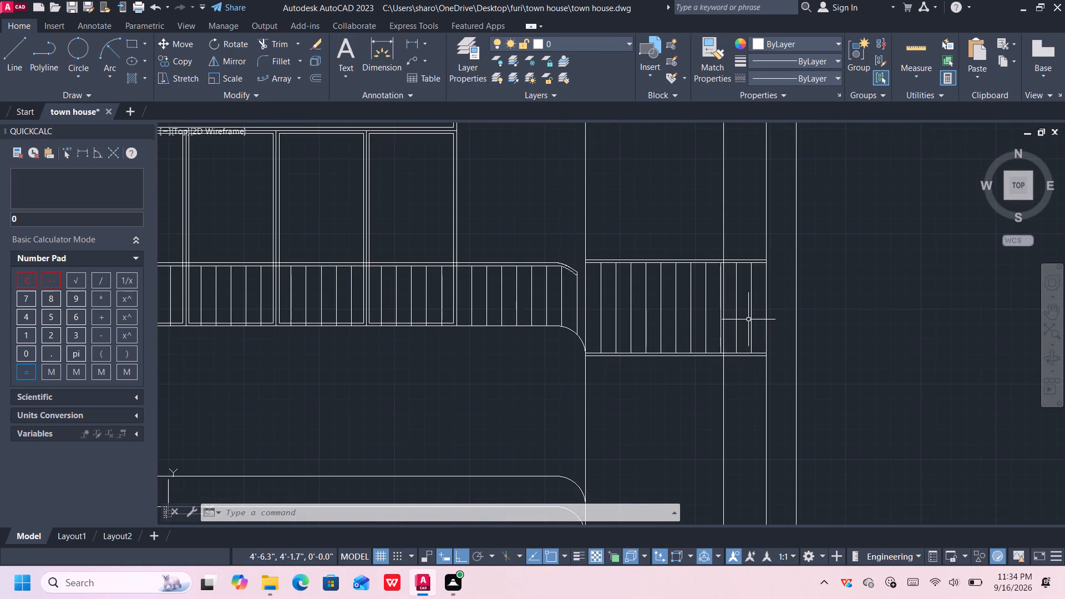
{"action": "left_click", "coordinate": [752, 317]}
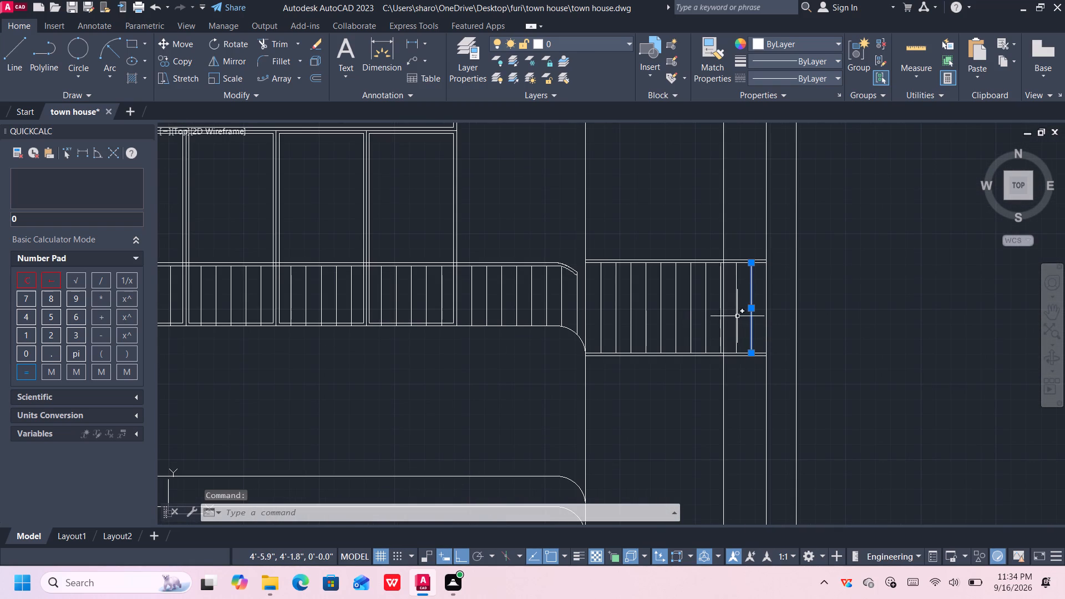
{"action": "left_click", "coordinate": [737, 316]}
{"action": "key", "text": "Delete"}
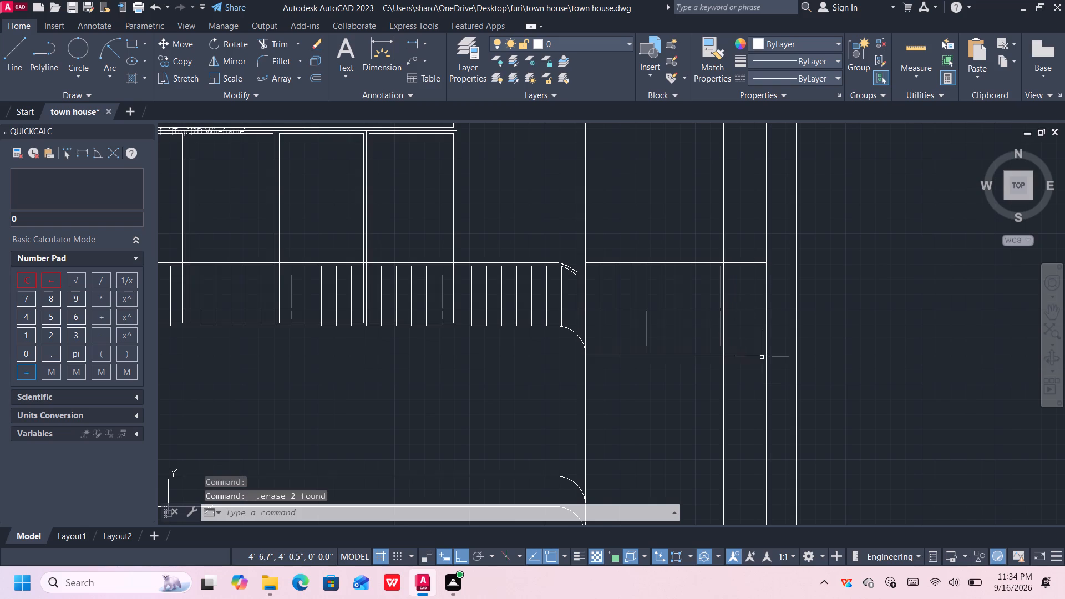
Trim the upper right-hand railing's double bottom line between the bay's vertical line and the right-hand wall.
{"action": "scroll", "coordinate": [762, 358], "scroll_direction": "down", "scroll_amount": 3}
{"action": "middle_click_drag", "start_coordinate": [753, 403], "coordinate": [751, 394]}
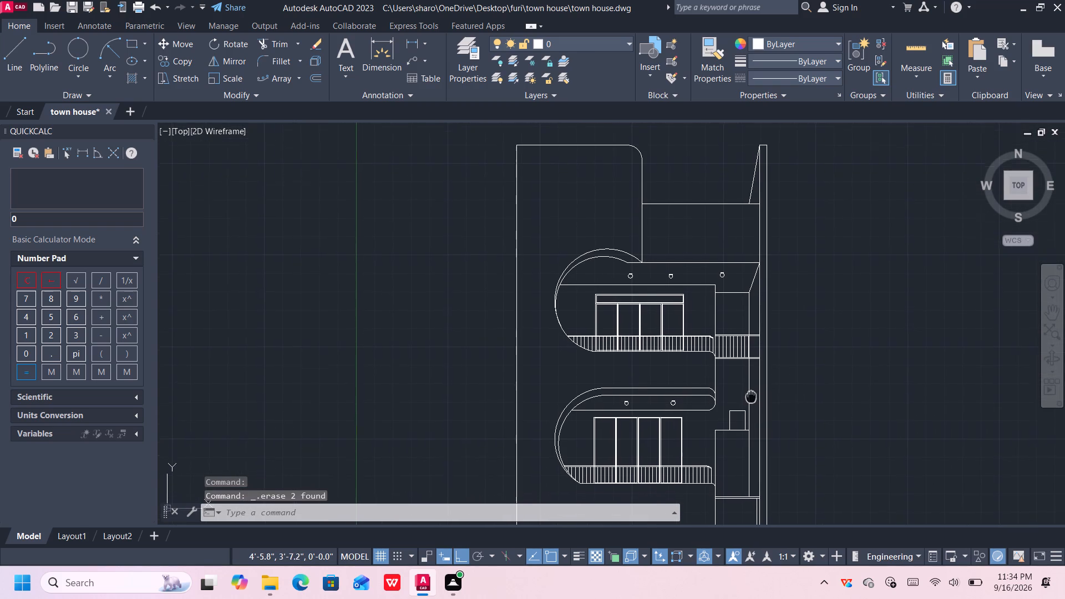
{"action": "middle_click_drag", "start_coordinate": [751, 394], "coordinate": [752, 359]}
{"action": "scroll", "coordinate": [760, 338], "scroll_direction": "up", "scroll_amount": 2}
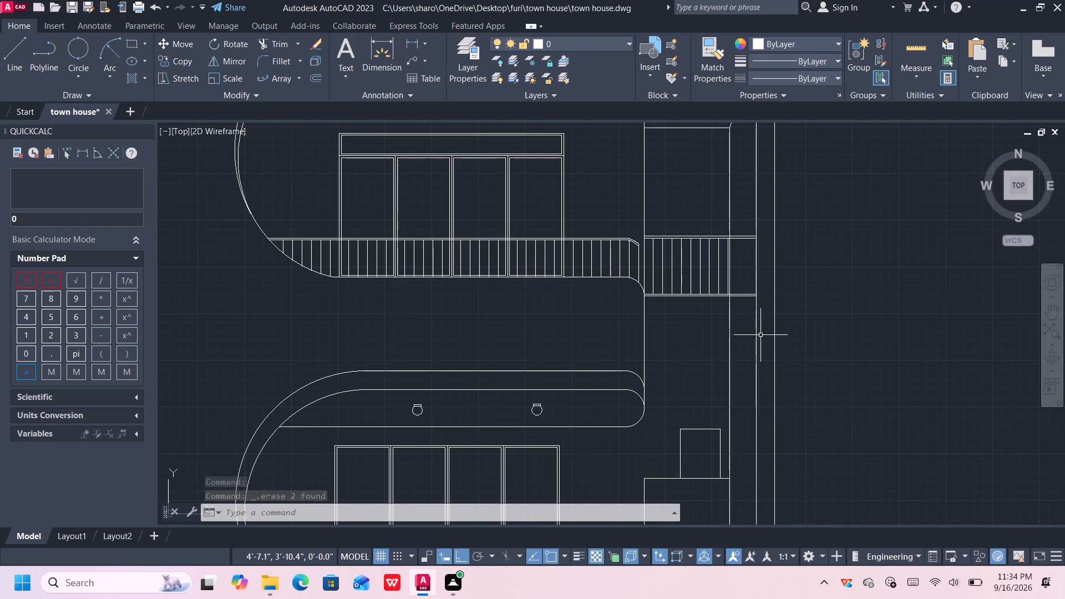
{"action": "type", "text": "tr"}
{"action": "key", "text": "Return"}
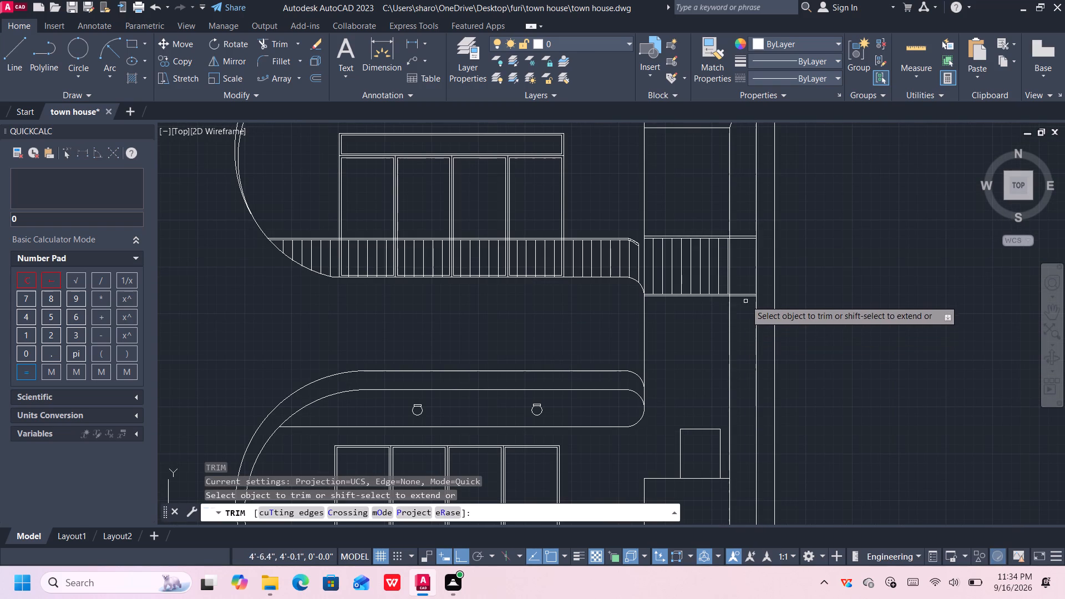
{"action": "left_click", "coordinate": [743, 291]}
{"action": "left_click", "coordinate": [741, 311]}
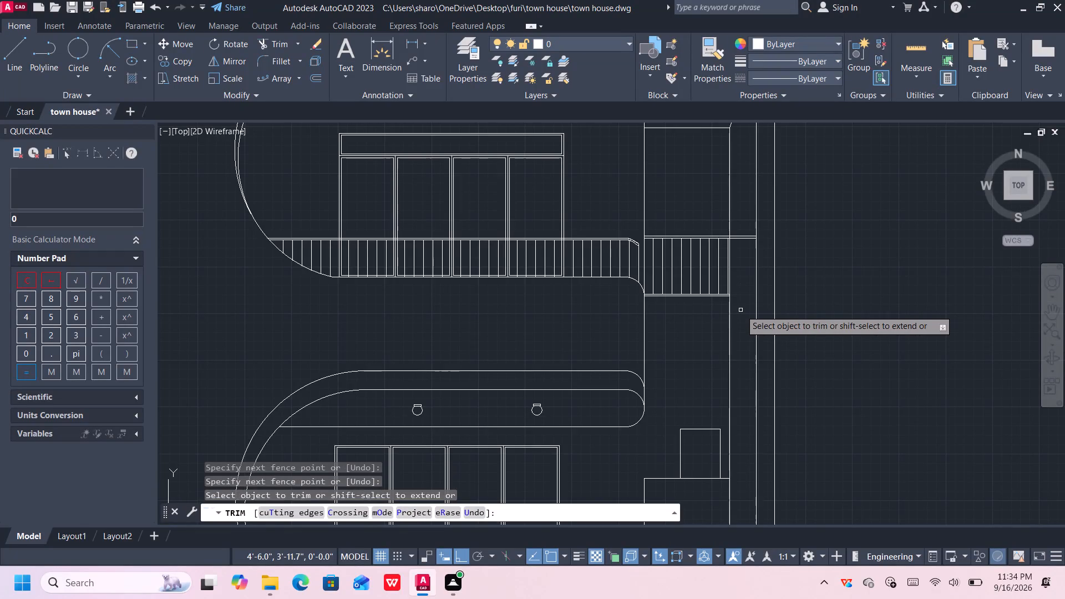
{"action": "key", "text": "Escape"}
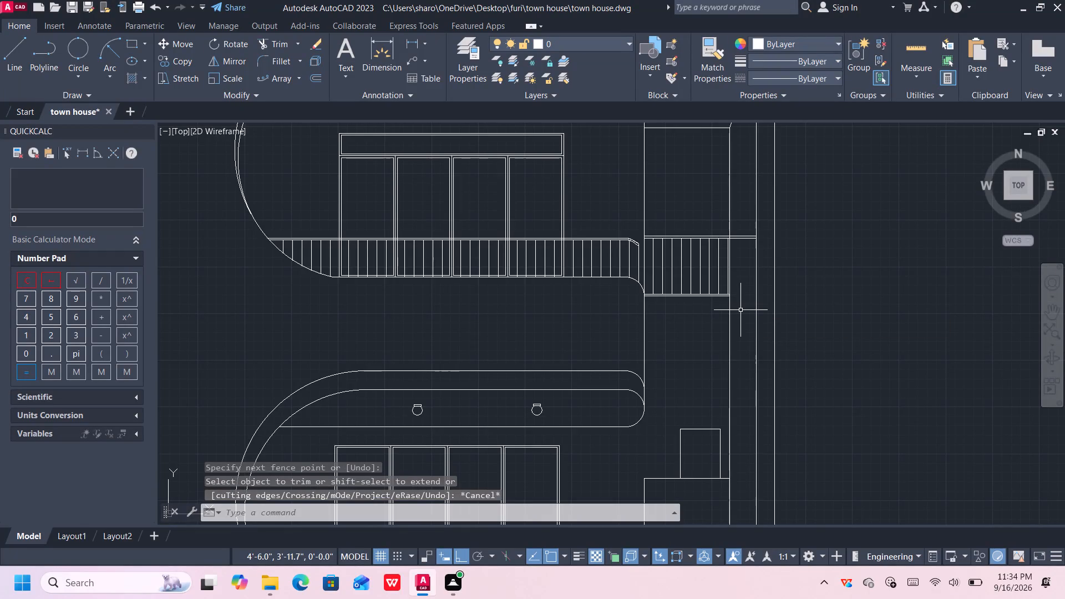
Examine the whole front elevation, from the ground-floor openings up to the roof, including the right-hand bay.
{"action": "scroll", "coordinate": [741, 310], "scroll_direction": "down", "scroll_amount": 3}
{"action": "middle_click_drag", "start_coordinate": [757, 377], "coordinate": [756, 313]}
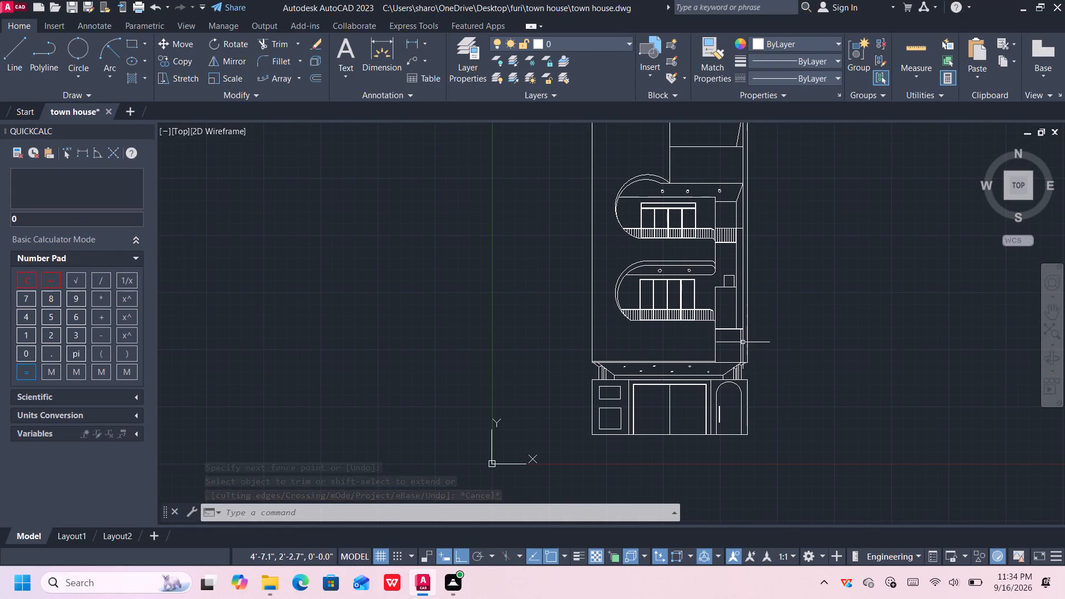
{"action": "scroll", "coordinate": [729, 342], "scroll_direction": "up", "scroll_amount": 1}
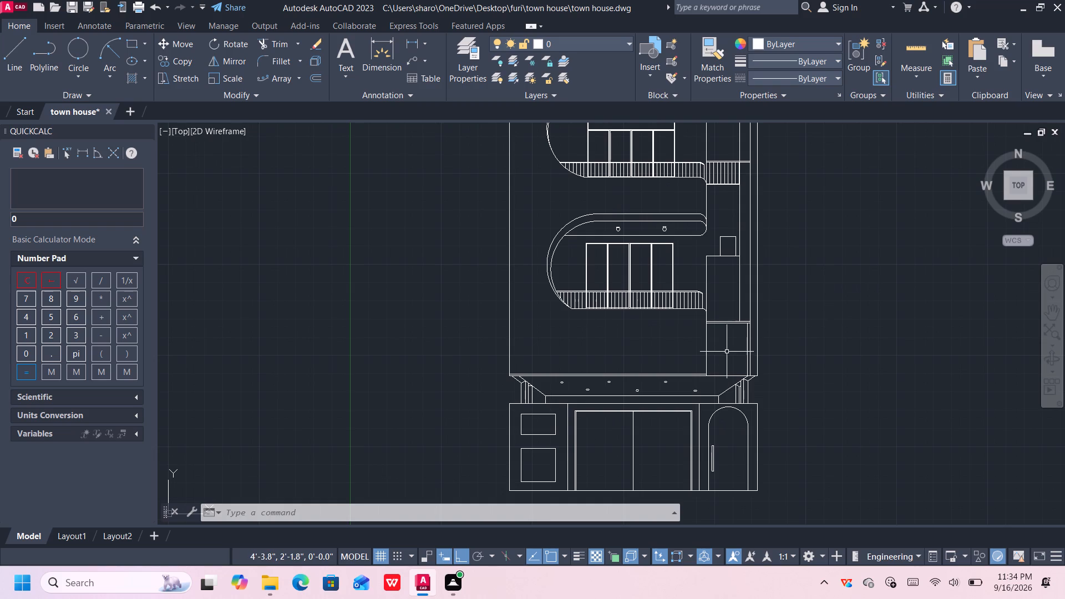
{"action": "middle_click_drag", "start_coordinate": [715, 368], "coordinate": [727, 337]}
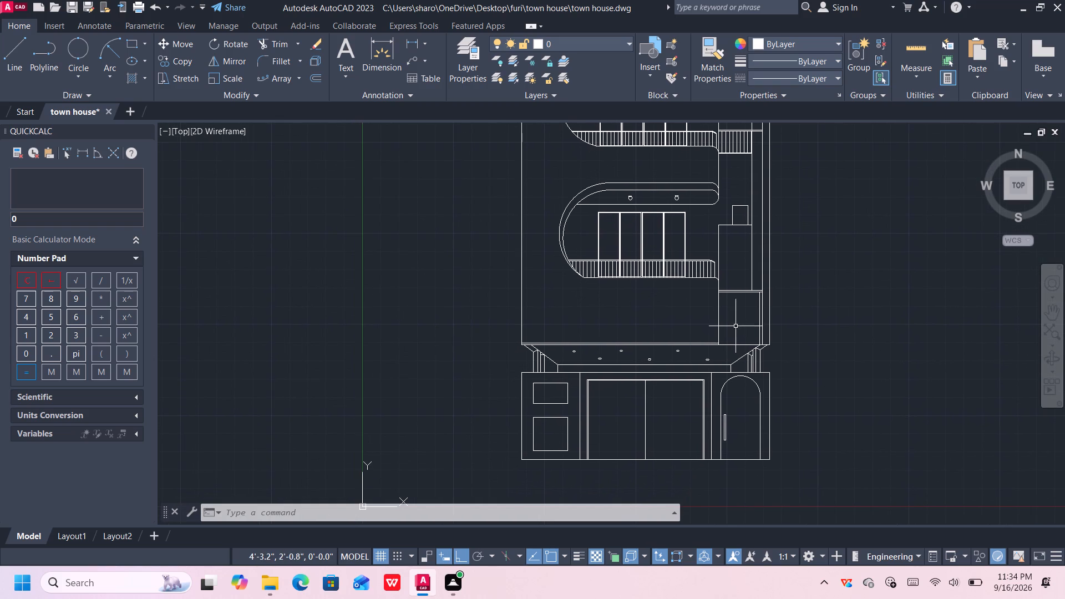
{"action": "scroll", "coordinate": [735, 327], "scroll_direction": "down", "scroll_amount": 3}
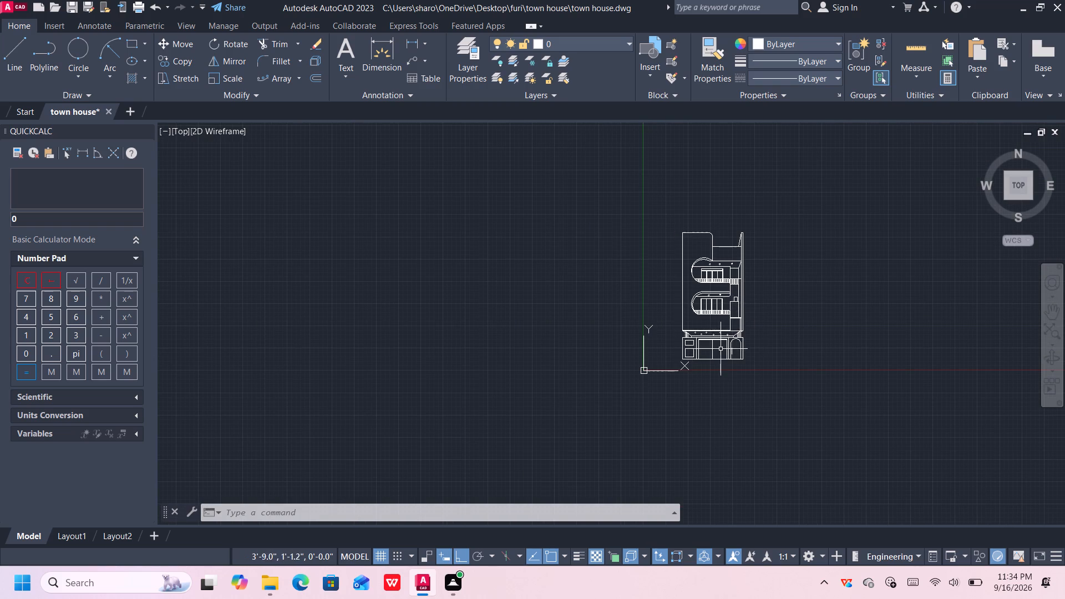
{"action": "scroll", "coordinate": [712, 356], "scroll_direction": "up", "scroll_amount": 1}
{"action": "middle_click_drag", "start_coordinate": [723, 313], "coordinate": [736, 365]}
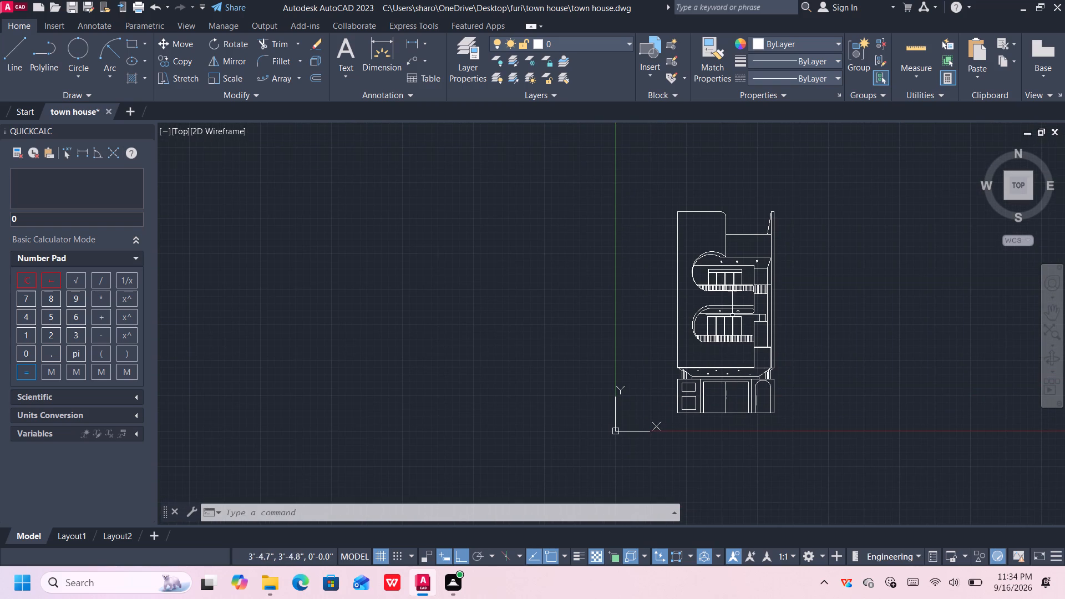
{"action": "scroll", "coordinate": [733, 309], "scroll_direction": "up", "scroll_amount": 2}
{"action": "scroll", "coordinate": [797, 353], "scroll_direction": "down", "scroll_amount": 1}
{"action": "middle_click_drag", "start_coordinate": [824, 409], "coordinate": [816, 366]}
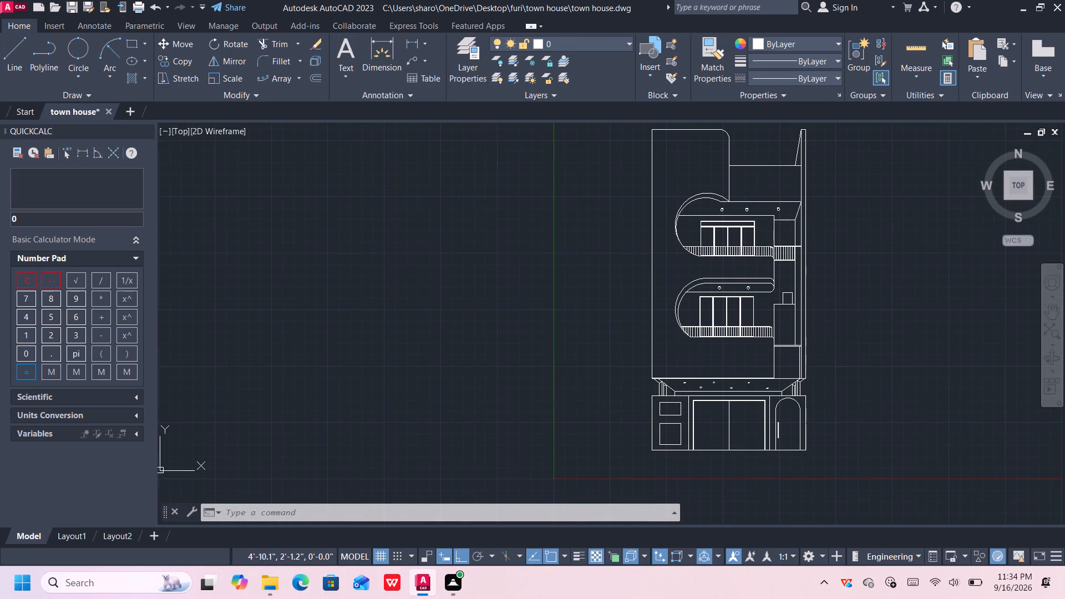
Start a hatch with the SOLID pattern.
{"action": "key", "text": "h"}
{"action": "key", "text": "Return"}
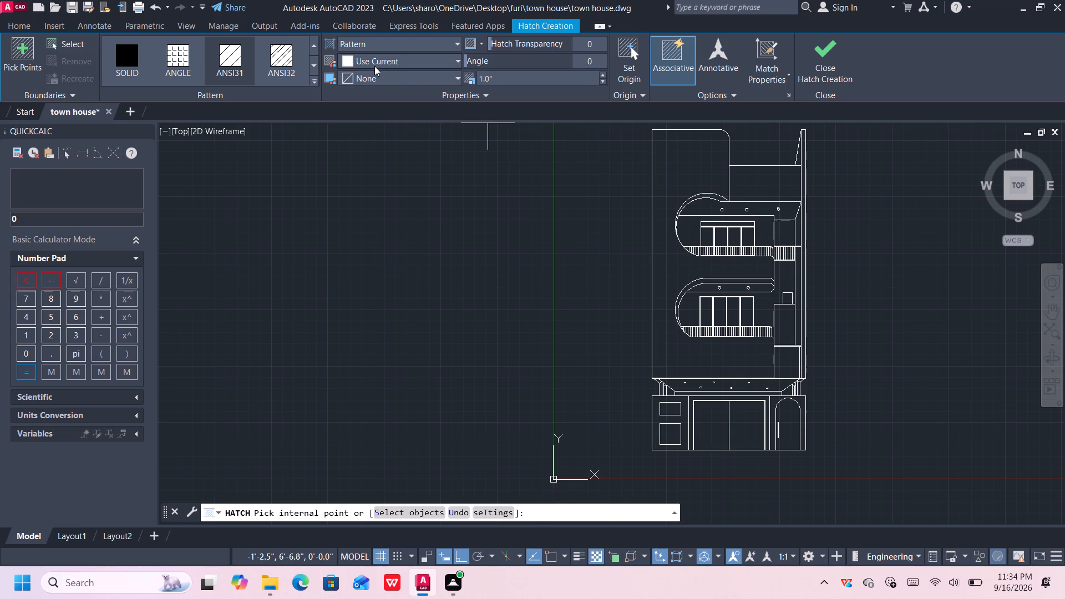
{"action": "left_click", "coordinate": [125, 58]}
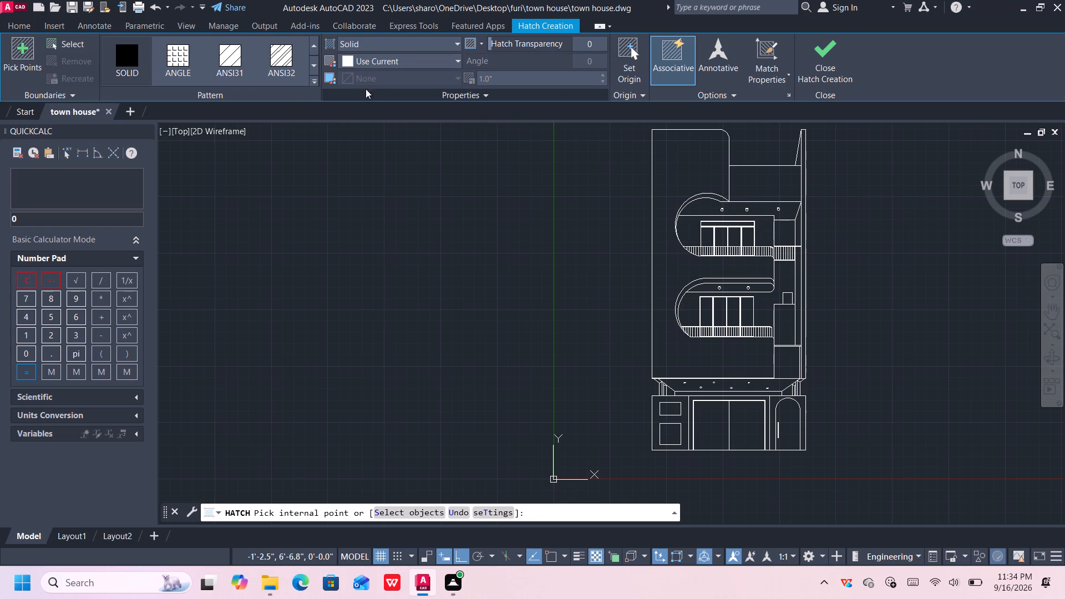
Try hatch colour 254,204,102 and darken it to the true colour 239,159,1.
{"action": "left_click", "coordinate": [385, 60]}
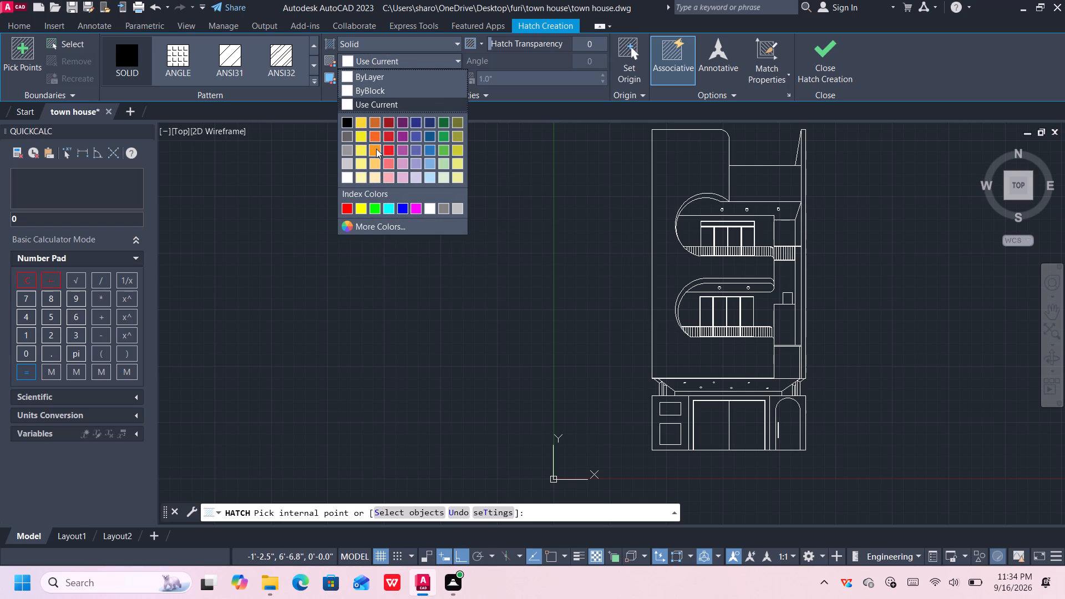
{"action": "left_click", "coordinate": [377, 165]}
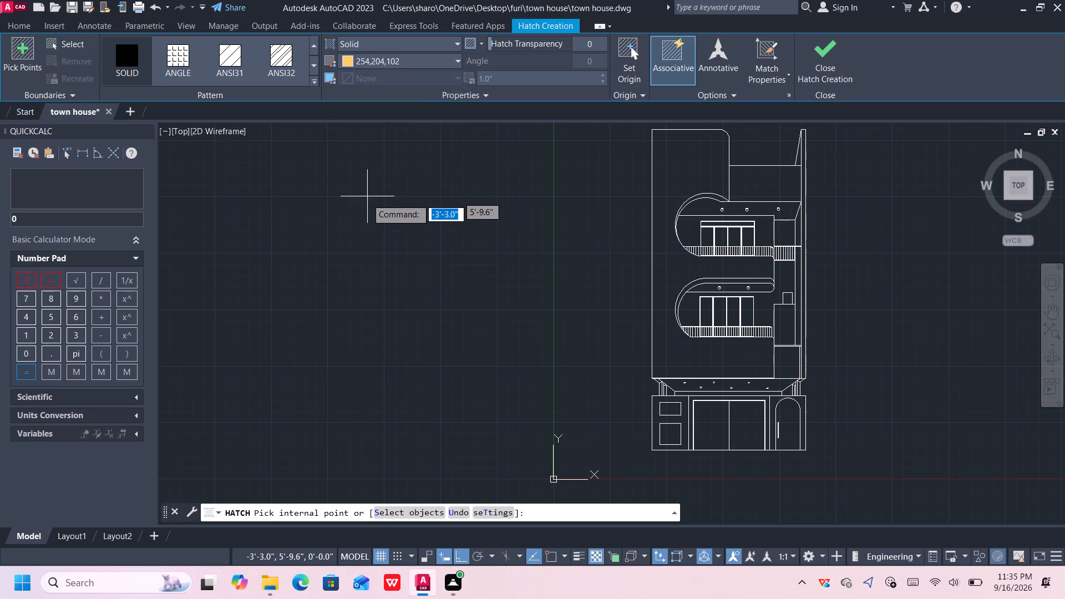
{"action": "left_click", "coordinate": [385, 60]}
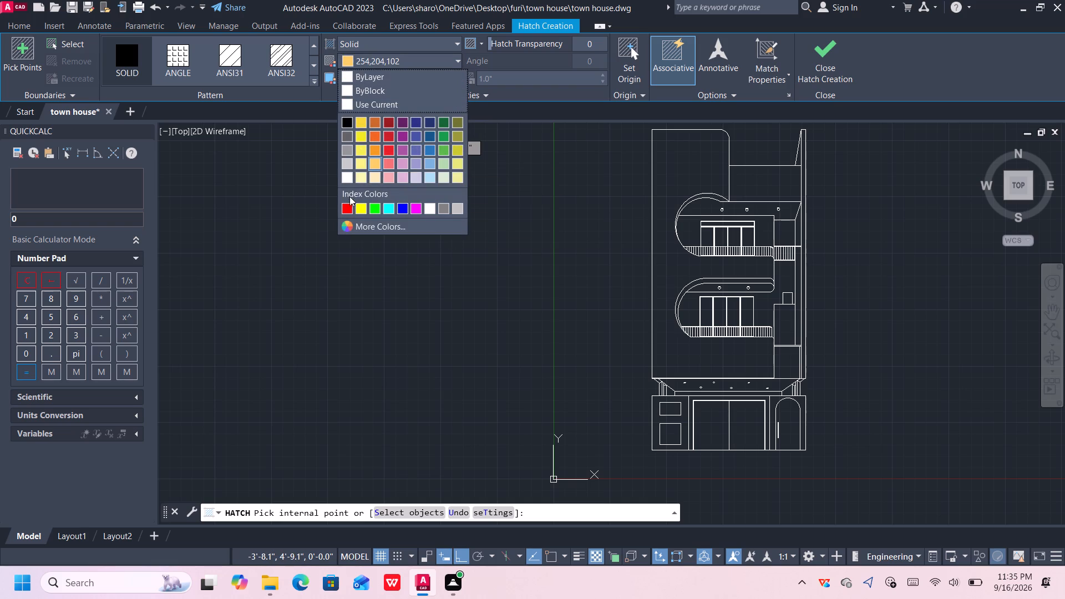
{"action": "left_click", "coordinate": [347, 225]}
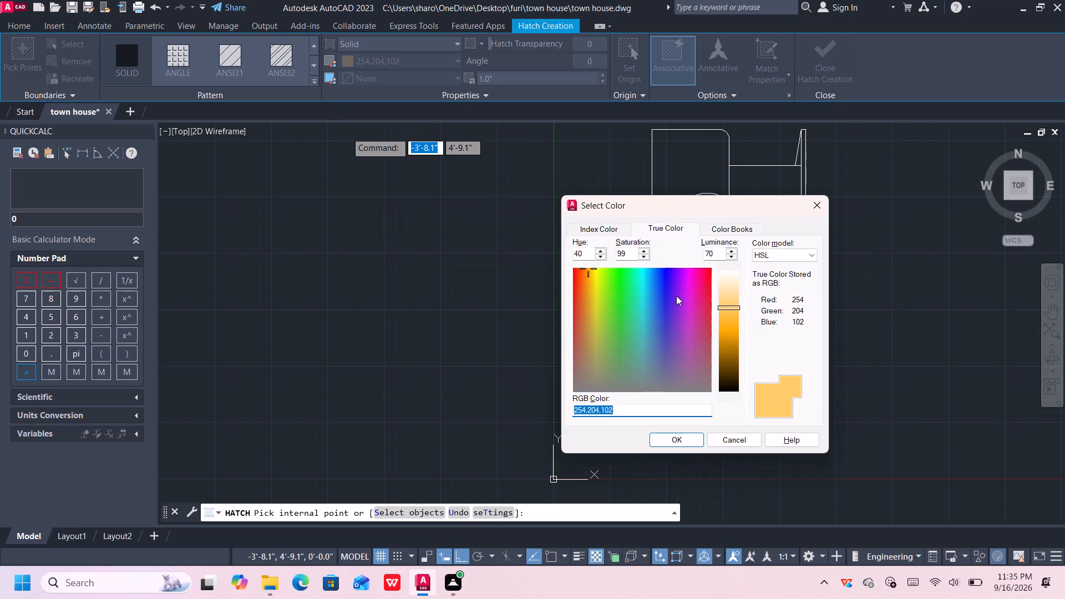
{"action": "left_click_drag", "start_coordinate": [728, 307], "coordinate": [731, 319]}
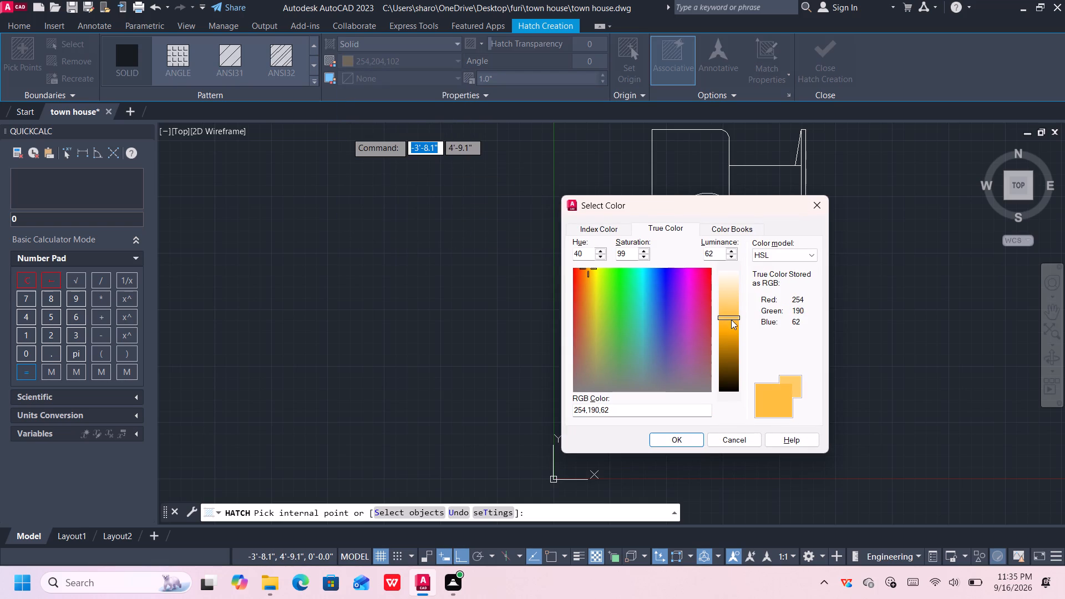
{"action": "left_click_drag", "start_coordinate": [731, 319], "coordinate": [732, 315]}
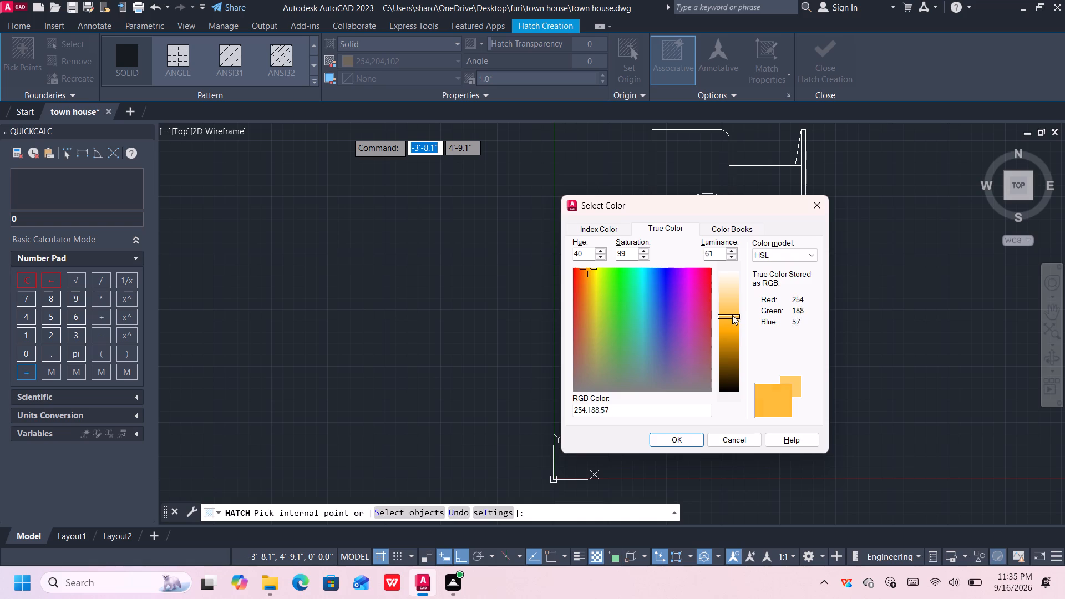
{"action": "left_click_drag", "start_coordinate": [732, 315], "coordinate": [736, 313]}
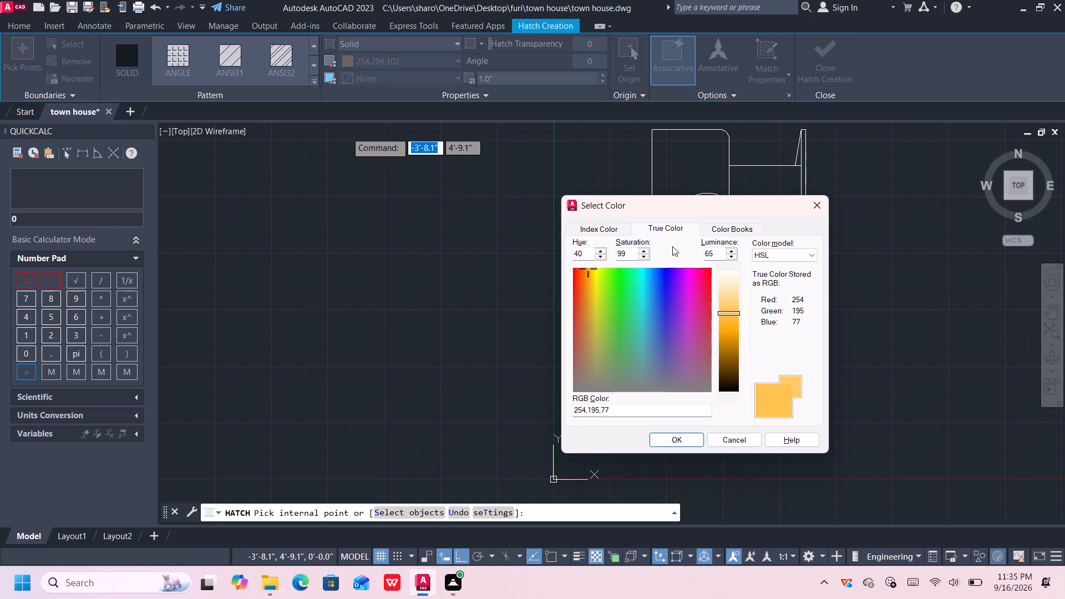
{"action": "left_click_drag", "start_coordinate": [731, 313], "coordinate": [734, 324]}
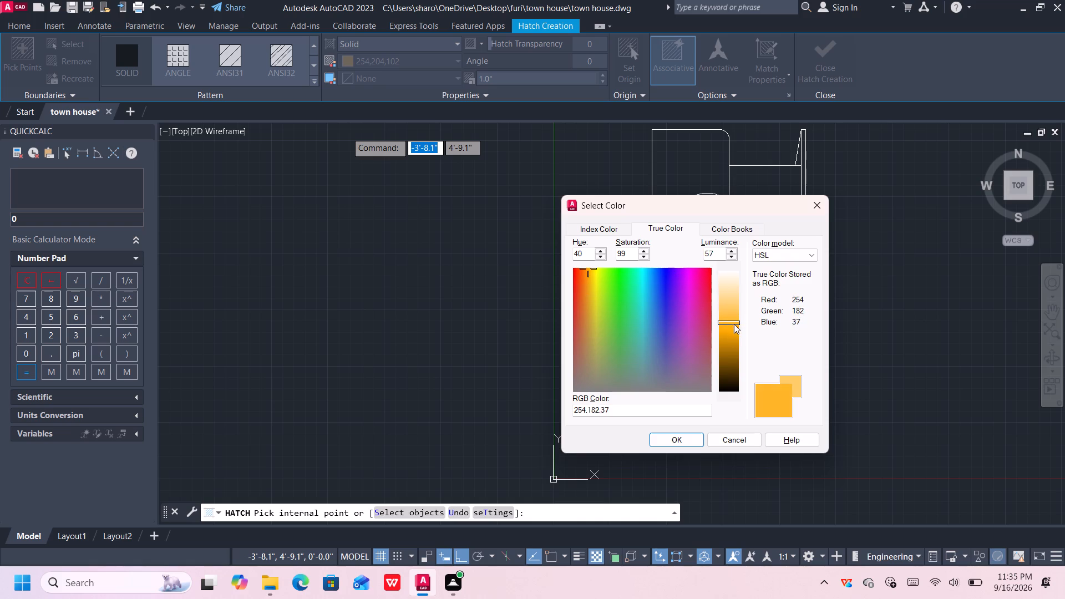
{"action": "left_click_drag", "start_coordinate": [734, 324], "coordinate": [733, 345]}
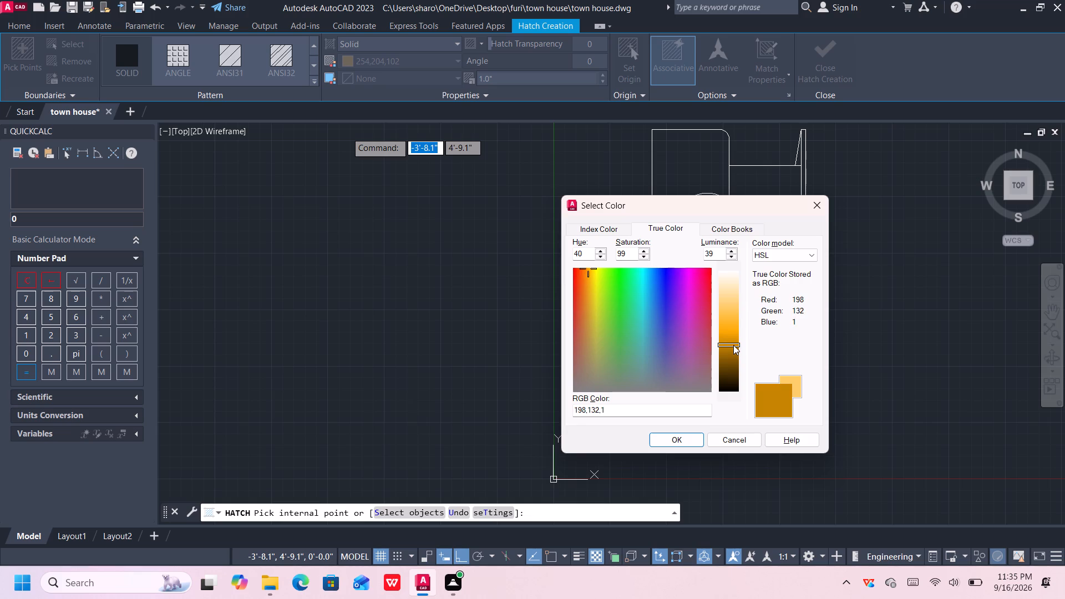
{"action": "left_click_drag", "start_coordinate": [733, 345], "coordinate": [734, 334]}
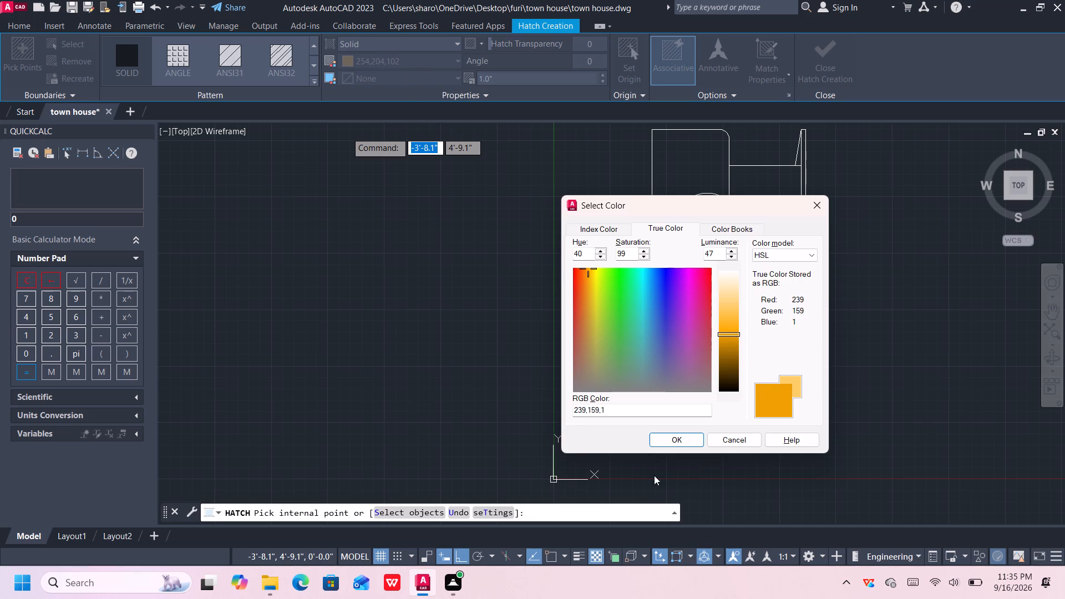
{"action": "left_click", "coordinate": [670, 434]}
Set the solid hatch colour to the orange 205,105,40 and lighten it to the true colour 227,160,114.
{"action": "left_click", "coordinate": [422, 65]}
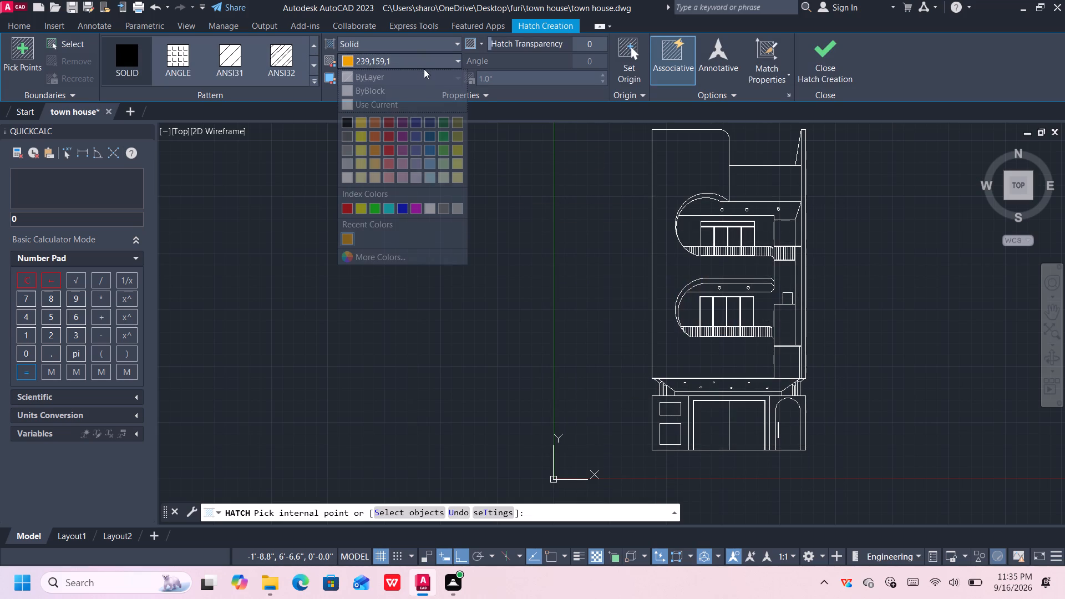
{"action": "left_click", "coordinate": [379, 124]}
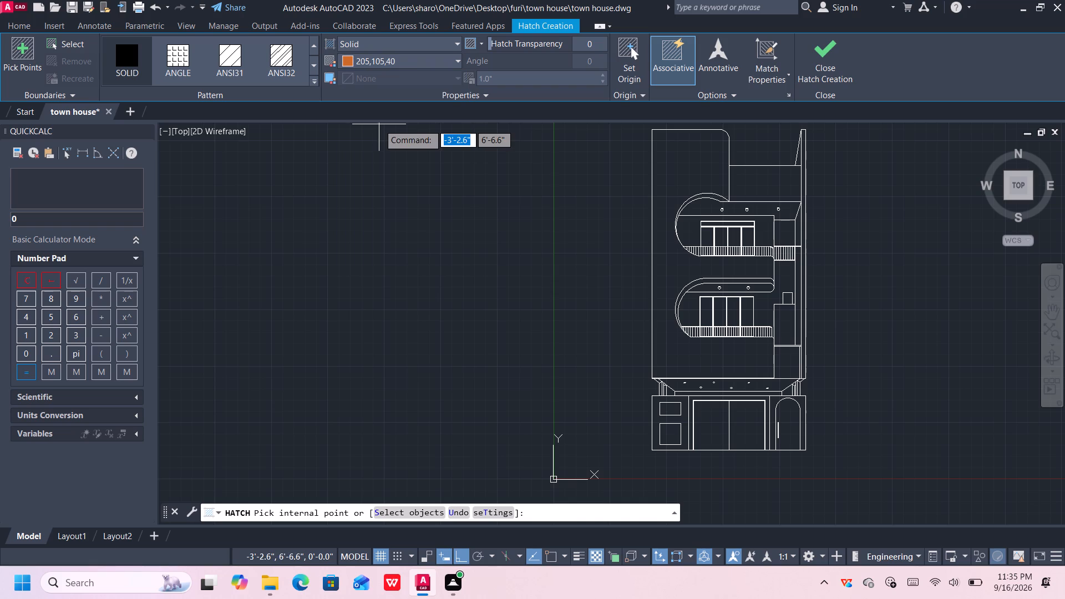
{"action": "left_click", "coordinate": [407, 58]}
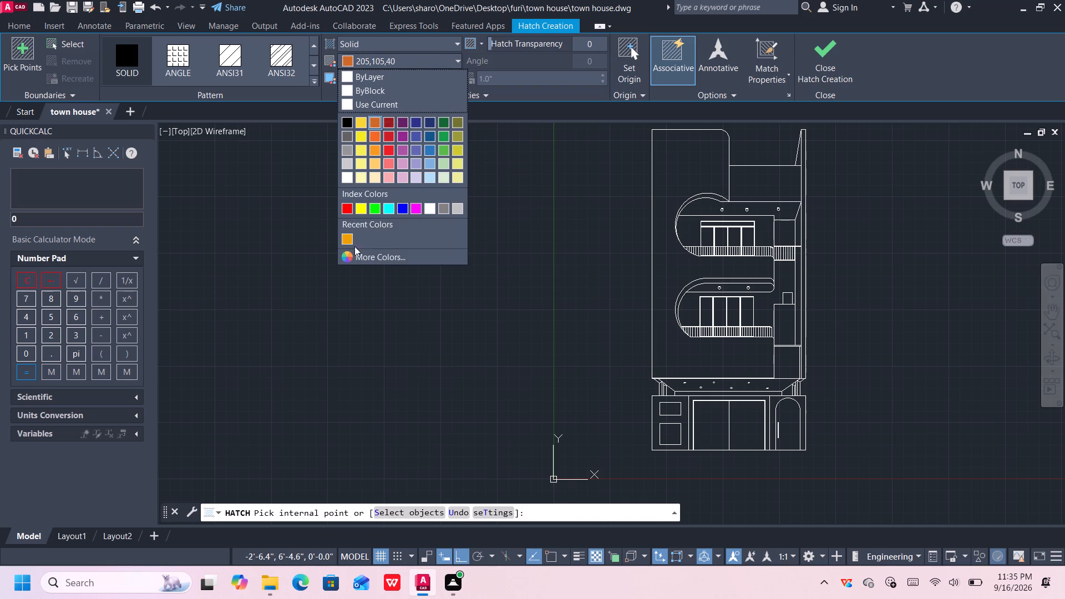
{"action": "left_click", "coordinate": [353, 257]}
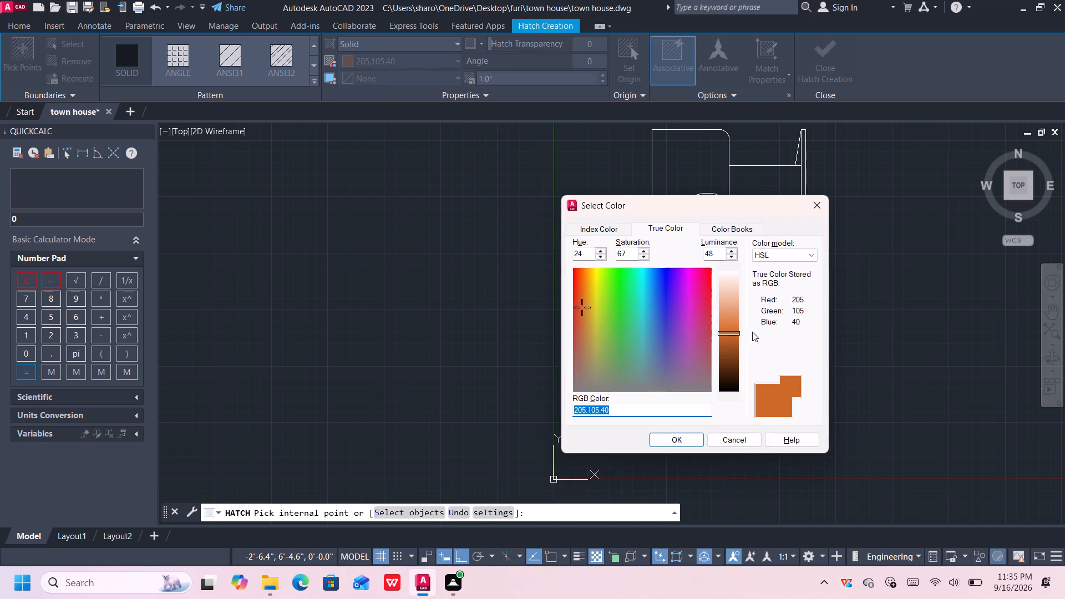
{"action": "left_click_drag", "start_coordinate": [729, 331], "coordinate": [729, 324]}
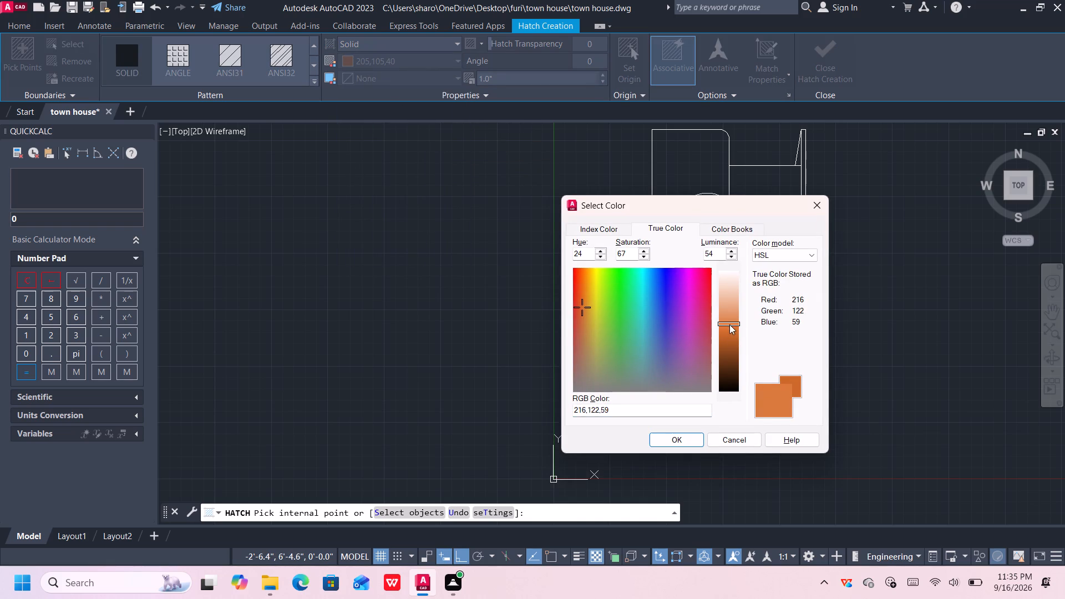
{"action": "left_click_drag", "start_coordinate": [729, 324], "coordinate": [729, 312]}
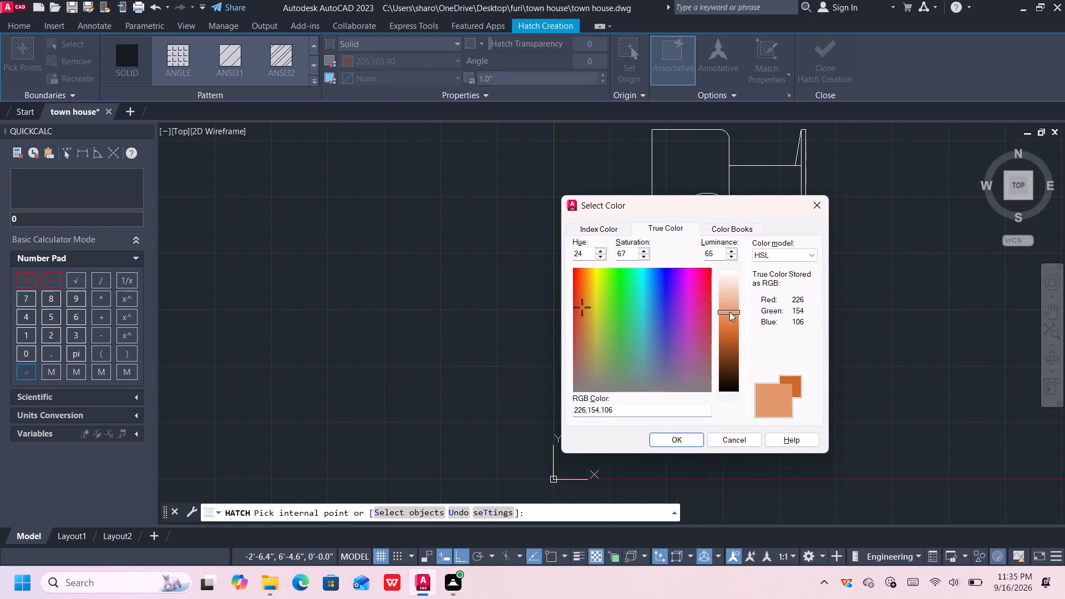
{"action": "left_click_drag", "start_coordinate": [729, 312], "coordinate": [728, 311]}
{"action": "left_click", "coordinate": [668, 436]}
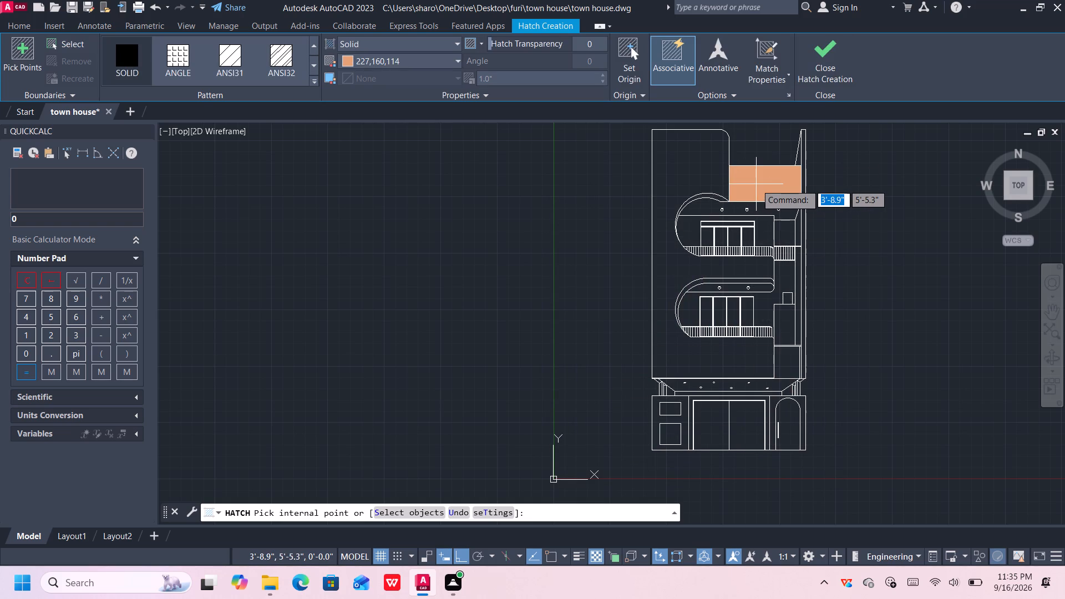
Fill the rooftop wall panel, the upper balcony soffit, the strip above the upper windows and the lower balcony soffit with the solid hatch.
{"action": "scroll", "coordinate": [756, 185], "scroll_direction": "up", "scroll_amount": 1}
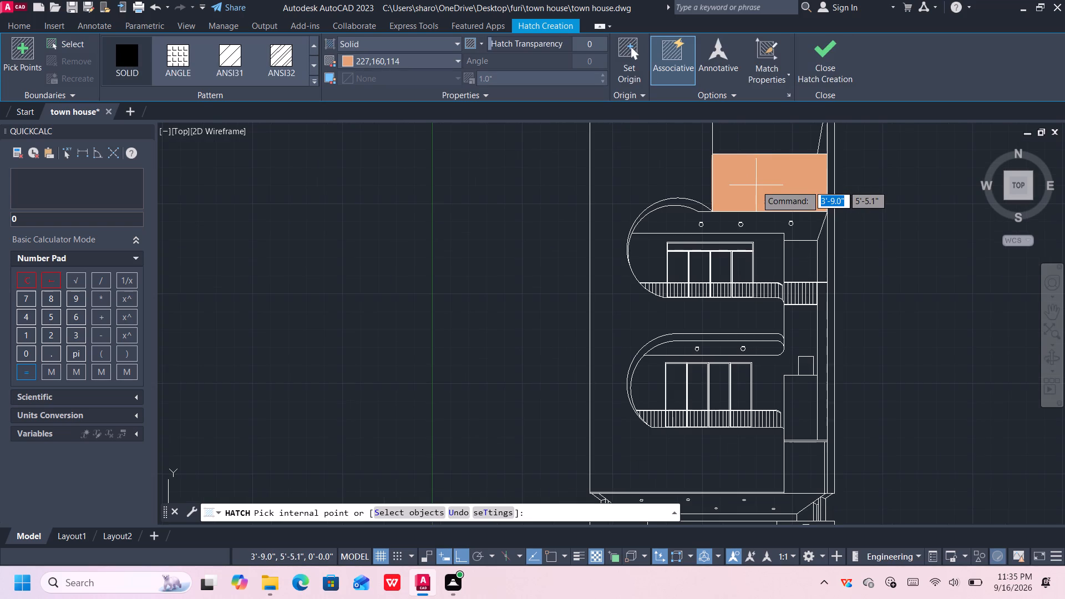
{"action": "left_click", "coordinate": [755, 185]}
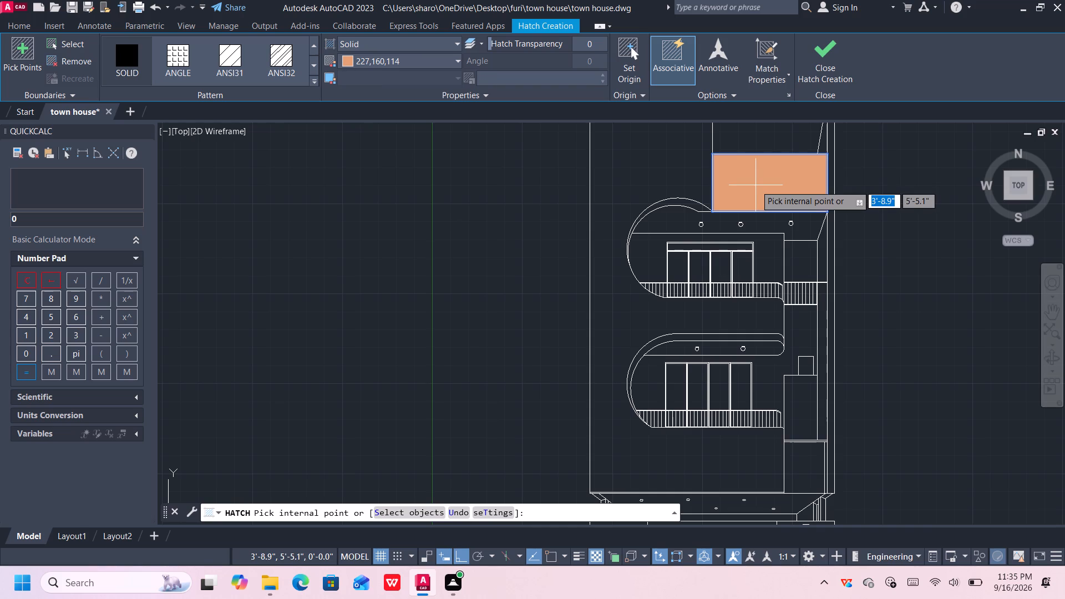
{"action": "left_click", "coordinate": [713, 219]}
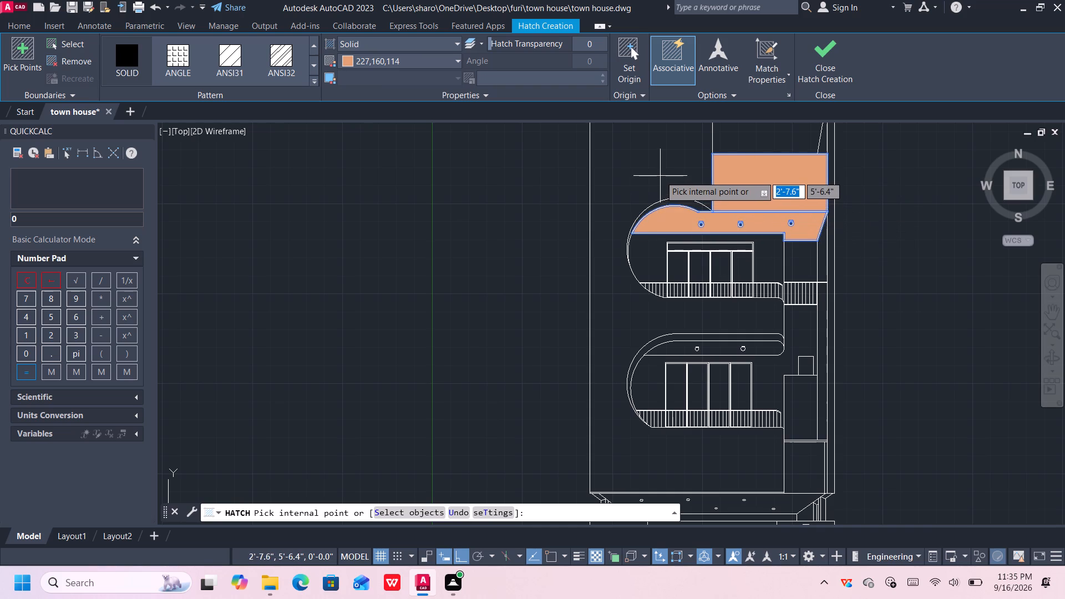
{"action": "left_click", "coordinate": [703, 248]}
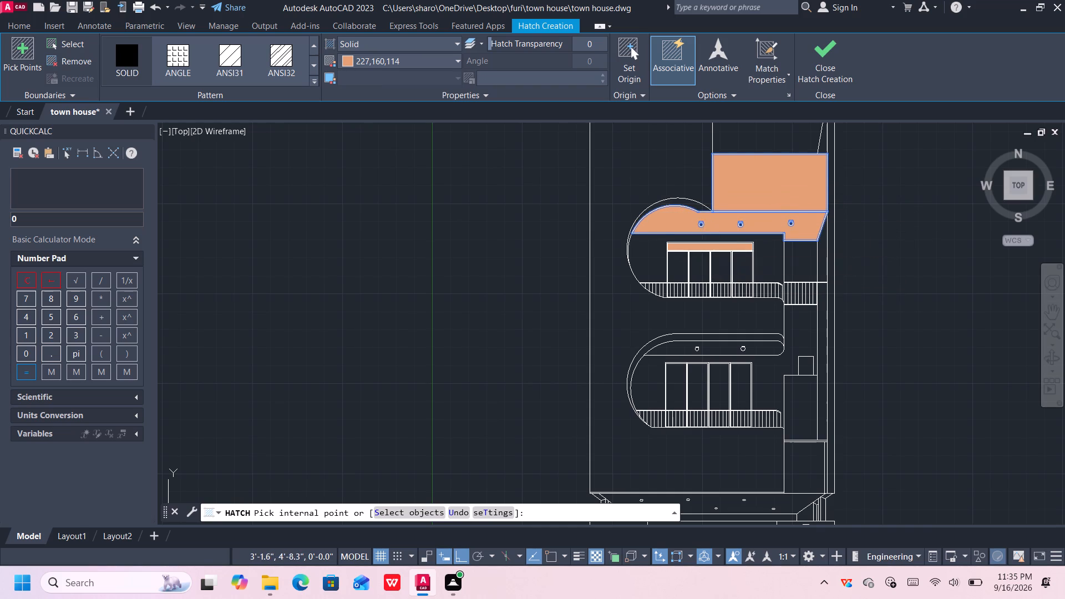
{"action": "middle_click_drag", "start_coordinate": [724, 321], "coordinate": [674, 267]}
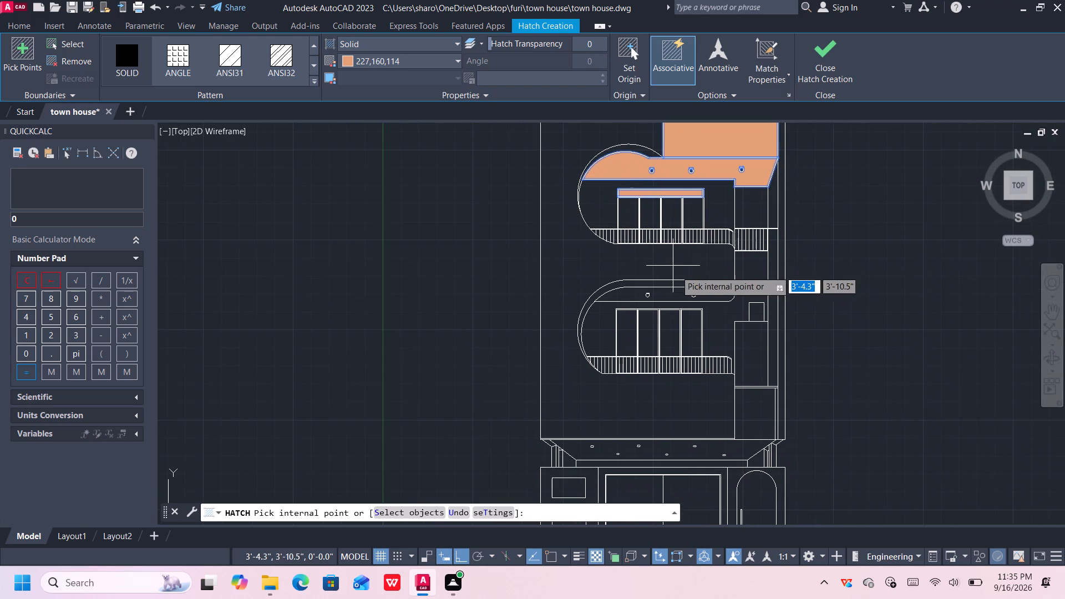
{"action": "left_click", "coordinate": [670, 298]}
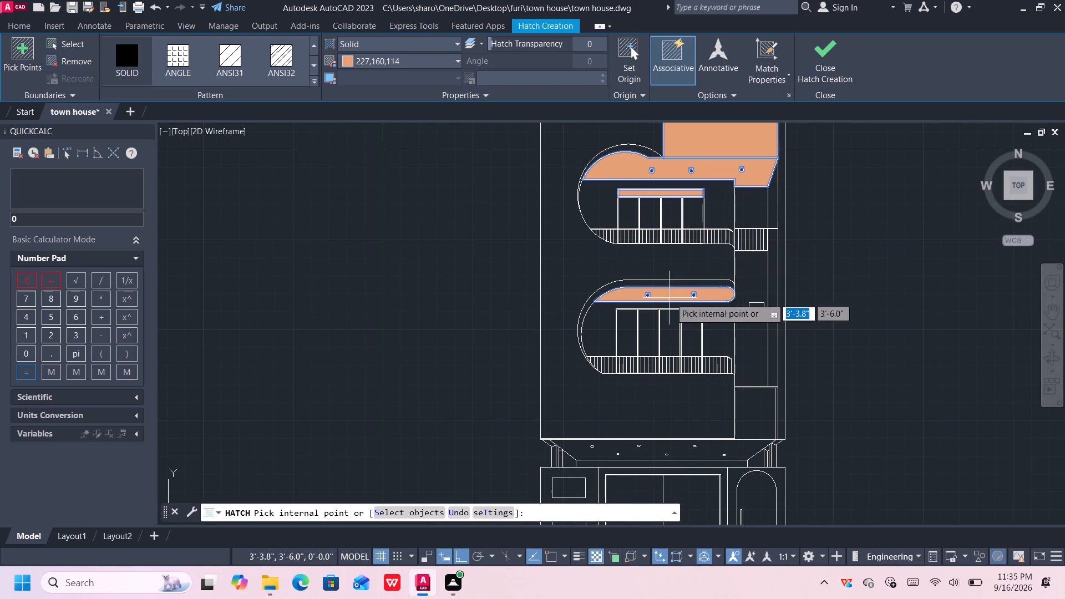
Add the right-hand bay's bottom panel, the sloped canopy soffit and the arched door to the solid hatch and finish it.
{"action": "middle_click_drag", "start_coordinate": [677, 394], "coordinate": [651, 254]}
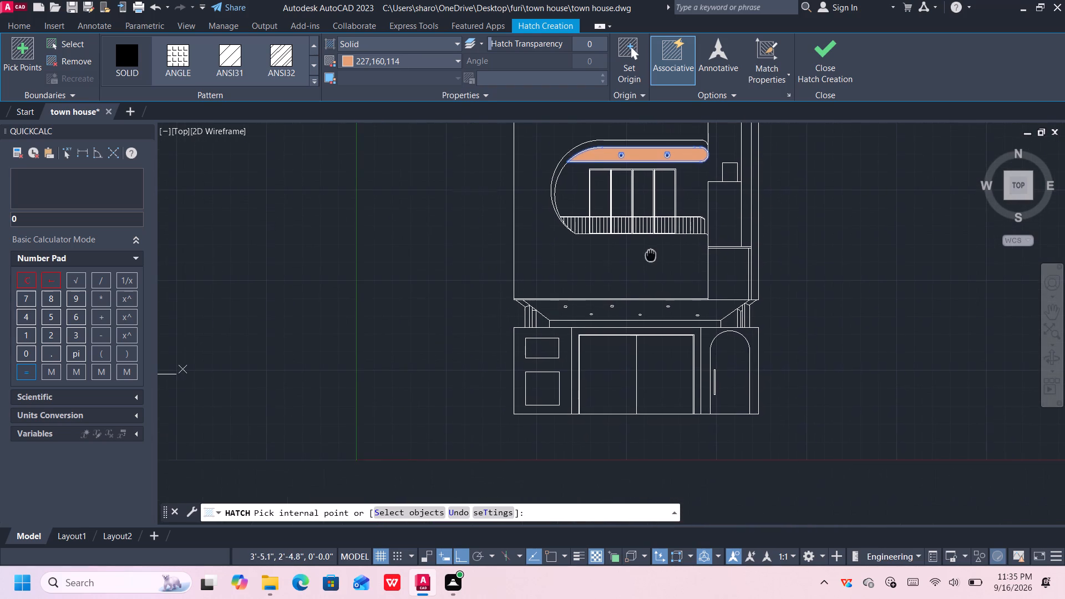
{"action": "left_click", "coordinate": [731, 281]}
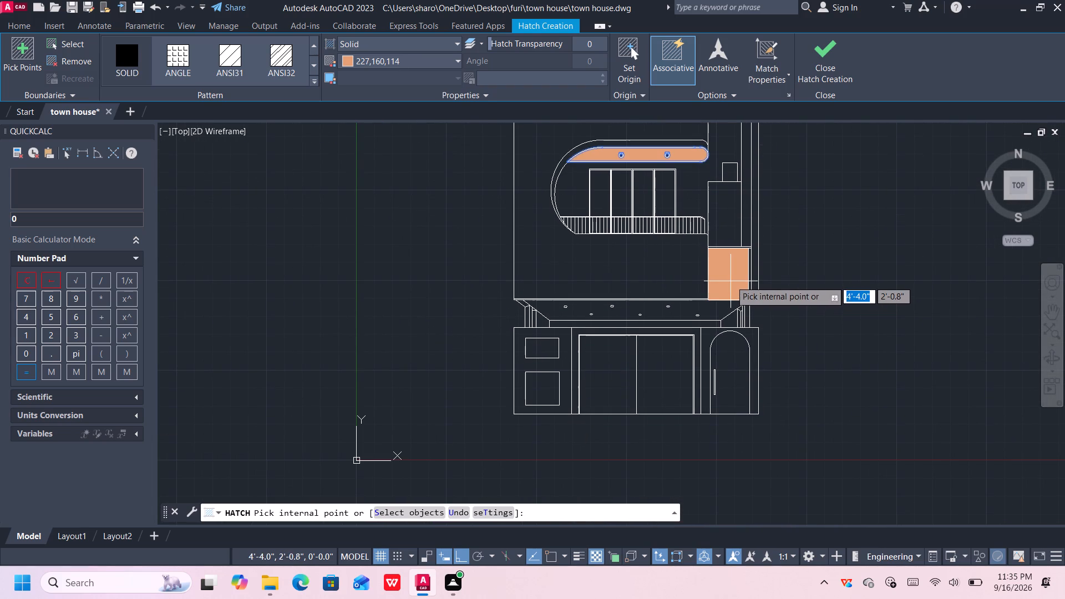
{"action": "scroll", "coordinate": [718, 301], "scroll_direction": "up", "scroll_amount": 1}
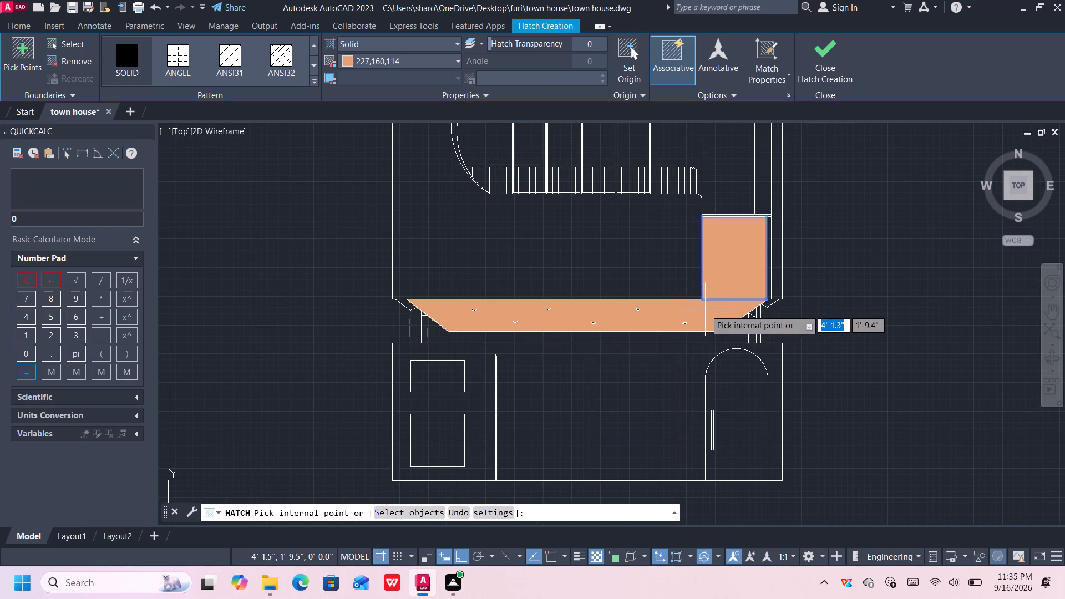
{"action": "left_click", "coordinate": [704, 311]}
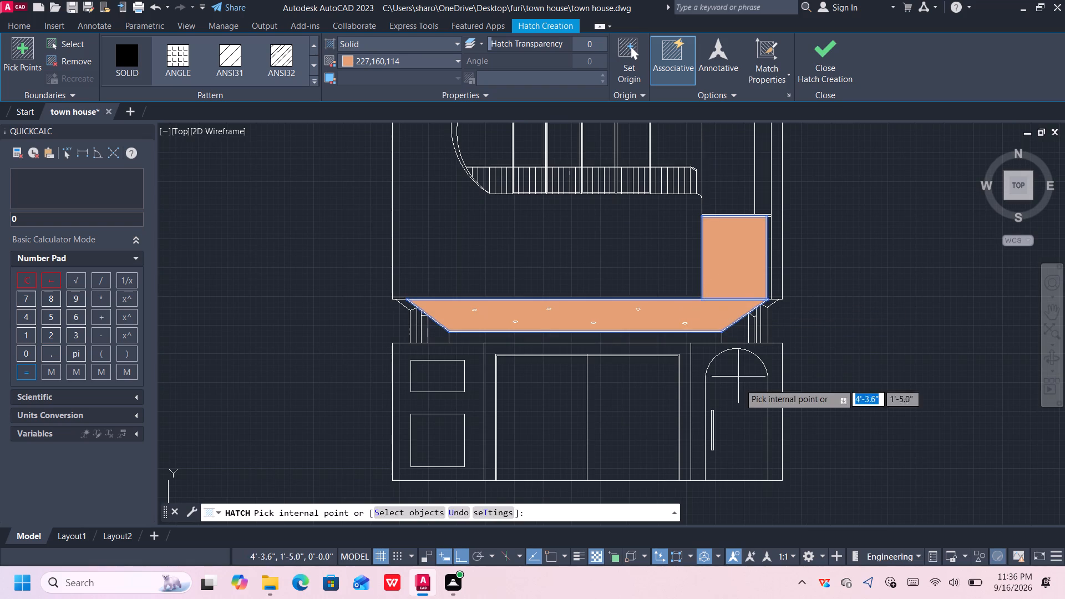
{"action": "left_click", "coordinate": [742, 394]}
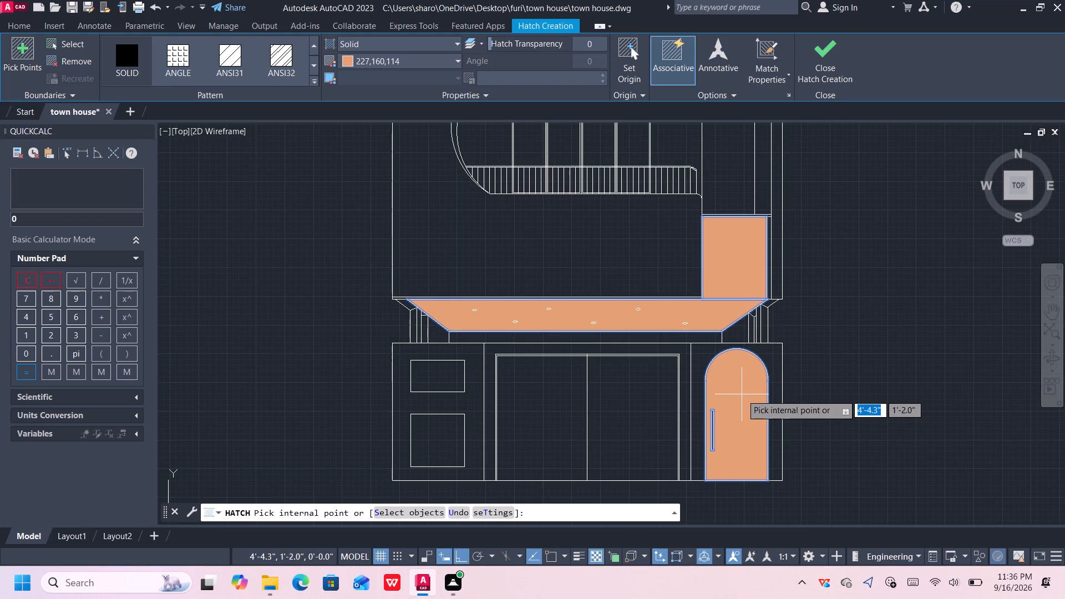
{"action": "scroll", "coordinate": [742, 394], "scroll_direction": "down", "scroll_amount": 3}
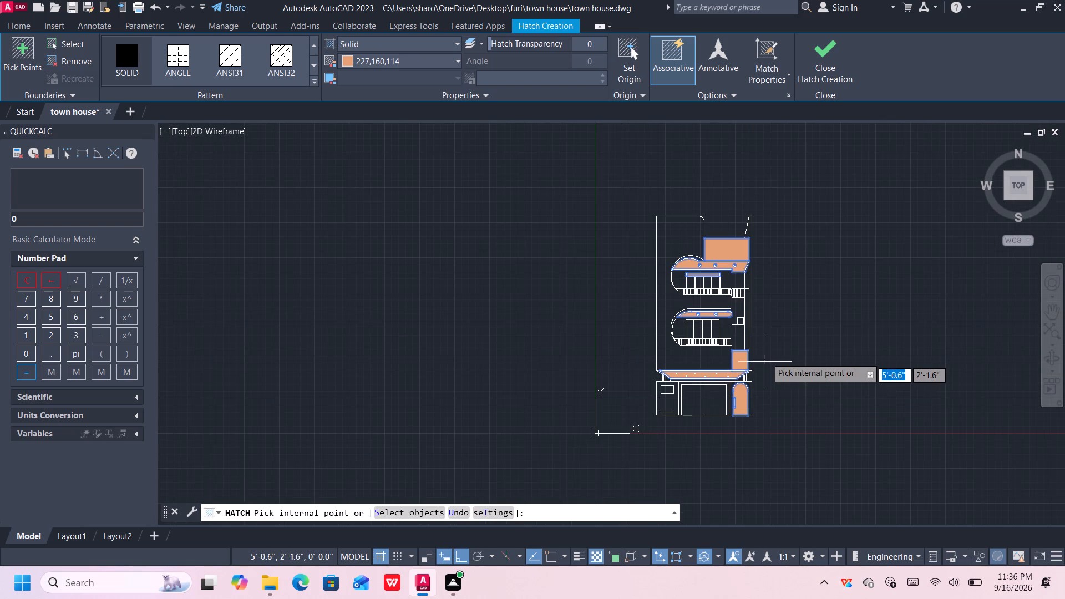
{"action": "key", "text": "Return"}
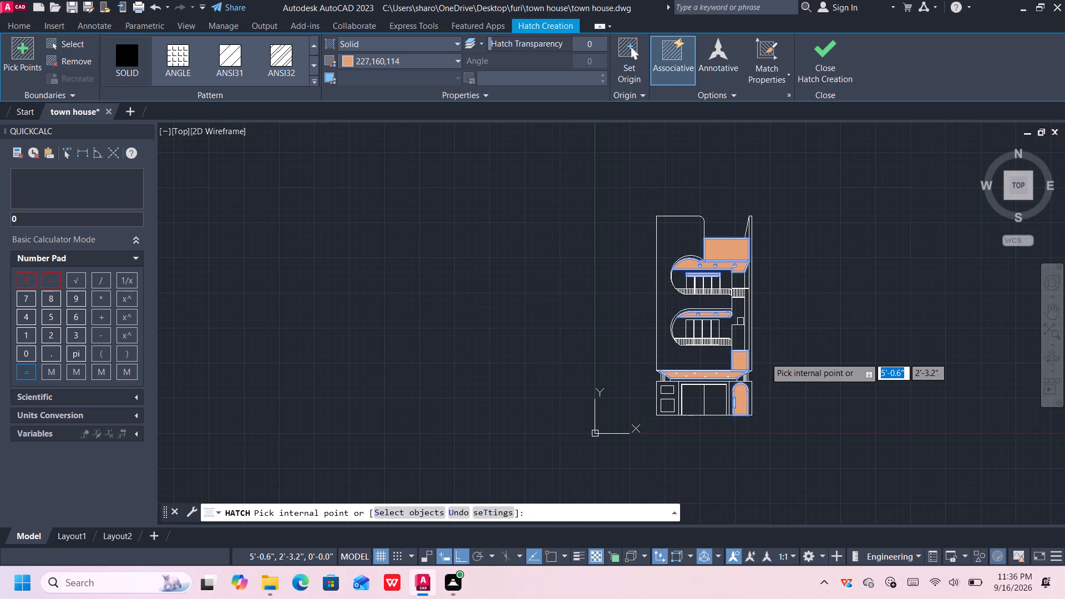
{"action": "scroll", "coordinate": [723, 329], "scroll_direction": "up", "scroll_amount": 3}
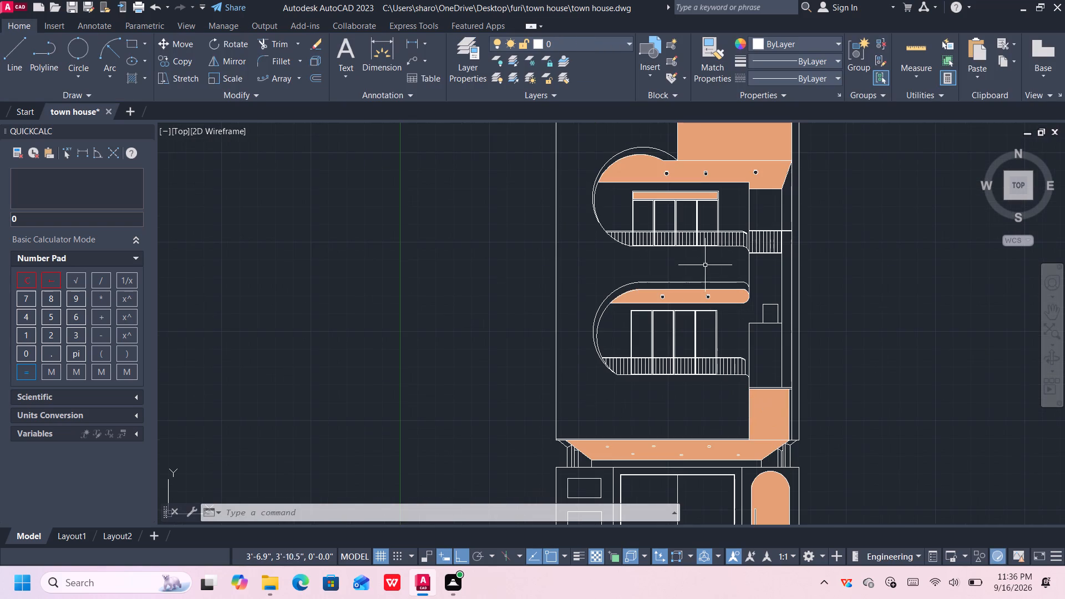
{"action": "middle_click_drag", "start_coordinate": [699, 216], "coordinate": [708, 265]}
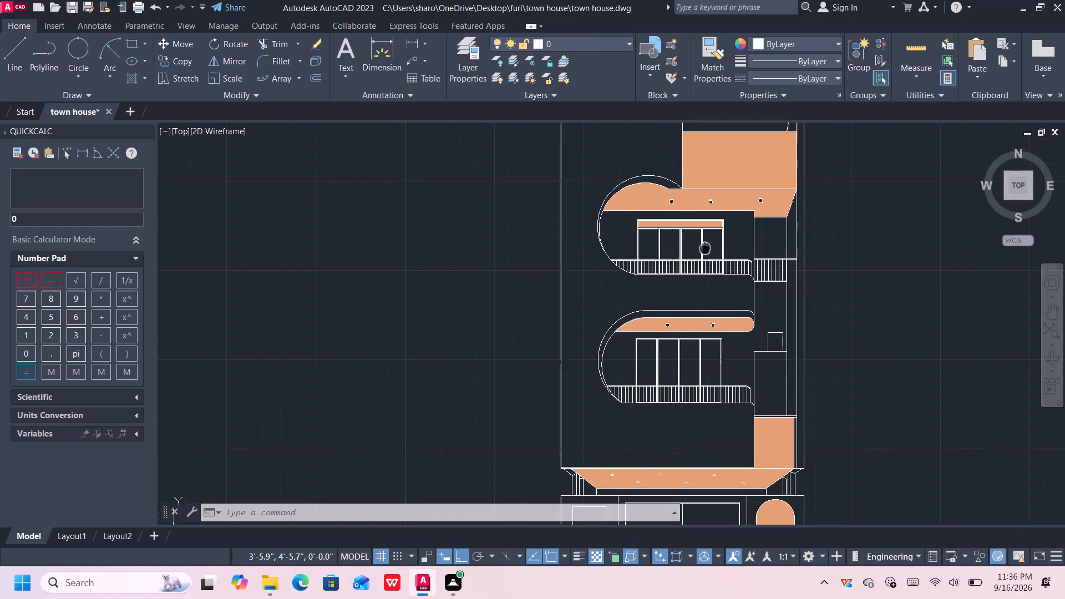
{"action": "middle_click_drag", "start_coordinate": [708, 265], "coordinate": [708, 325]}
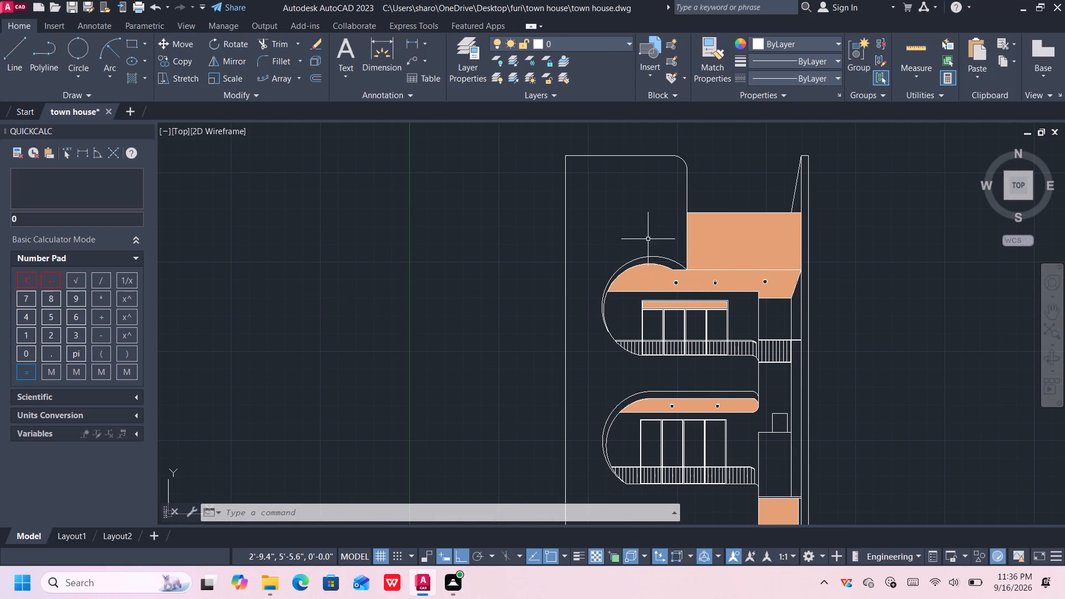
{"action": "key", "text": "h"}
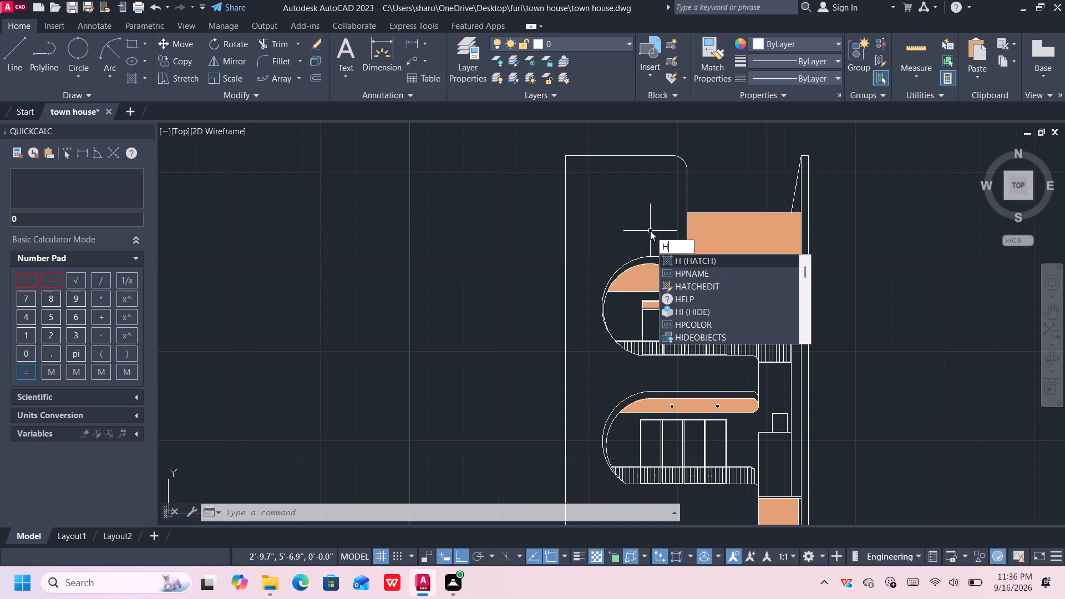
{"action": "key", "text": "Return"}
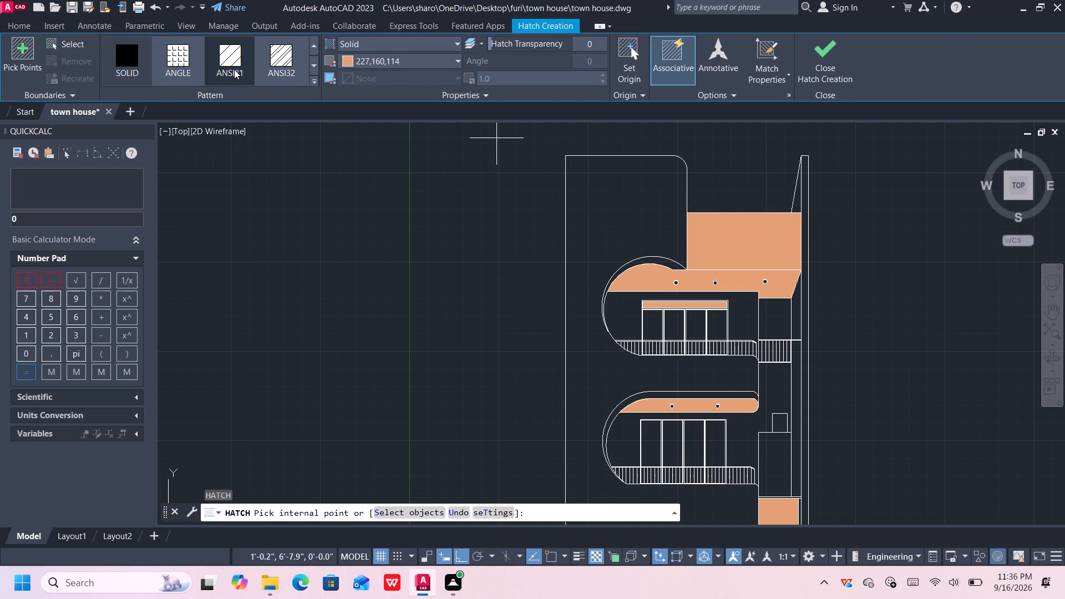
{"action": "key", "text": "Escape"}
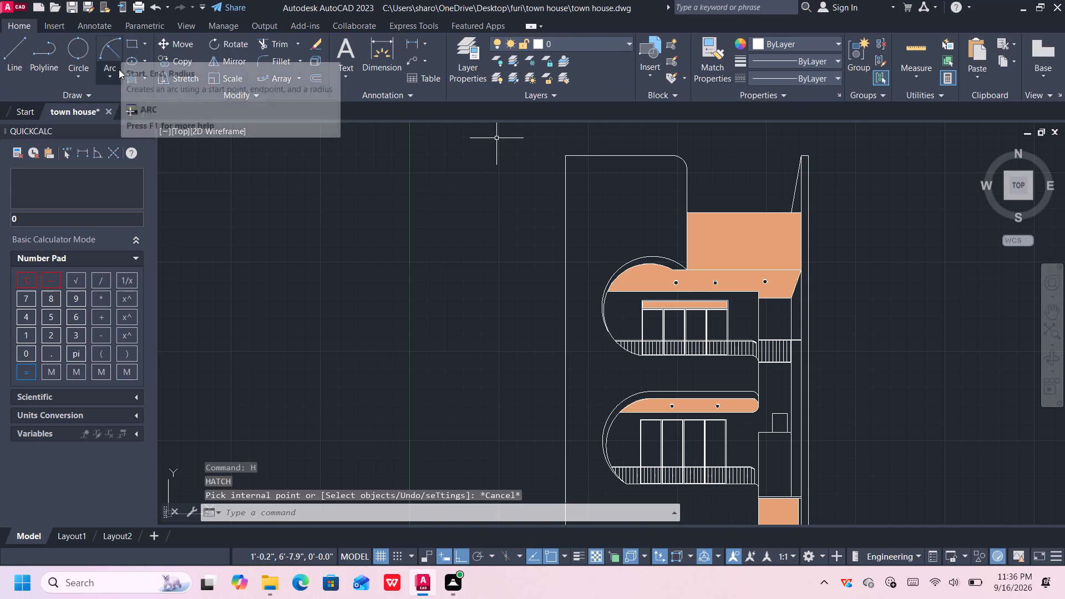
Start a gradient hatch with the GR_LINEAR pattern, using 255,255,255 as the first colour and 147,149,152 as the second.
{"action": "left_click", "coordinate": [143, 80]}
{"action": "left_click", "coordinate": [142, 128]}
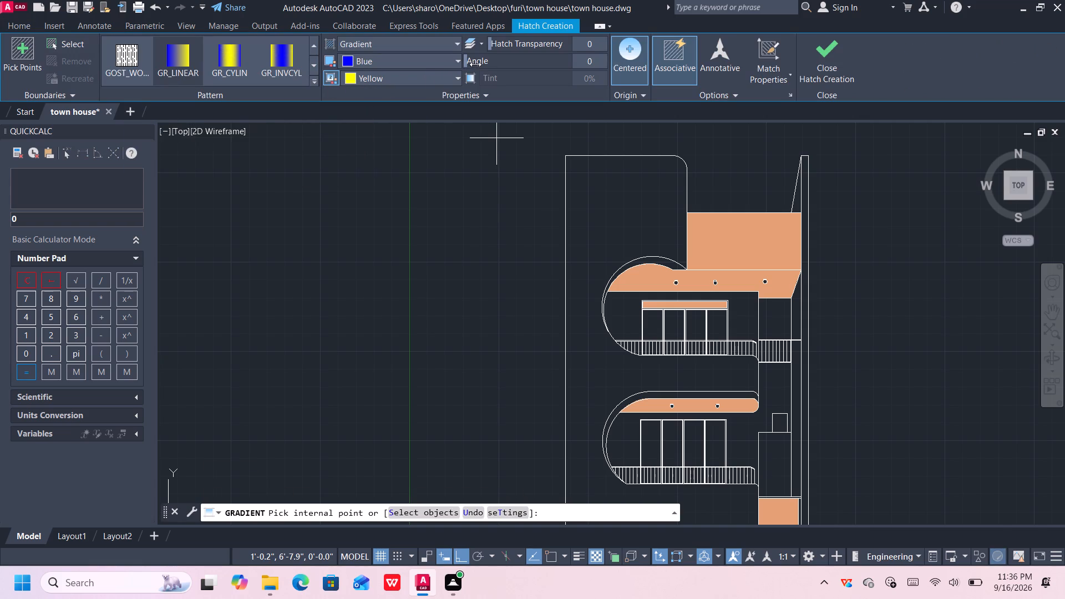
{"action": "left_click", "coordinate": [420, 63]}
{"action": "left_click", "coordinate": [349, 135]}
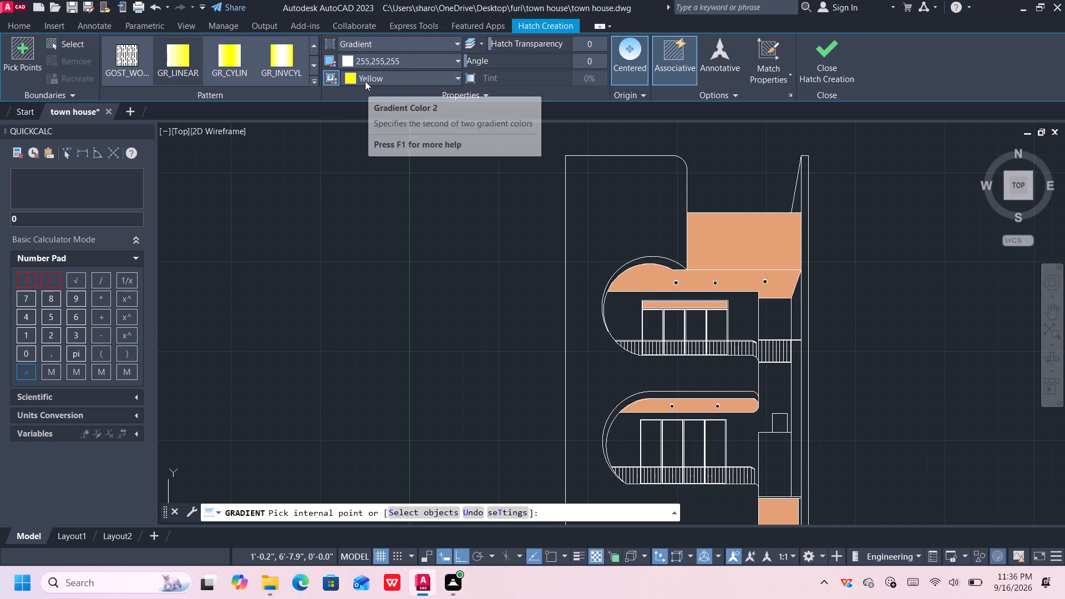
{"action": "left_click", "coordinate": [365, 77]}
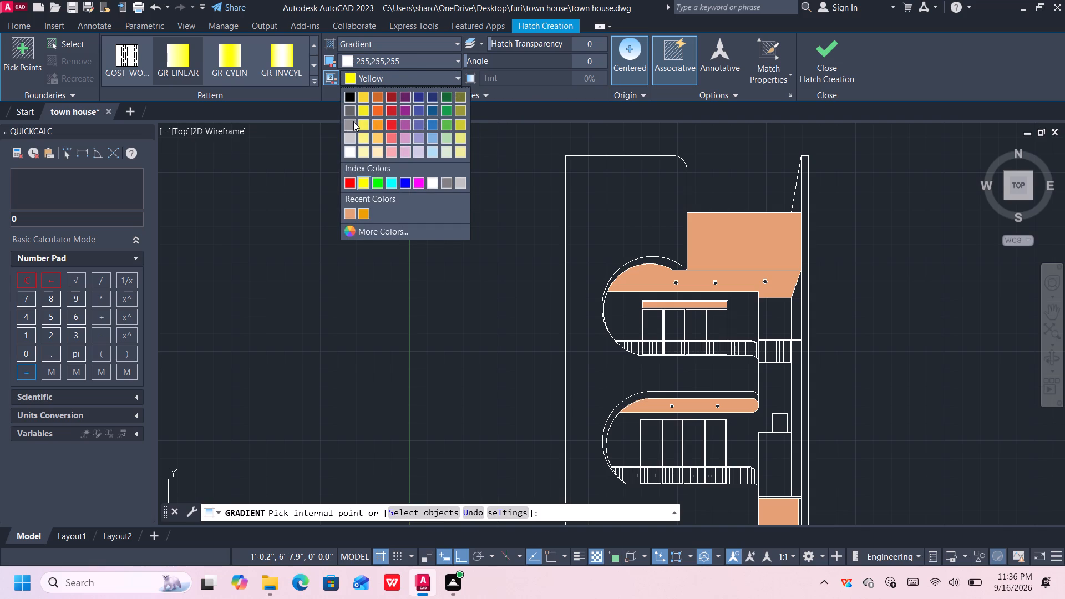
{"action": "left_click", "coordinate": [353, 121]}
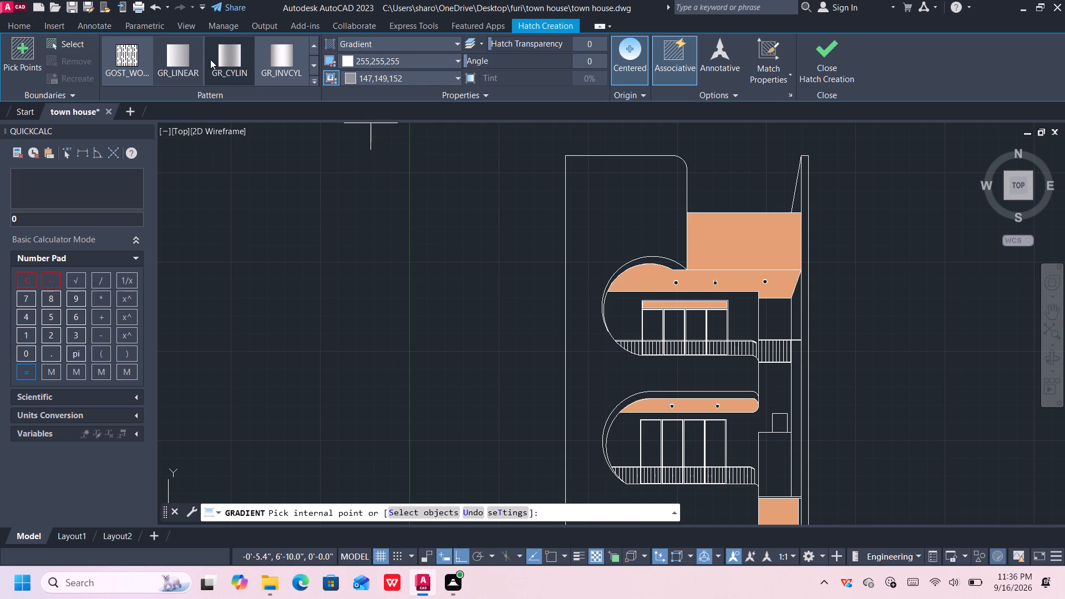
{"action": "left_click", "coordinate": [313, 79]}
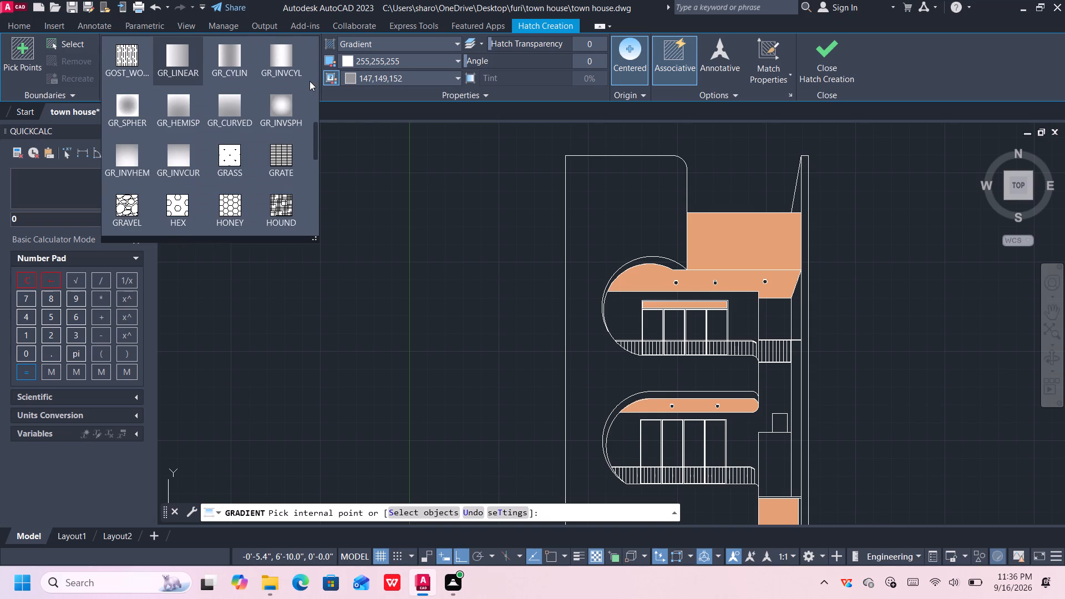
{"action": "left_click", "coordinate": [185, 64]}
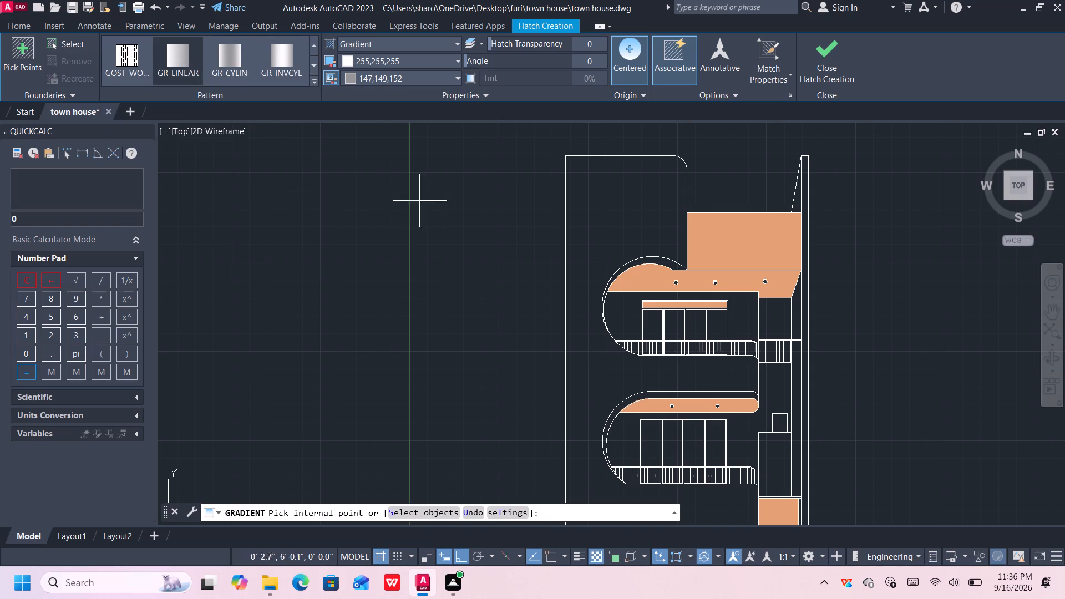
Fill the main curved facade wall and the narrow vertical strips along the building's right-hand edge with the gradient.
{"action": "left_click", "coordinate": [657, 223]}
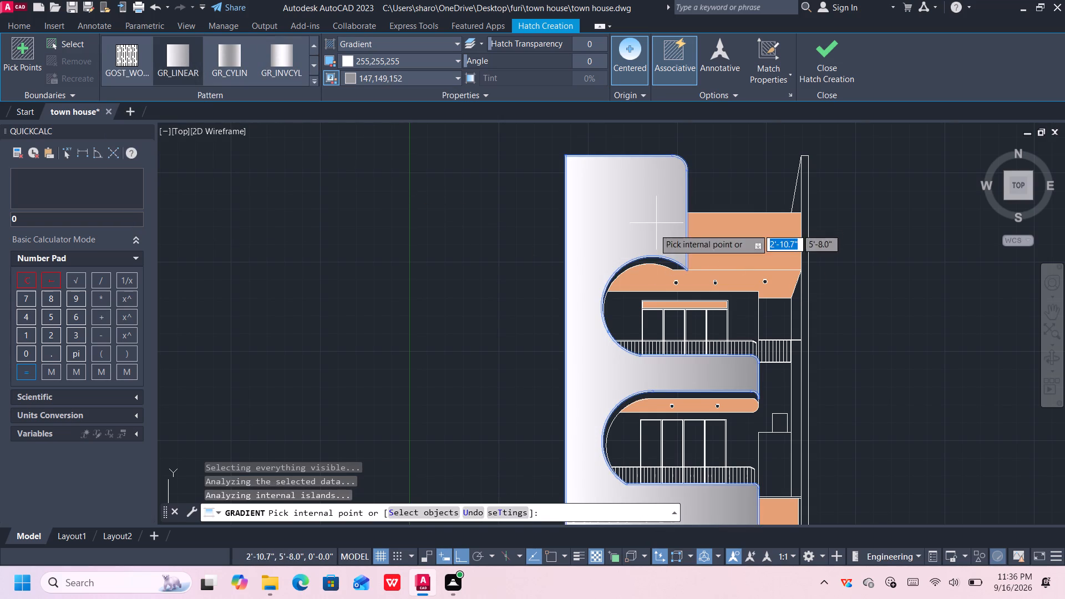
{"action": "scroll", "coordinate": [665, 374], "scroll_direction": "down", "scroll_amount": 1}
{"action": "middle_click_drag", "start_coordinate": [661, 371], "coordinate": [581, 283]}
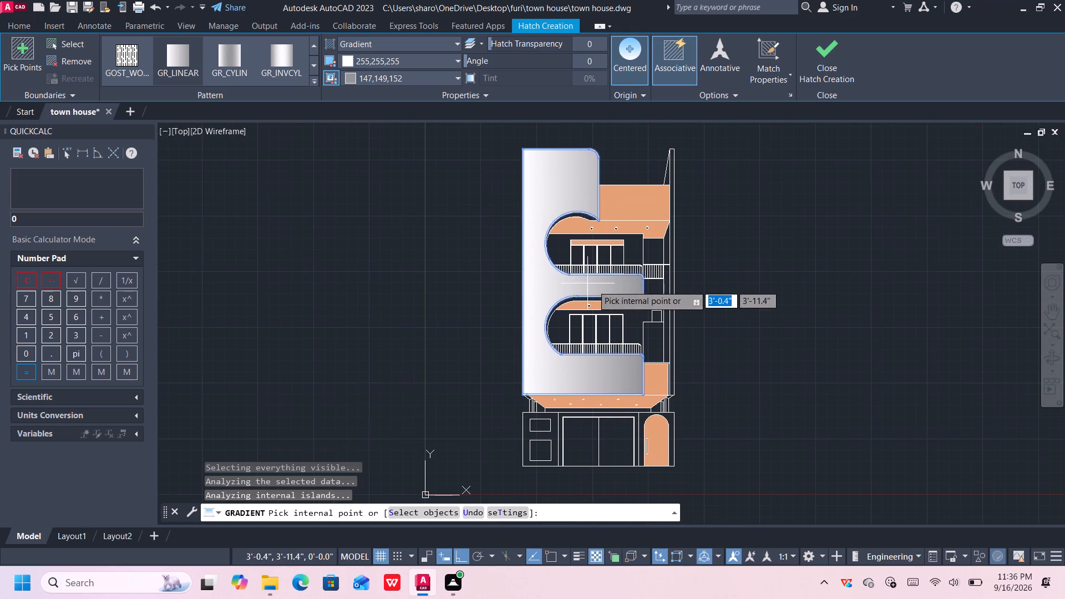
{"action": "scroll", "coordinate": [670, 291], "scroll_direction": "up", "scroll_amount": 1}
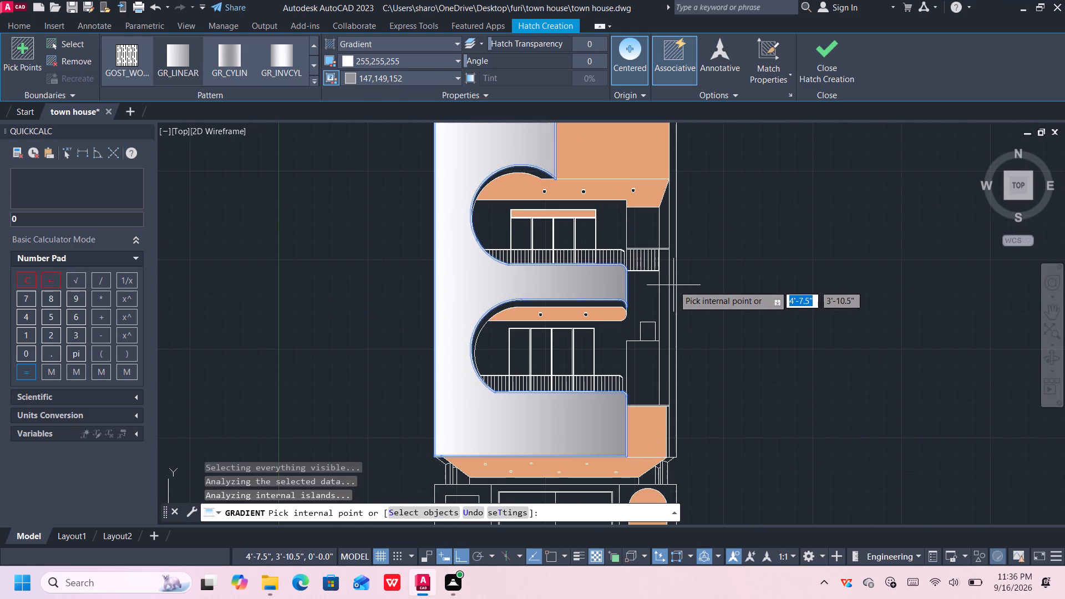
{"action": "left_click", "coordinate": [673, 287]}
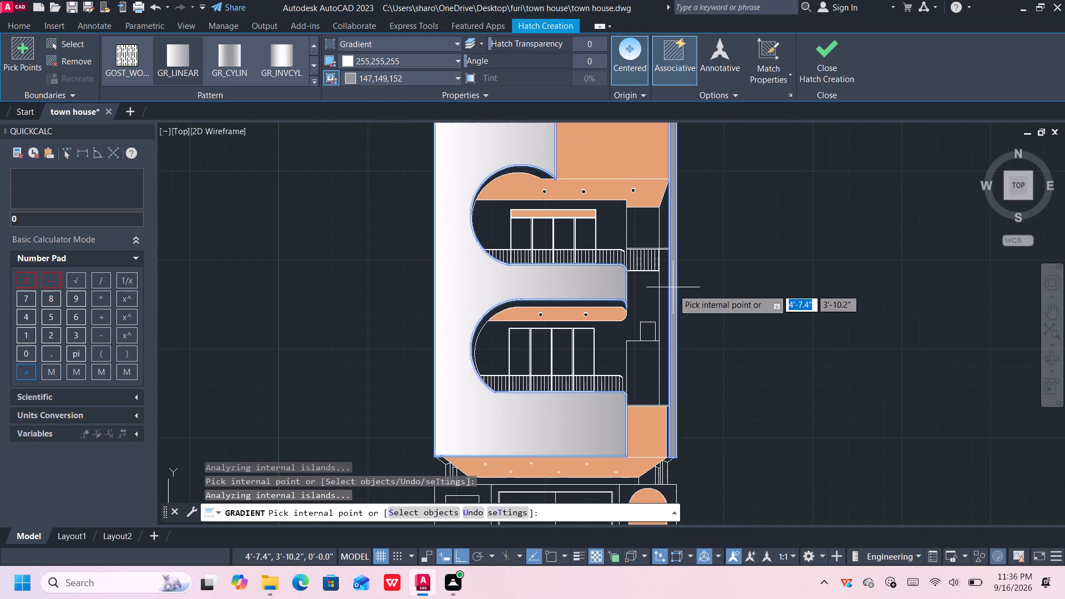
{"action": "left_click", "coordinate": [668, 290]}
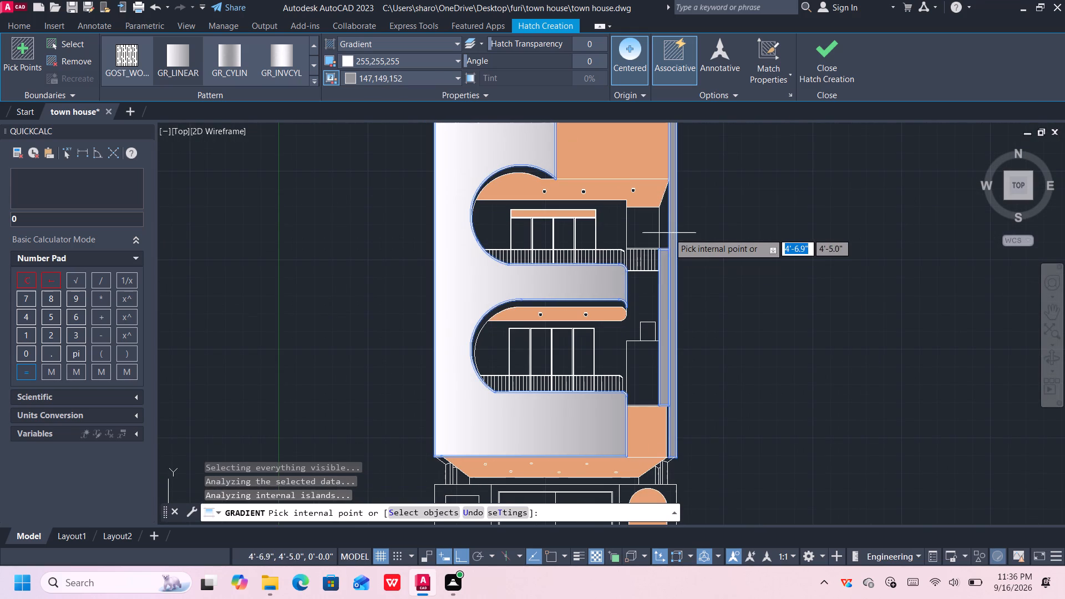
{"action": "left_click", "coordinate": [665, 229]}
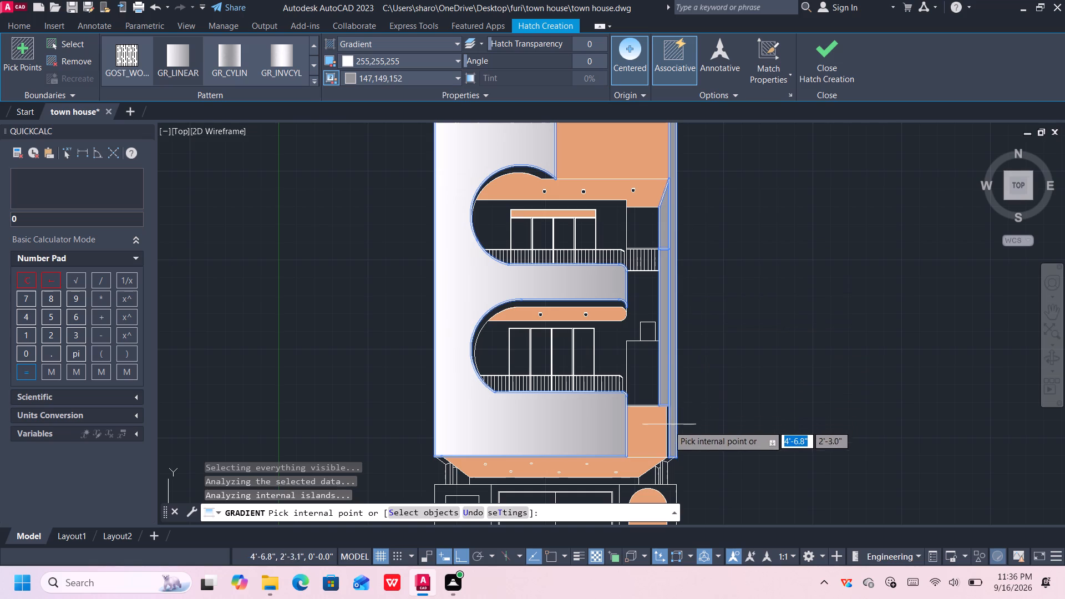
{"action": "left_click", "coordinate": [667, 434]}
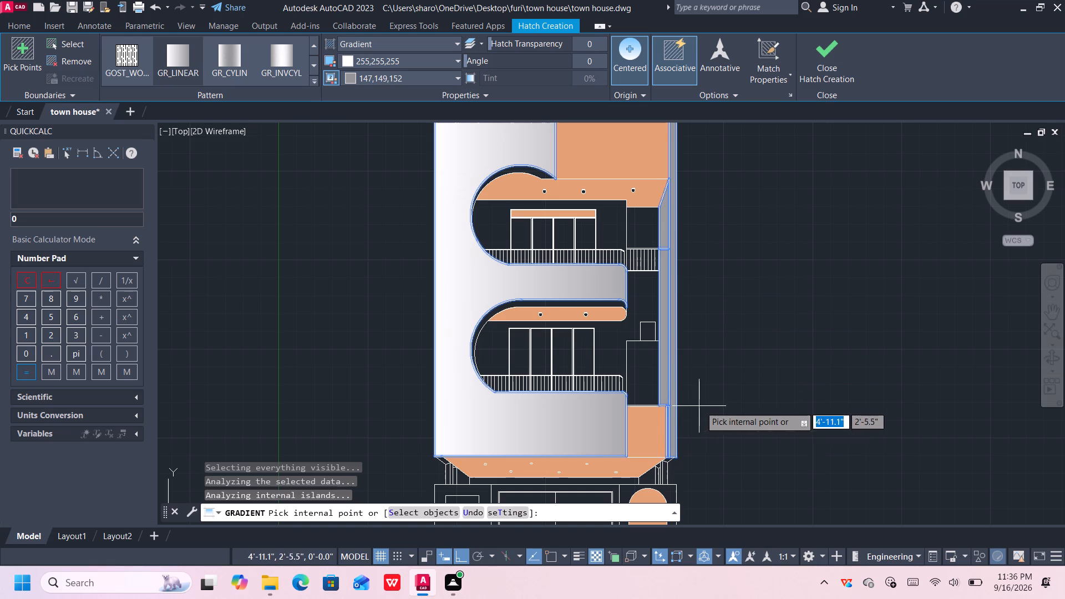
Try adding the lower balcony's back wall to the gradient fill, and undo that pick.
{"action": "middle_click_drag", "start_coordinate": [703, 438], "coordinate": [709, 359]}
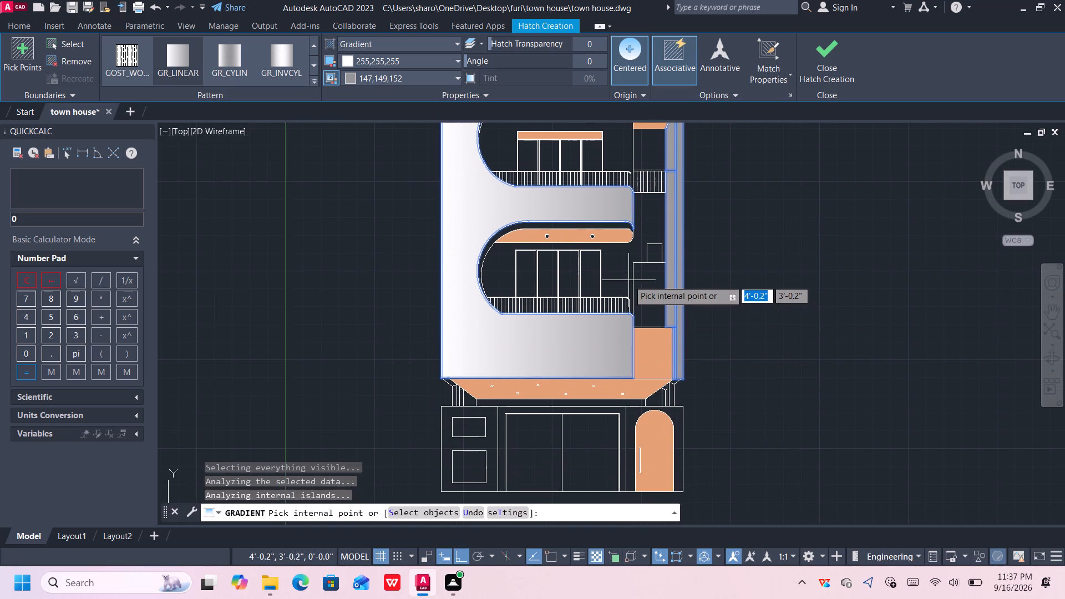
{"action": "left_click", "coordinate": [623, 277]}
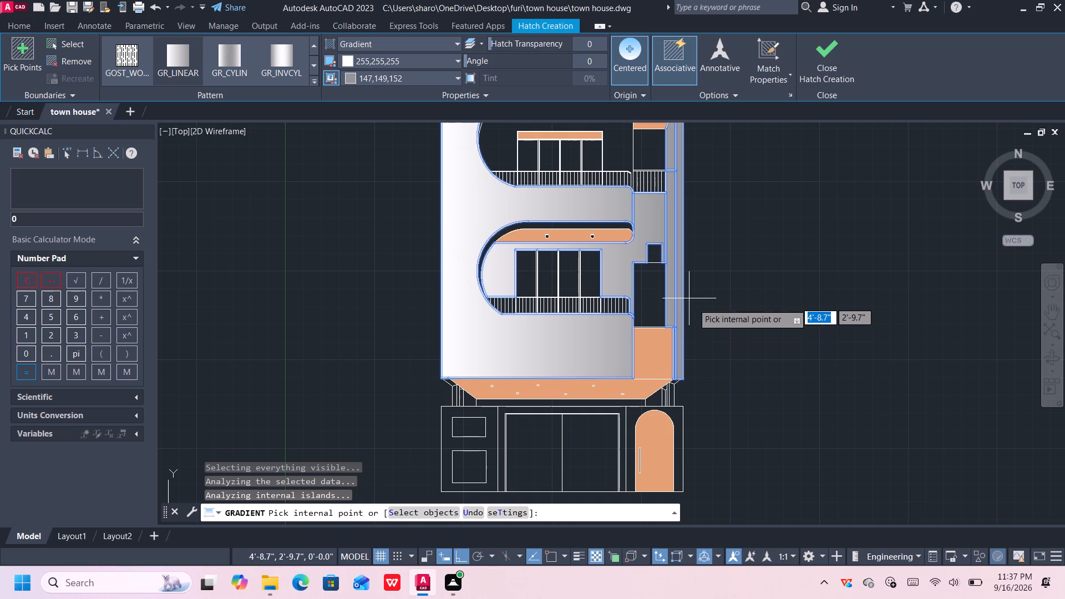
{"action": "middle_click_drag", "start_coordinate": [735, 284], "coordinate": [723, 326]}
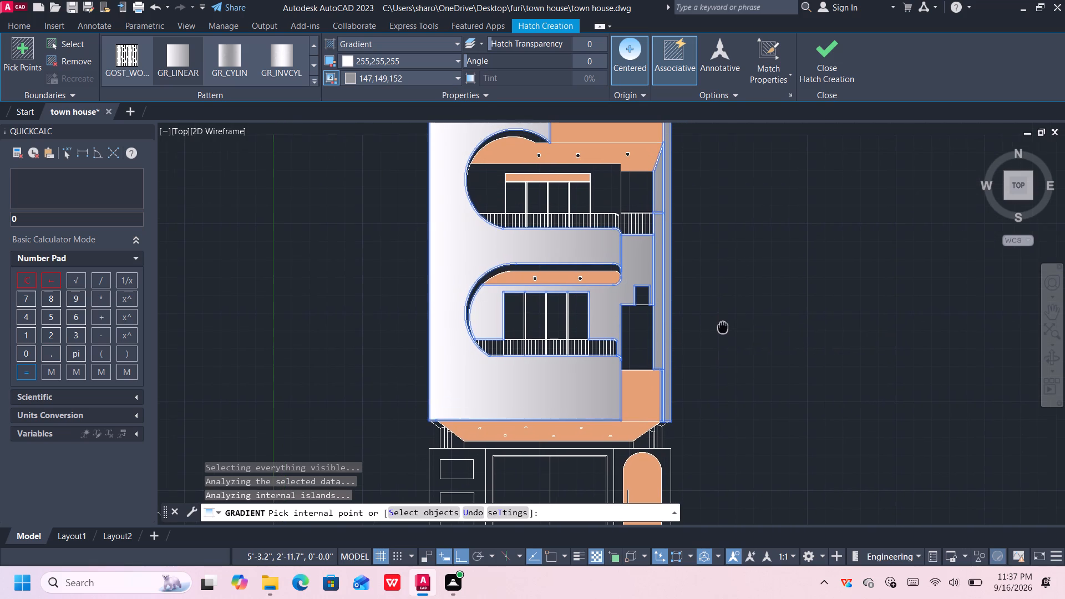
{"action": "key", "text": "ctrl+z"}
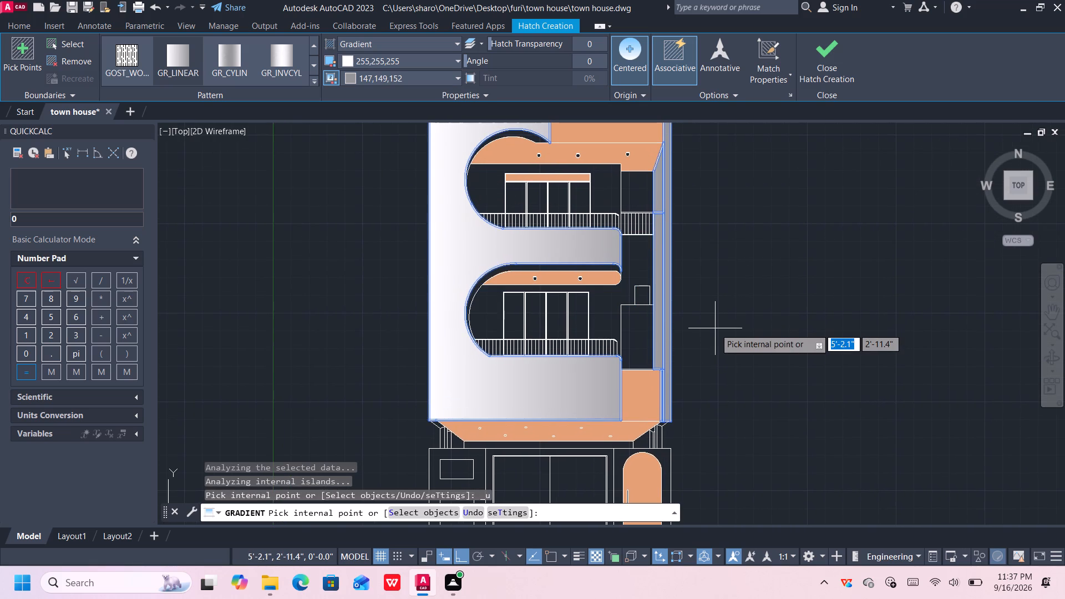
Fill the sloped bracket, post faces and wedge-shaped panel of the right-hand canopy support with the gradient.
{"action": "middle_click_drag", "start_coordinate": [692, 412], "coordinate": [689, 411]}
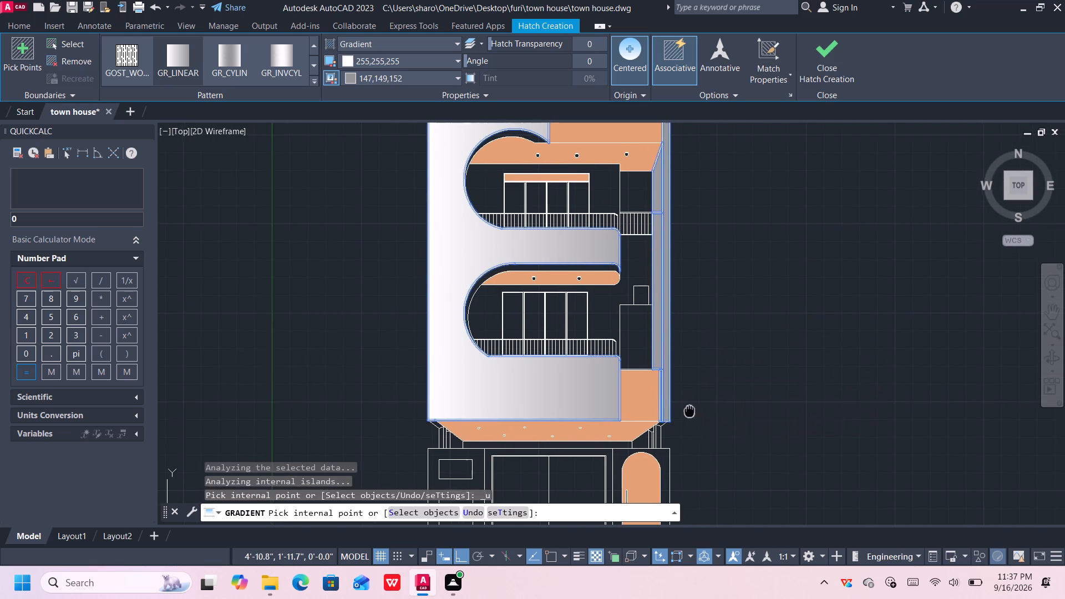
{"action": "middle_click_drag", "start_coordinate": [689, 411], "coordinate": [694, 307]}
{"action": "scroll", "coordinate": [667, 337], "scroll_direction": "up", "scroll_amount": 3}
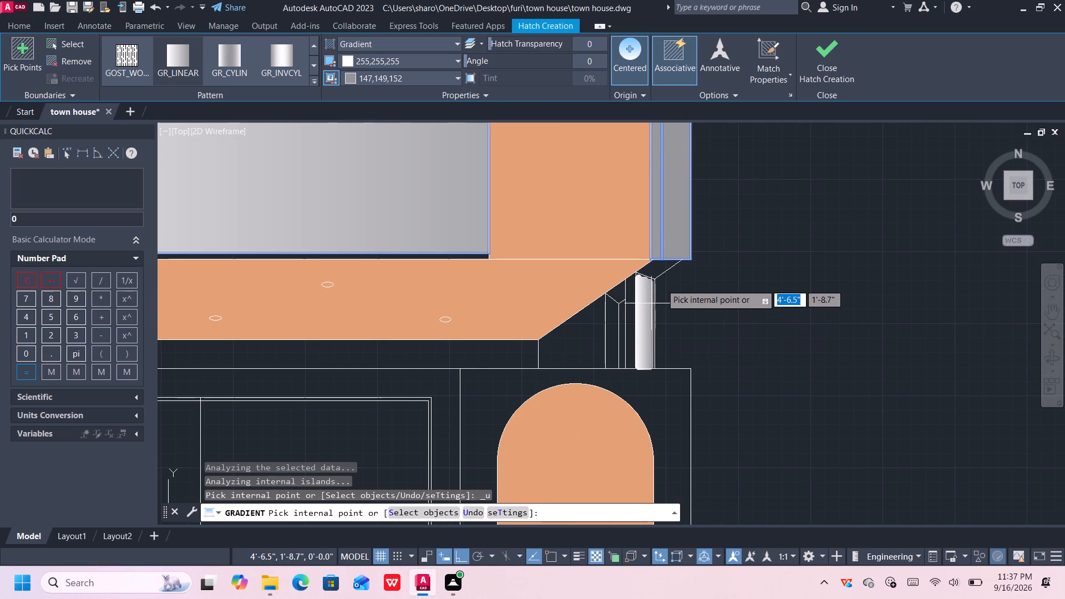
{"action": "left_click", "coordinate": [660, 268]}
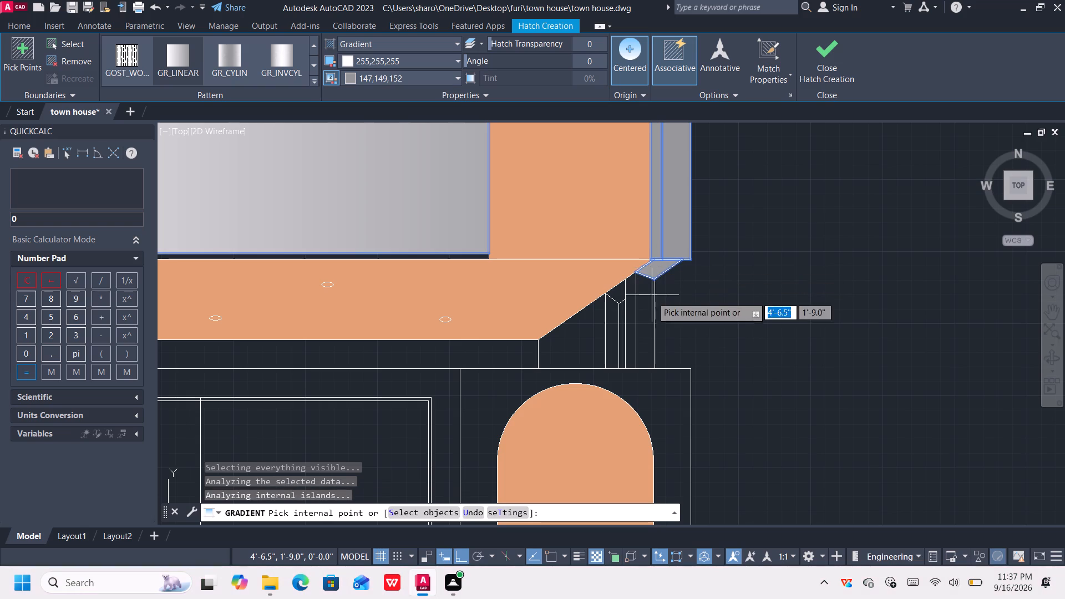
{"action": "left_click", "coordinate": [641, 313]}
{"action": "left_click", "coordinate": [629, 321]}
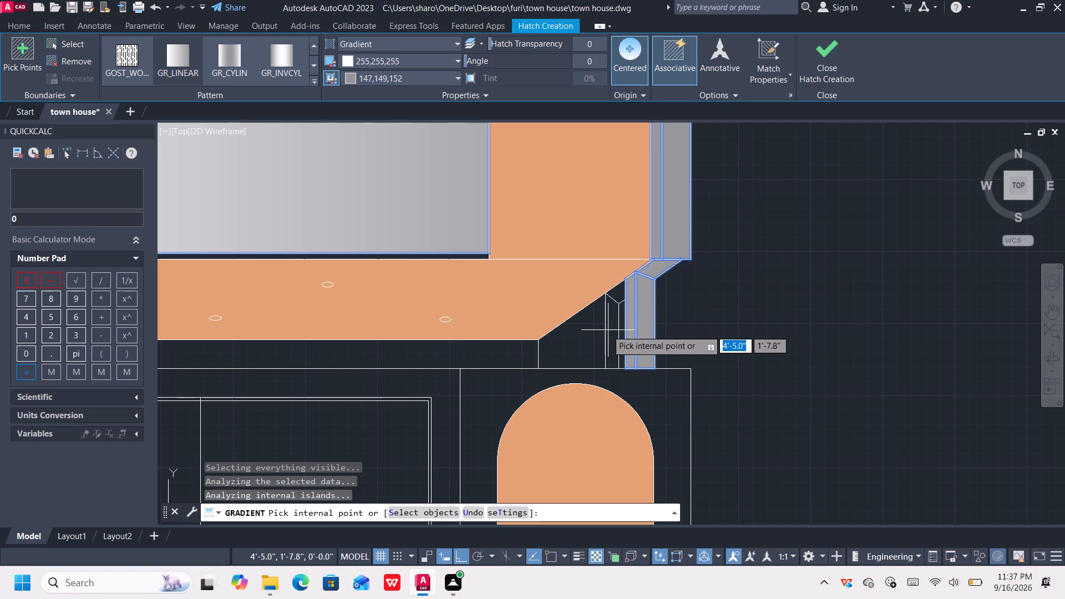
{"action": "left_click", "coordinate": [612, 333]}
{"action": "left_click", "coordinate": [589, 340]}
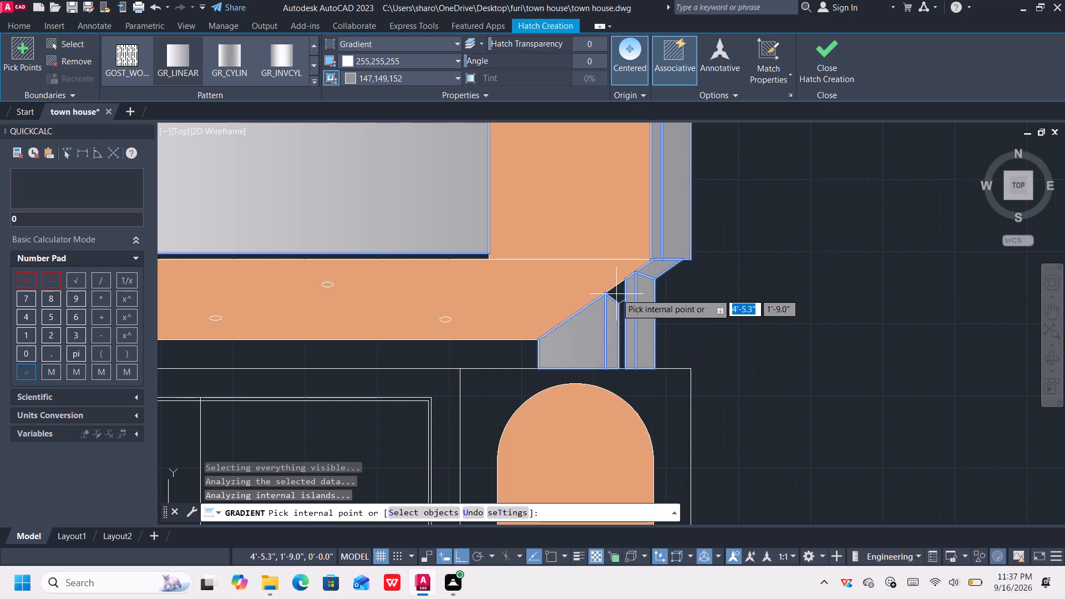
{"action": "left_click", "coordinate": [621, 290]}
Fill the wedge-shaped panel, post faces and sloped bracket of the left-hand canopy support with the gradient.
{"action": "scroll", "coordinate": [629, 312], "scroll_direction": "down", "scroll_amount": 4}
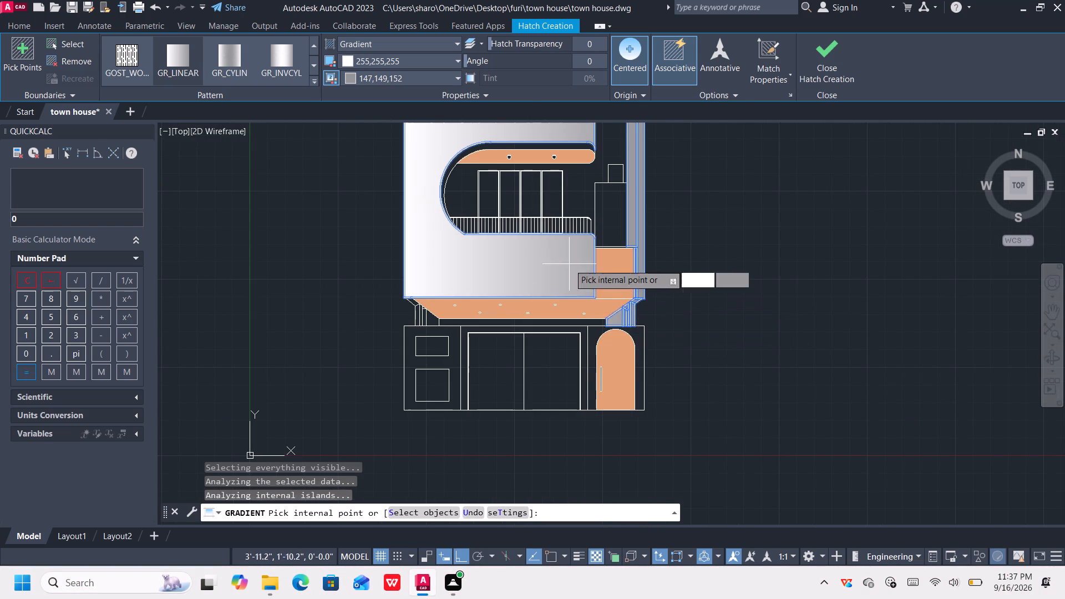
{"action": "scroll", "coordinate": [433, 331], "scroll_direction": "up", "scroll_amount": 2}
{"action": "middle_click_drag", "start_coordinate": [423, 307], "coordinate": [435, 330]}
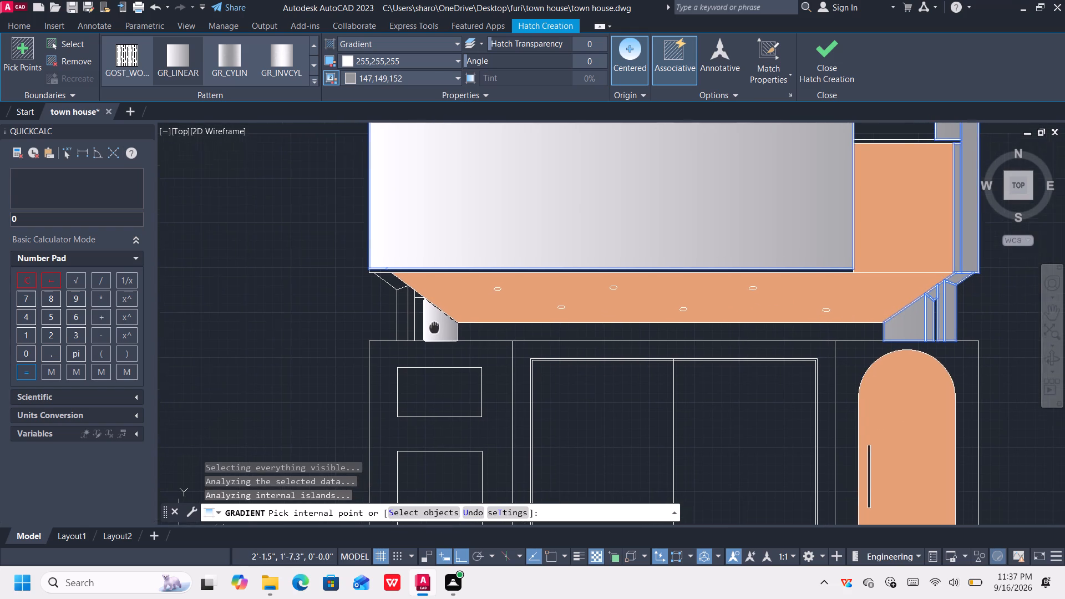
{"action": "middle_click_drag", "start_coordinate": [435, 330], "coordinate": [435, 331]}
{"action": "left_click", "coordinate": [435, 329]}
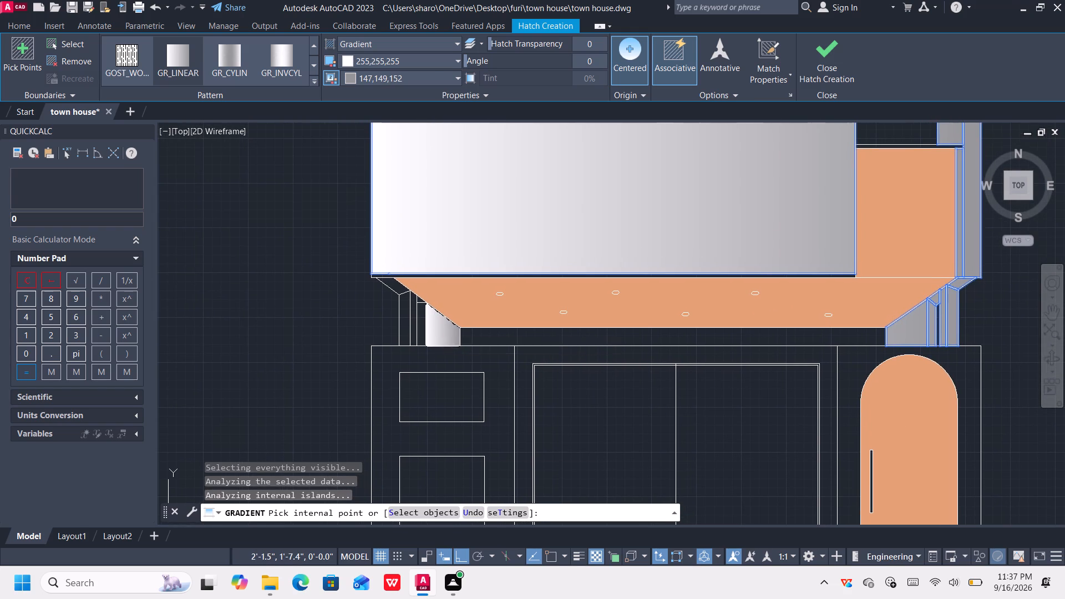
{"action": "left_click", "coordinate": [423, 330]}
{"action": "scroll", "coordinate": [412, 324], "scroll_direction": "up", "scroll_amount": 3}
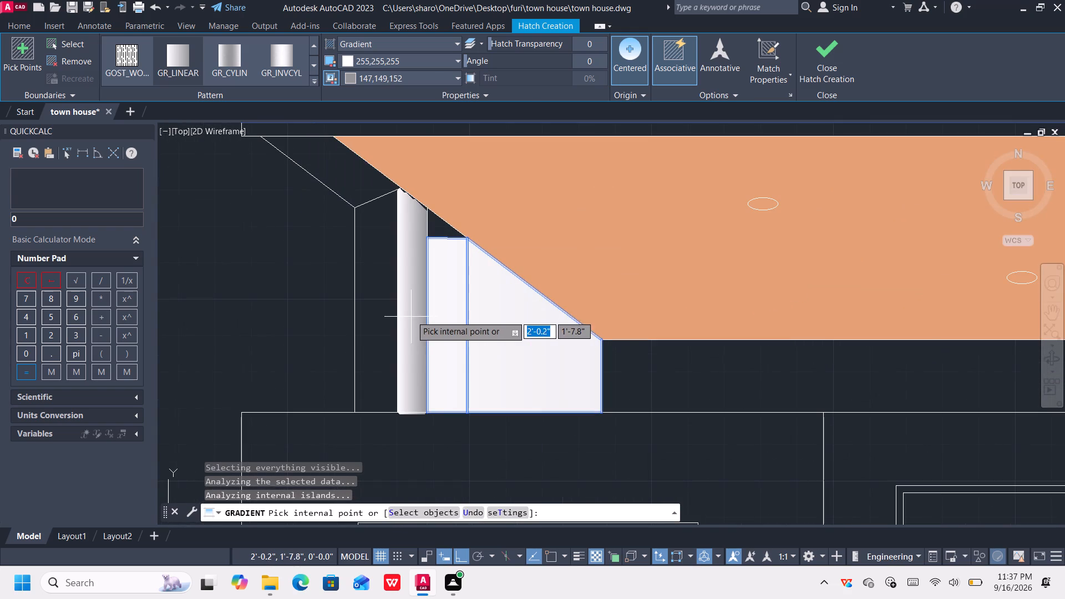
{"action": "left_click", "coordinate": [409, 307]}
{"action": "left_click", "coordinate": [384, 312]}
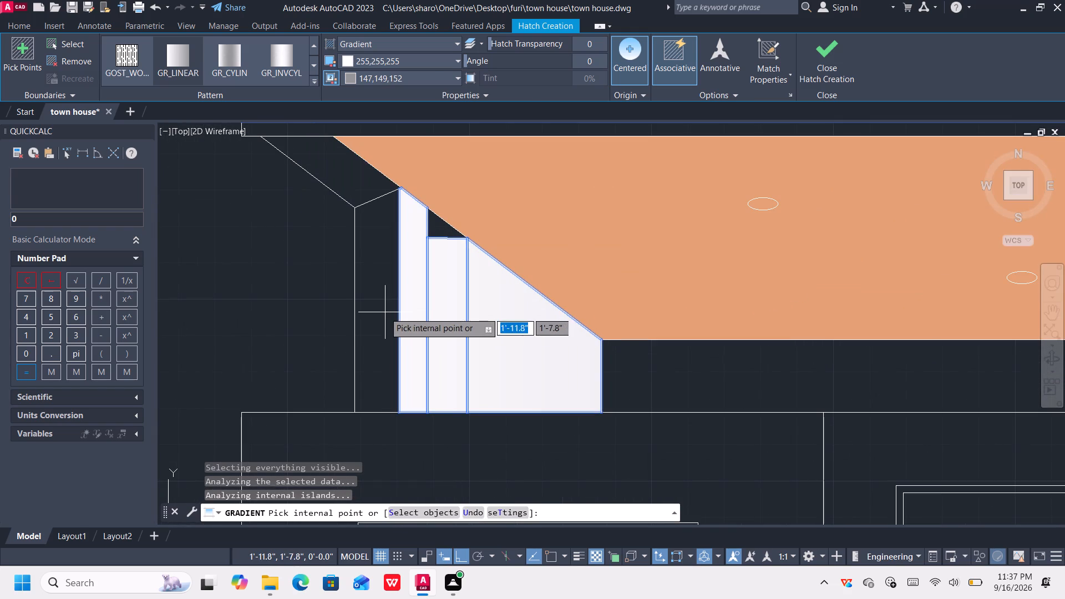
{"action": "left_click", "coordinate": [361, 191]}
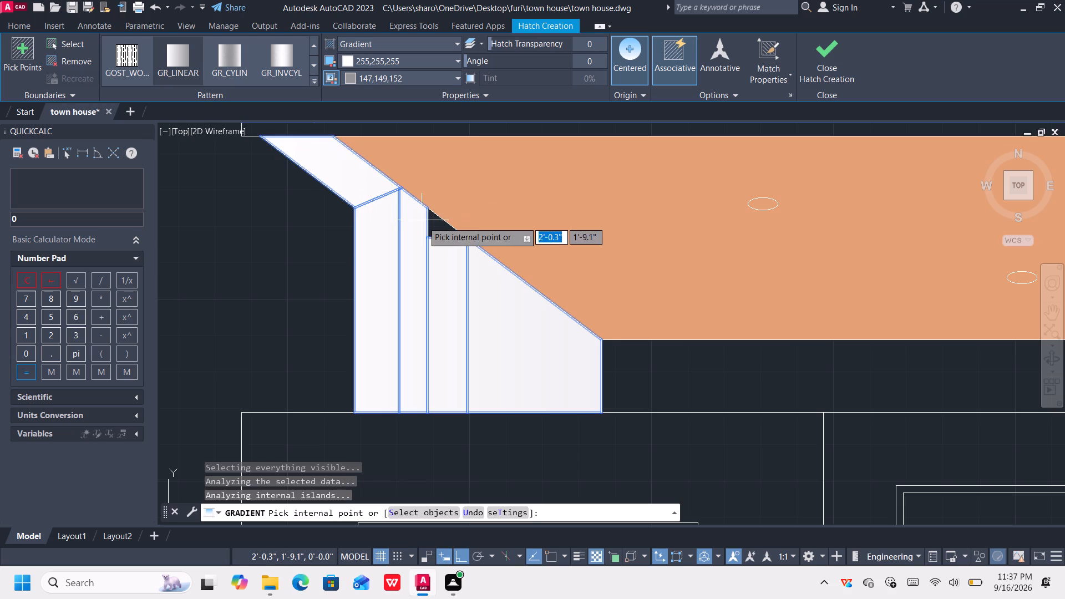
{"action": "left_click", "coordinate": [437, 237]}
Add the ground-floor surround of the double gate and the wall around the arched door to the gradient fill.
{"action": "scroll", "coordinate": [478, 329], "scroll_direction": "down", "scroll_amount": 4}
{"action": "scroll", "coordinate": [527, 380], "scroll_direction": "down", "scroll_amount": 2}
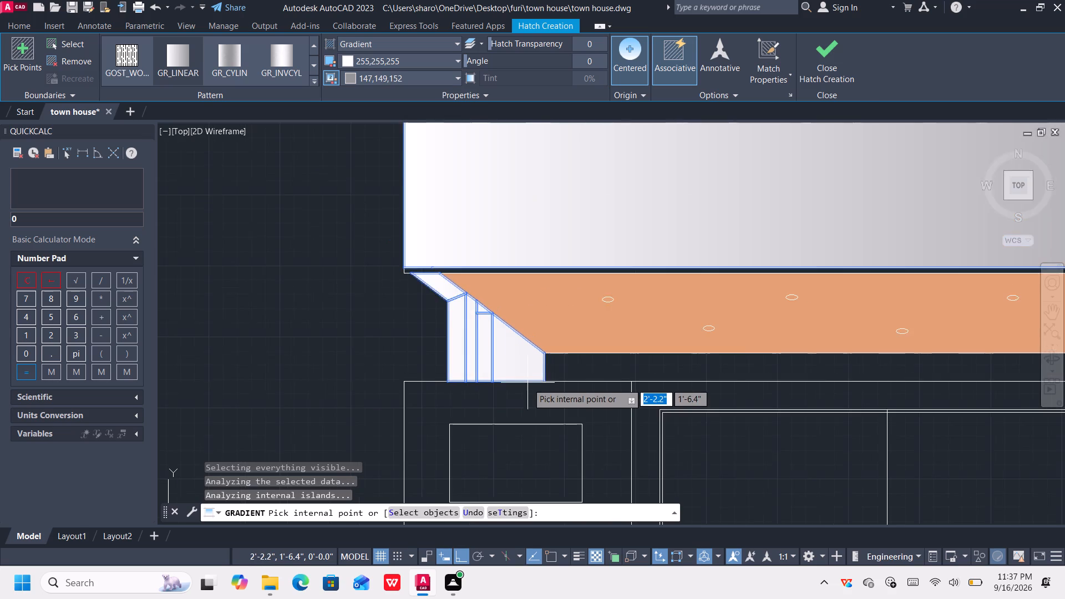
{"action": "scroll", "coordinate": [528, 385], "scroll_direction": "down", "scroll_amount": 1}
{"action": "middle_click_drag", "start_coordinate": [547, 398], "coordinate": [510, 271]}
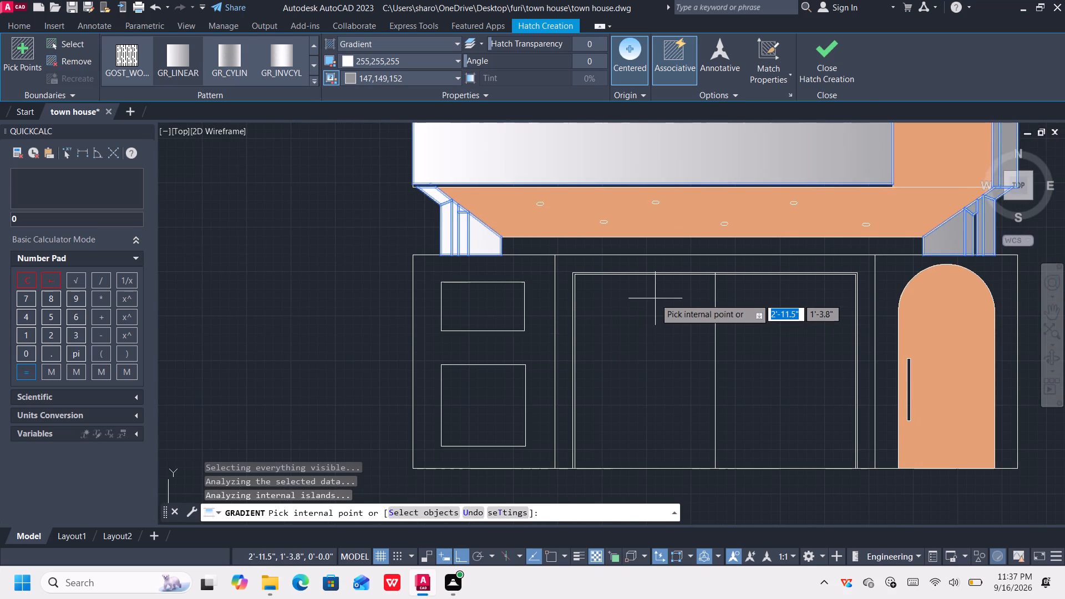
{"action": "left_click", "coordinate": [655, 266]}
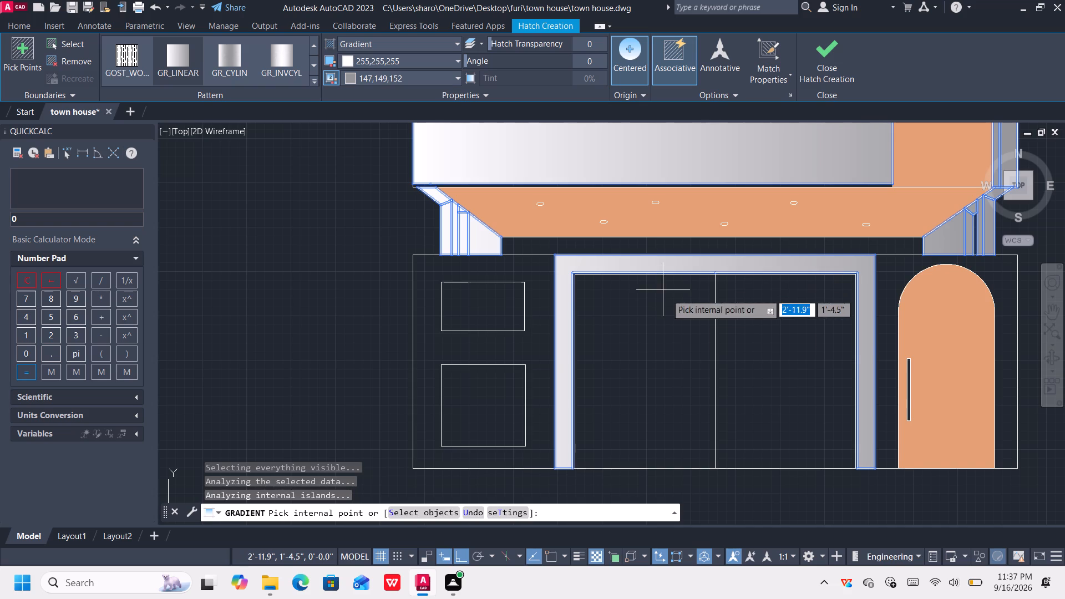
{"action": "left_click", "coordinate": [894, 276]}
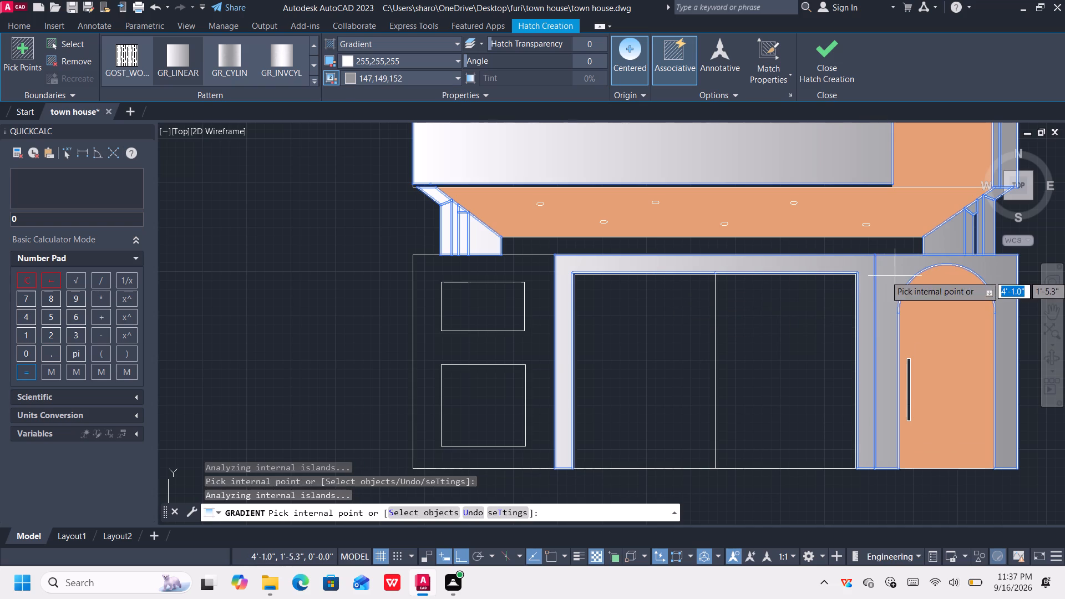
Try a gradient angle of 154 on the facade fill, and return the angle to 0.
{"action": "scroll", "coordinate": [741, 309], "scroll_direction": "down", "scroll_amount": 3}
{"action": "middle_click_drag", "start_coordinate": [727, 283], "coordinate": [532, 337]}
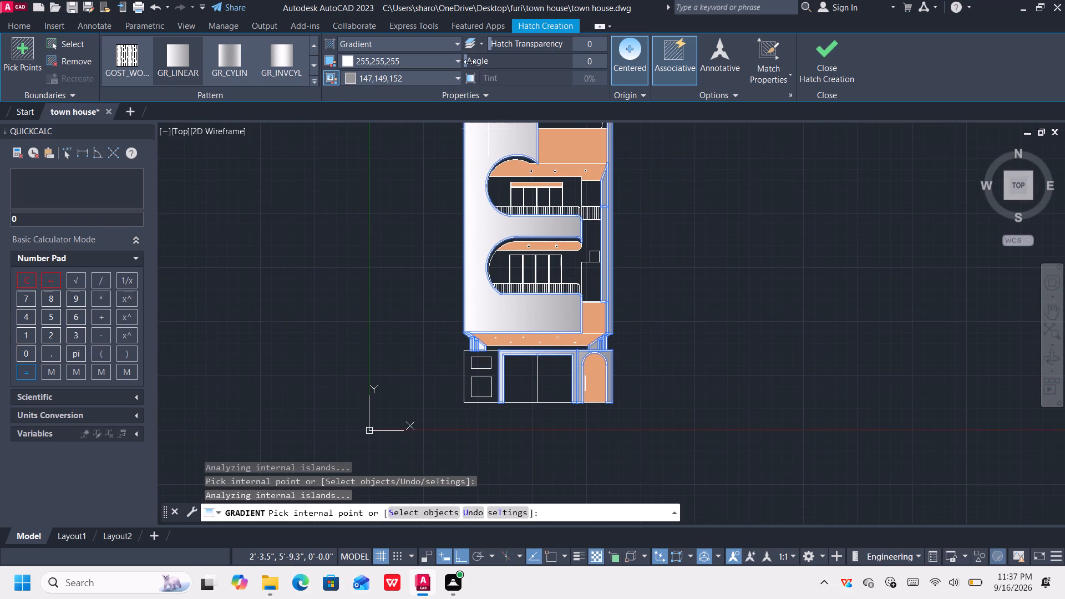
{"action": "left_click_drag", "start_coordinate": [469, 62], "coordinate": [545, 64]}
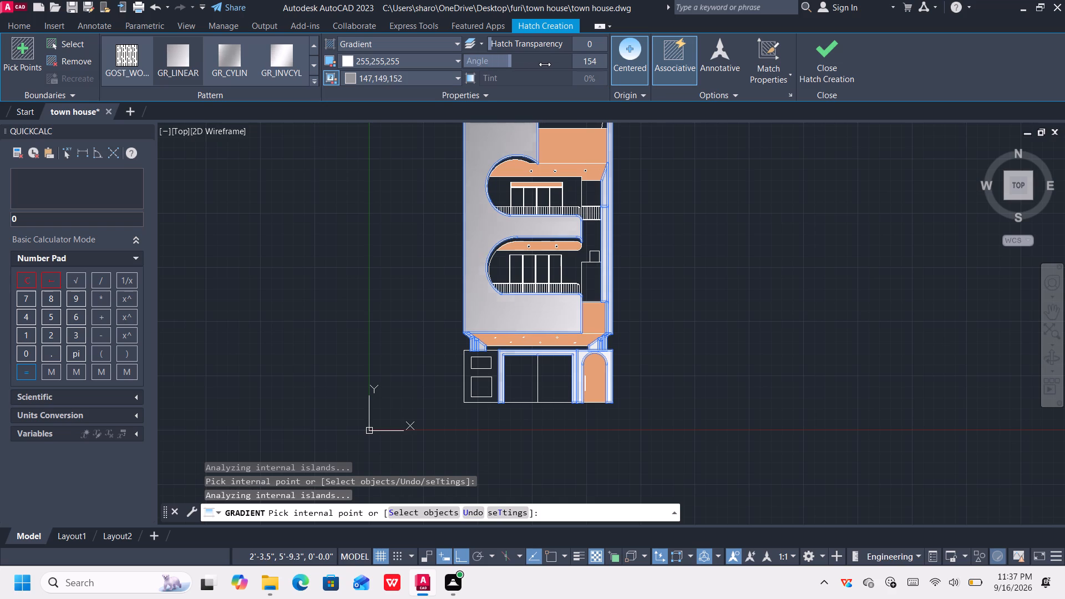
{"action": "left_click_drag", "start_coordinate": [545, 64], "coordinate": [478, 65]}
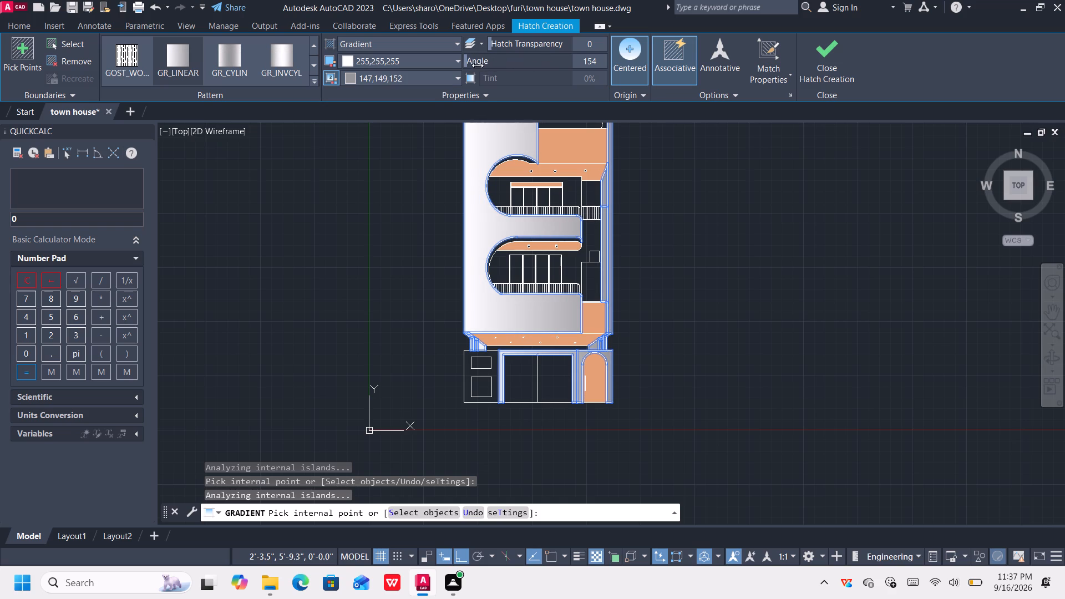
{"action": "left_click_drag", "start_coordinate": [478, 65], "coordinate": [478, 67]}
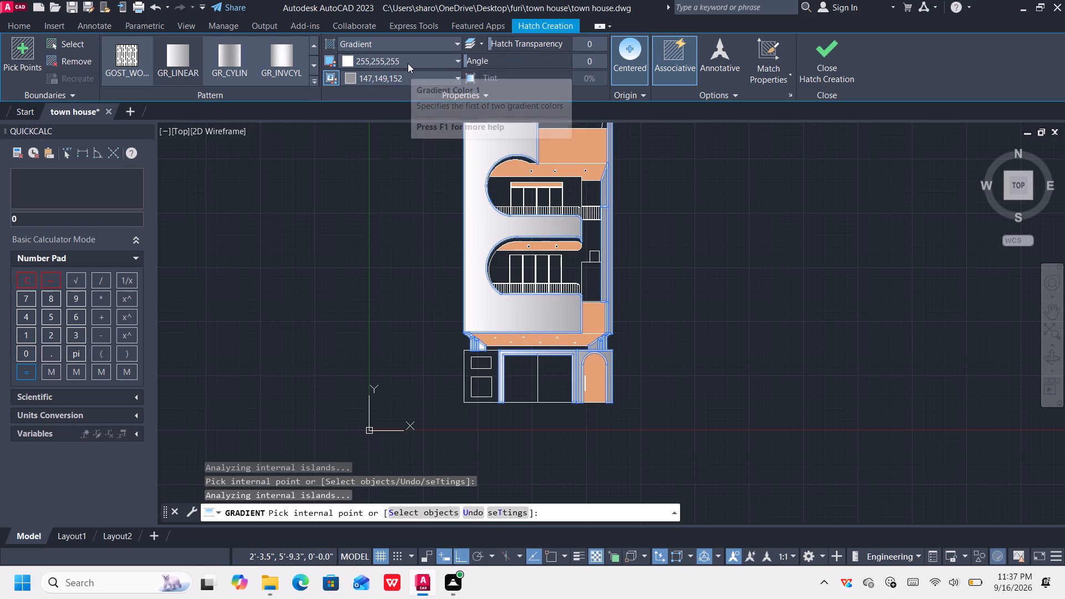
Set the facade fill's second gradient colour to 199,200,202, keeping 255,255,255 as the first colour.
{"action": "left_click", "coordinate": [405, 79]}
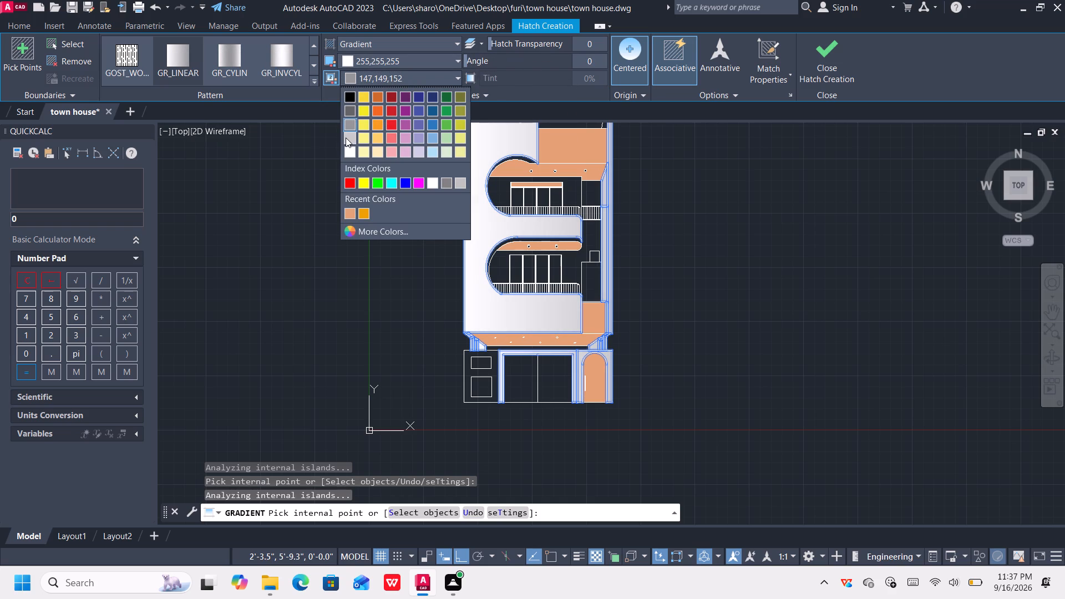
{"action": "left_click", "coordinate": [346, 138]}
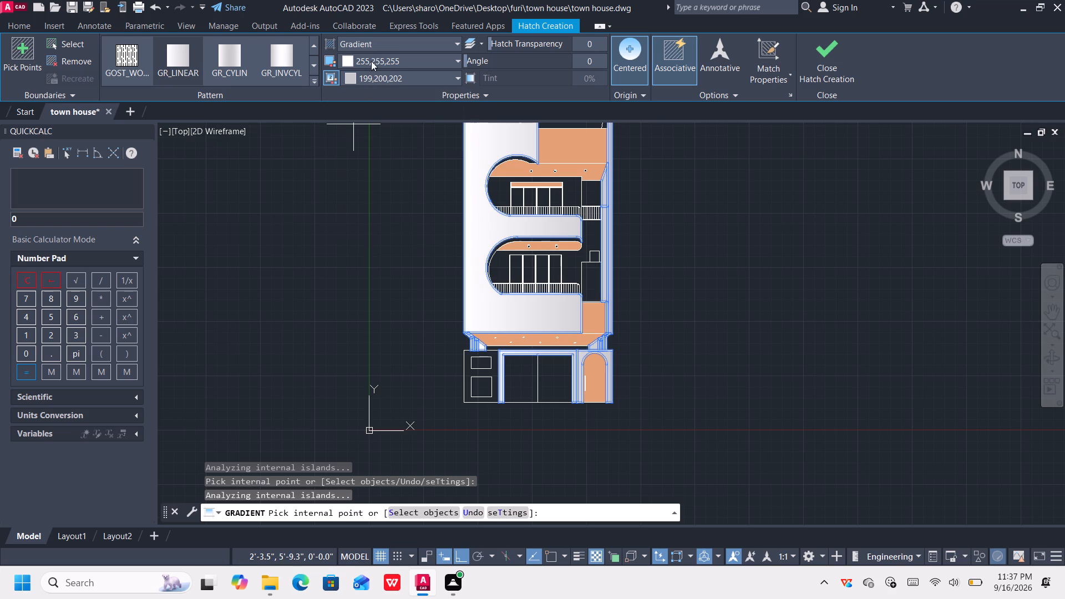
{"action": "left_click", "coordinate": [374, 59]}
{"action": "left_click", "coordinate": [346, 134]}
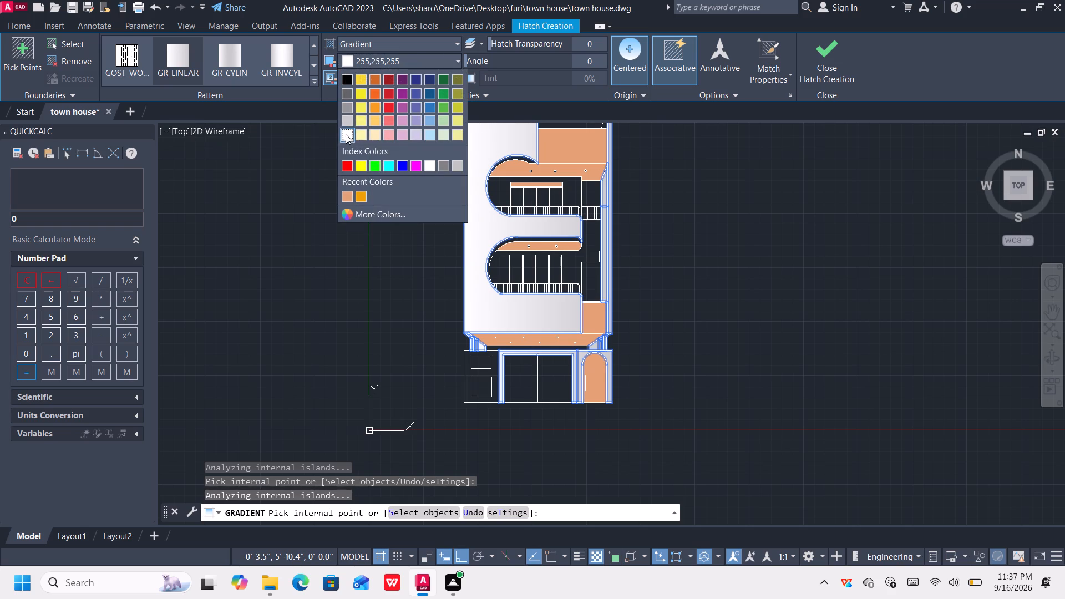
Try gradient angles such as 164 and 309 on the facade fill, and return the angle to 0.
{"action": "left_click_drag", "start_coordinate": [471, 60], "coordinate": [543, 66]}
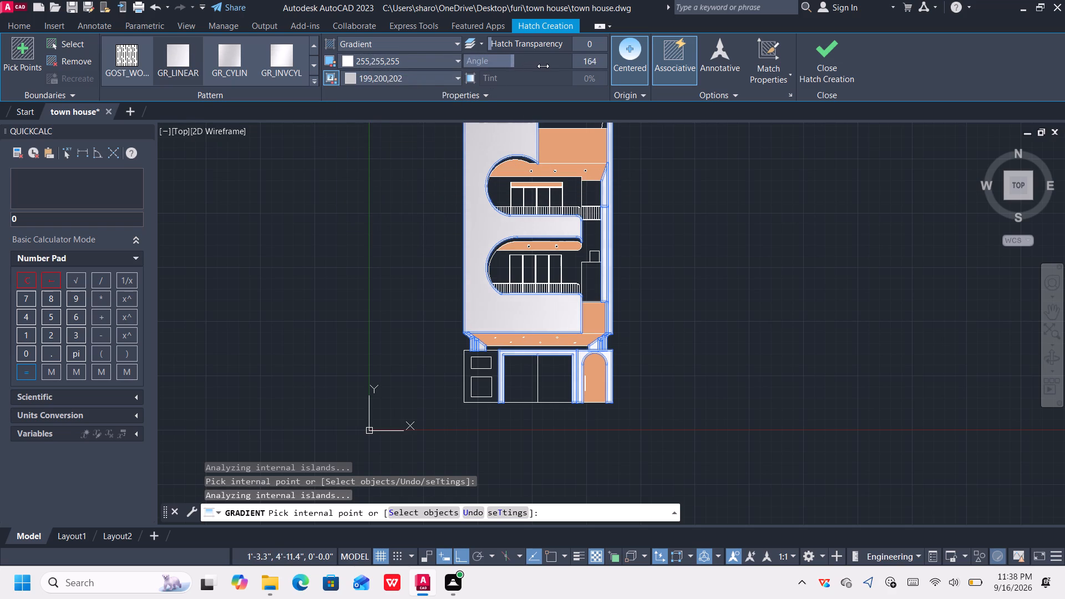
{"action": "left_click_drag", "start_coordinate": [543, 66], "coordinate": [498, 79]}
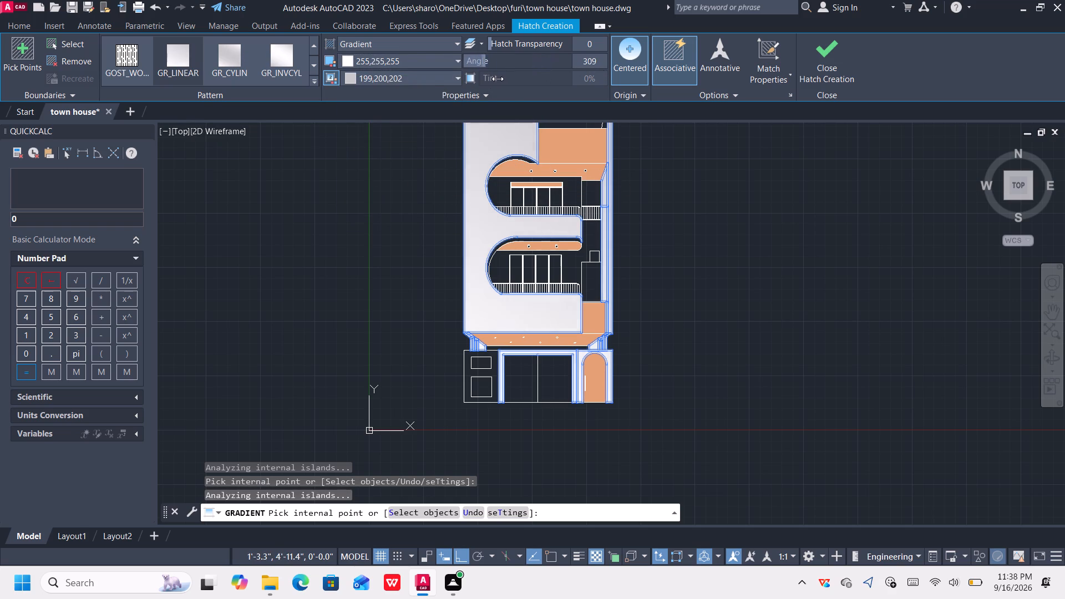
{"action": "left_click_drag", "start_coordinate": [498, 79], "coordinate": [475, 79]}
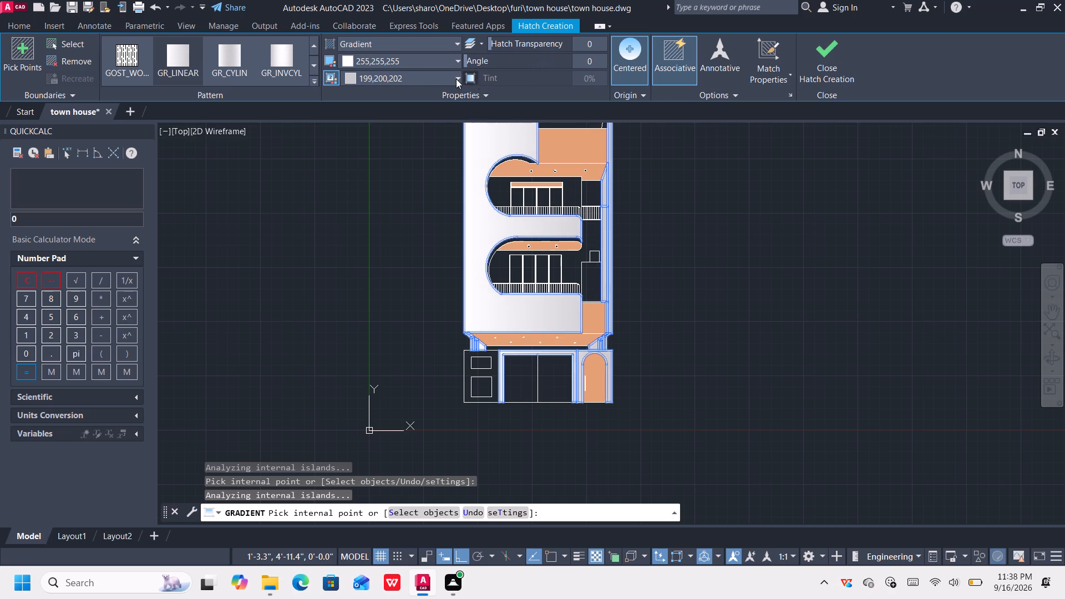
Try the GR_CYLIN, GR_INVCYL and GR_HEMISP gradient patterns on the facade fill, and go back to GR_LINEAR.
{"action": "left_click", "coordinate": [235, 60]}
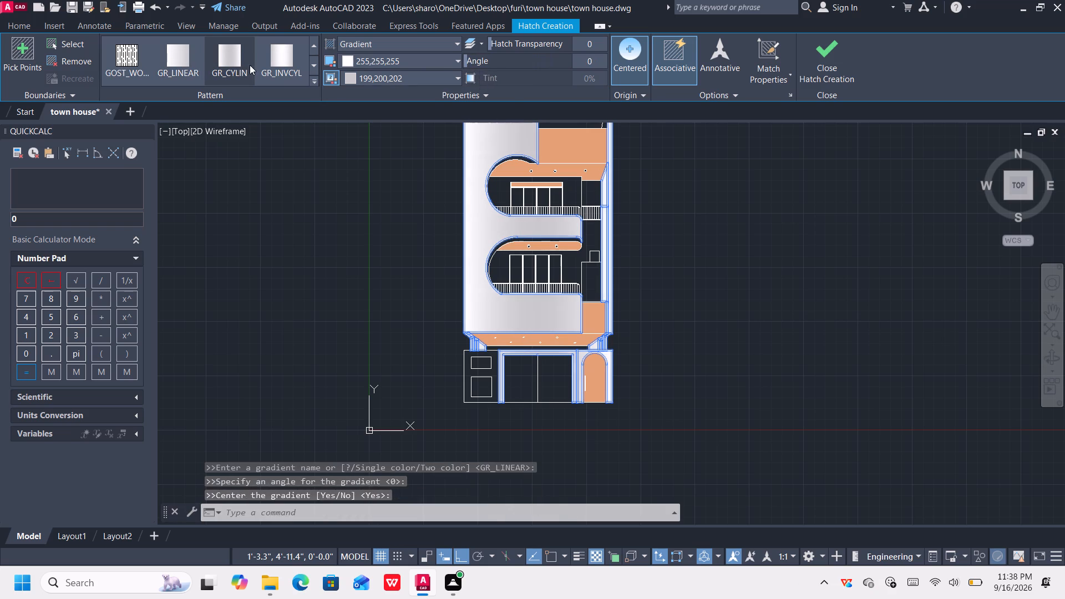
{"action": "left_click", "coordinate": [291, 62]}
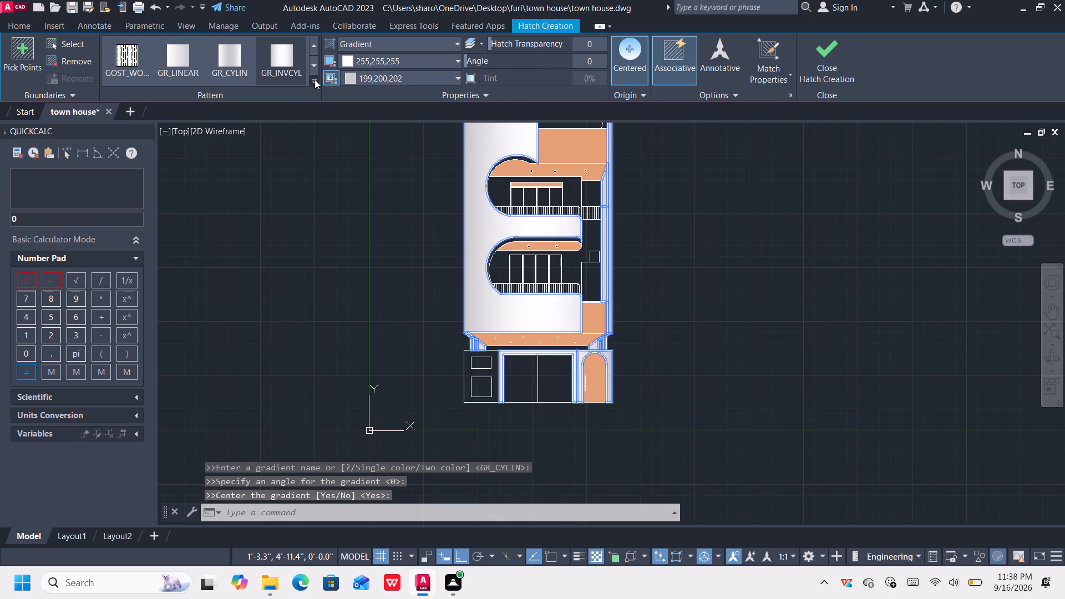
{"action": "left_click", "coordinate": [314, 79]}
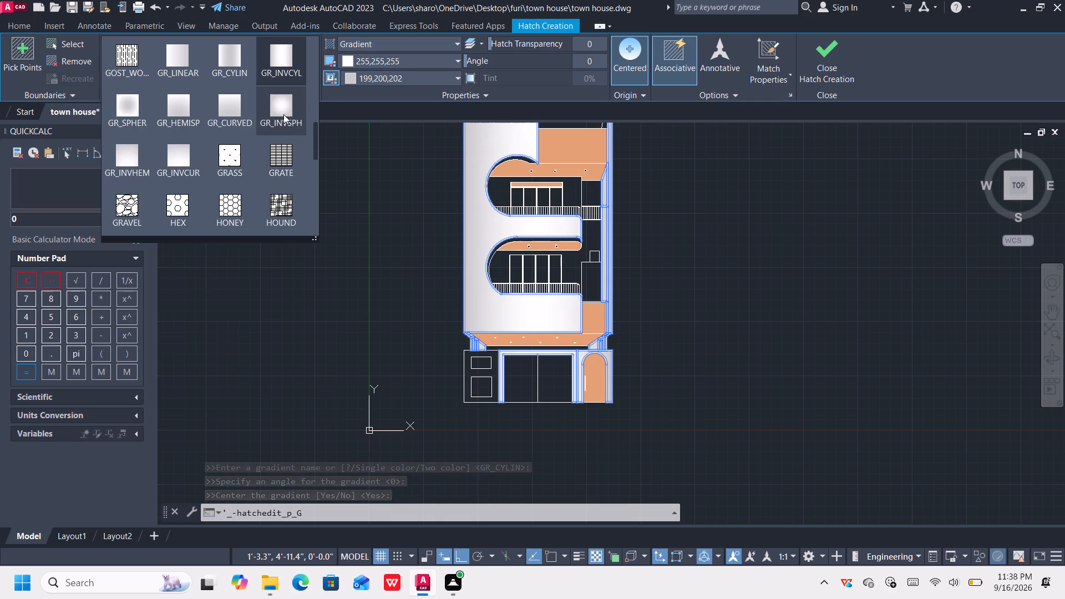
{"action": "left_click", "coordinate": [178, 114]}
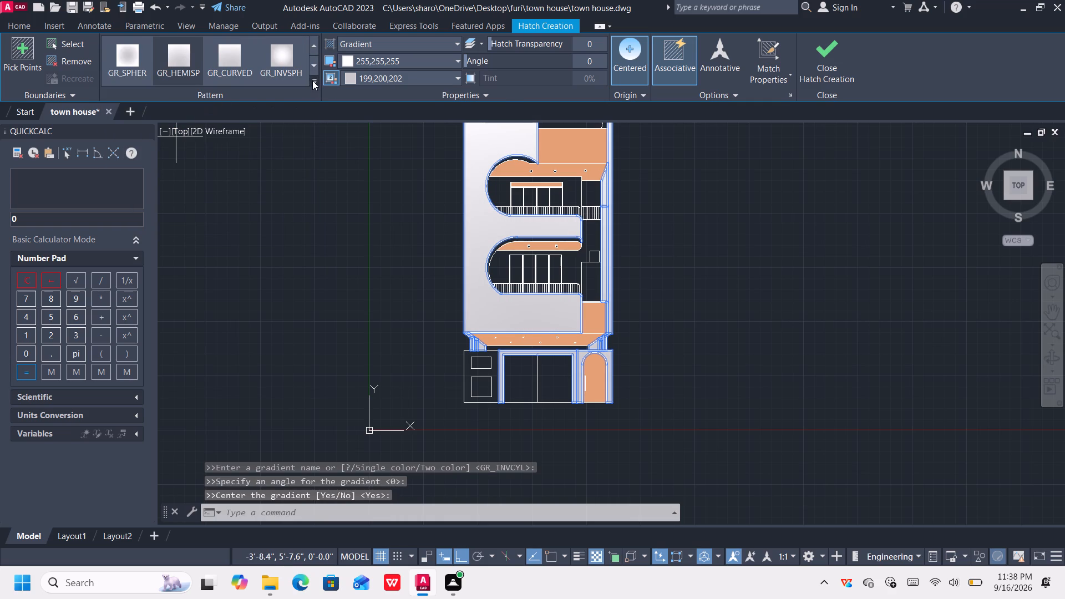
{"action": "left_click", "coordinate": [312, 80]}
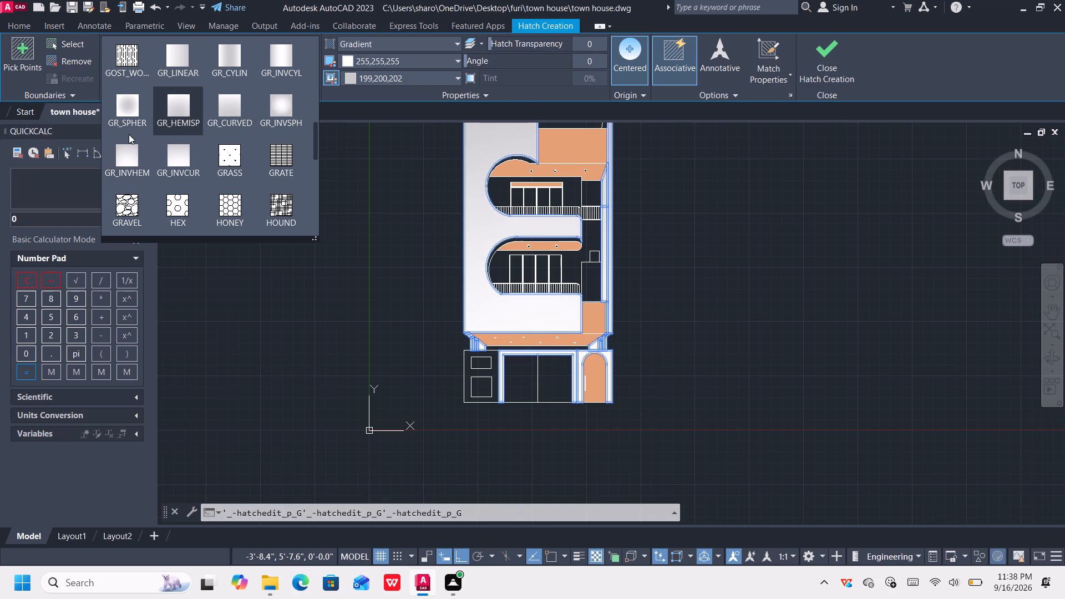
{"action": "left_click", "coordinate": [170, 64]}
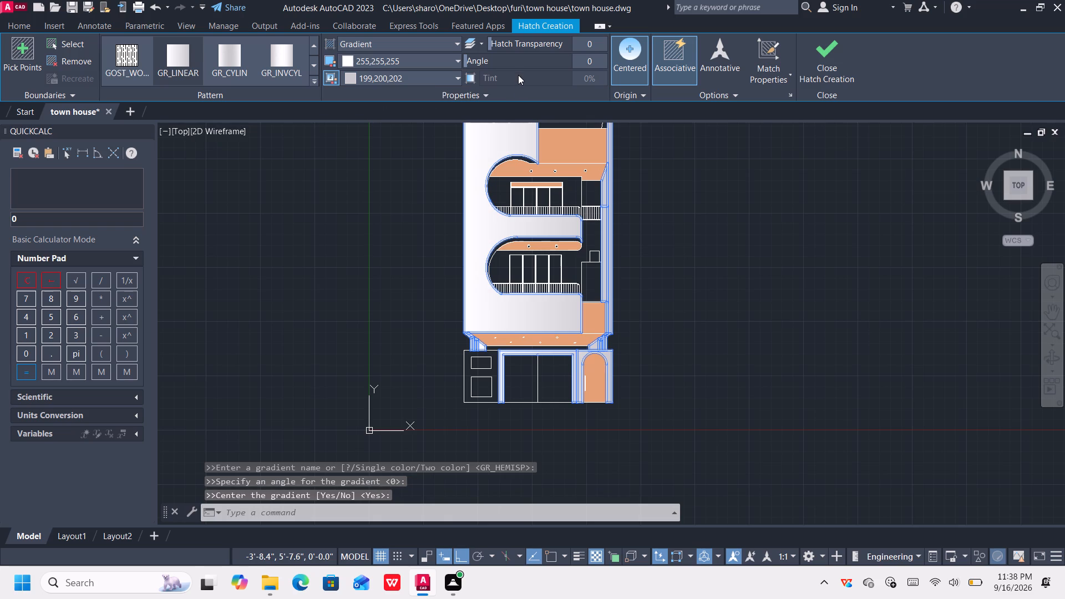
Finish the white-grey gradient fill of the facade.
{"action": "key", "text": "Return"}
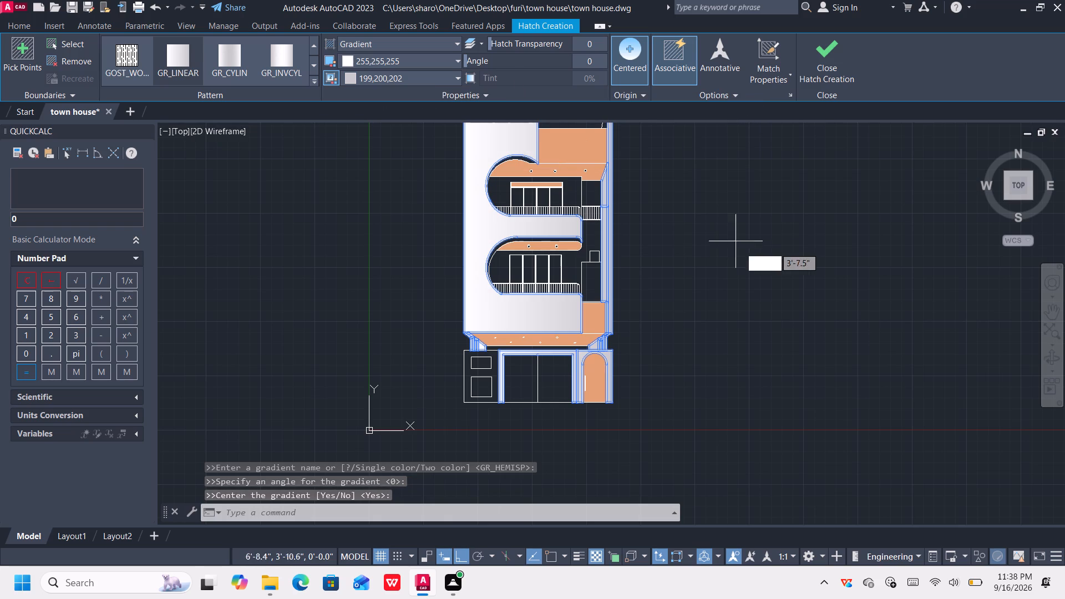
{"action": "key", "text": "Return"}
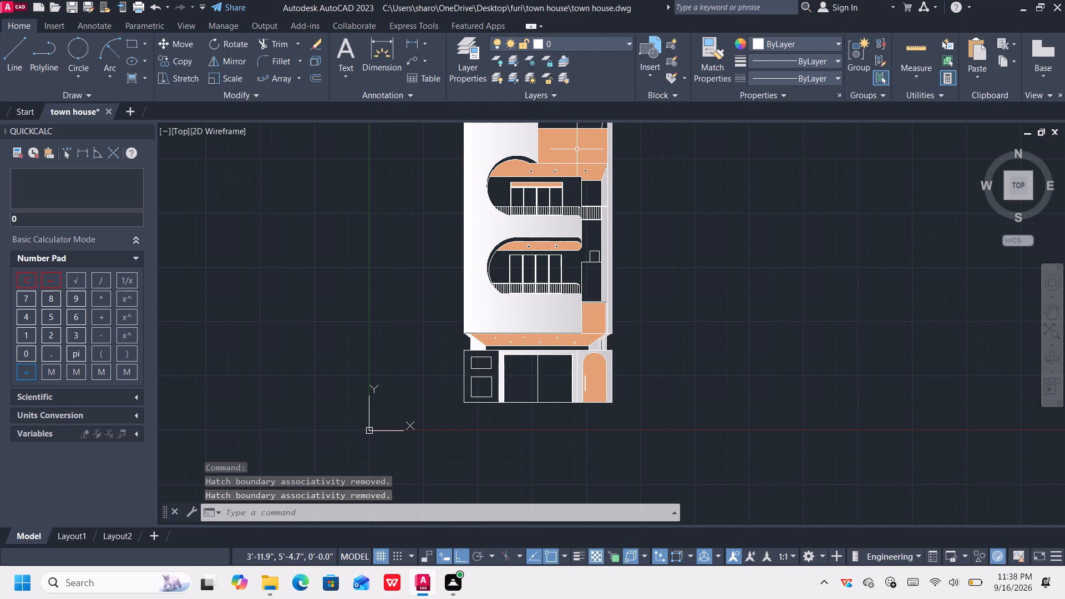
Select the facade's orange solid hatch and change its hatch type to Gradient.
{"action": "middle_click_drag", "start_coordinate": [574, 151], "coordinate": [533, 185]}
{"action": "left_click", "coordinate": [533, 185]}
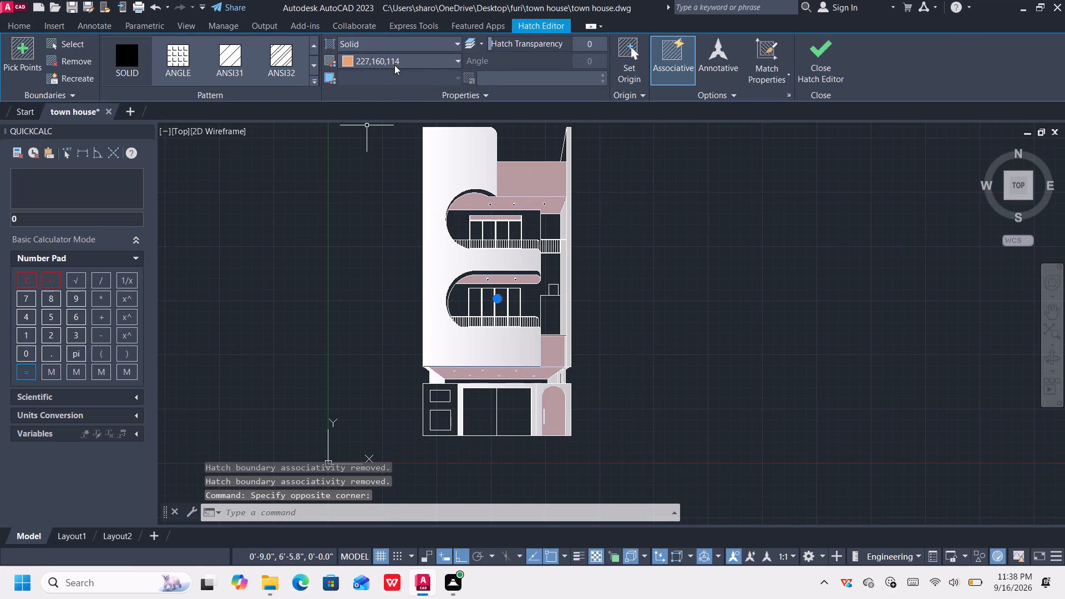
{"action": "left_click", "coordinate": [395, 77]}
{"action": "double_click", "coordinate": [454, 77]}
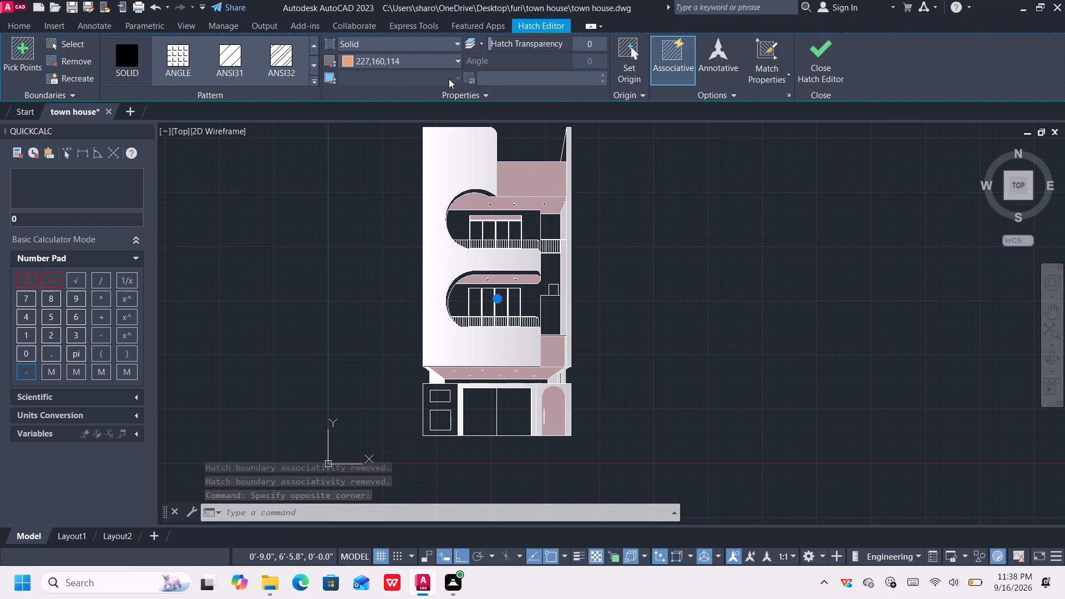
{"action": "left_click", "coordinate": [333, 44]}
{"action": "left_click", "coordinate": [430, 42]}
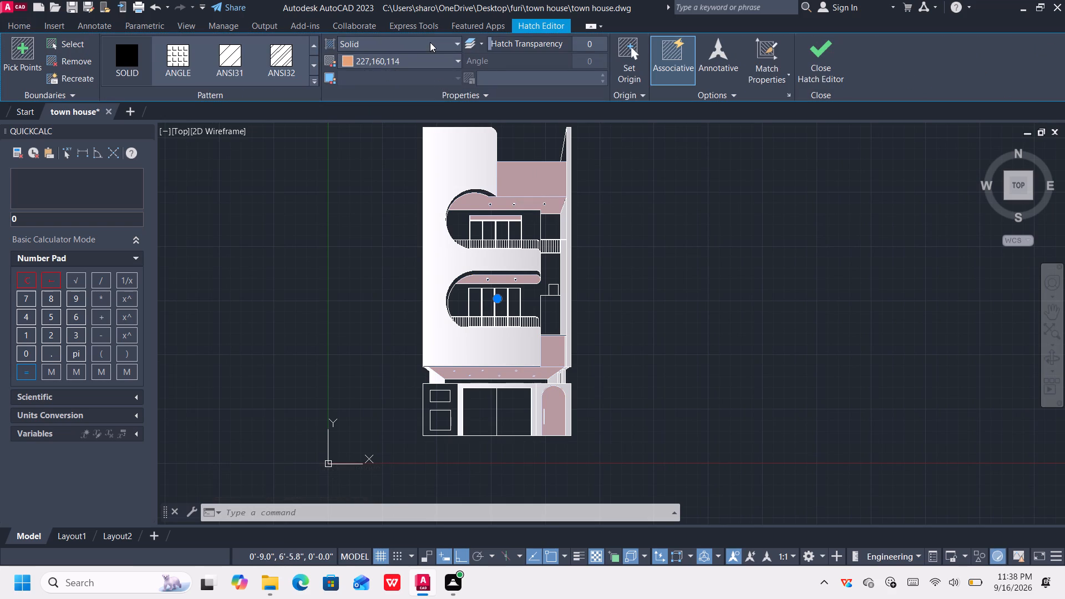
{"action": "left_click", "coordinate": [404, 75]}
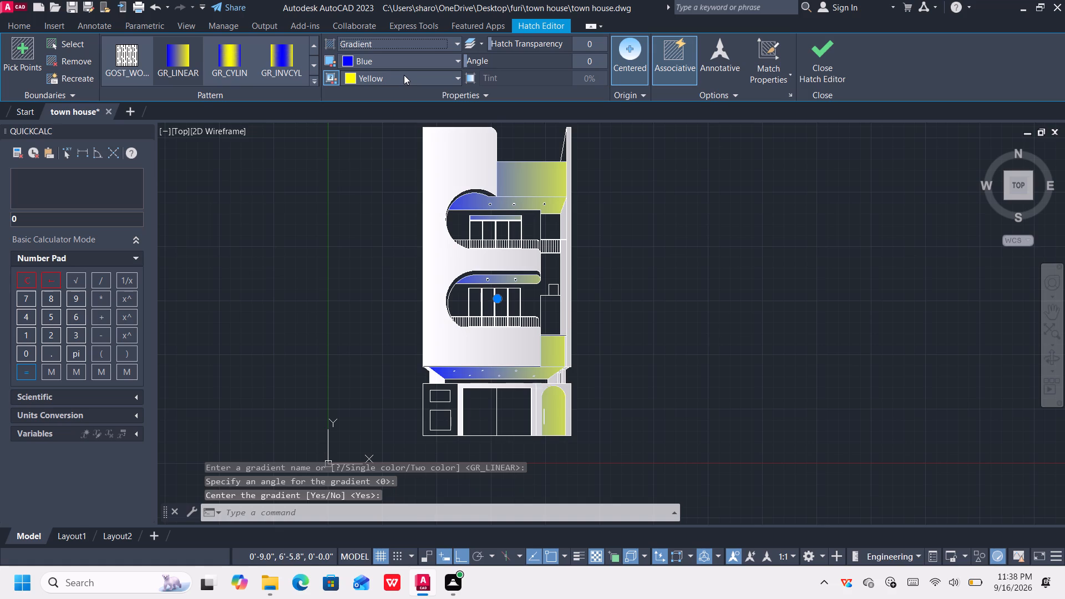
Set the selected hatch's gradient colours to 239,159,1 and 147,149,152, and reopen the first colour's choices.
{"action": "left_click", "coordinate": [395, 60]}
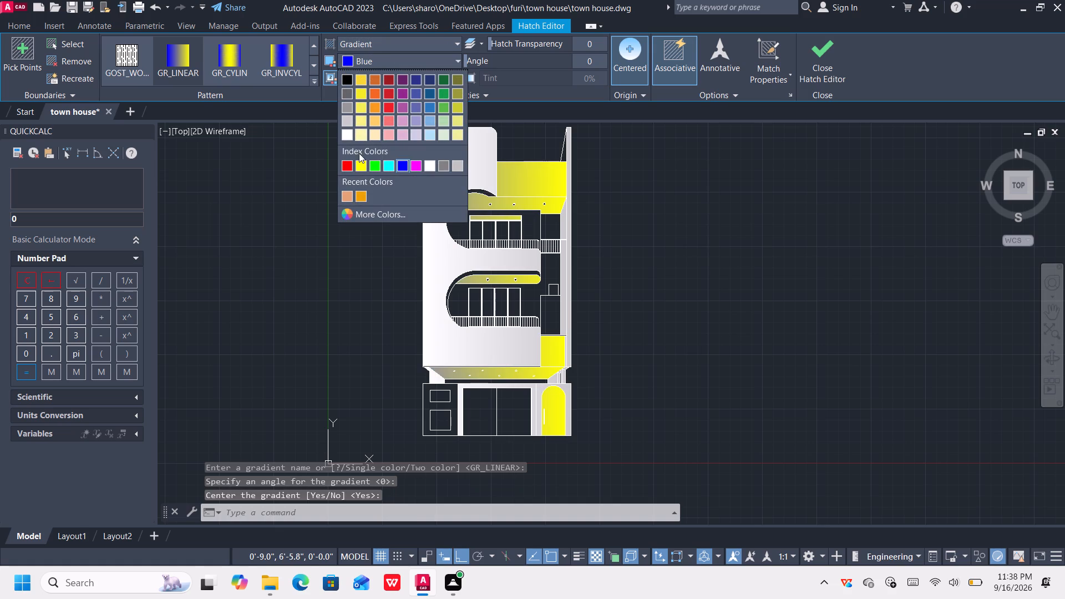
{"action": "left_click", "coordinate": [356, 195]}
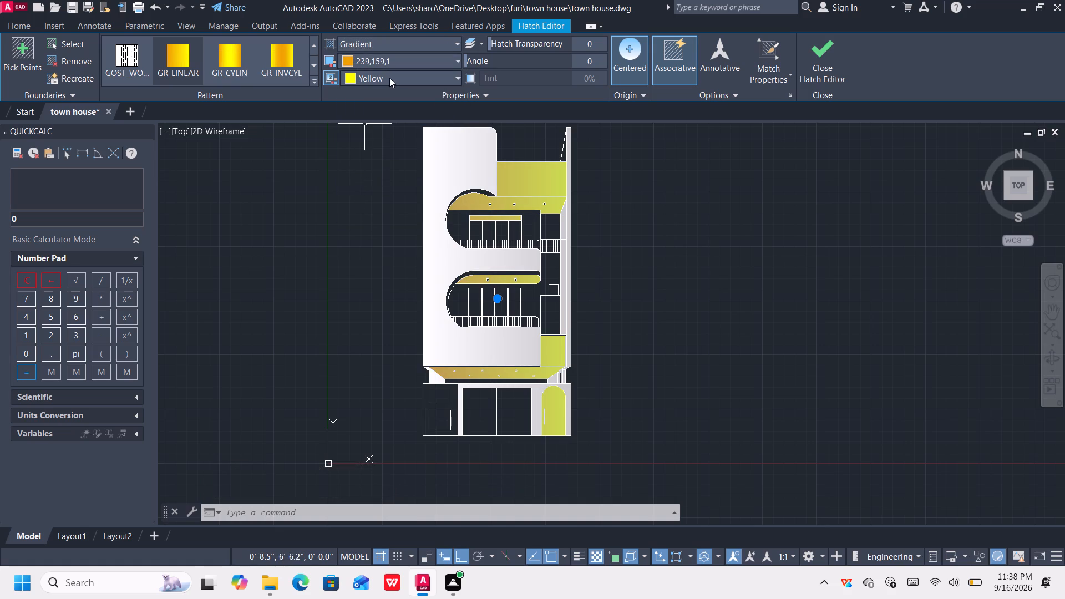
{"action": "left_click", "coordinate": [389, 78]}
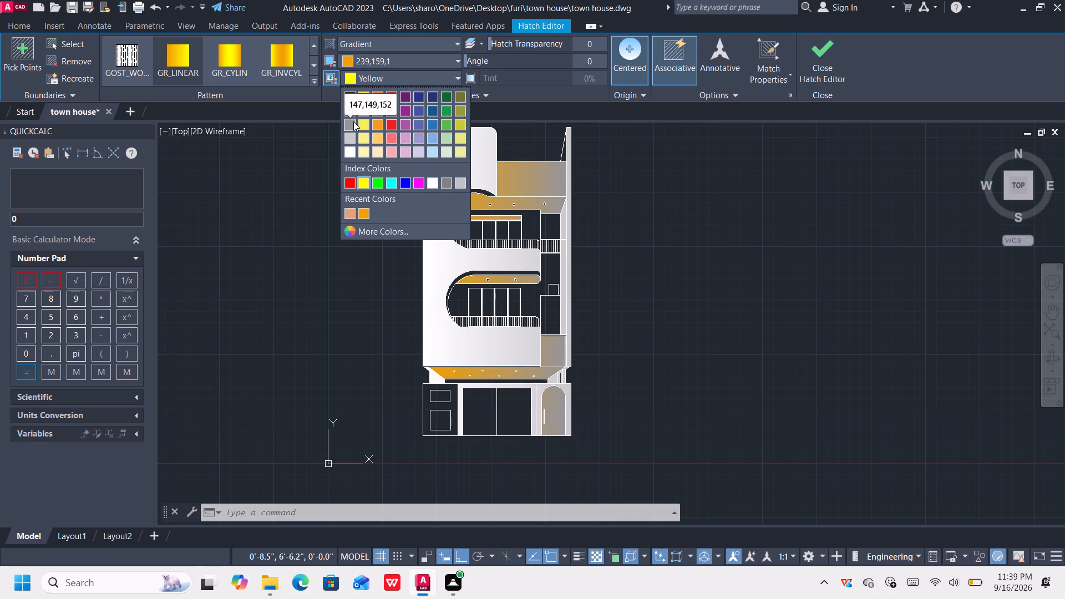
{"action": "left_click", "coordinate": [353, 121]}
{"action": "left_click", "coordinate": [377, 62]}
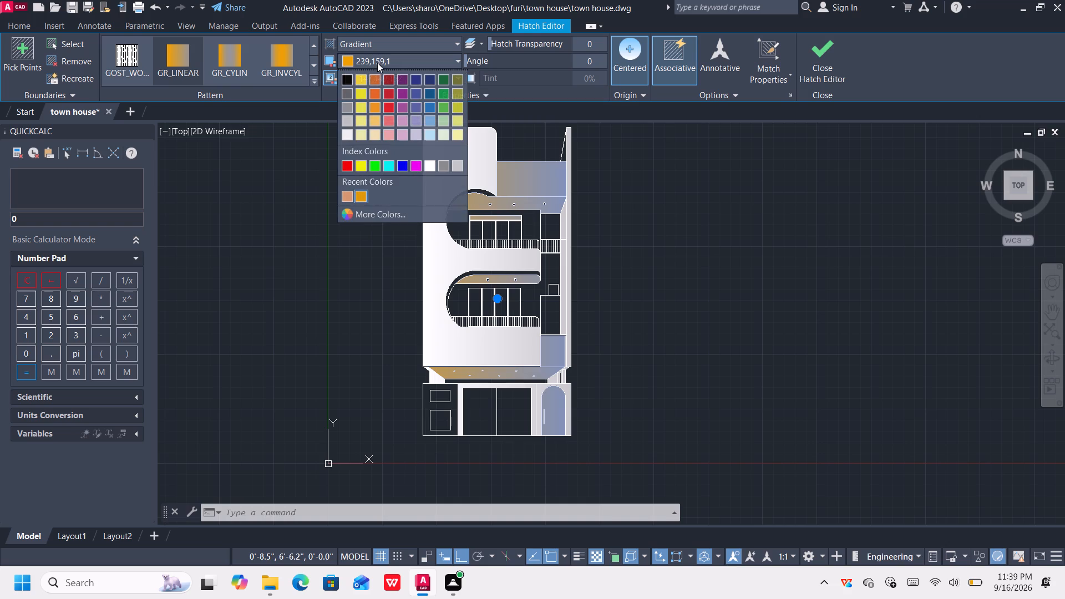
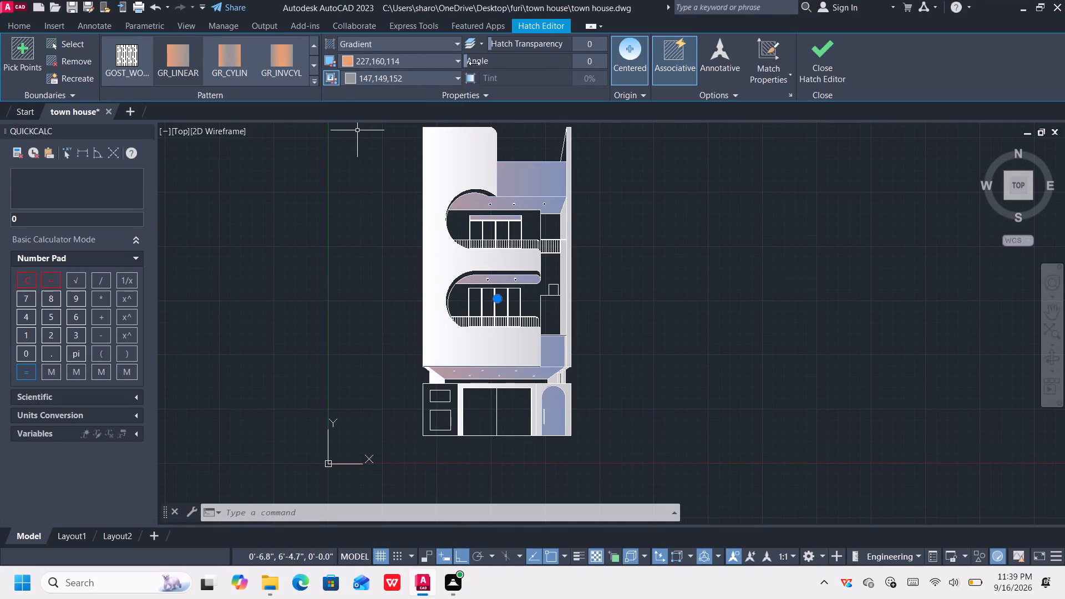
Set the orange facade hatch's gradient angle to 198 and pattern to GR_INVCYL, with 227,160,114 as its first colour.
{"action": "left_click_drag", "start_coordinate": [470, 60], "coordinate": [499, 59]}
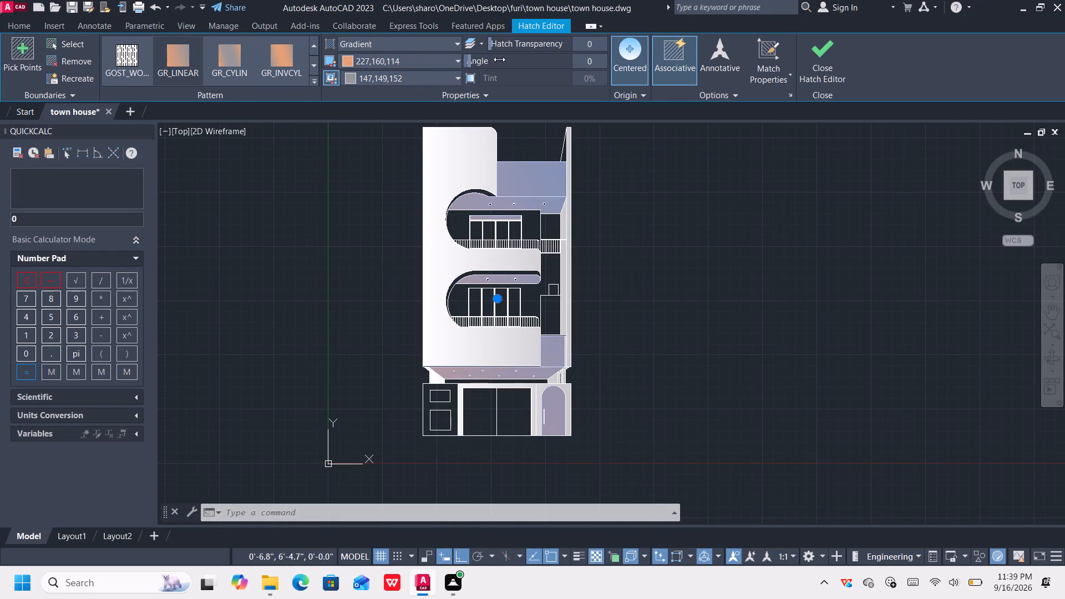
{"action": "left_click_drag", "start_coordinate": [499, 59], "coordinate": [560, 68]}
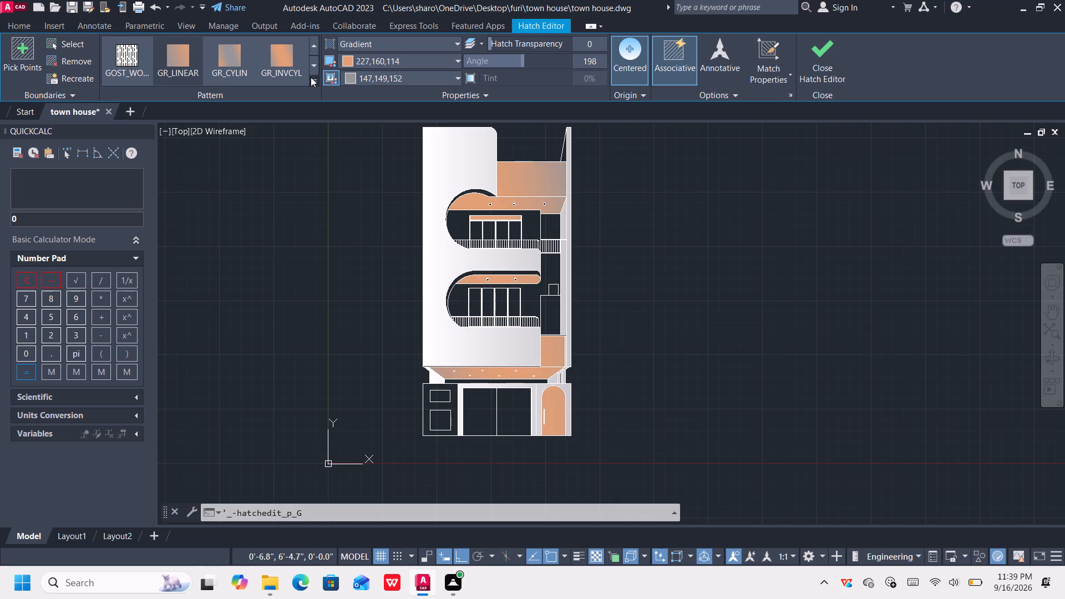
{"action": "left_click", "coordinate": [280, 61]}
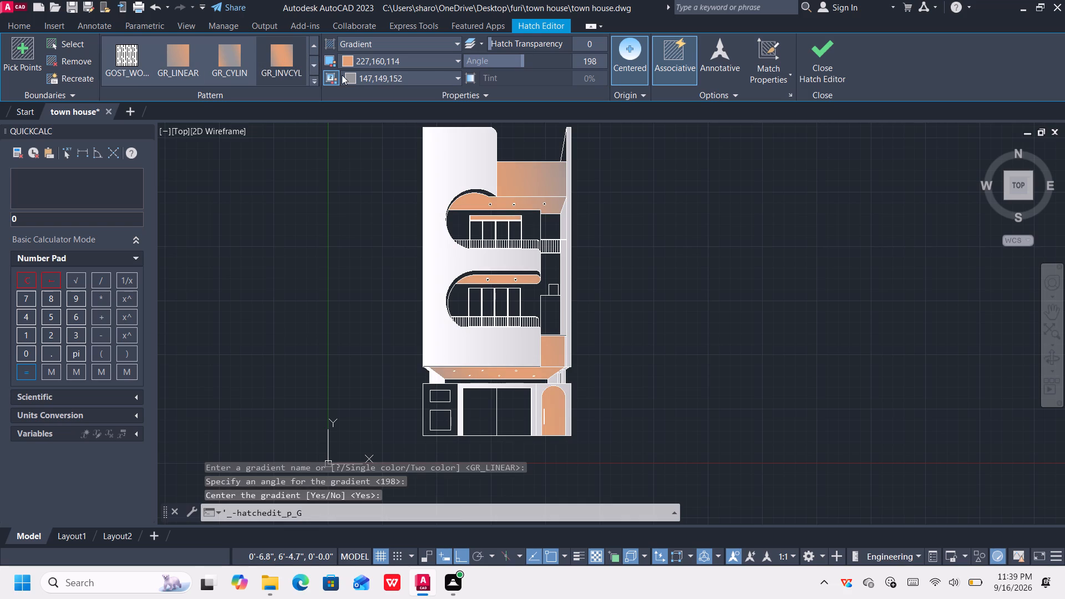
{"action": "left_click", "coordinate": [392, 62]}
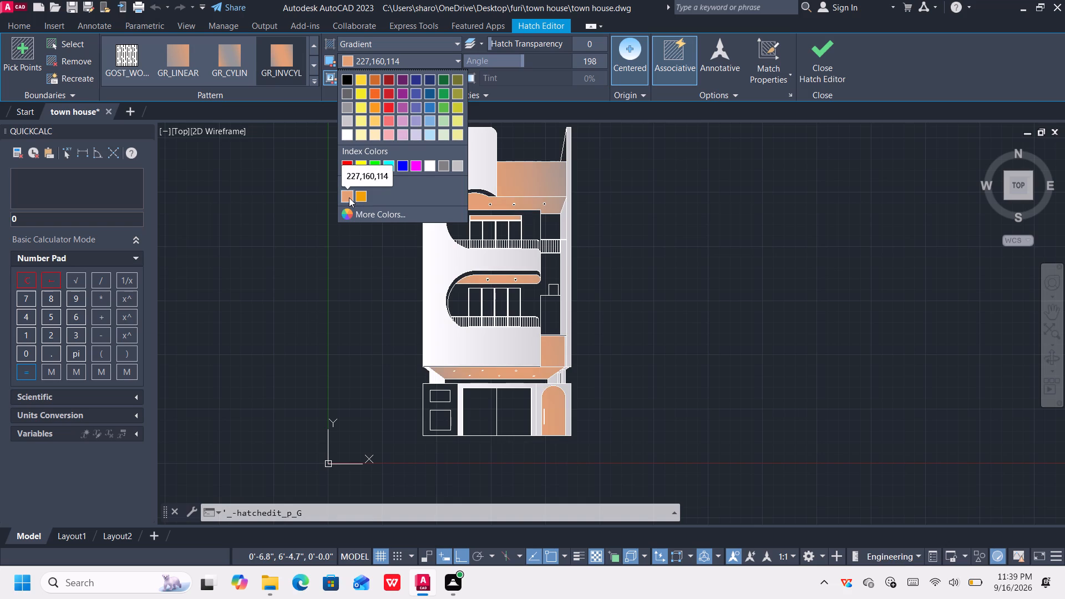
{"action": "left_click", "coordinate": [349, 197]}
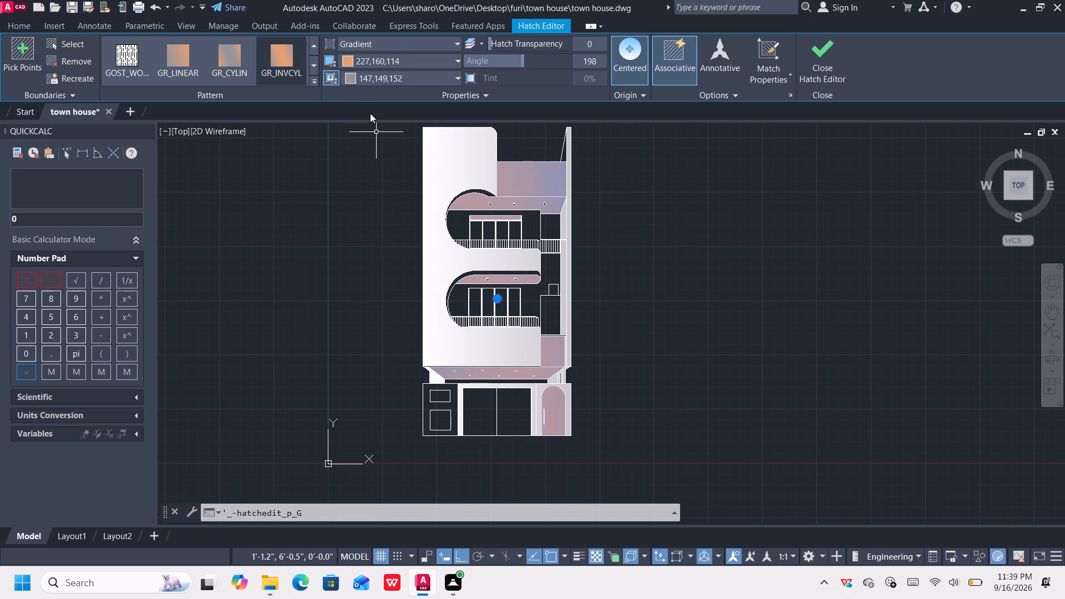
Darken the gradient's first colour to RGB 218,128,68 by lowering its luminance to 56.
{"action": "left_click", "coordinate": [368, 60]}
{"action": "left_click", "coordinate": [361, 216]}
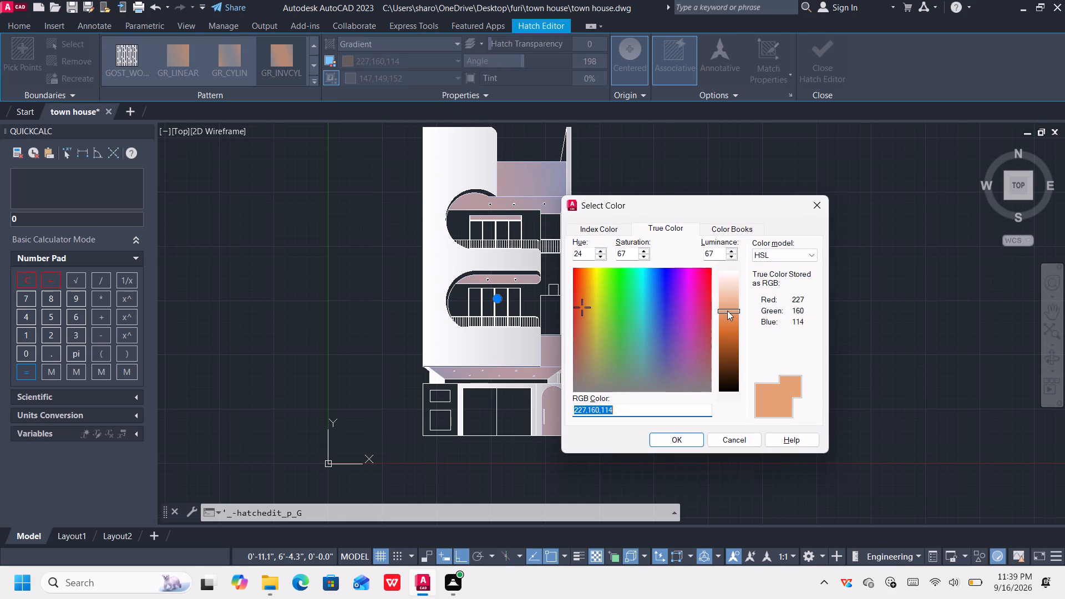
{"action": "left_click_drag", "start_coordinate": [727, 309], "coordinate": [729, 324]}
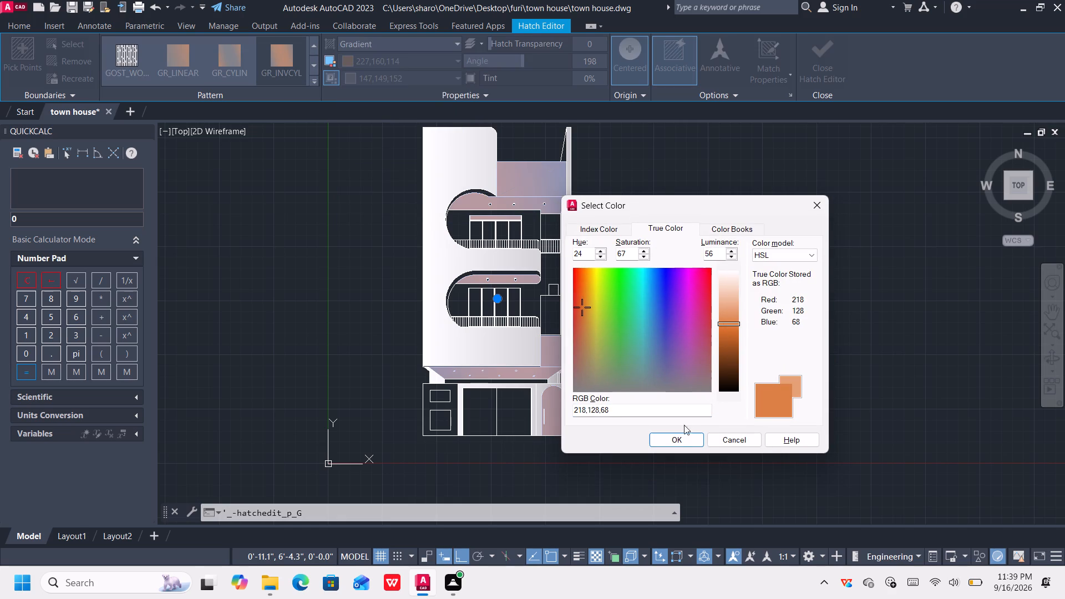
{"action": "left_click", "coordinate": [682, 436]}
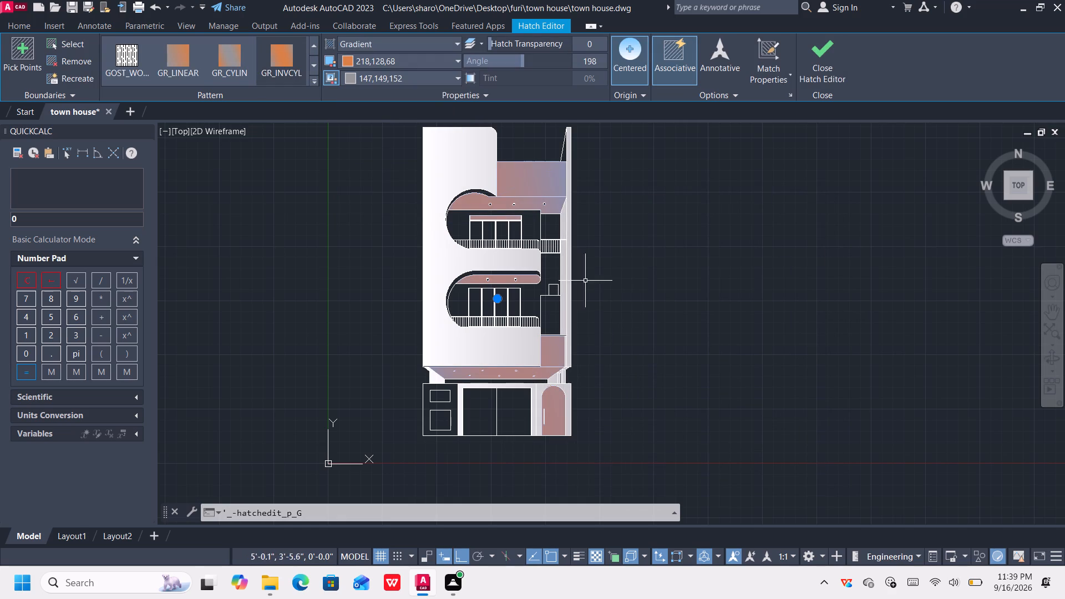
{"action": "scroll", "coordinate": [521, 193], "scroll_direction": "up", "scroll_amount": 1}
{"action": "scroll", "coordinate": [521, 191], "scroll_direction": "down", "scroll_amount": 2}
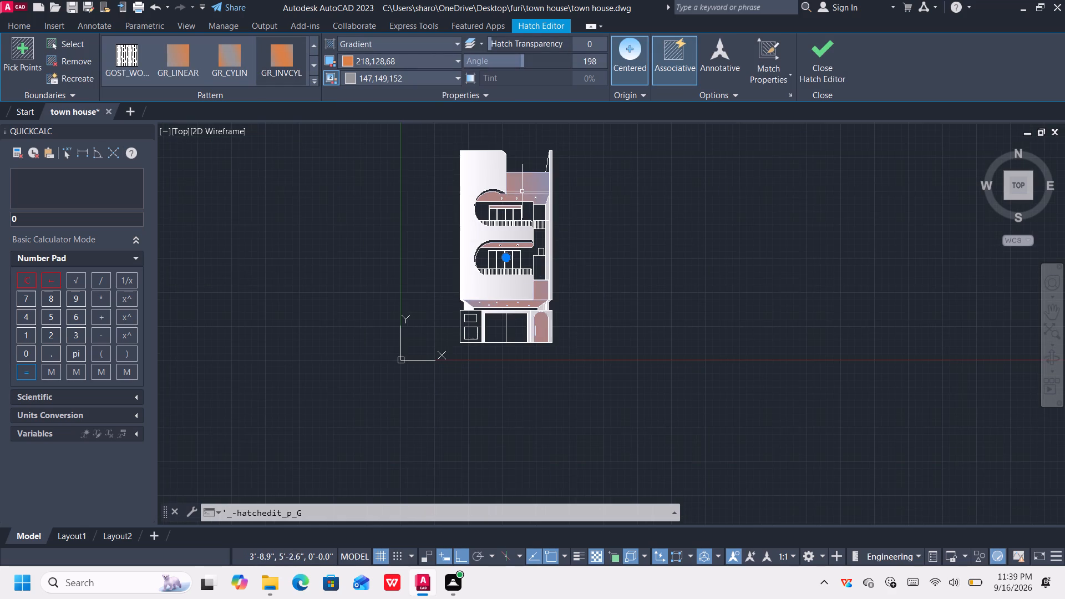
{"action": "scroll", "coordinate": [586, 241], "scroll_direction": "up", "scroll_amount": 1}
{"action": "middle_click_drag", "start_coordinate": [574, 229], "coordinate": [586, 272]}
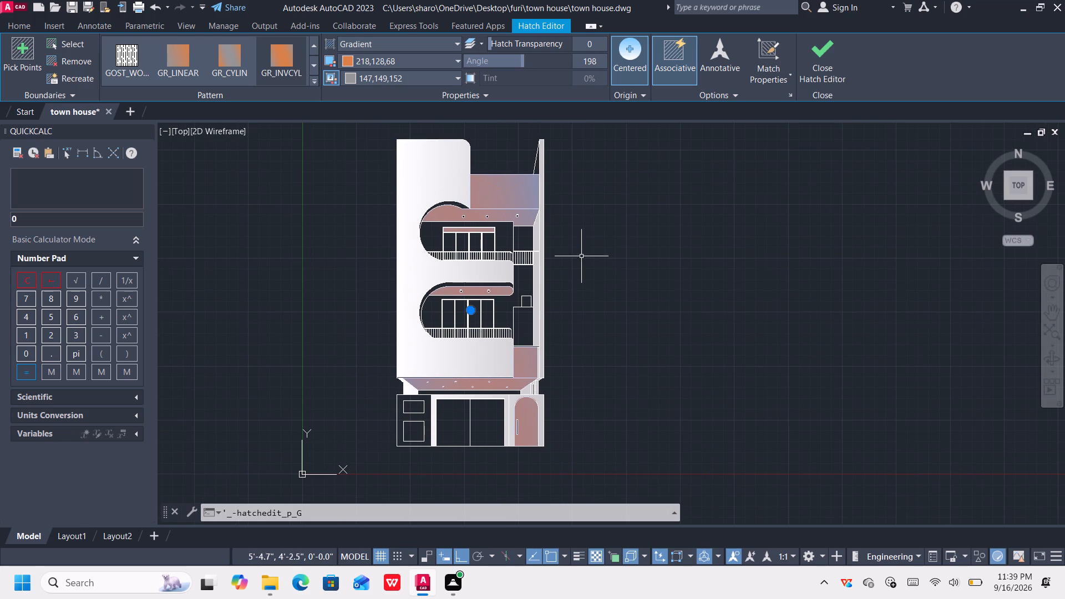
Change the facade hatch from gradient to a solid fill in colour 227,160,114 and finish editing it.
{"action": "left_click", "coordinate": [418, 39]}
{"action": "left_click", "coordinate": [403, 60]}
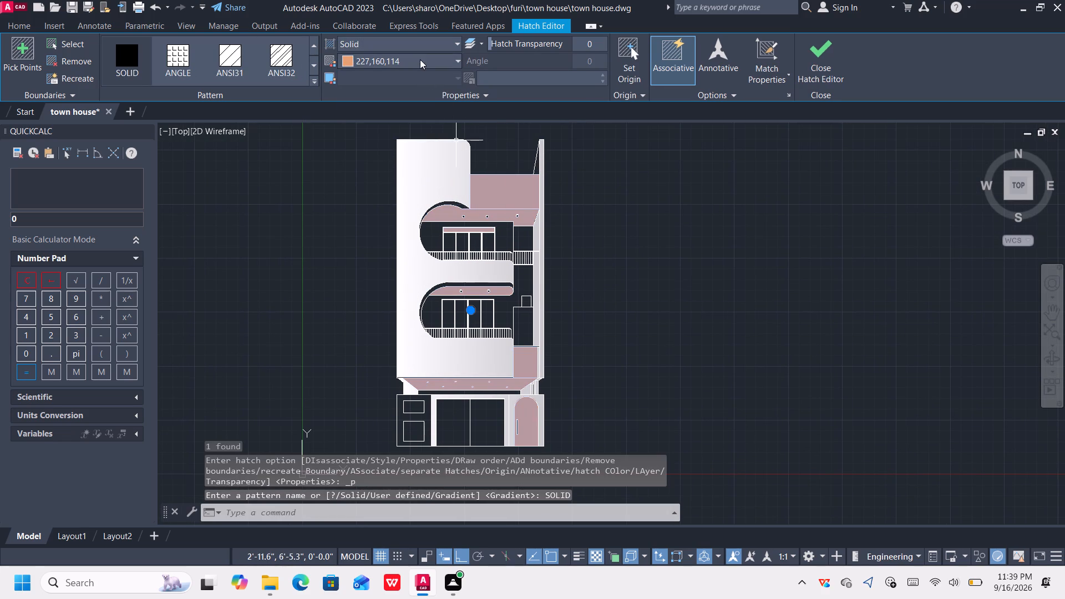
{"action": "left_click", "coordinate": [419, 59]}
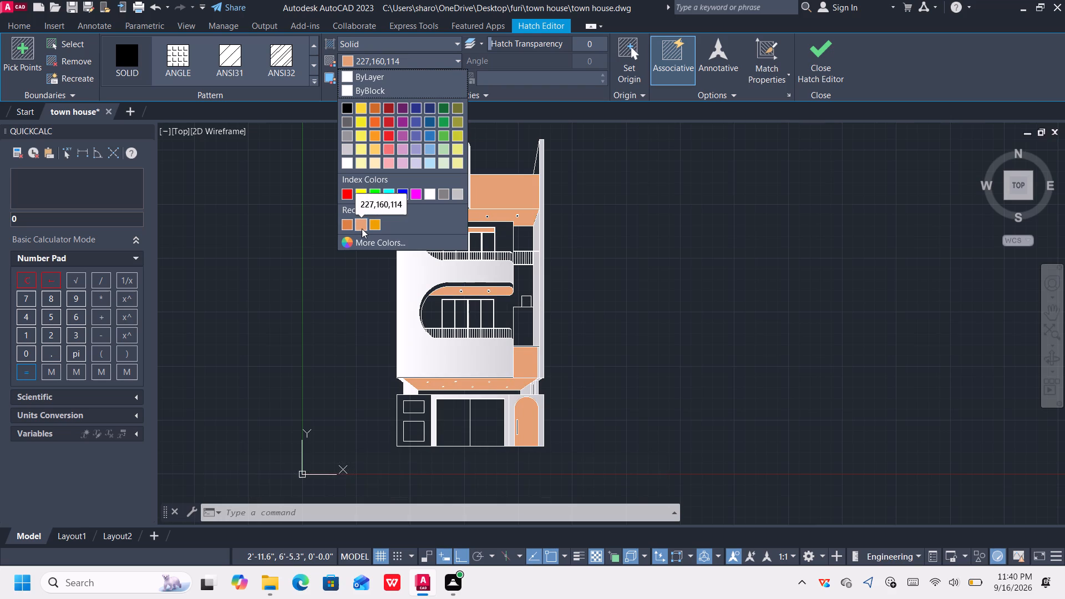
{"action": "left_click", "coordinate": [362, 227]}
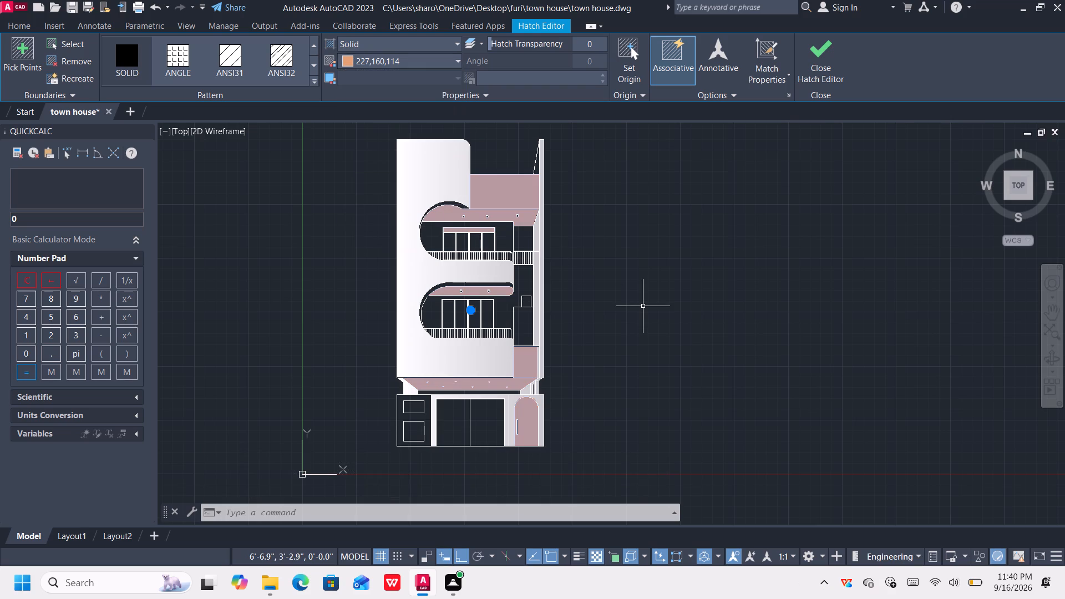
{"action": "key", "text": "Return"}
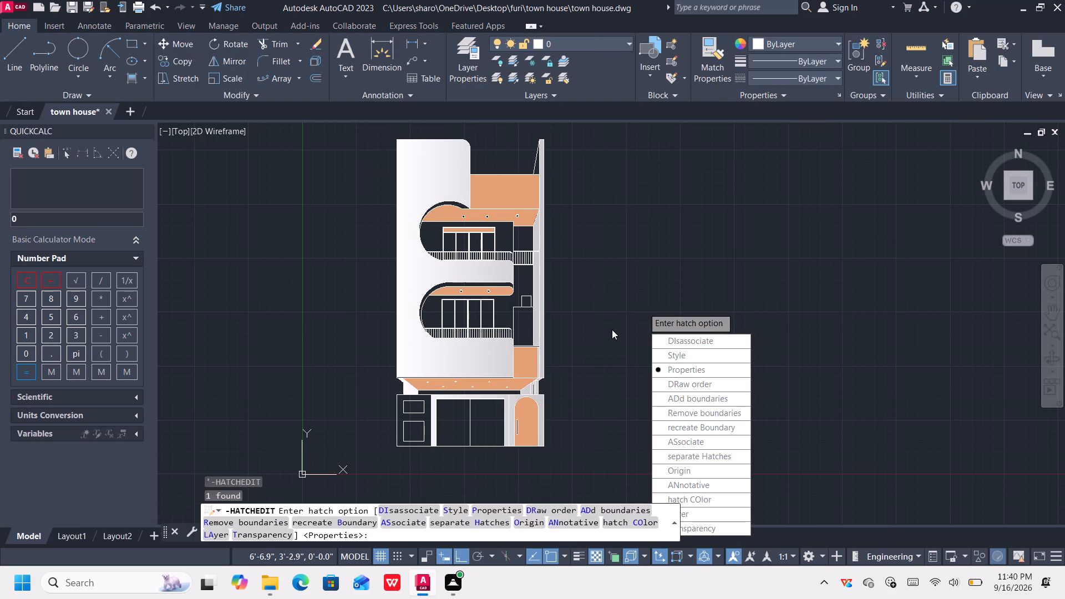
{"action": "key", "text": "Escape"}
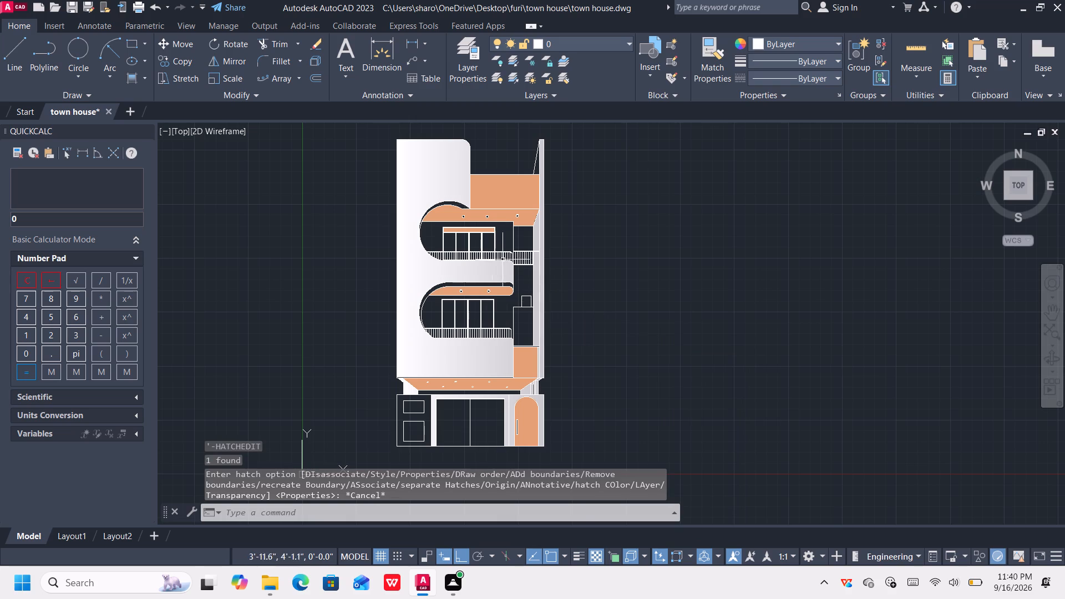
Start a solid hatch in colour 255,255,255 and fill the curved bands edging the upper and lower balcony openings.
{"action": "scroll", "coordinate": [469, 192], "scroll_direction": "up", "scroll_amount": 1}
{"action": "middle_click_drag", "start_coordinate": [496, 197], "coordinate": [499, 227]}
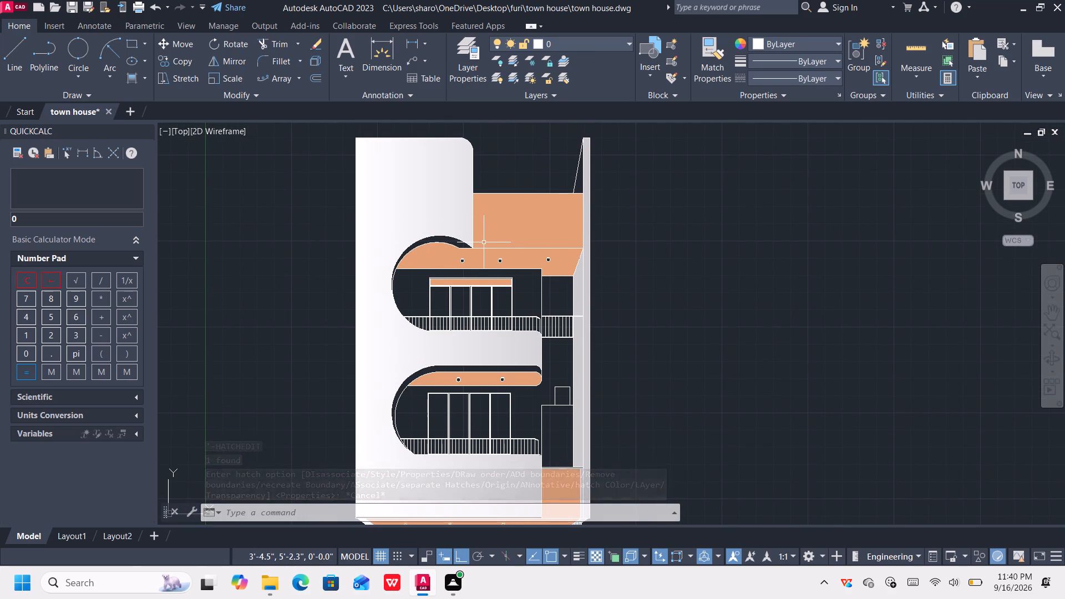
{"action": "key", "text": "h"}
{"action": "key", "text": "Return"}
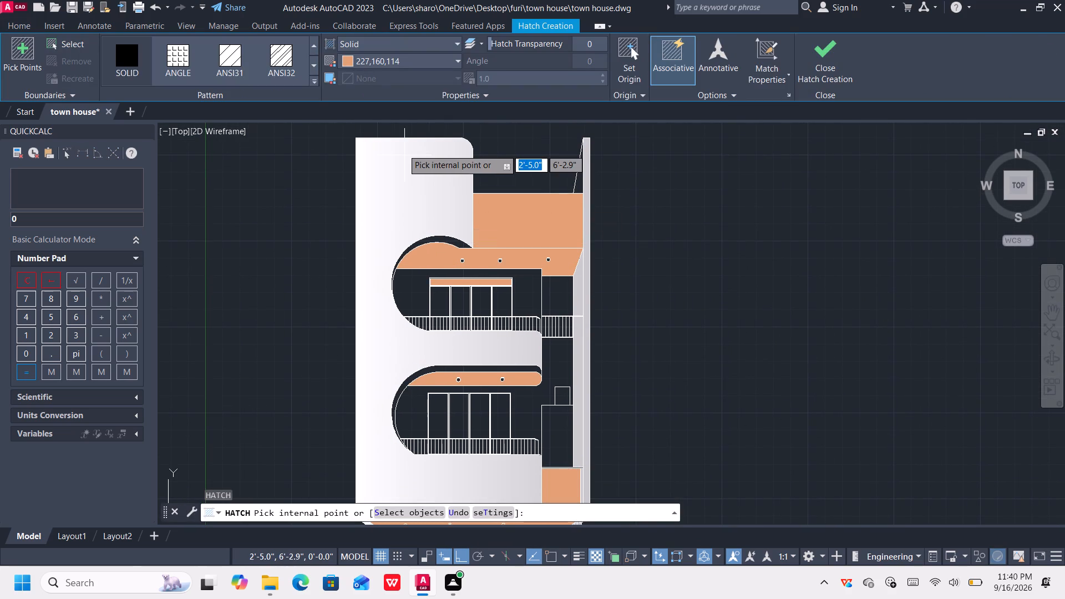
{"action": "left_click", "coordinate": [397, 57]}
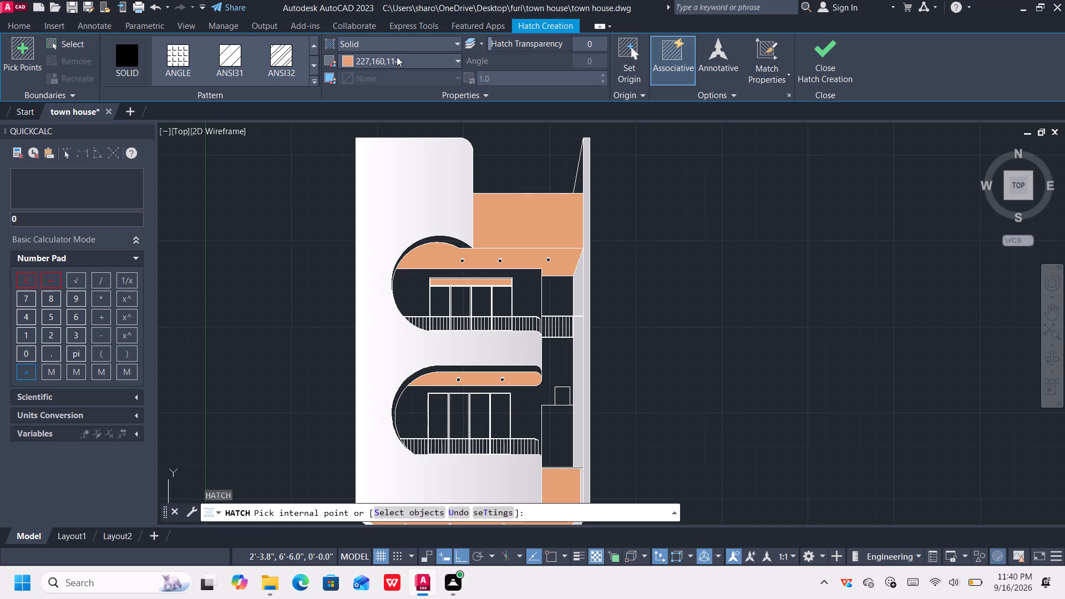
{"action": "left_click", "coordinate": [347, 175]}
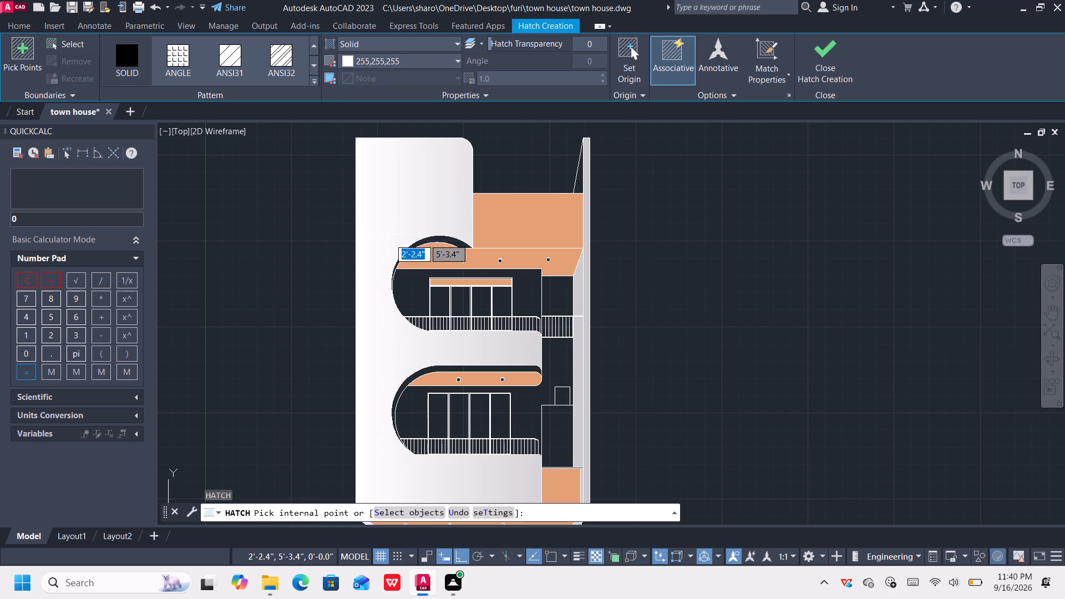
{"action": "scroll", "coordinate": [404, 230], "scroll_direction": "up", "scroll_amount": 2}
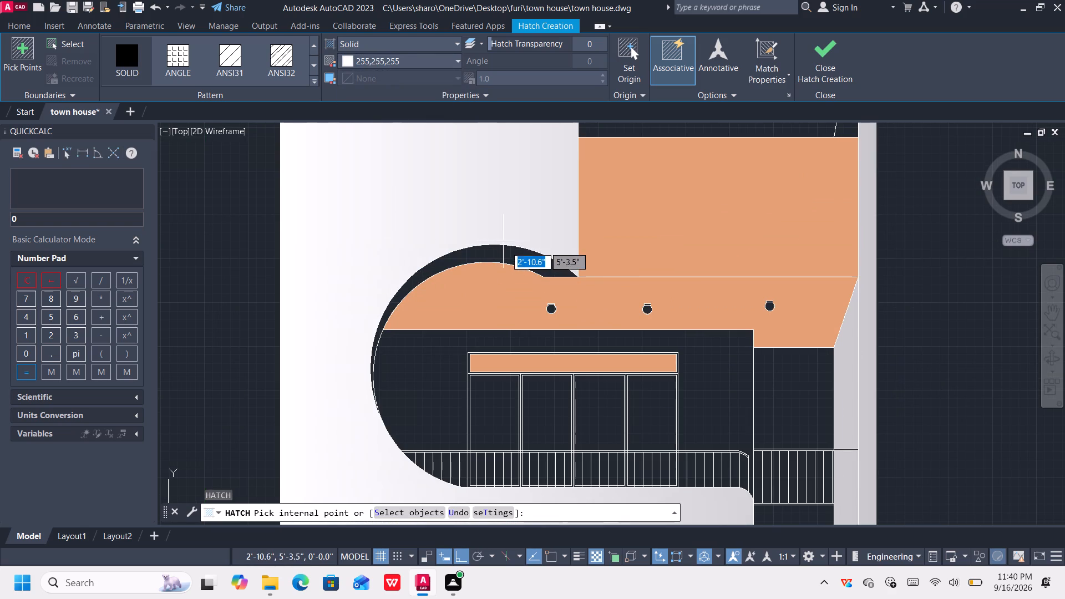
{"action": "left_click", "coordinate": [513, 260]}
{"action": "scroll", "coordinate": [520, 271], "scroll_direction": "down", "scroll_amount": 3}
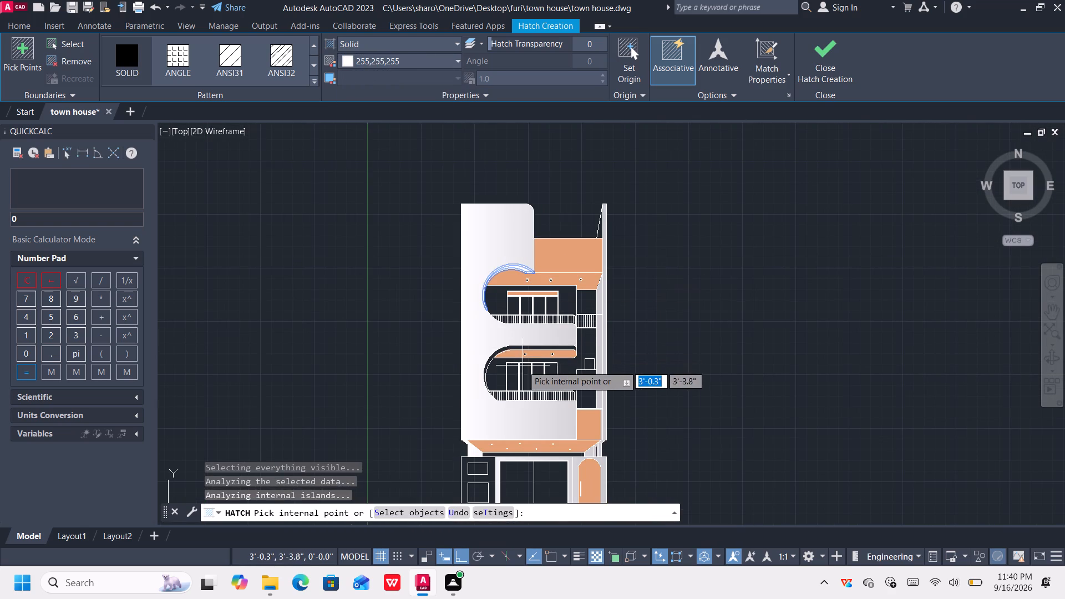
{"action": "middle_click_drag", "start_coordinate": [522, 364], "coordinate": [490, 266]}
{"action": "scroll", "coordinate": [480, 259], "scroll_direction": "up", "scroll_amount": 1}
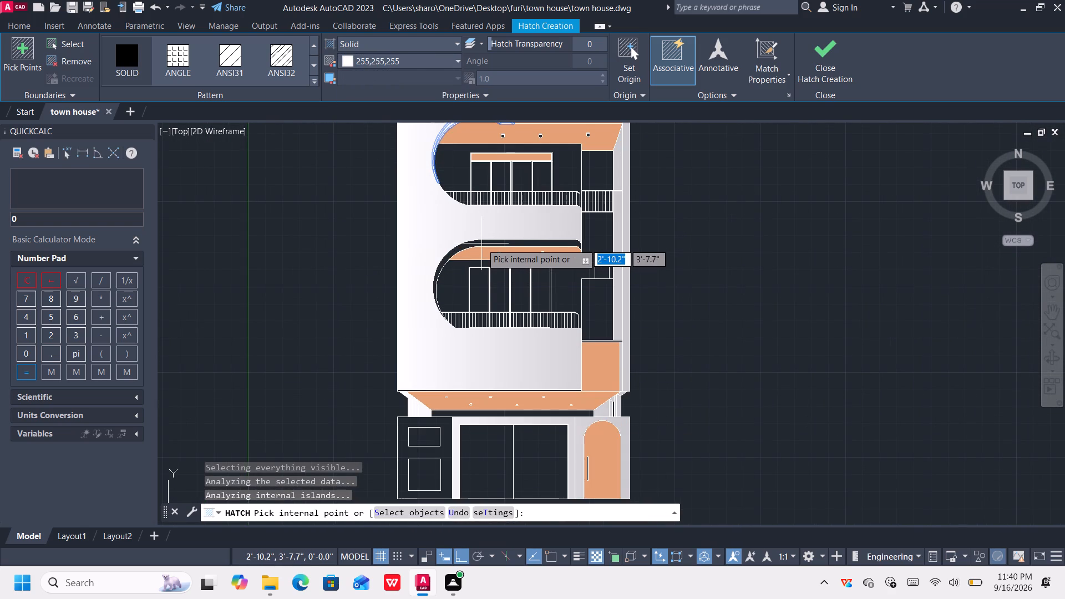
{"action": "left_click", "coordinate": [481, 243]}
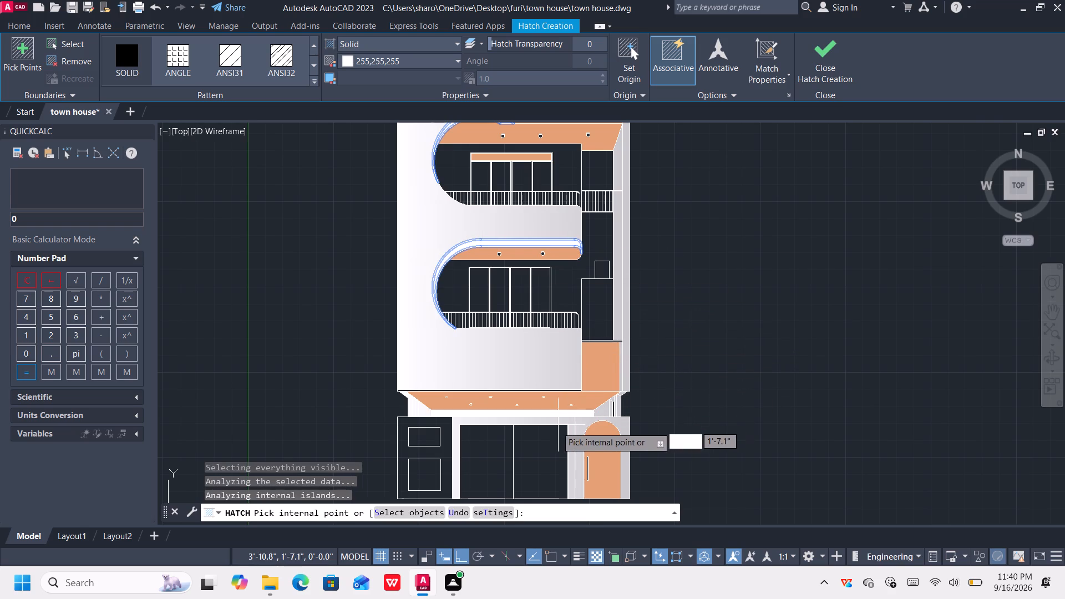
Add the ground-floor garage door frame and the wall around the arched door to the white solid hatch.
{"action": "middle_click_drag", "start_coordinate": [536, 446], "coordinate": [531, 430]}
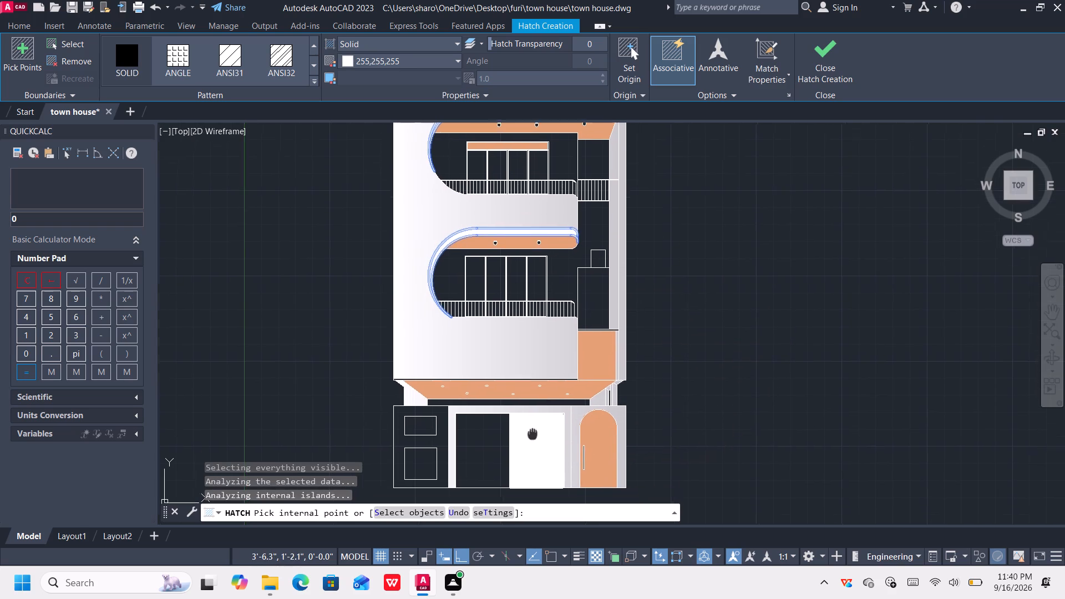
{"action": "middle_click_drag", "start_coordinate": [531, 430], "coordinate": [529, 394]}
{"action": "scroll", "coordinate": [530, 415], "scroll_direction": "down", "scroll_amount": 1}
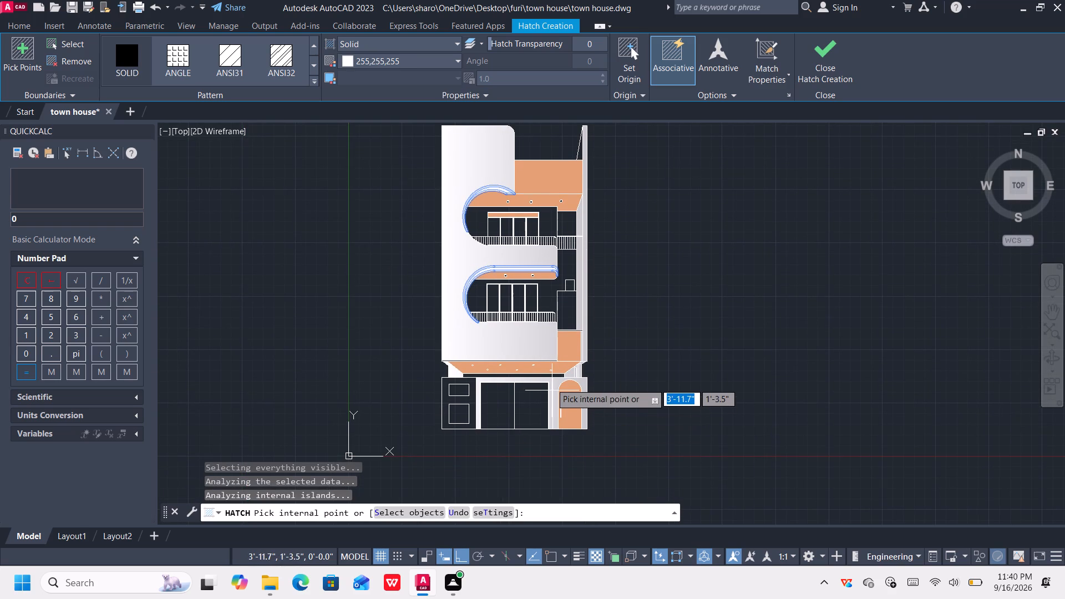
{"action": "scroll", "coordinate": [550, 383], "scroll_direction": "up", "scroll_amount": 3}
{"action": "left_click", "coordinate": [546, 379]}
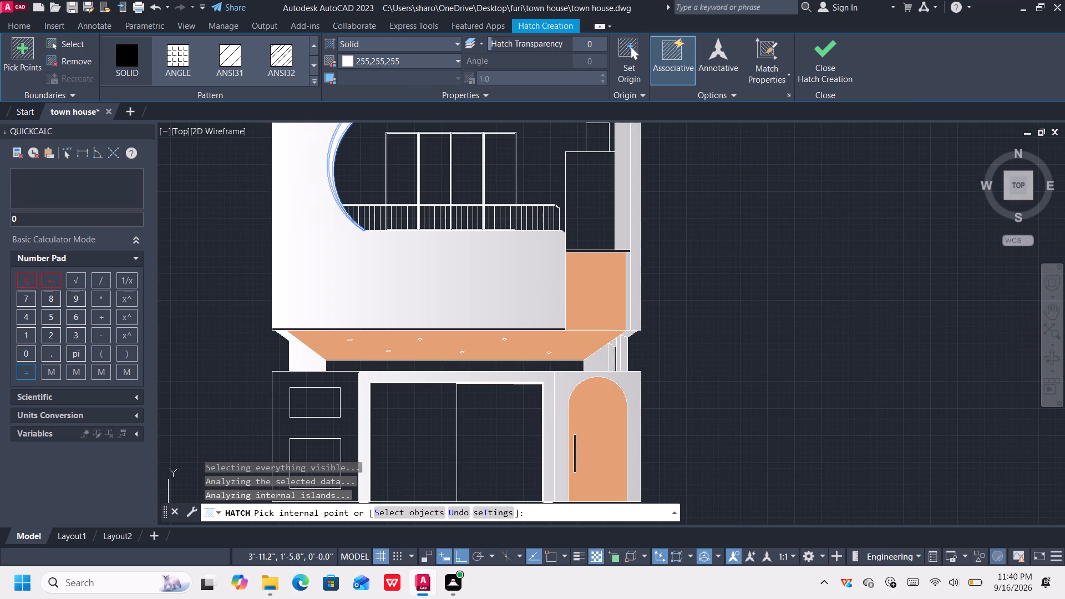
{"action": "left_click", "coordinate": [569, 382]}
{"action": "scroll", "coordinate": [579, 399], "scroll_direction": "down", "scroll_amount": 2}
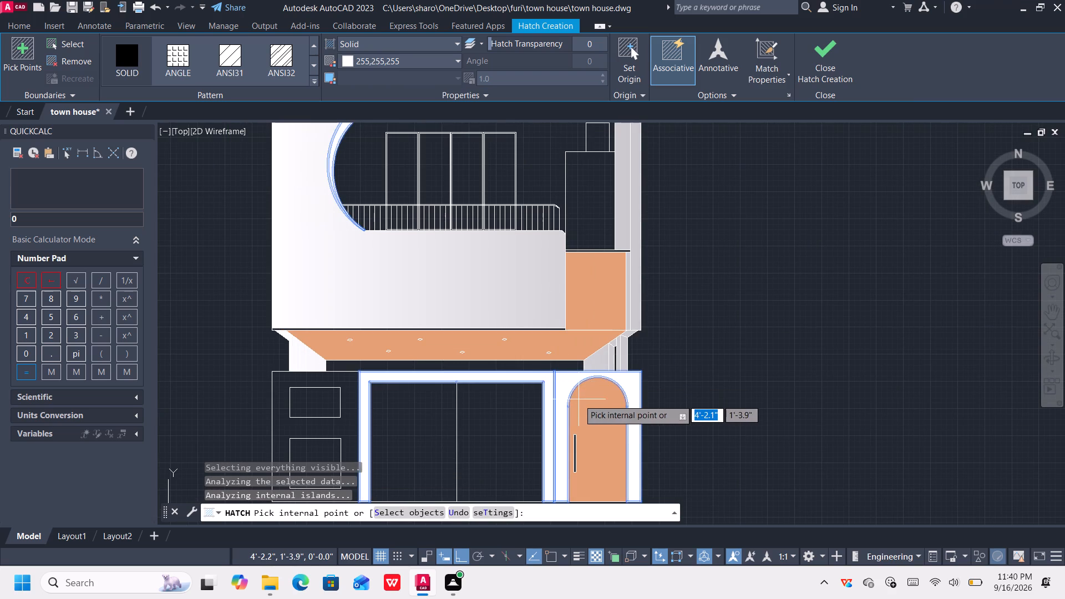
{"action": "scroll", "coordinate": [579, 399], "scroll_direction": "down", "scroll_amount": 1}
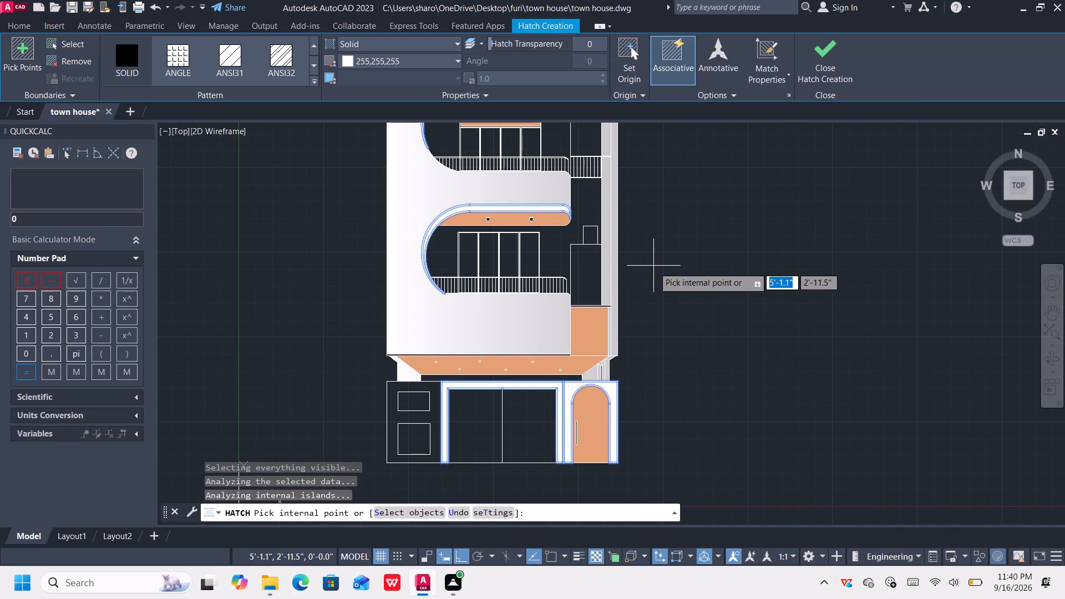
Add the large curved main facade wall around the balconies to the white solid hatch.
{"action": "middle_click_drag", "start_coordinate": [654, 273], "coordinate": [657, 373]}
{"action": "left_click", "coordinate": [433, 280]}
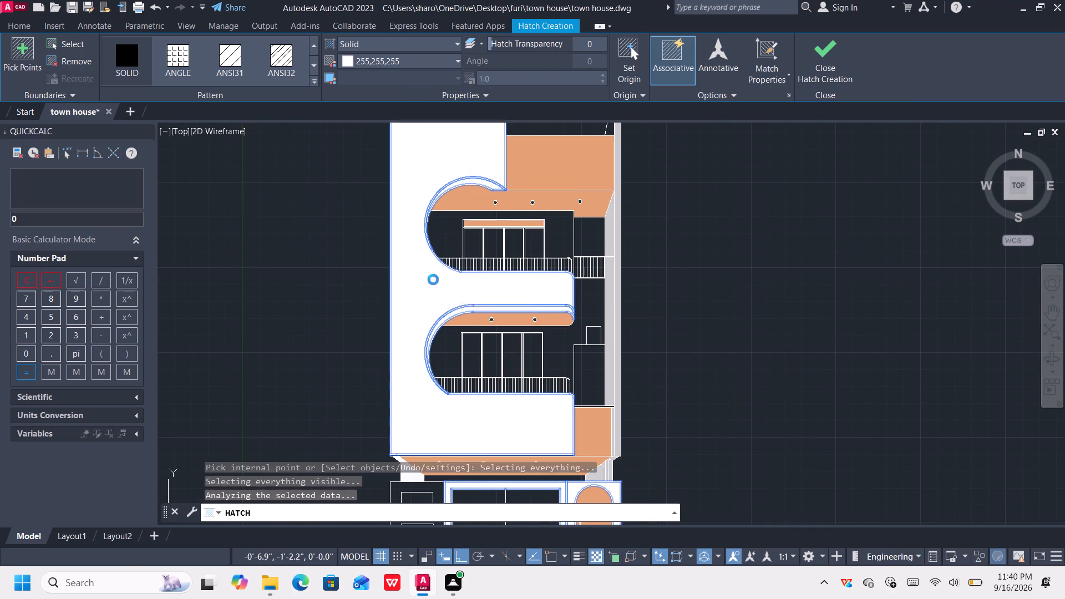
{"action": "scroll", "coordinate": [610, 278], "scroll_direction": "down", "scroll_amount": 1}
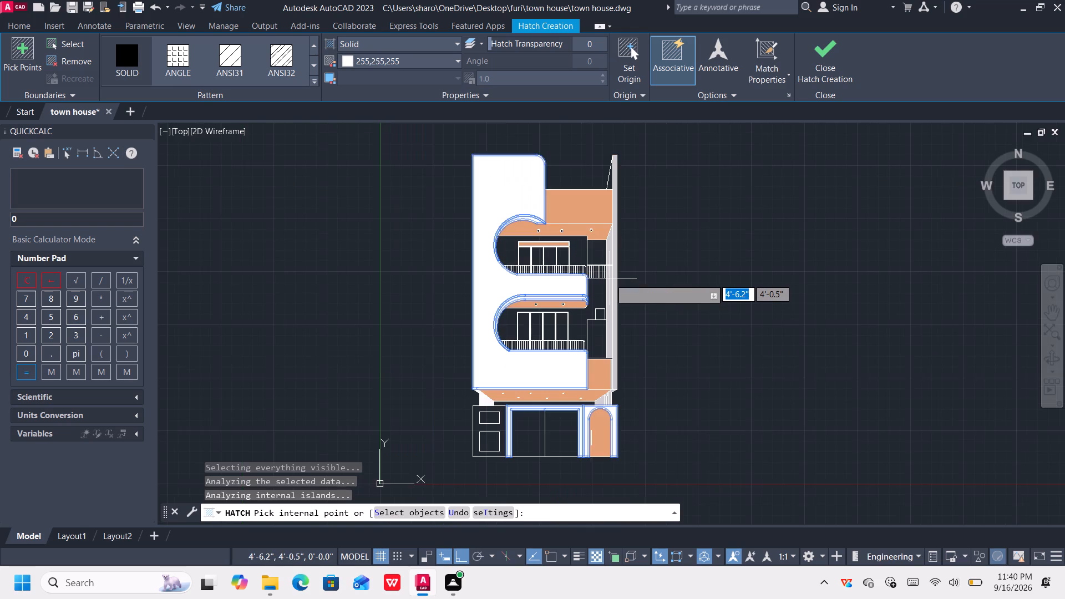
Add the tall narrow side wall strip and the slanted triangular face near its top to the white solid hatch.
{"action": "scroll", "coordinate": [610, 282], "scroll_direction": "down", "scroll_amount": 1}
{"action": "scroll", "coordinate": [617, 305], "scroll_direction": "up", "scroll_amount": 1}
{"action": "middle_click_drag", "start_coordinate": [625, 291], "coordinate": [609, 278]}
{"action": "scroll", "coordinate": [601, 264], "scroll_direction": "up", "scroll_amount": 1}
{"action": "left_click", "coordinate": [590, 246]}
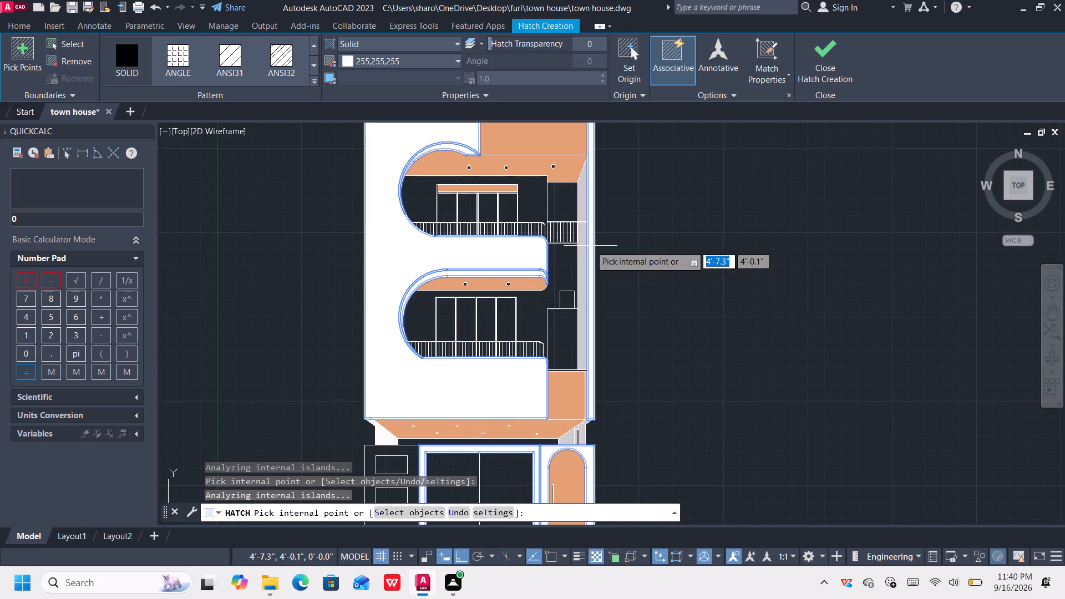
{"action": "scroll", "coordinate": [613, 226], "scroll_direction": "down", "scroll_amount": 3}
{"action": "middle_click_drag", "start_coordinate": [618, 221], "coordinate": [612, 288]}
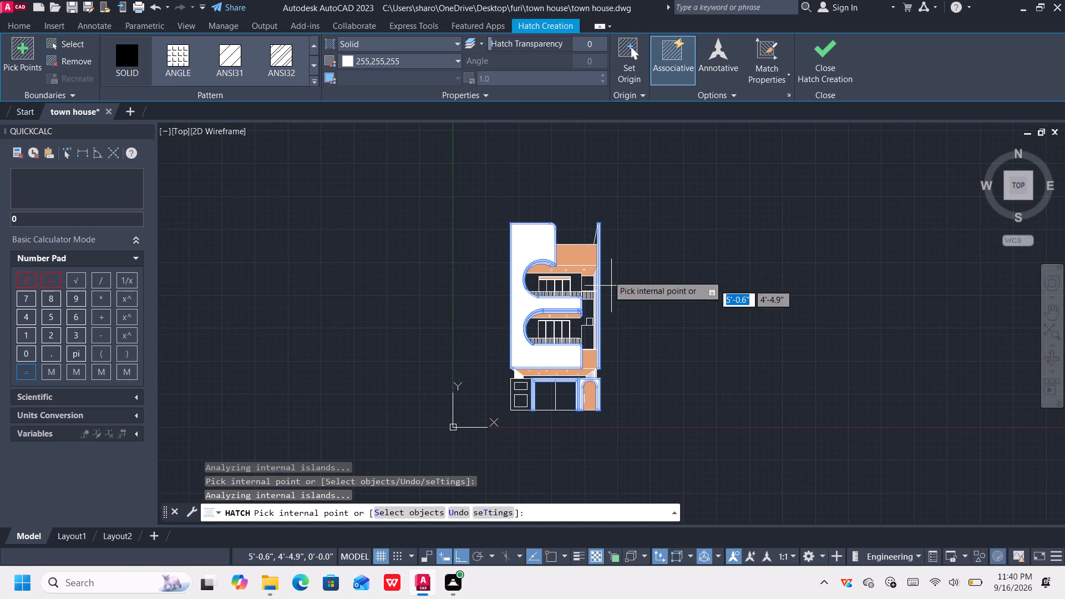
{"action": "scroll", "coordinate": [600, 249], "scroll_direction": "up", "scroll_amount": 5}
{"action": "left_click", "coordinate": [586, 227]}
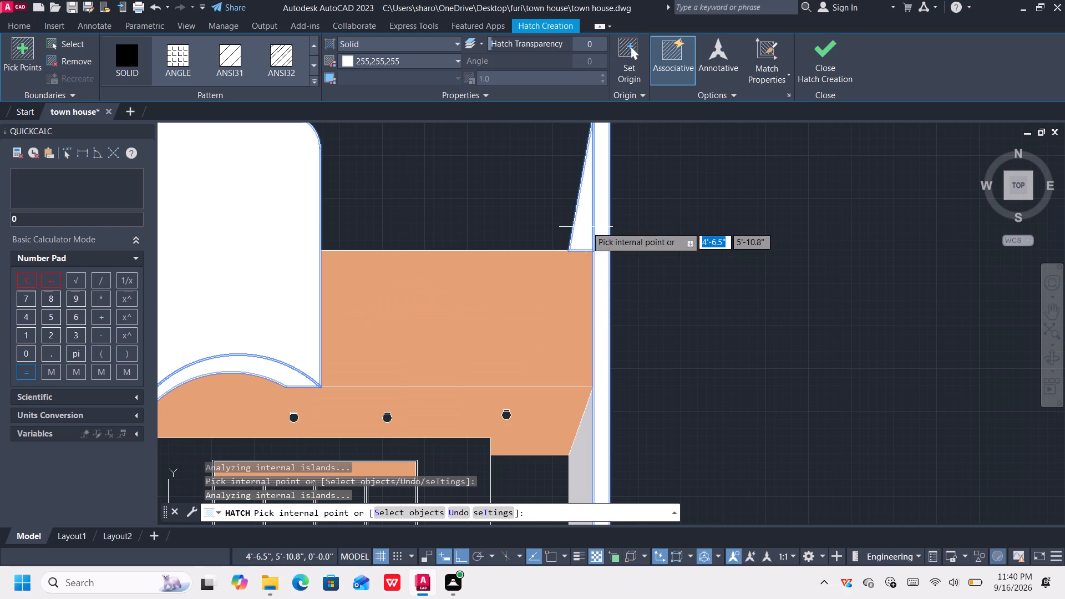
{"action": "scroll", "coordinate": [661, 253], "scroll_direction": "down", "scroll_amount": 4}
{"action": "middle_click_drag", "start_coordinate": [679, 362], "coordinate": [628, 294]}
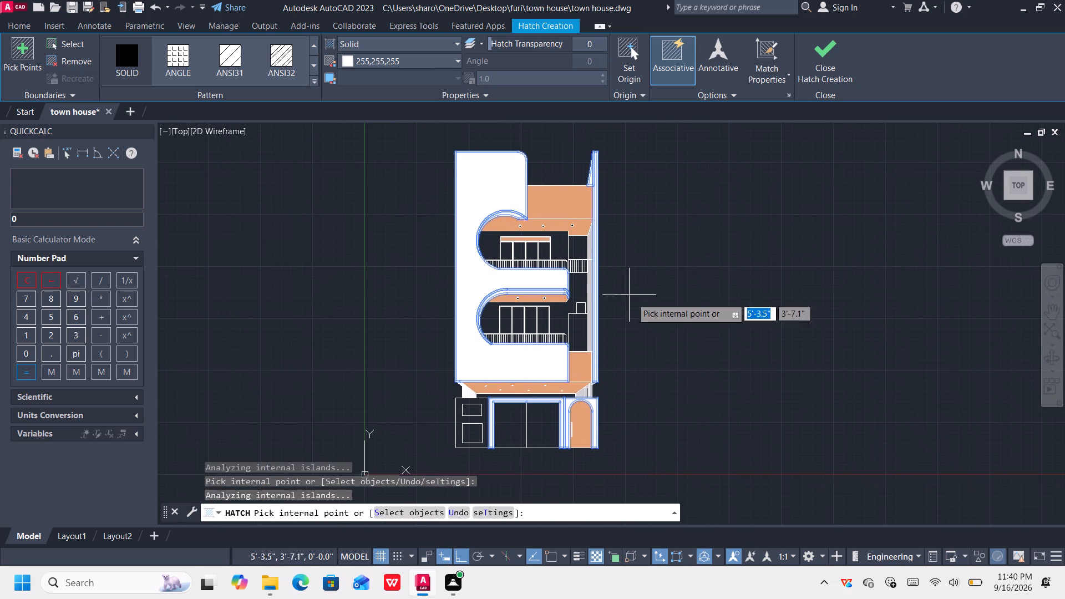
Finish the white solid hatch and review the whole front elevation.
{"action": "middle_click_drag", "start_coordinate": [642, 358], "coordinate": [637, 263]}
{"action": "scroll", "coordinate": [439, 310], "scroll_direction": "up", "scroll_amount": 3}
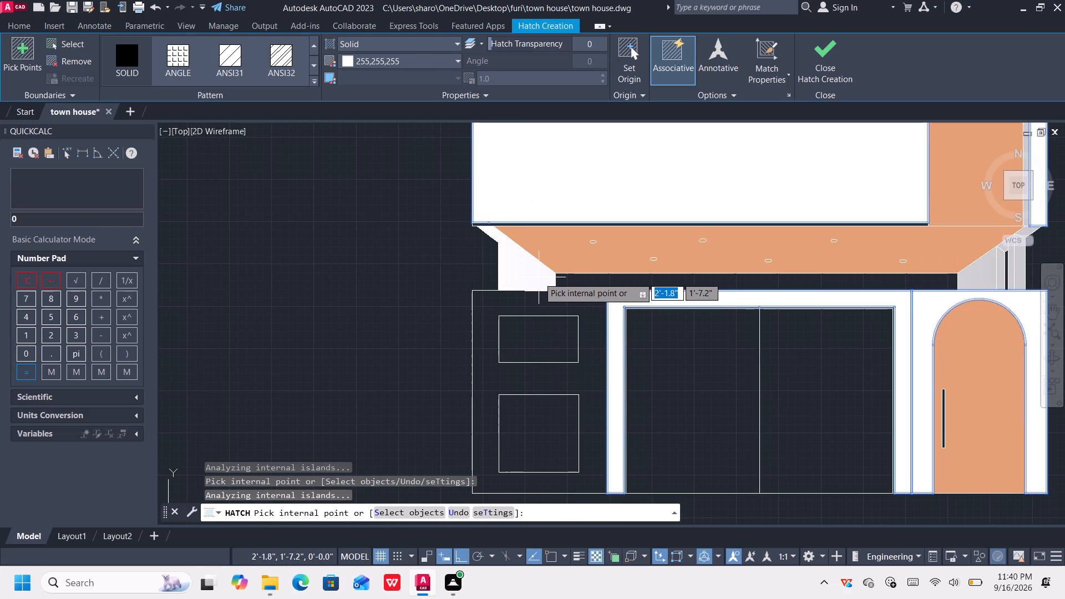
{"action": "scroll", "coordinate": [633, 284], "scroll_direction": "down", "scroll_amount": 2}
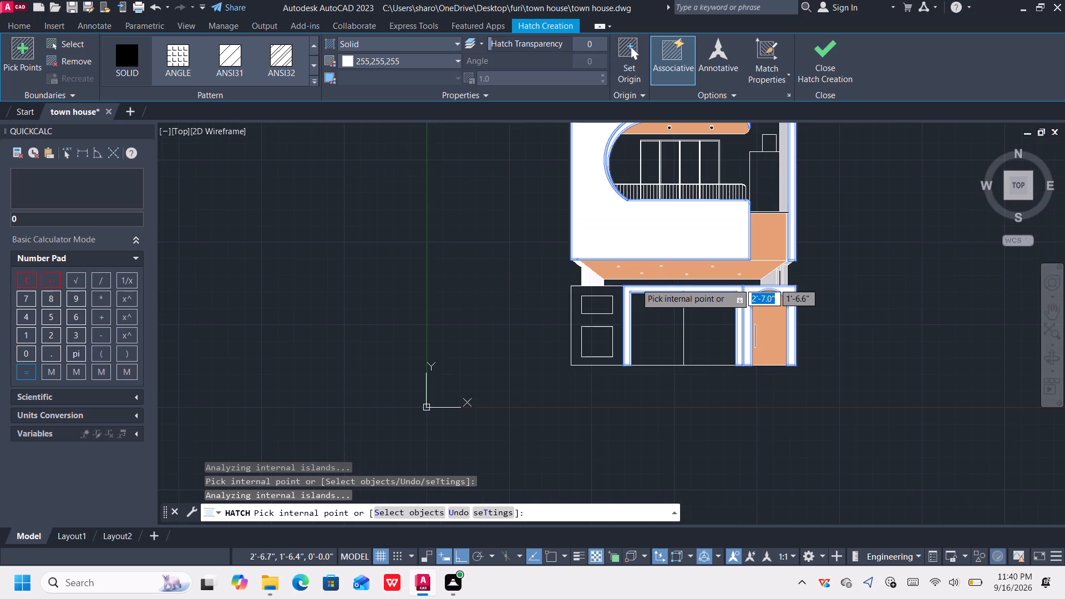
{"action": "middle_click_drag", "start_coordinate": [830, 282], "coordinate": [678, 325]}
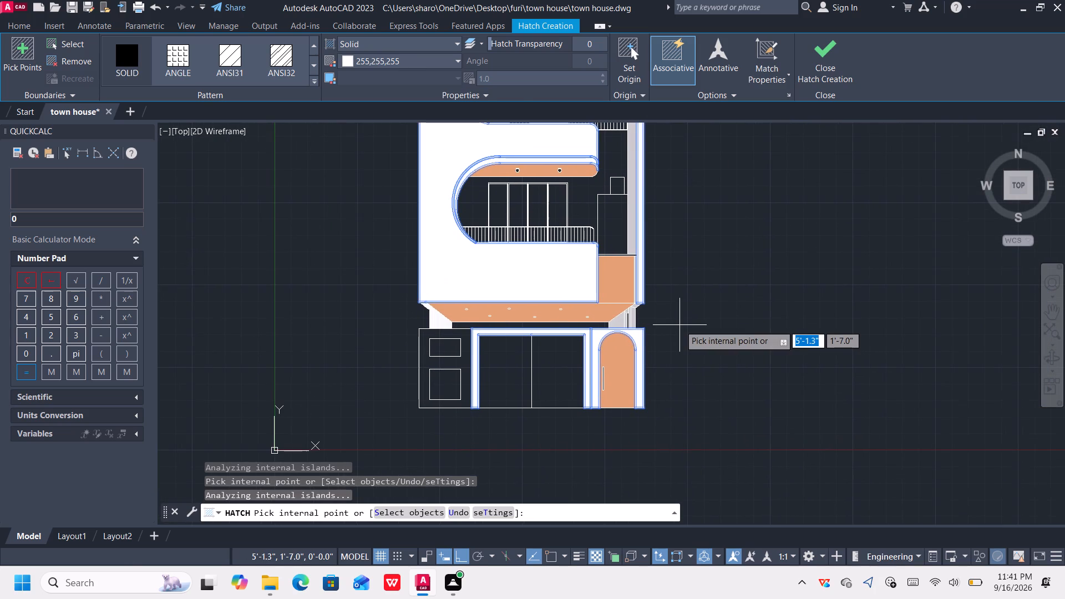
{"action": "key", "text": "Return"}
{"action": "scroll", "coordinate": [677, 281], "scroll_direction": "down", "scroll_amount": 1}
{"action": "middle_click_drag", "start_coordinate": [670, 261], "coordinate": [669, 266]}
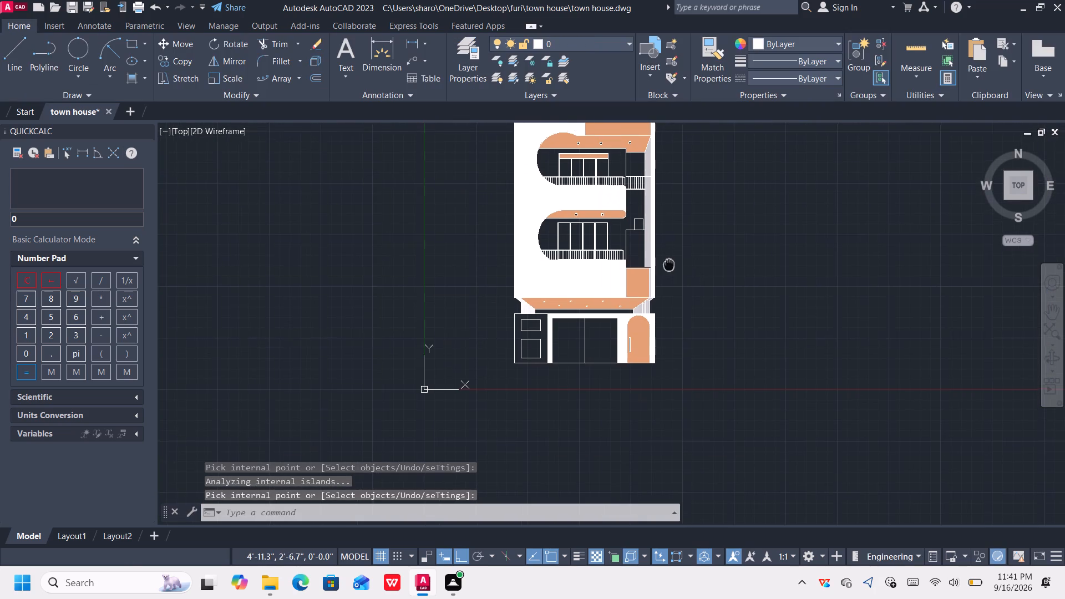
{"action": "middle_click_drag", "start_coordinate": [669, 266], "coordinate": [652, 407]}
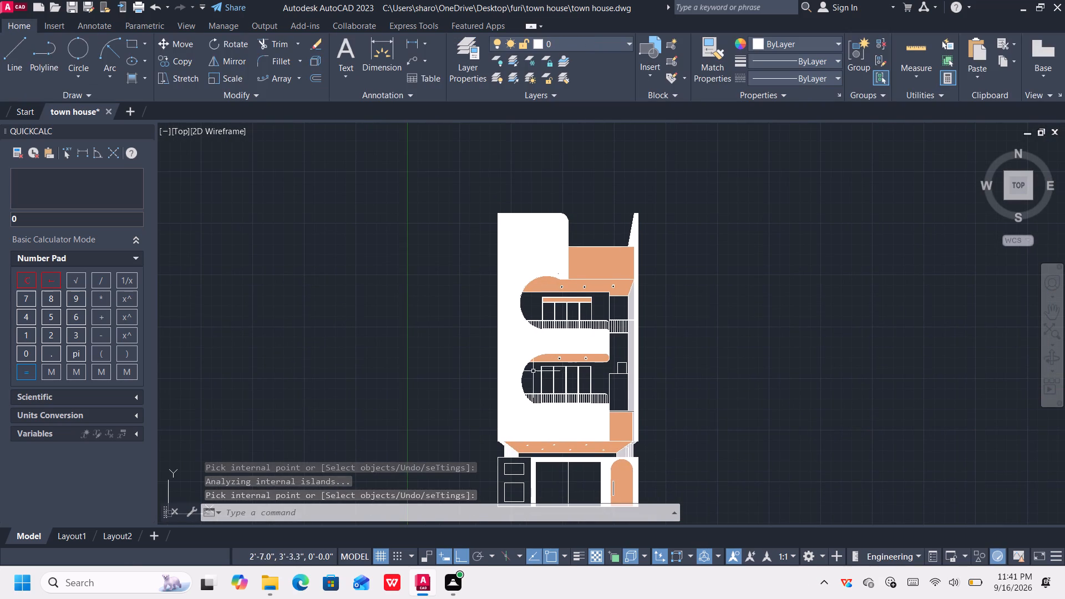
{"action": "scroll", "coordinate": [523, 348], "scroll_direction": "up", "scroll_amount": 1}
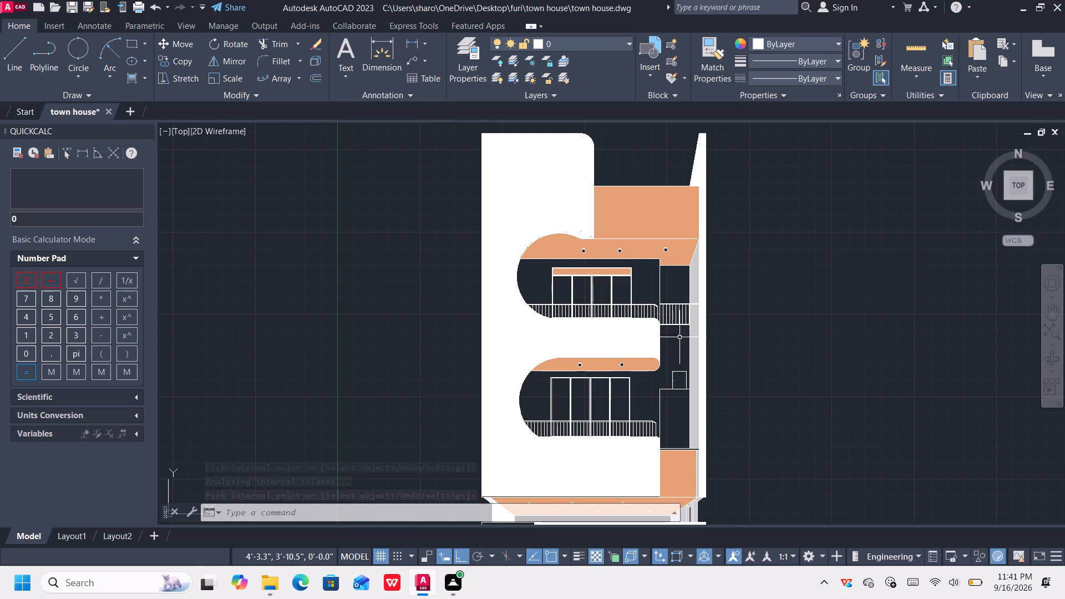
Undo the white solid hatch and the preceding hatch colour edits, back to gradient walls with solid orange accents.
{"action": "key", "text": "ctrl+z"}
{"action": "key", "text": "ctrl+z"}
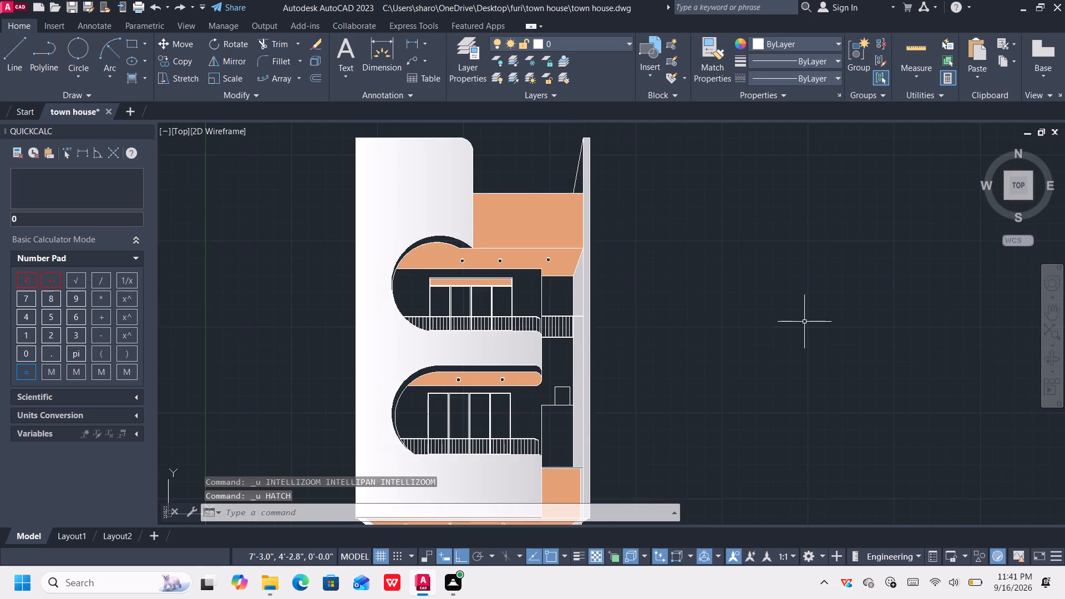
{"action": "key", "text": "ctrl+z"}
{"action": "key", "text": "ctrl+z"}
{"action": "key", "text": "ctrl+z"}
{"action": "key", "text": "ctrl+z"}
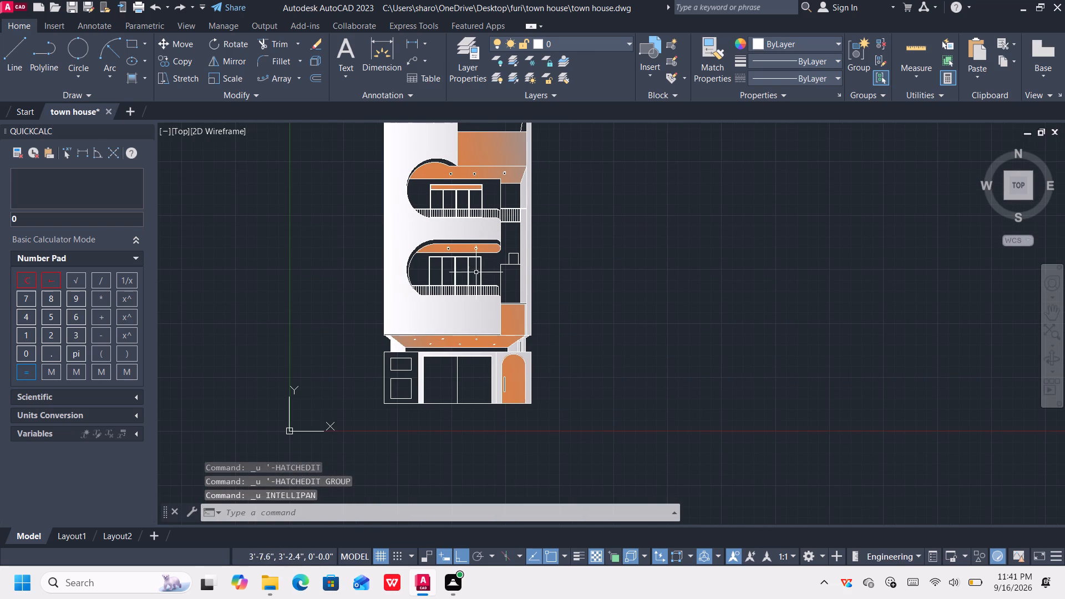
{"action": "key", "text": "ctrl+z"}
{"action": "key", "text": "ctrl+z"}
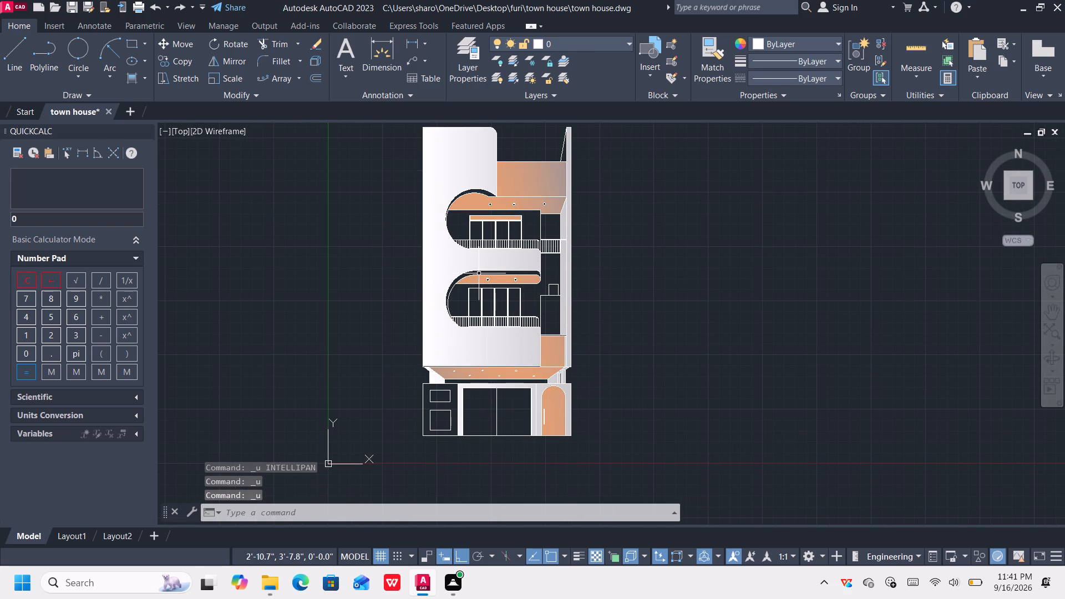
{"action": "key", "text": "ctrl+z"}
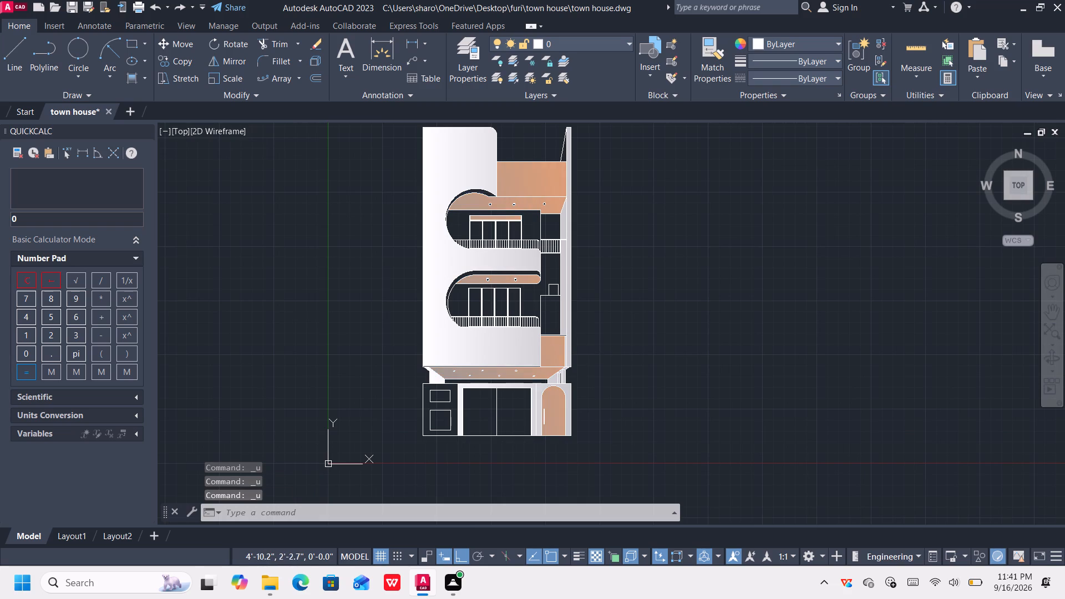
{"action": "key", "text": "ctrl+z"}
{"action": "key", "text": "ctrl+z"}
{"action": "key", "text": "ctrl+z"}
{"action": "key", "text": "ctrl+z"}
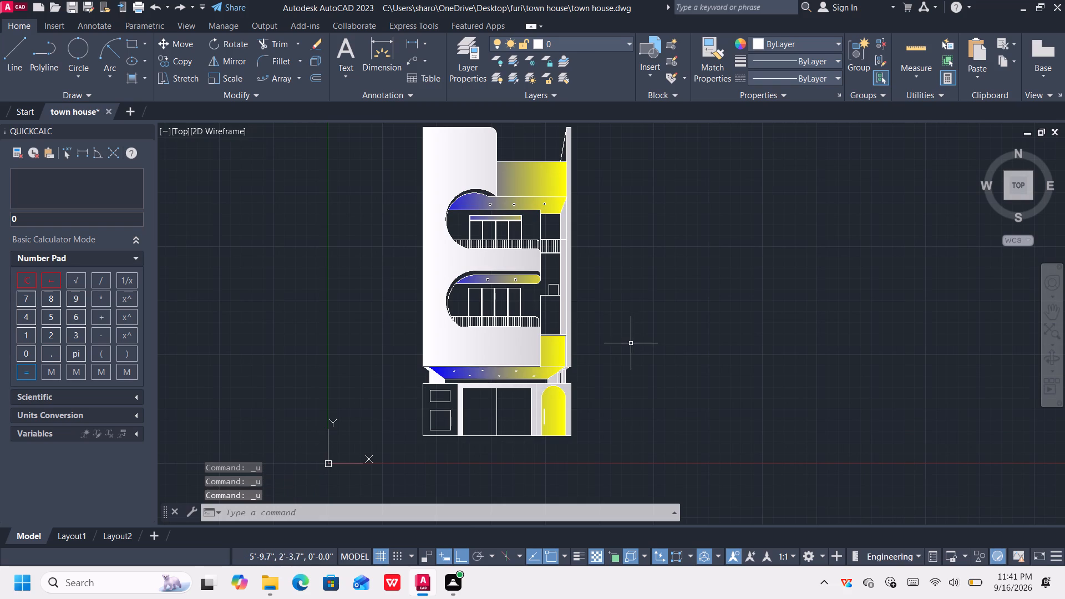
{"action": "key", "text": "ctrl+z"}
{"action": "key", "text": "ctrl+z"}
{"action": "key", "text": "ctrl+z"}
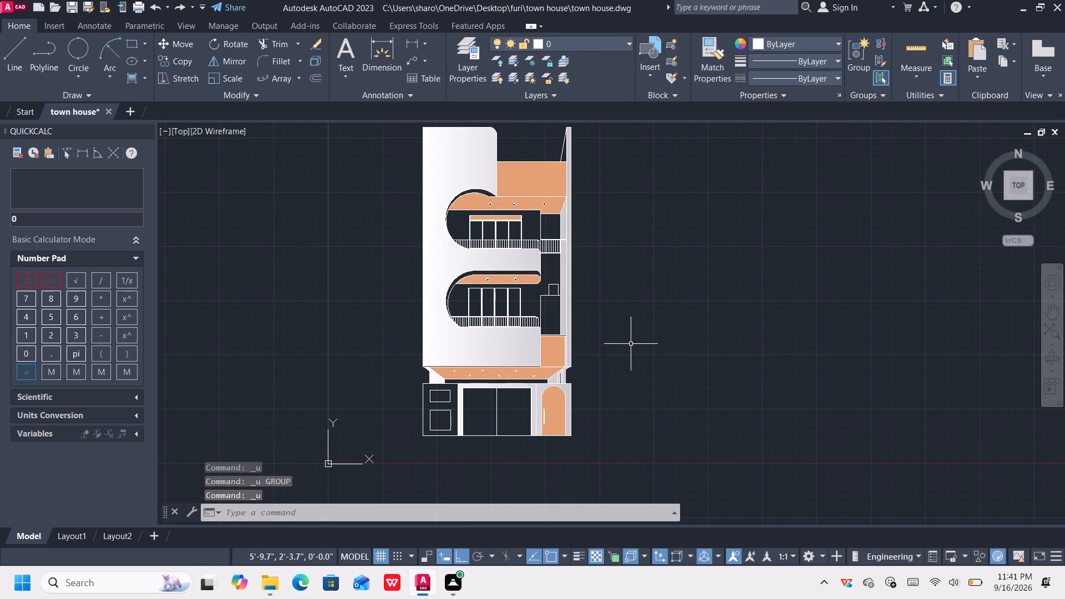
Fill the slanted triangular face beside the roof-level orange wall with a gradient from 147,149,152 to 255,255,255.
{"action": "middle_click_drag", "start_coordinate": [596, 400], "coordinate": [601, 358]}
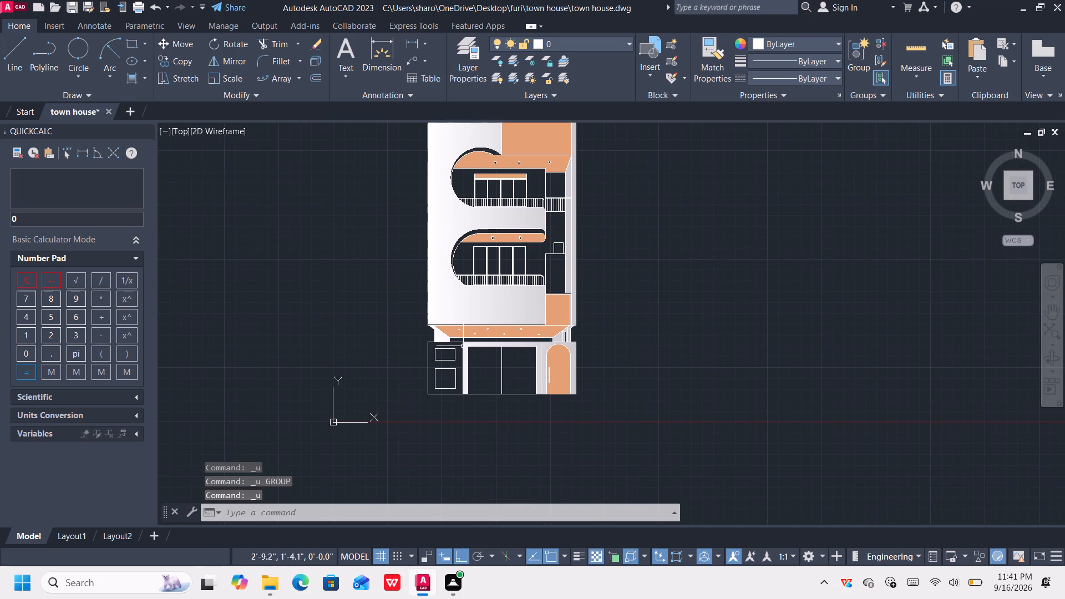
{"action": "scroll", "coordinate": [451, 327], "scroll_direction": "up", "scroll_amount": 2}
{"action": "scroll", "coordinate": [519, 262], "scroll_direction": "up", "scroll_amount": 1}
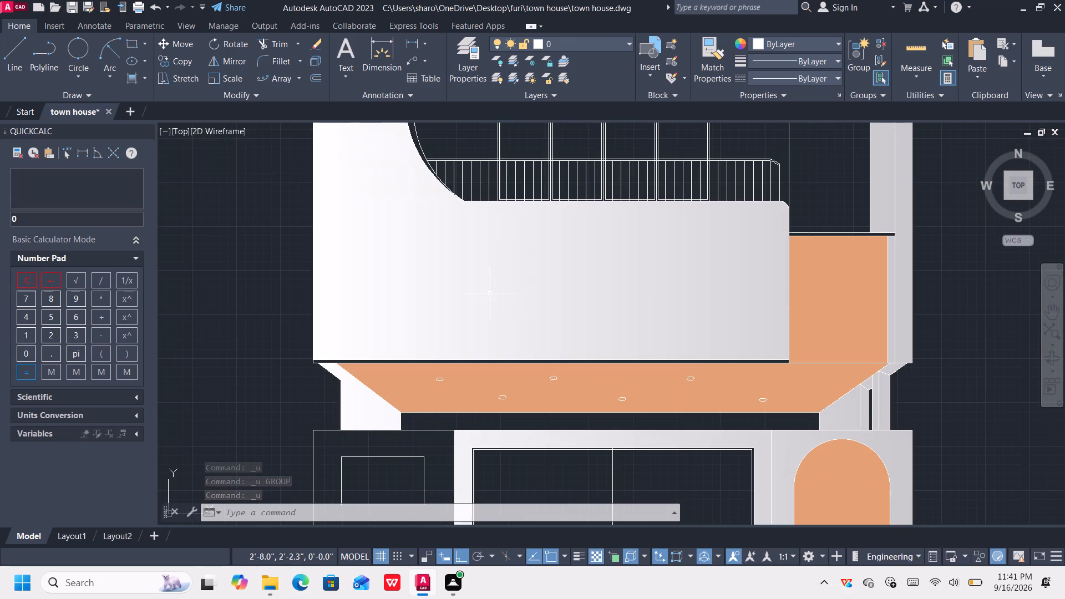
{"action": "scroll", "coordinate": [492, 295], "scroll_direction": "down", "scroll_amount": 3}
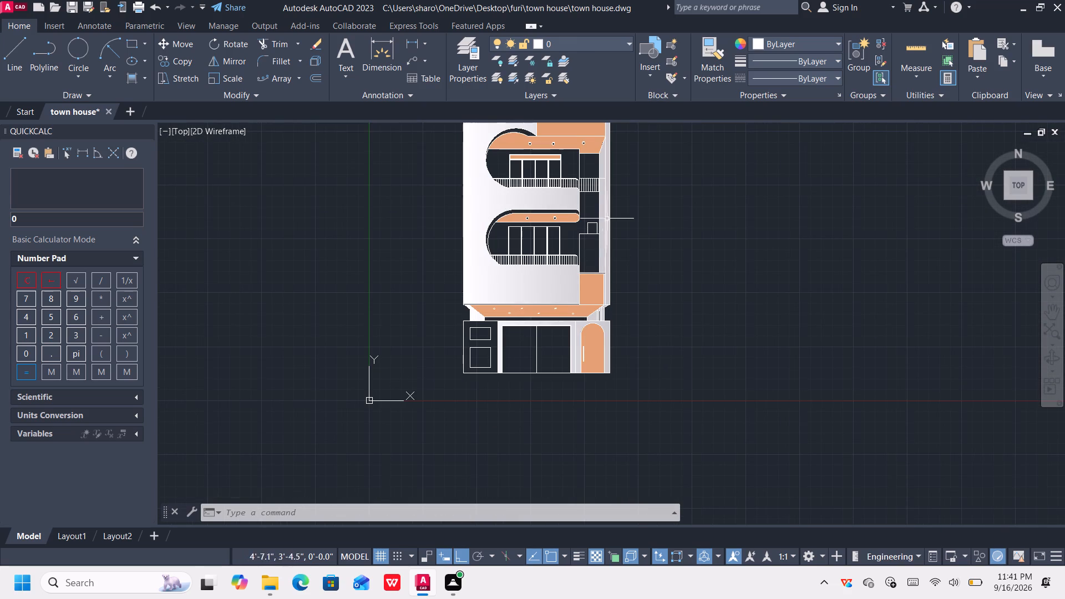
{"action": "middle_click_drag", "start_coordinate": [540, 255], "coordinate": [530, 420]}
{"action": "middle_click_drag", "start_coordinate": [546, 433], "coordinate": [540, 370]}
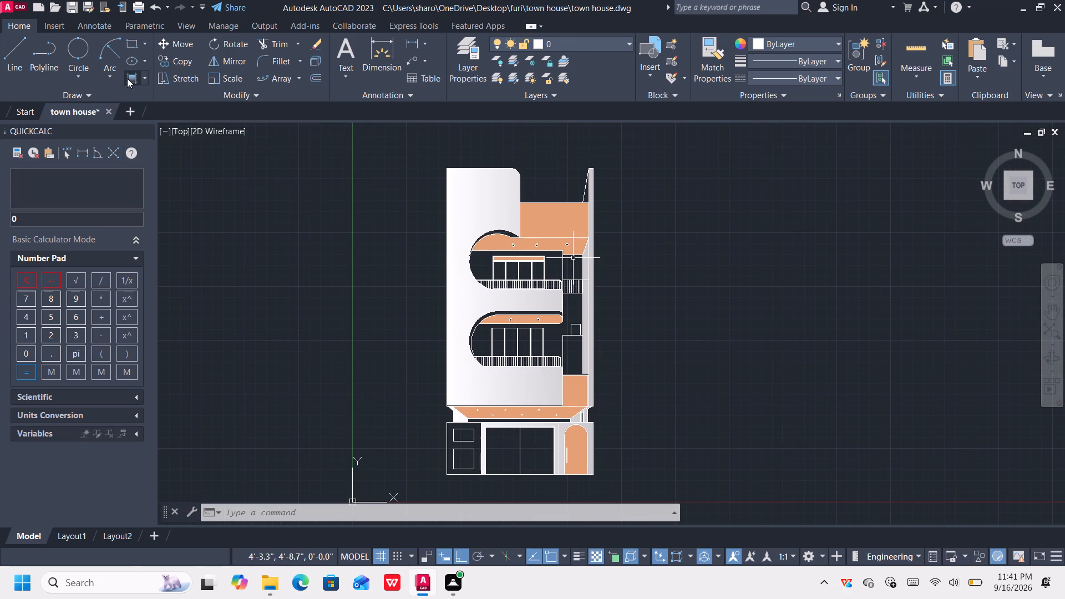
{"action": "left_click", "coordinate": [128, 78]}
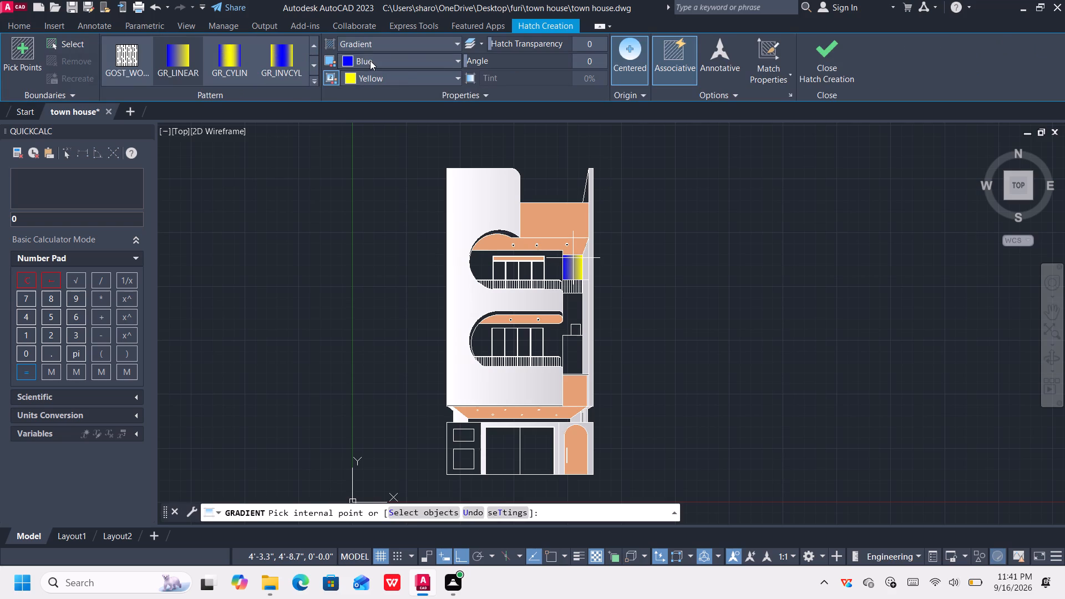
{"action": "left_click", "coordinate": [370, 60]}
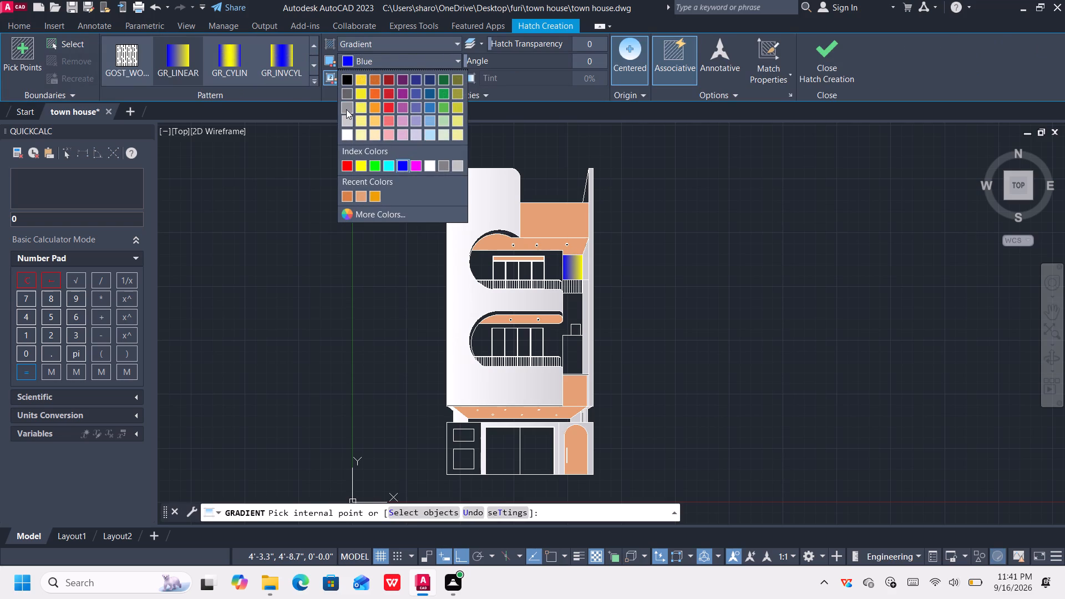
{"action": "left_click", "coordinate": [346, 109]}
{"action": "left_click", "coordinate": [363, 74]}
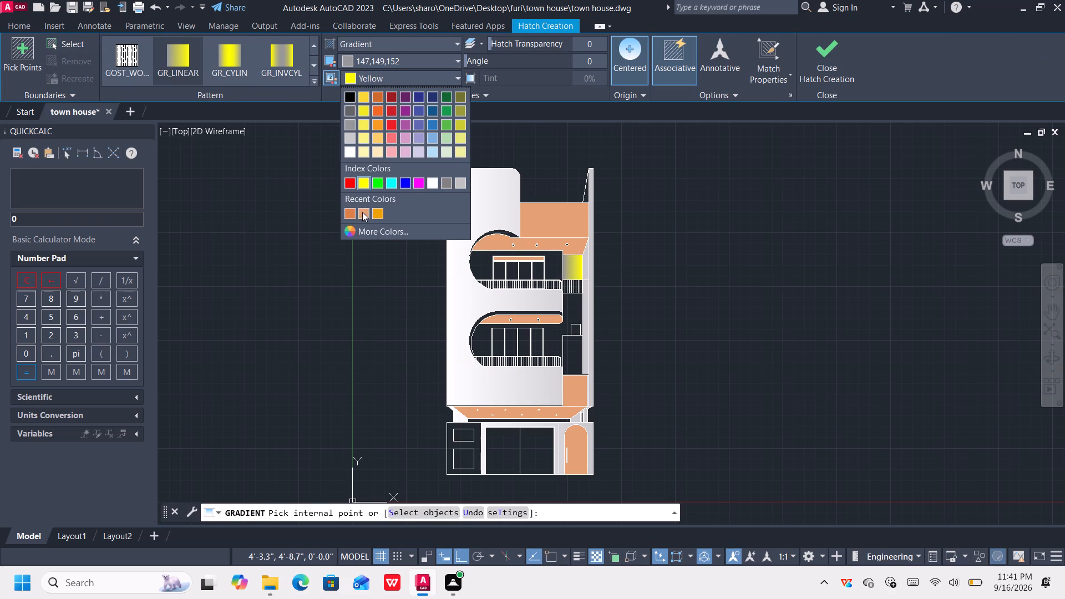
{"action": "left_click", "coordinate": [362, 215]}
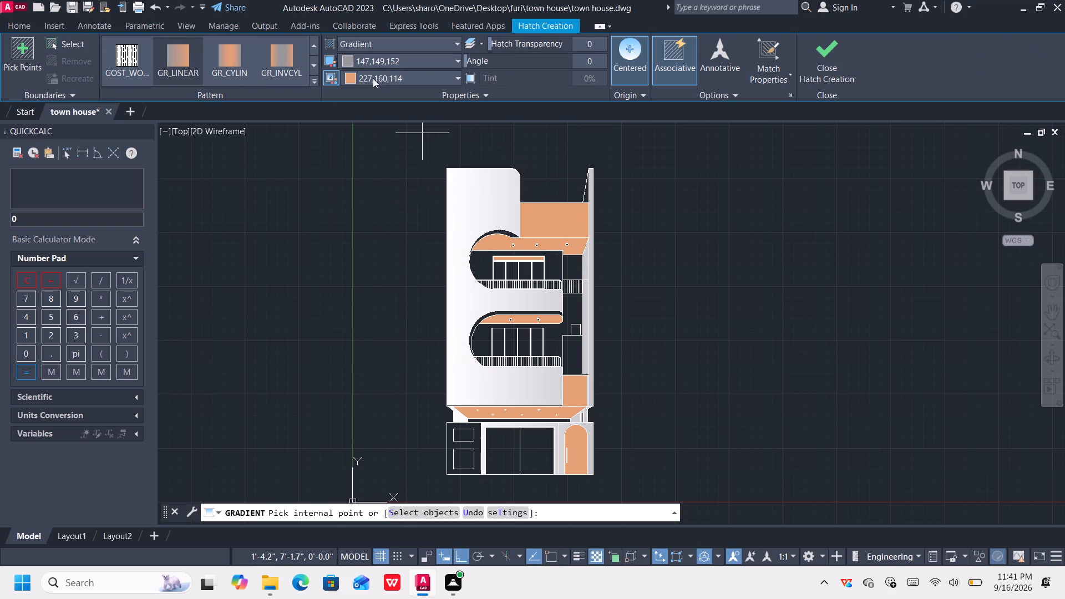
{"action": "left_click", "coordinate": [361, 77]}
{"action": "left_click", "coordinate": [351, 149]}
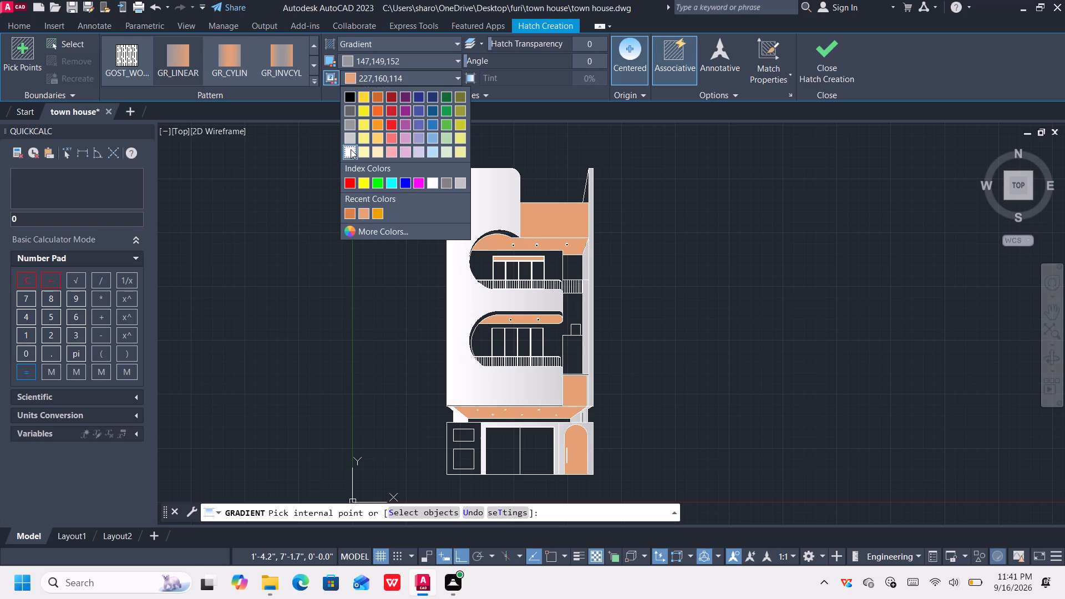
{"action": "scroll", "coordinate": [595, 202], "scroll_direction": "up", "scroll_amount": 3}
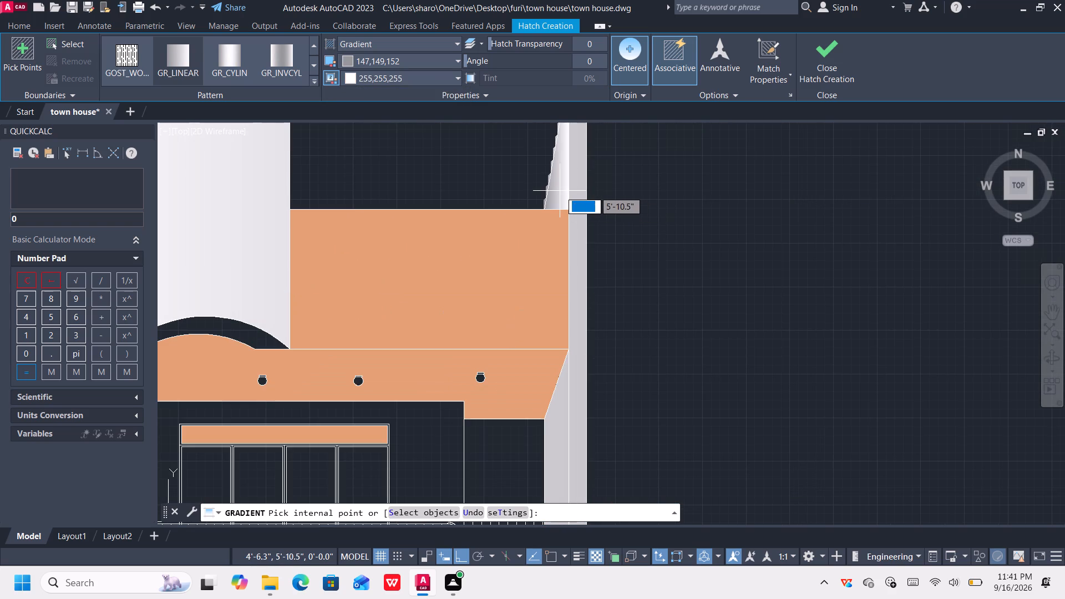
{"action": "left_click", "coordinate": [560, 191]}
{"action": "scroll", "coordinate": [622, 200], "scroll_direction": "down", "scroll_amount": 3}
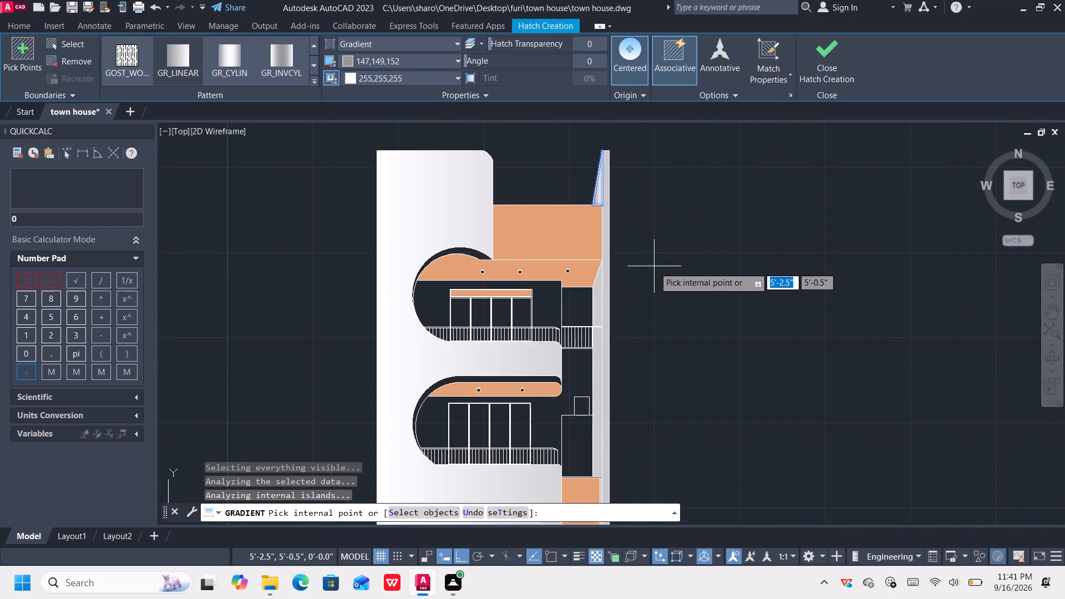
{"action": "scroll", "coordinate": [654, 268], "scroll_direction": "down", "scroll_amount": 1}
{"action": "scroll", "coordinate": [654, 287], "scroll_direction": "up", "scroll_amount": 1}
{"action": "middle_click_drag", "start_coordinate": [655, 288], "coordinate": [625, 226]}
{"action": "scroll", "coordinate": [626, 231], "scroll_direction": "down", "scroll_amount": 1}
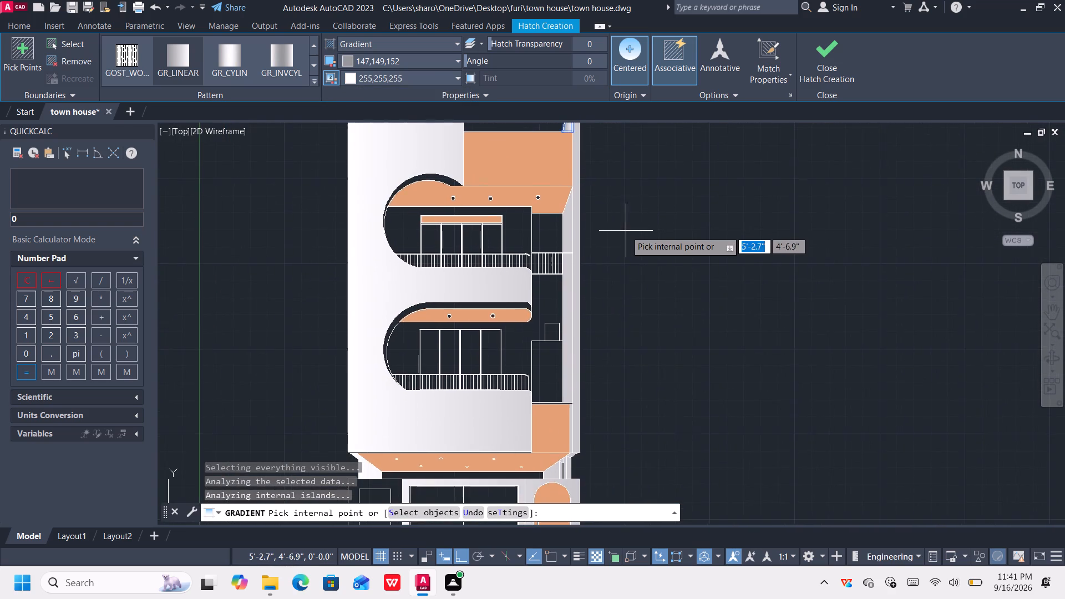
{"action": "scroll", "coordinate": [626, 231], "scroll_direction": "down", "scroll_amount": 1}
{"action": "middle_click_drag", "start_coordinate": [627, 255], "coordinate": [616, 213]}
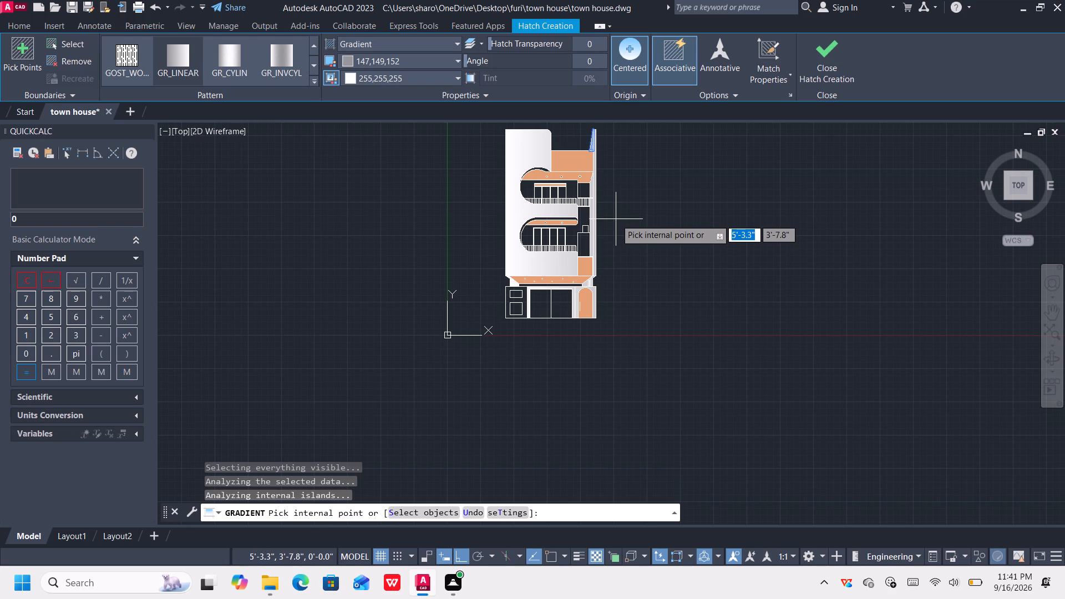
{"action": "key", "text": "Return"}
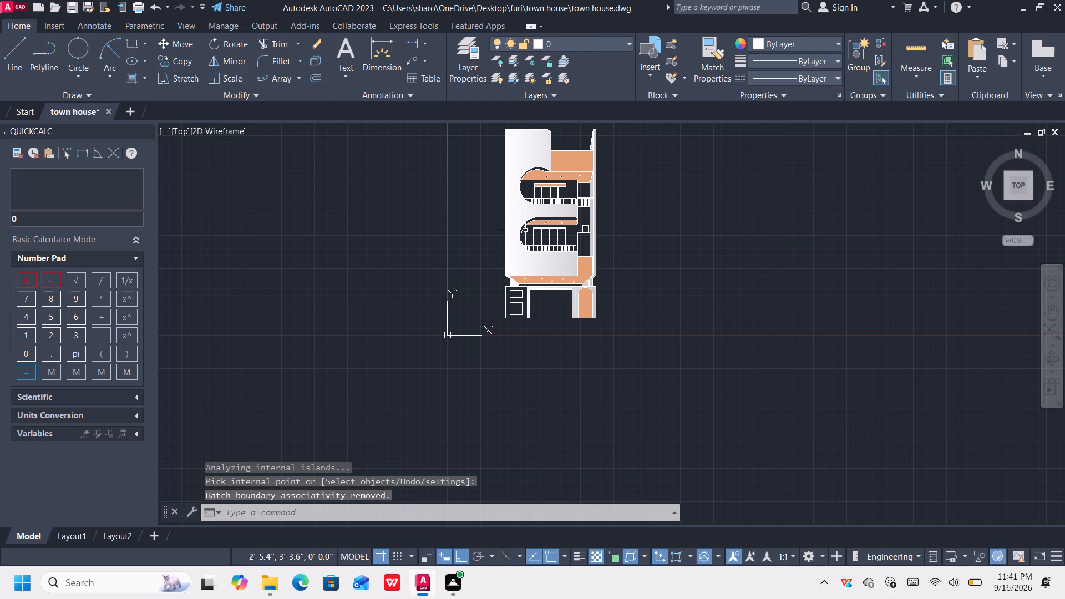
Start a gradient from 173,221,247 to 255,255,255 and fill the four upper-balcony glass door panels above the railing.
{"action": "scroll", "coordinate": [549, 191], "scroll_direction": "up", "scroll_amount": 3}
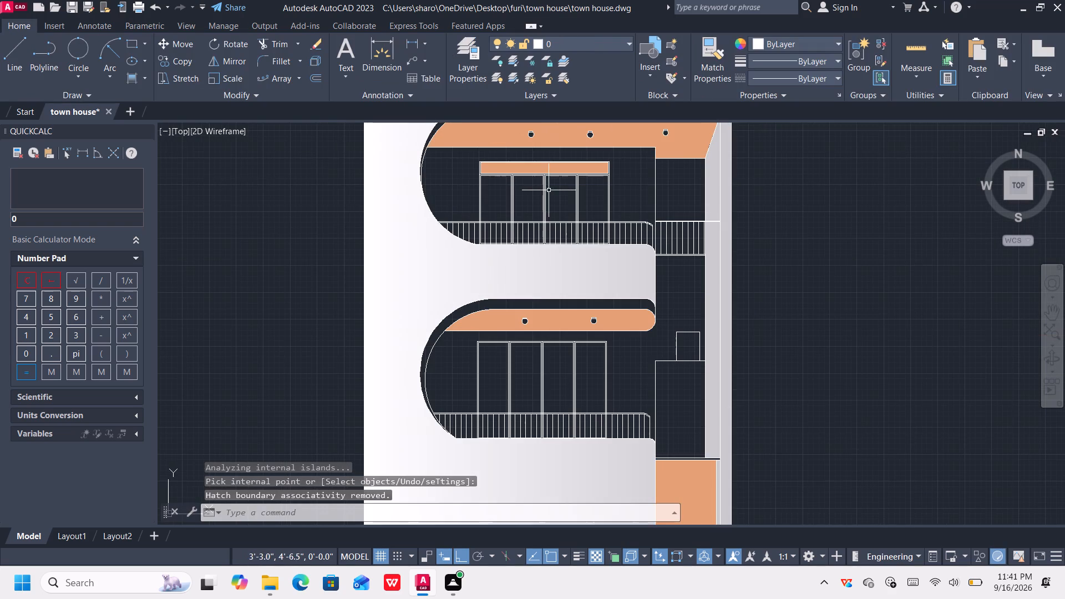
{"action": "middle_click_drag", "start_coordinate": [548, 196], "coordinate": [556, 219]}
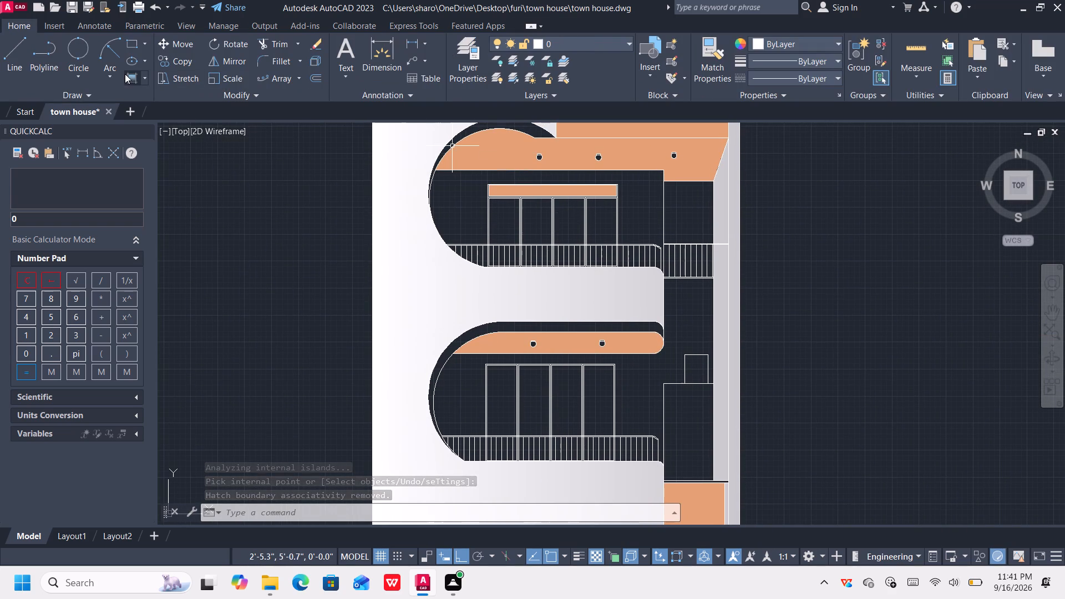
{"action": "left_click", "coordinate": [130, 80]}
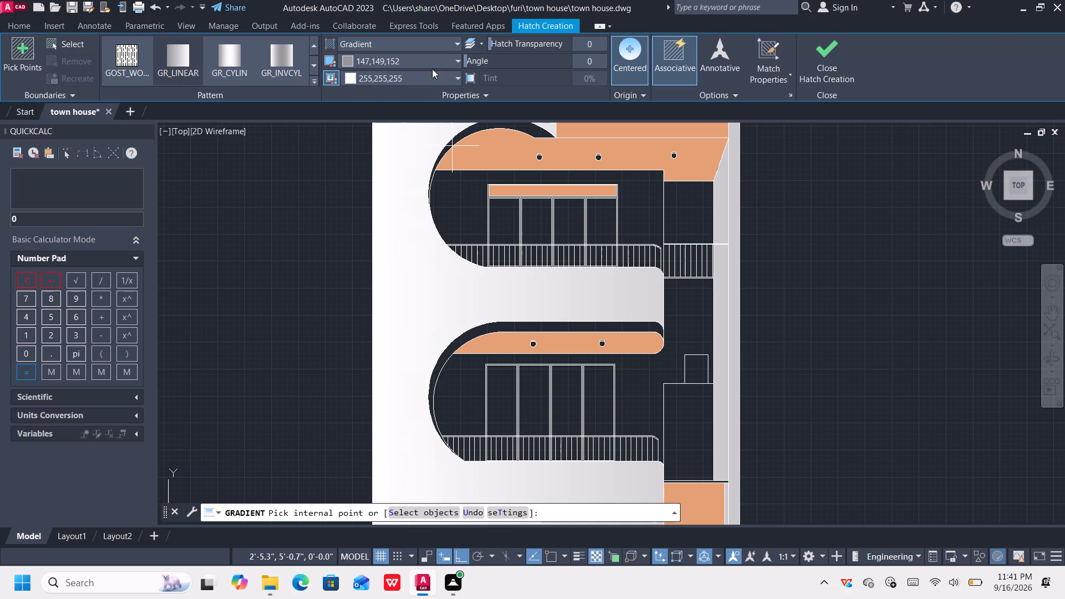
{"action": "left_click", "coordinate": [413, 62]}
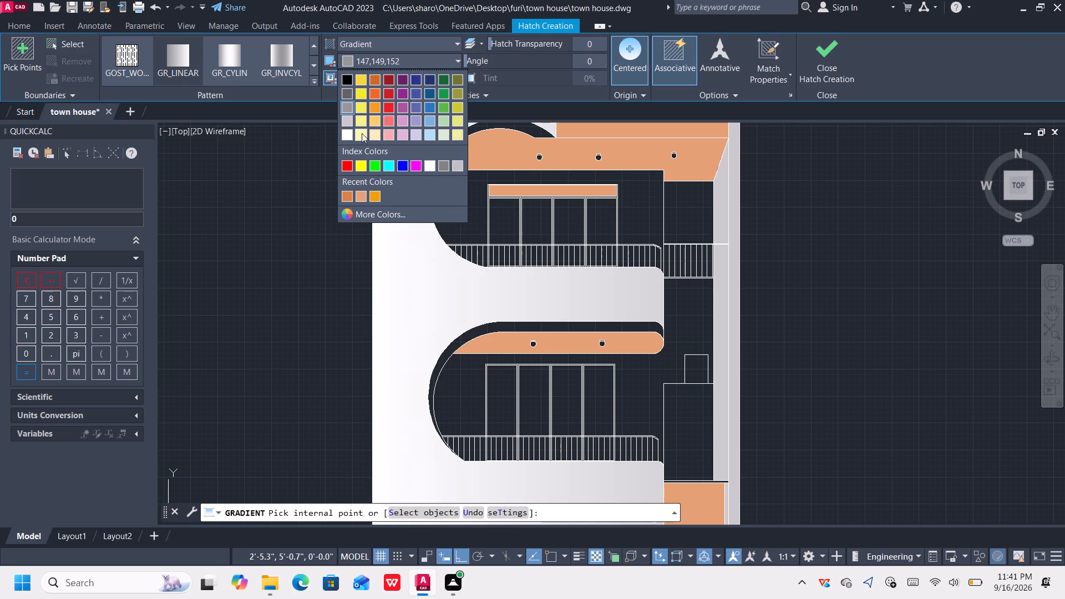
{"action": "left_click", "coordinate": [427, 135]}
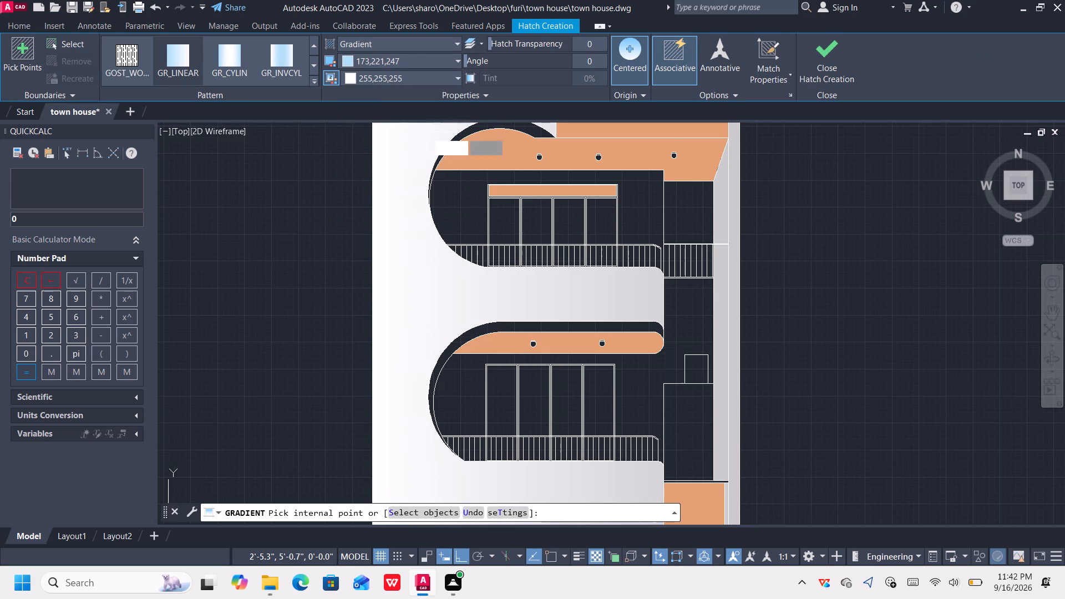
{"action": "left_click", "coordinate": [496, 219]}
{"action": "left_click", "coordinate": [529, 220]}
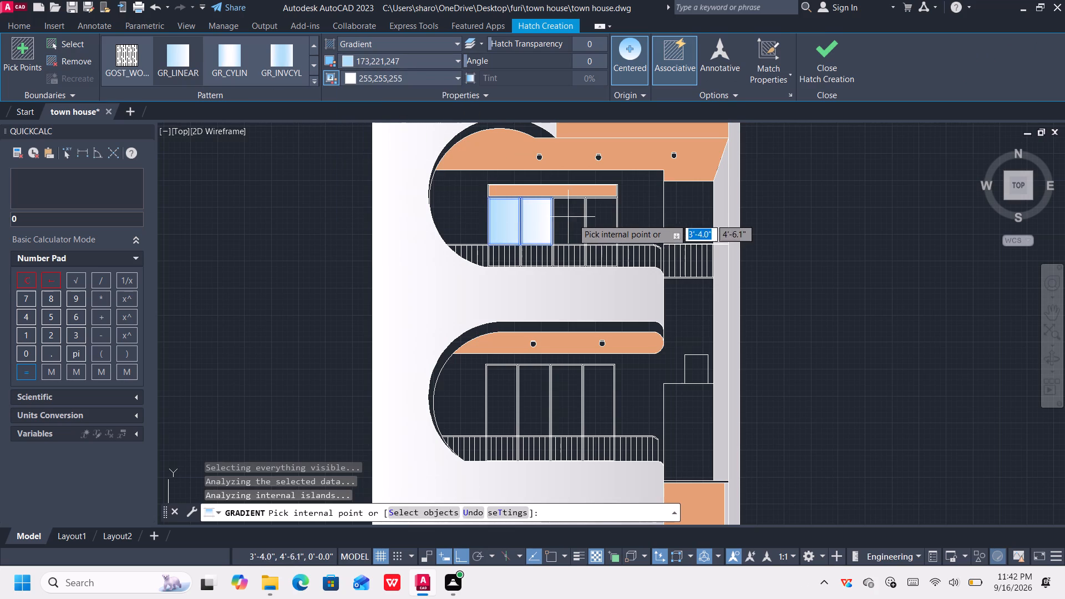
{"action": "left_click", "coordinate": [575, 221]}
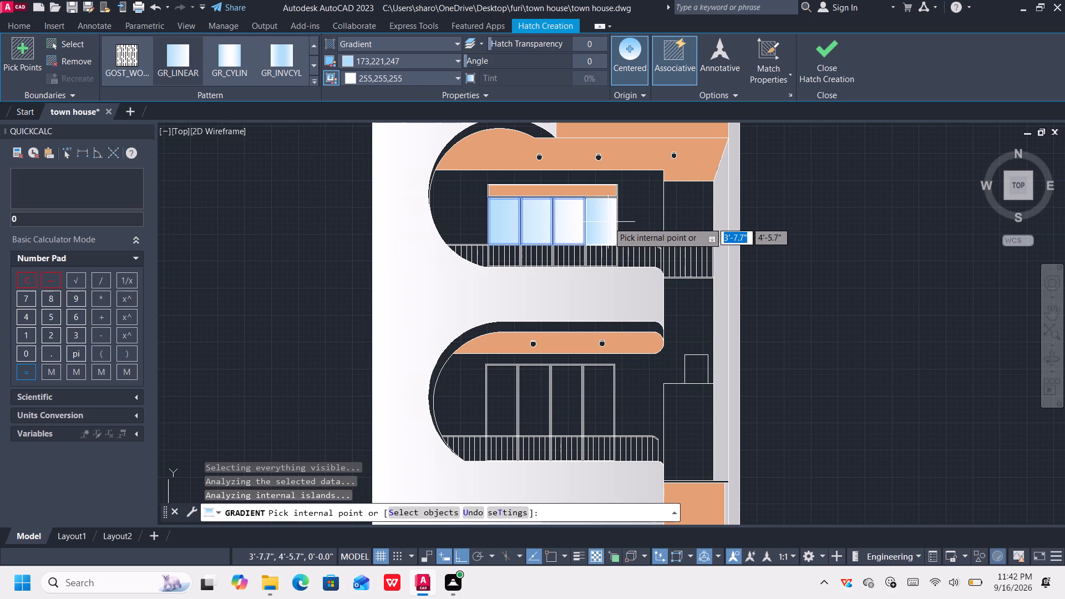
{"action": "left_click", "coordinate": [607, 223]}
Fill the glass areas between the upper-balcony balusters below the first two door panels with the 173,221,247 to 255,255,255 gradient.
{"action": "scroll", "coordinate": [540, 257], "scroll_direction": "up", "scroll_amount": 3}
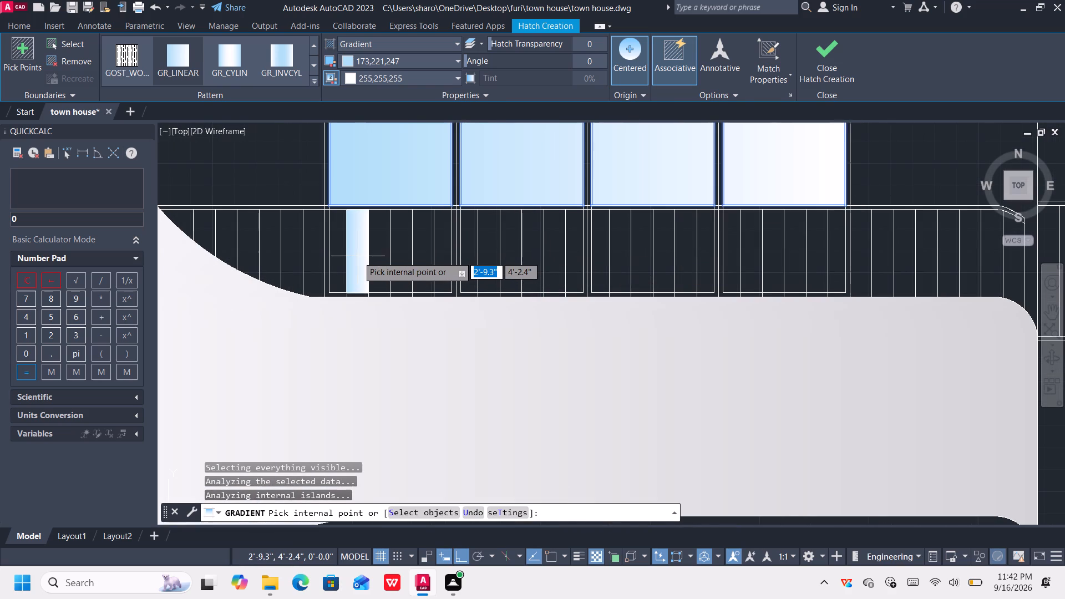
{"action": "left_click", "coordinate": [336, 252]}
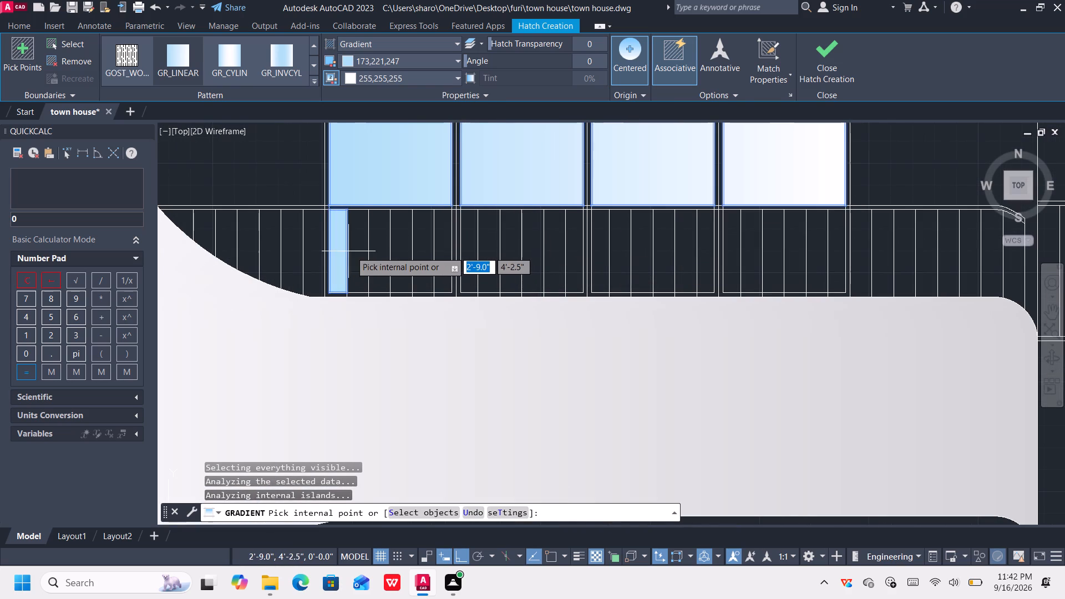
{"action": "left_click", "coordinate": [355, 250]}
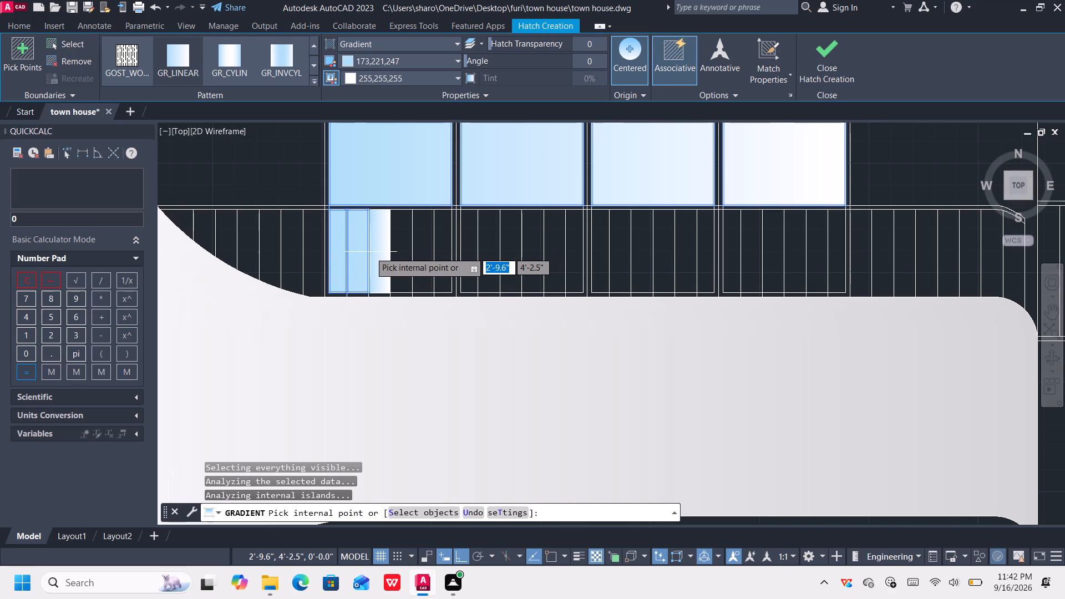
{"action": "left_click", "coordinate": [370, 252]}
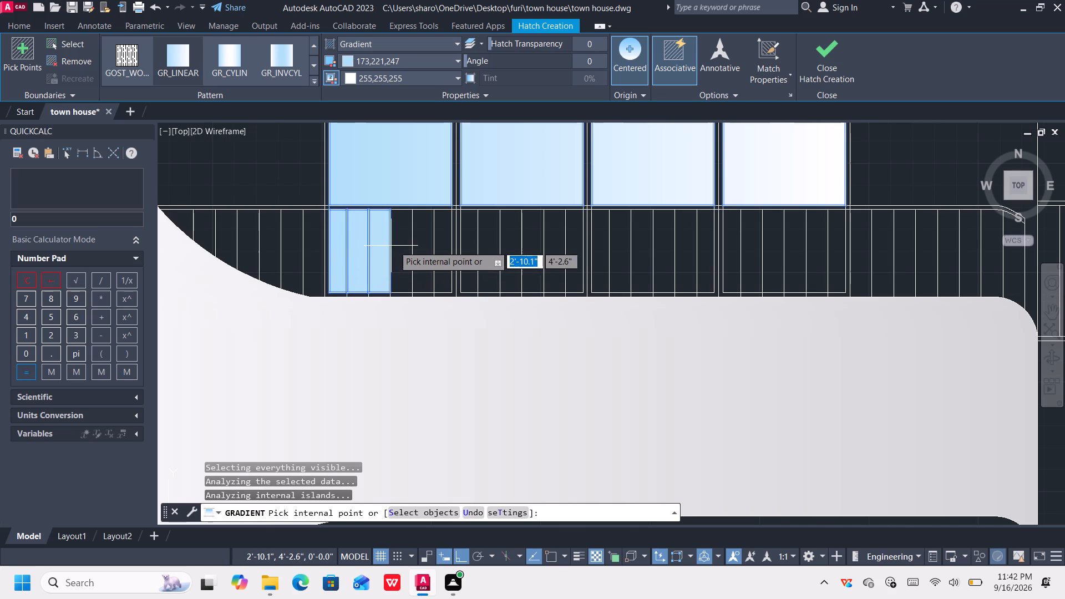
{"action": "left_click", "coordinate": [398, 246]}
{"action": "left_click", "coordinate": [422, 245]}
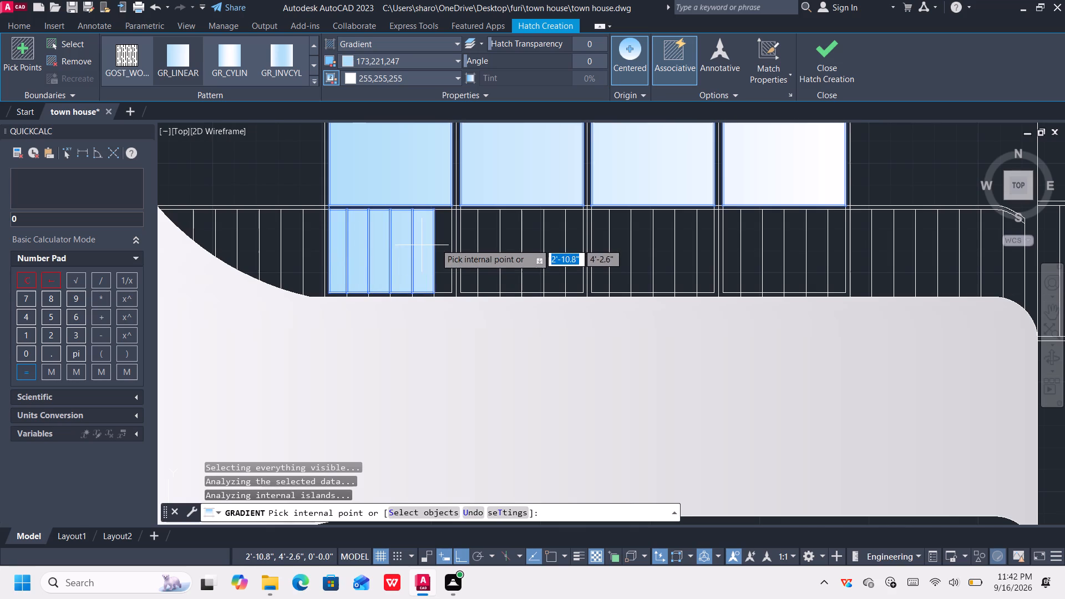
{"action": "left_click", "coordinate": [439, 242]}
{"action": "left_click", "coordinate": [470, 238]}
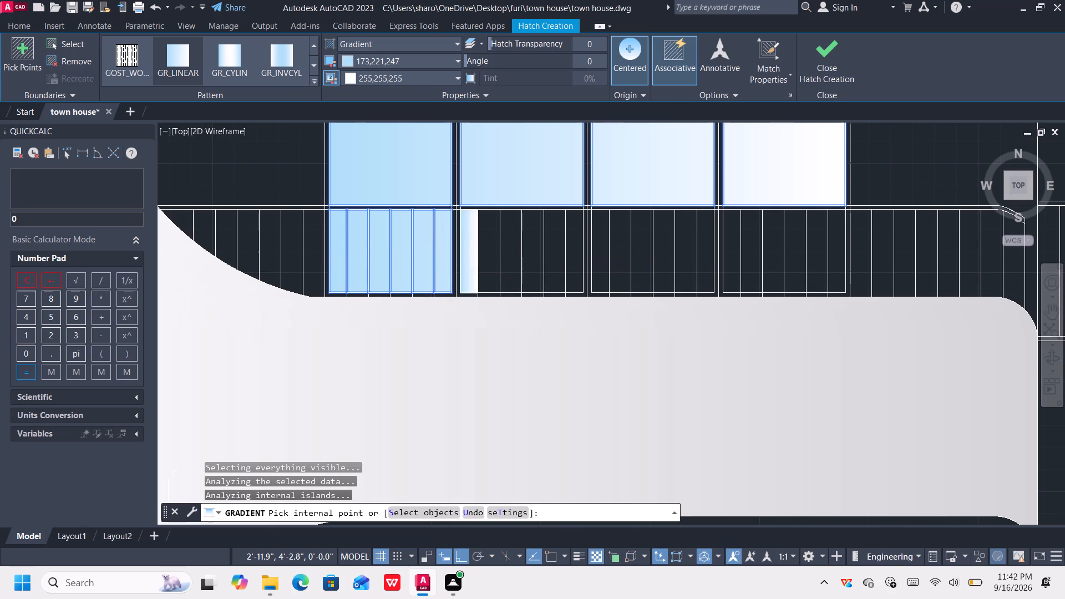
{"action": "left_click", "coordinate": [483, 241]}
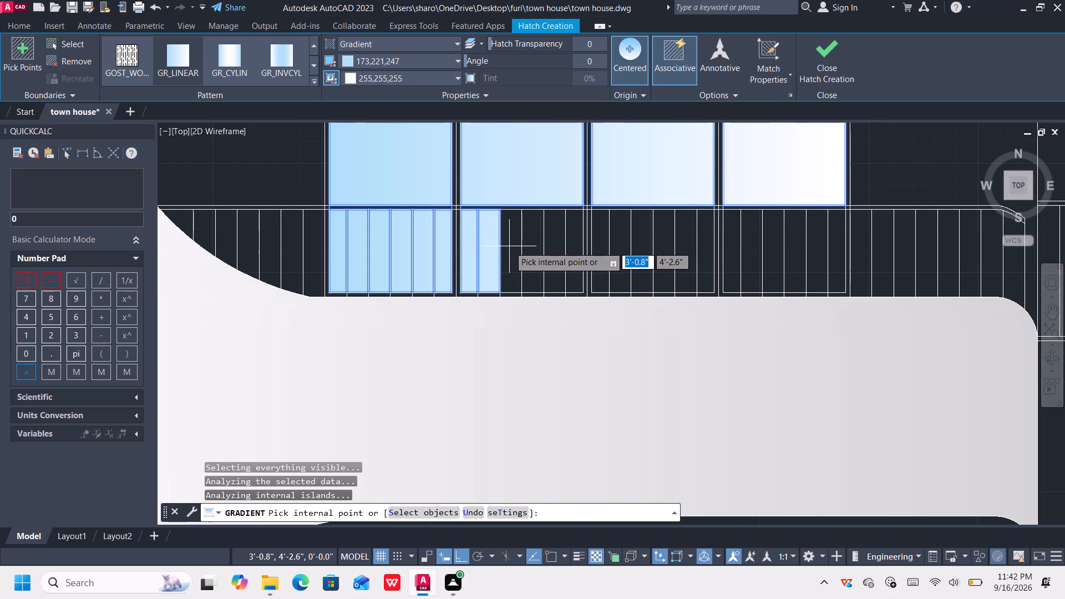
{"action": "left_click", "coordinate": [509, 247]}
{"action": "left_click", "coordinate": [529, 247]}
{"action": "left_click", "coordinate": [560, 249]}
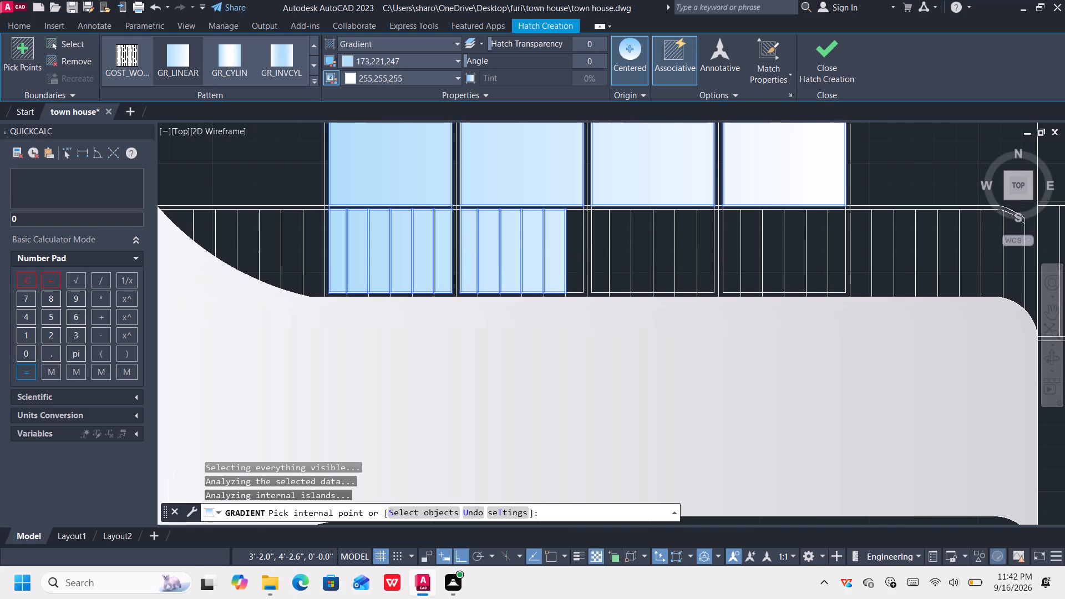
{"action": "left_click", "coordinate": [570, 248]}
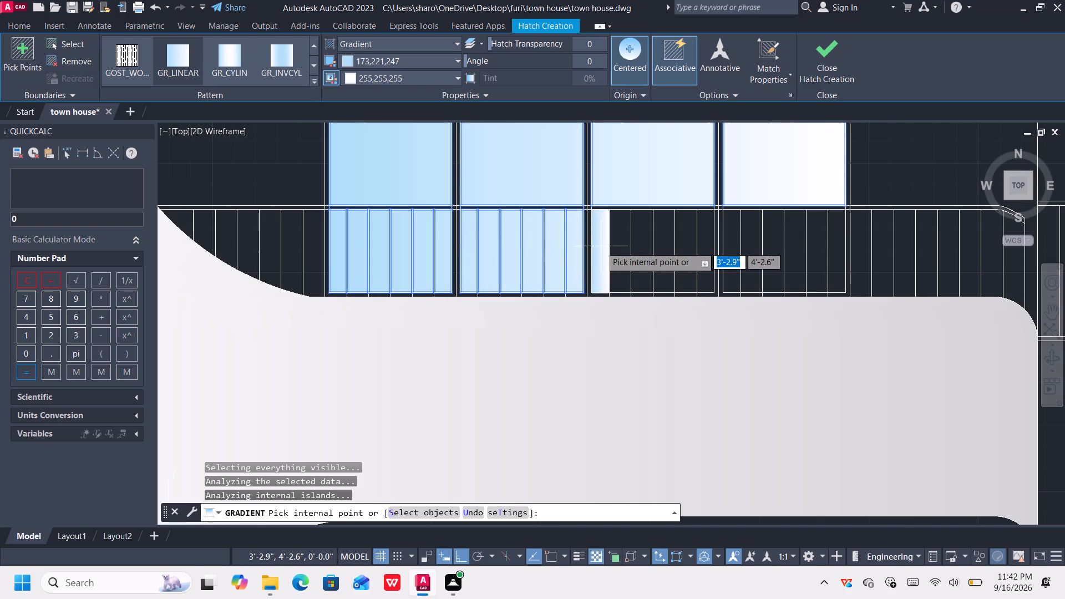
Fill the glass areas between the balusters below the third and fourth upper-balcony door panels with the same gradient and finish the hatch.
{"action": "left_click", "coordinate": [601, 247]}
{"action": "left_click", "coordinate": [622, 249]}
{"action": "left_click", "coordinate": [649, 253]}
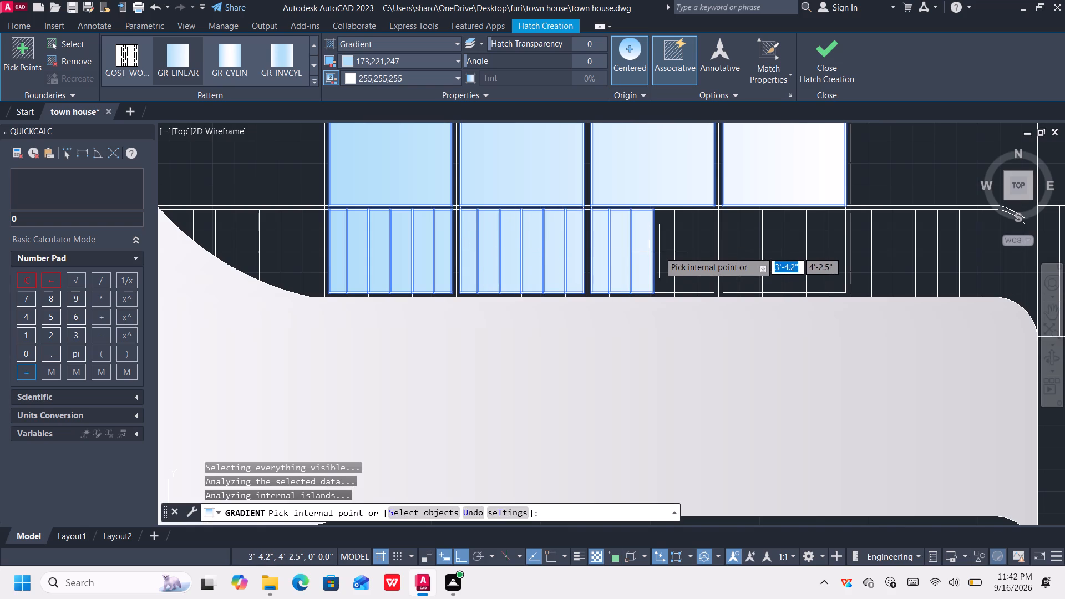
{"action": "left_click", "coordinate": [660, 251]}
{"action": "left_click", "coordinate": [687, 255]}
{"action": "left_click", "coordinate": [702, 254]}
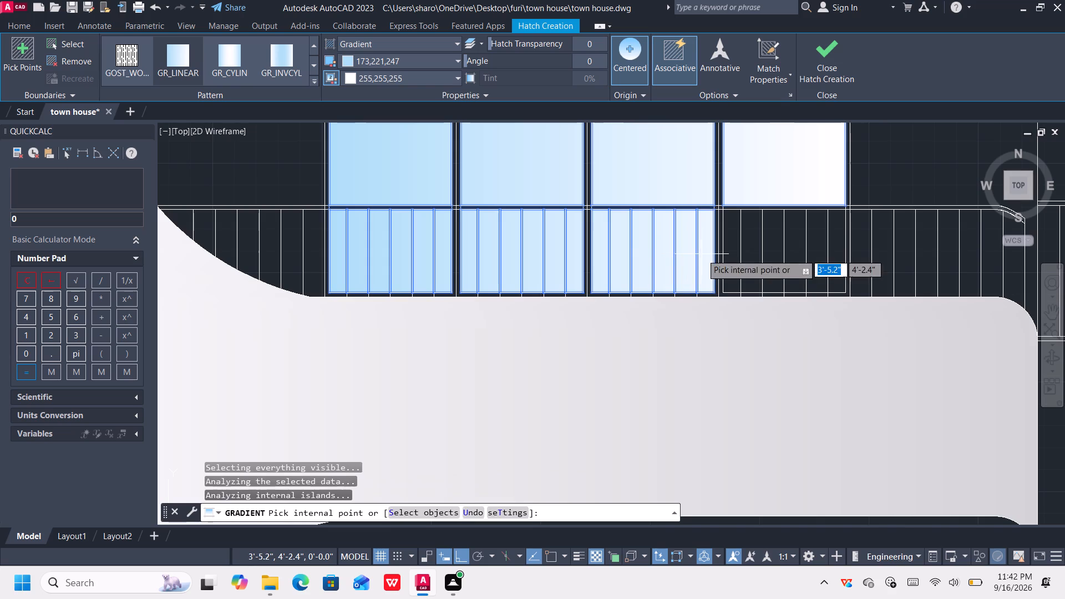
{"action": "left_click", "coordinate": [737, 249]}
{"action": "left_click", "coordinate": [757, 250]}
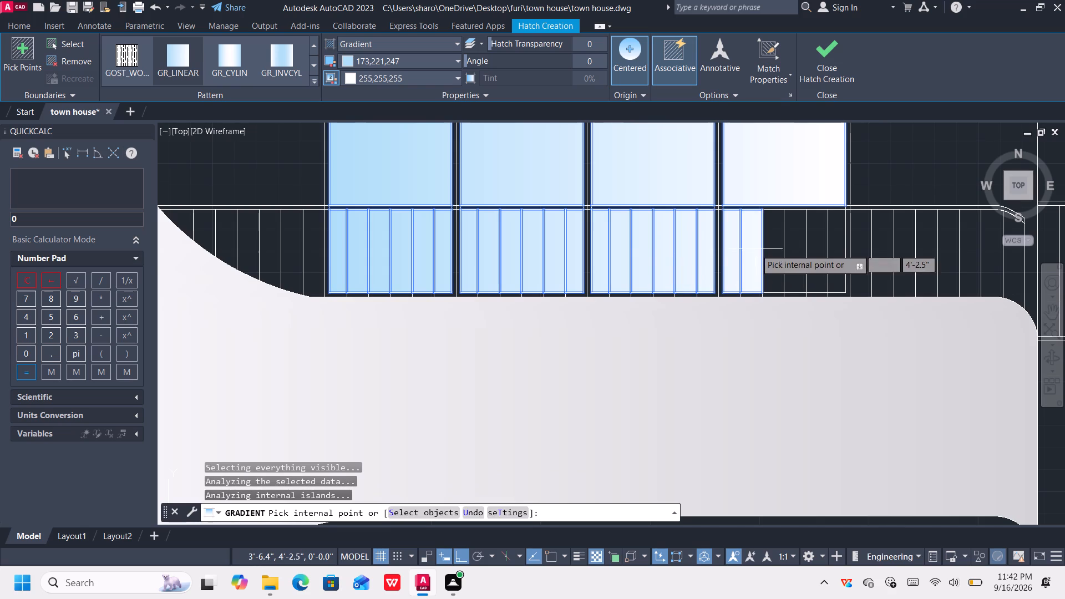
{"action": "middle_click_drag", "start_coordinate": [753, 249], "coordinate": [479, 230]}
{"action": "left_click", "coordinate": [495, 223]}
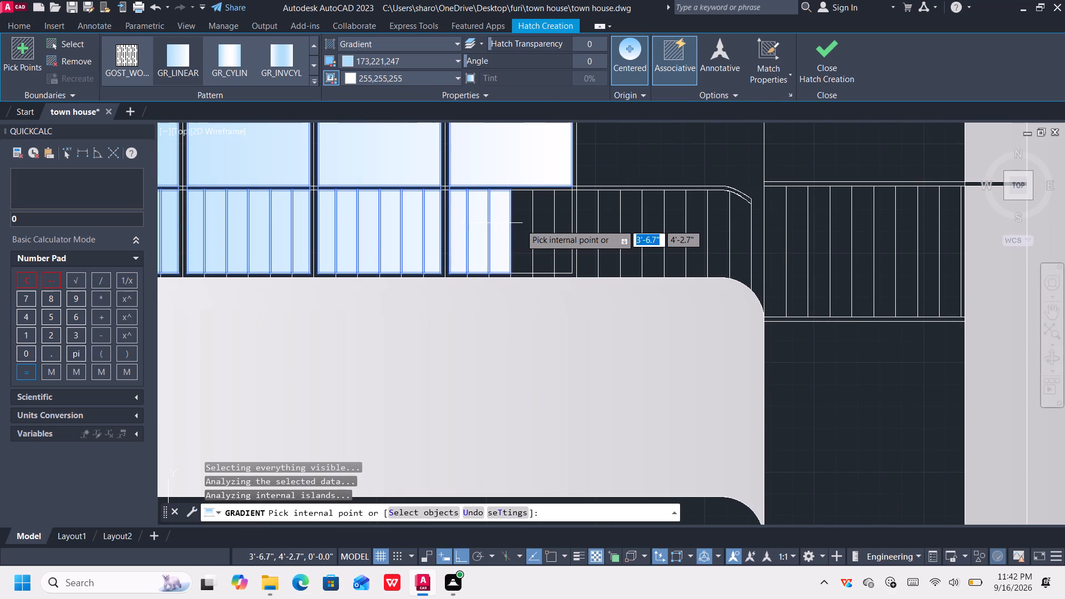
{"action": "left_click", "coordinate": [523, 224]}
{"action": "left_click", "coordinate": [547, 224]}
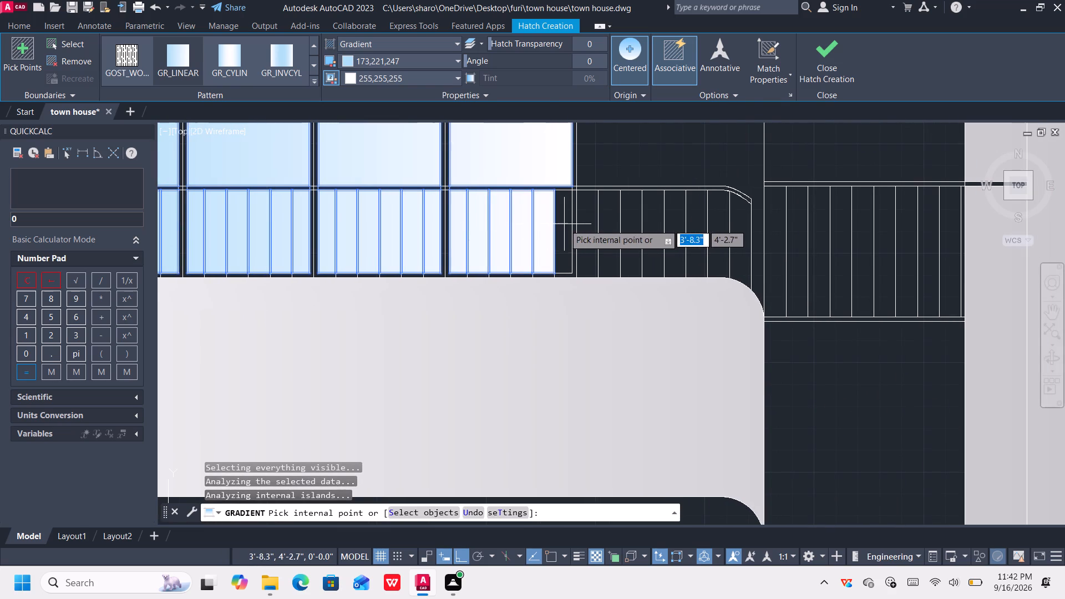
{"action": "left_click", "coordinate": [564, 224]}
{"action": "scroll", "coordinate": [564, 224], "scroll_direction": "down", "scroll_amount": 3}
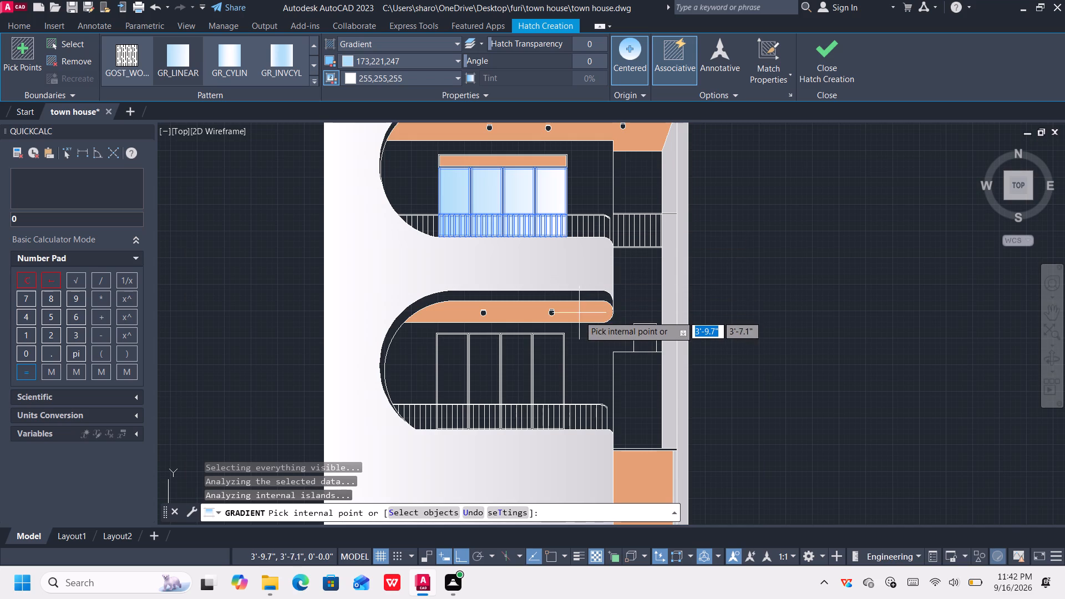
{"action": "key", "text": "Return"}
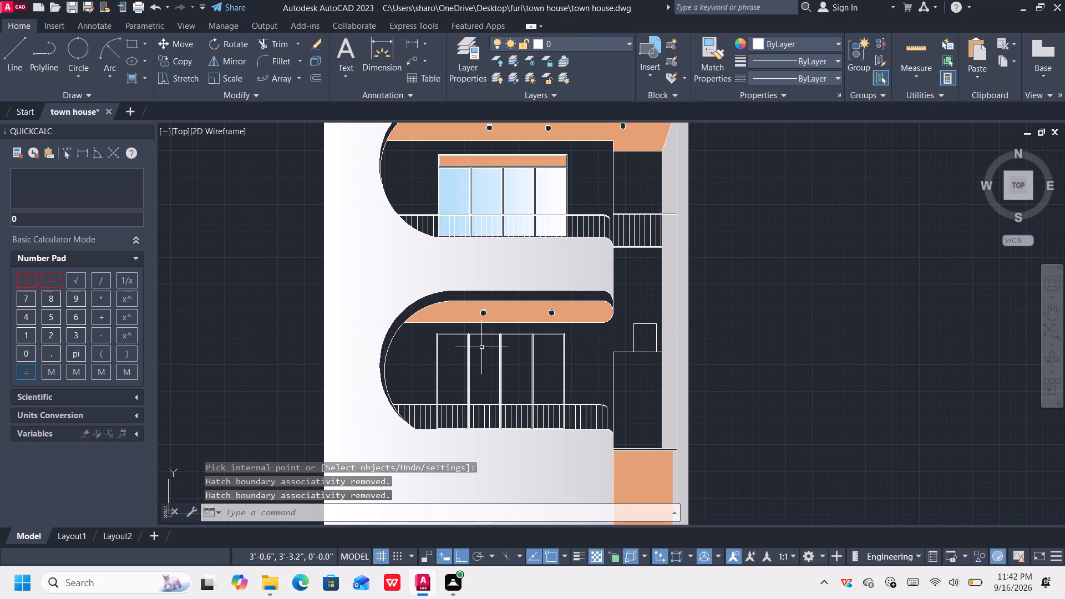
Trim the door-frame lines crossing the upper-balcony handrail, using a fence along the rail across all four door panels.
{"action": "scroll", "coordinate": [464, 222], "scroll_direction": "up", "scroll_amount": 4}
{"action": "middle_click_drag", "start_coordinate": [471, 215], "coordinate": [489, 292]}
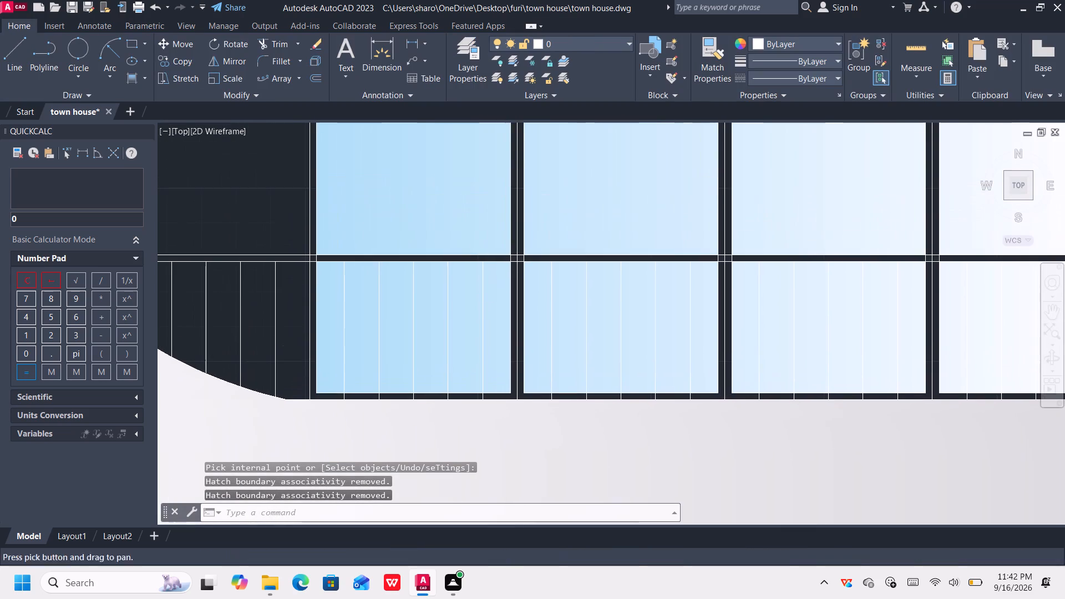
{"action": "scroll", "coordinate": [316, 261], "scroll_direction": "up", "scroll_amount": 1}
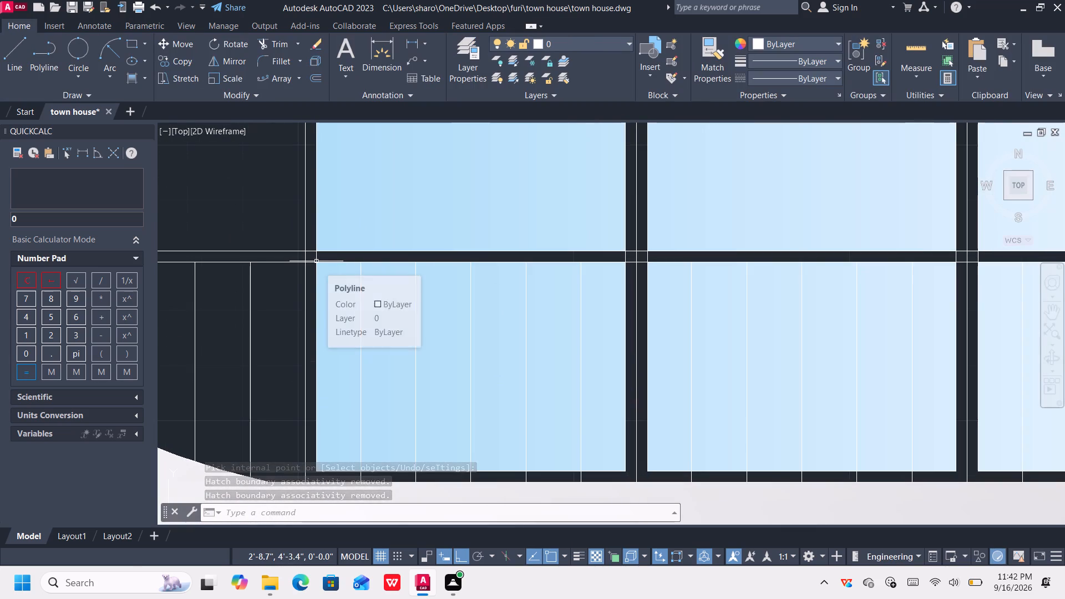
{"action": "type", "text": "tr"}
{"action": "key", "text": "Return"}
{"action": "scroll", "coordinate": [303, 261], "scroll_direction": "up", "scroll_amount": 1}
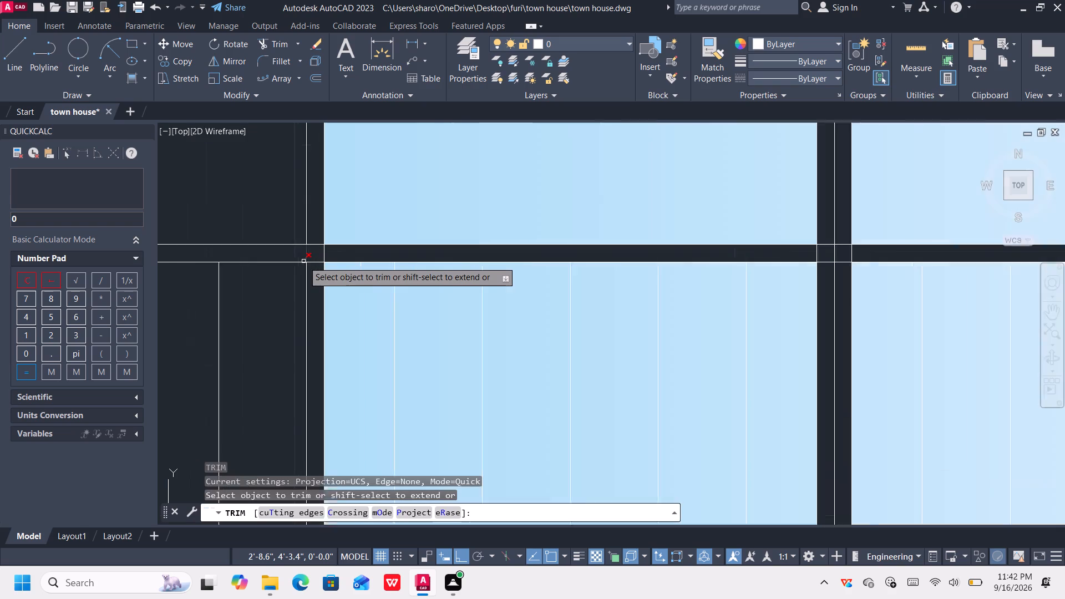
{"action": "scroll", "coordinate": [303, 261], "scroll_direction": "up", "scroll_amount": 1}
{"action": "scroll", "coordinate": [303, 260], "scroll_direction": "down", "scroll_amount": 1}
{"action": "left_click", "coordinate": [300, 254]}
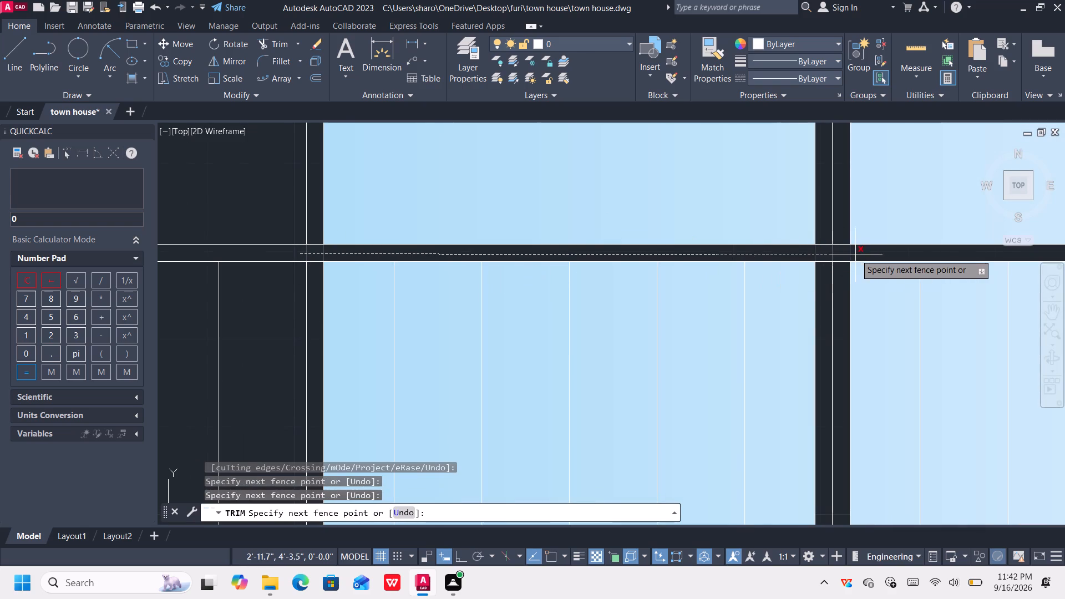
{"action": "middle_click_drag", "start_coordinate": [857, 256], "coordinate": [227, 255]}
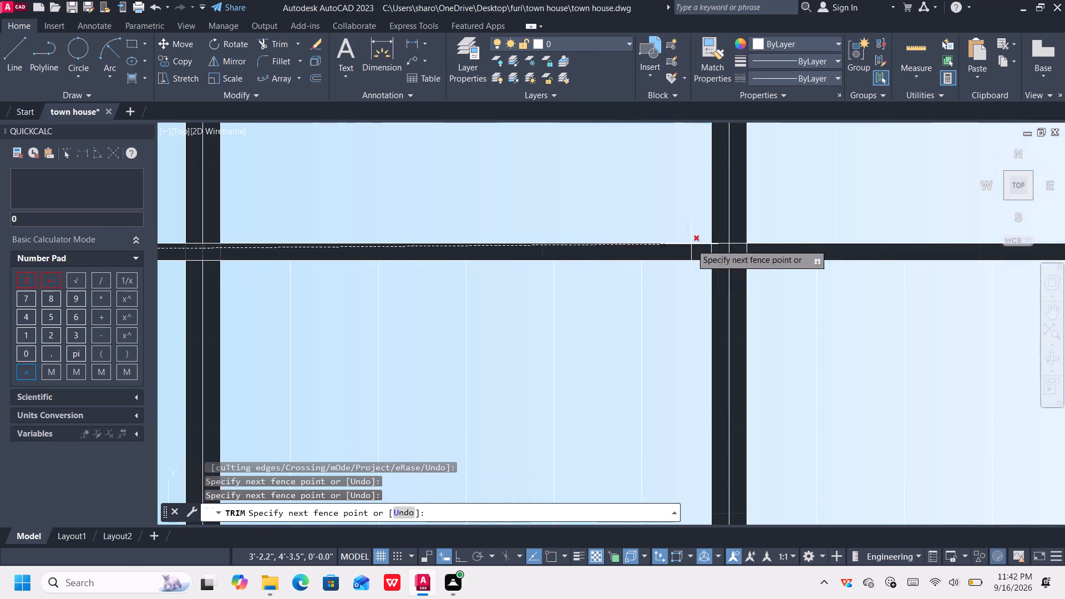
{"action": "scroll", "coordinate": [758, 251], "scroll_direction": "down", "scroll_amount": 1}
{"action": "middle_click_drag", "start_coordinate": [756, 252], "coordinate": [418, 252]}
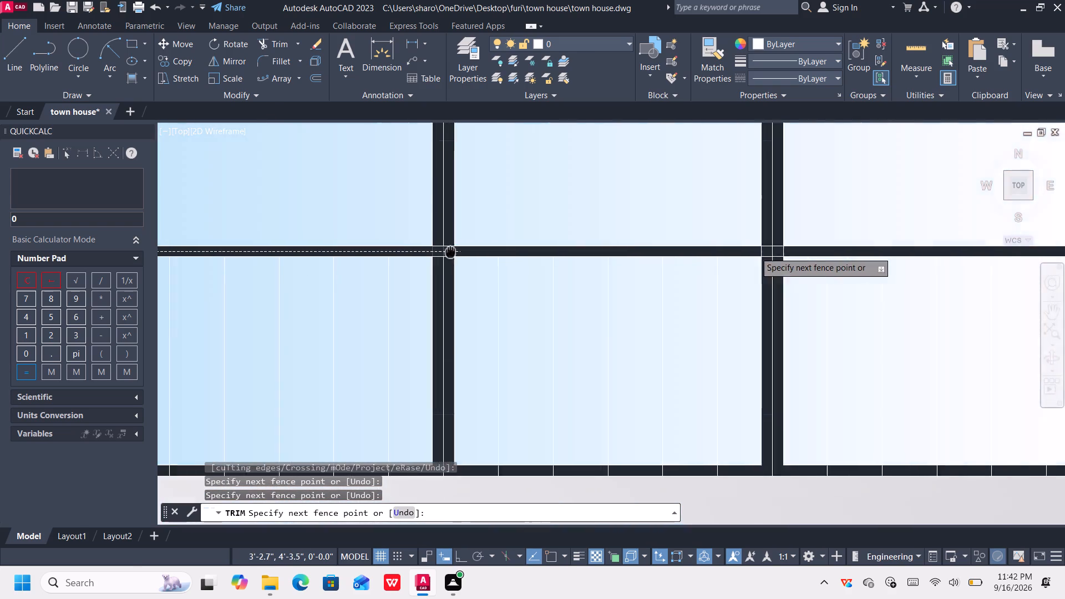
{"action": "middle_click_drag", "start_coordinate": [418, 252], "coordinate": [273, 252]}
{"action": "scroll", "coordinate": [328, 252], "scroll_direction": "up", "scroll_amount": 2}
{"action": "scroll", "coordinate": [279, 250], "scroll_direction": "down", "scroll_amount": 4}
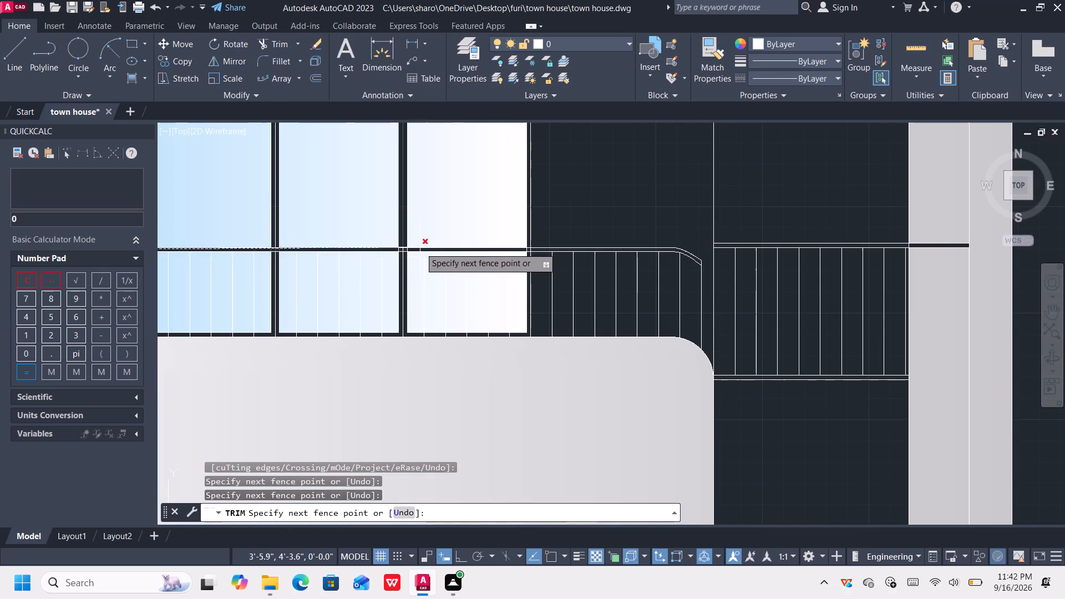
{"action": "scroll", "coordinate": [461, 250], "scroll_direction": "up", "scroll_amount": 1}
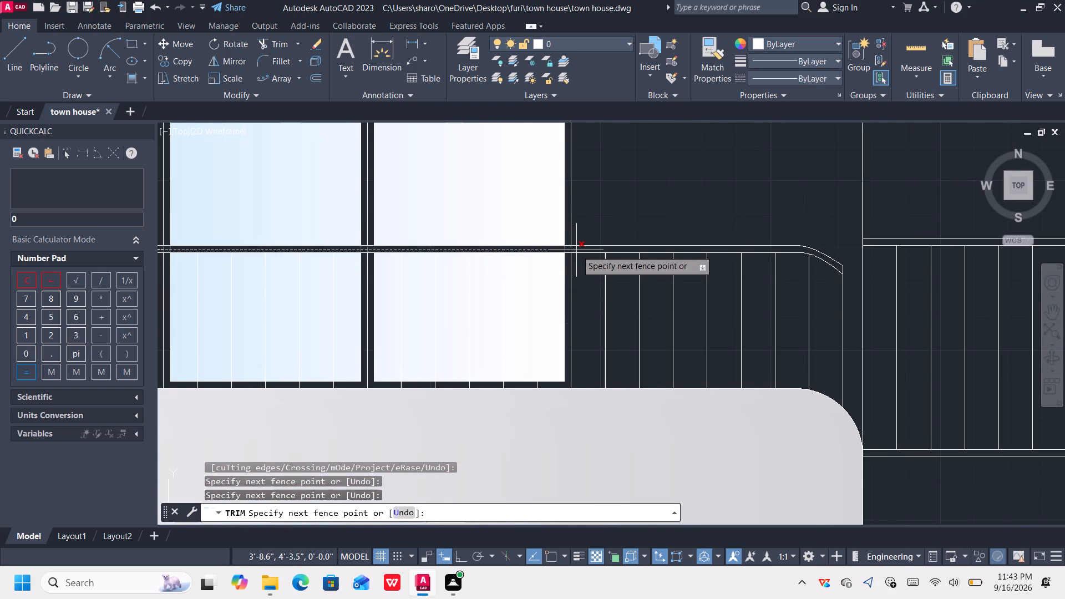
{"action": "left_click", "coordinate": [576, 250]}
{"action": "scroll", "coordinate": [587, 300], "scroll_direction": "down", "scroll_amount": 3}
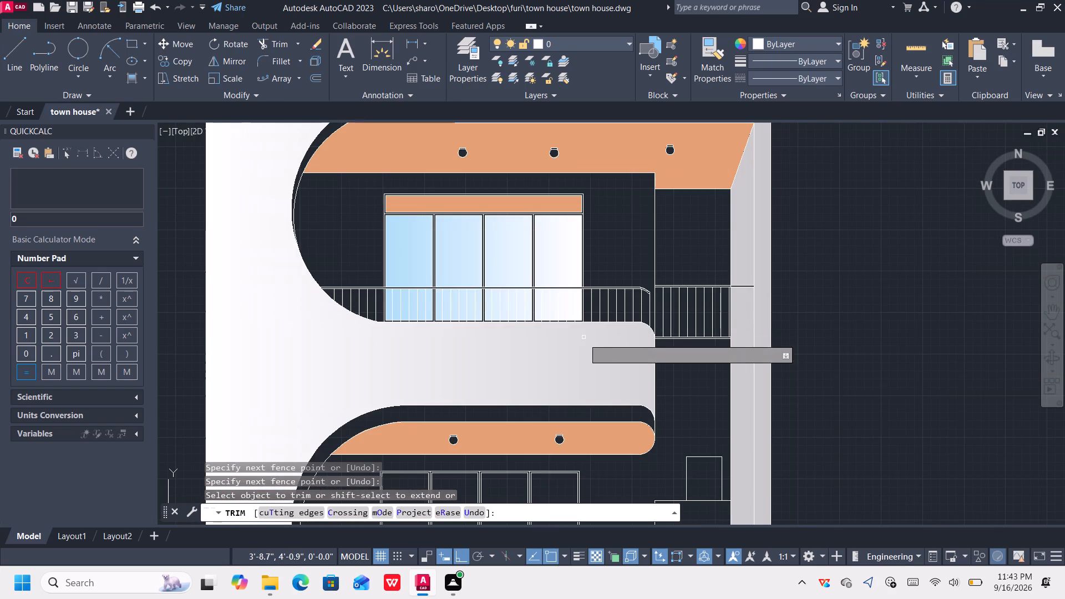
Trim the door-frame lines crossing the lower-balcony handrail with a fence across all four door panels, and end the Trim command.
{"action": "middle_click_drag", "start_coordinate": [543, 381], "coordinate": [553, 168]}
{"action": "scroll", "coordinate": [390, 351], "scroll_direction": "up", "scroll_amount": 4}
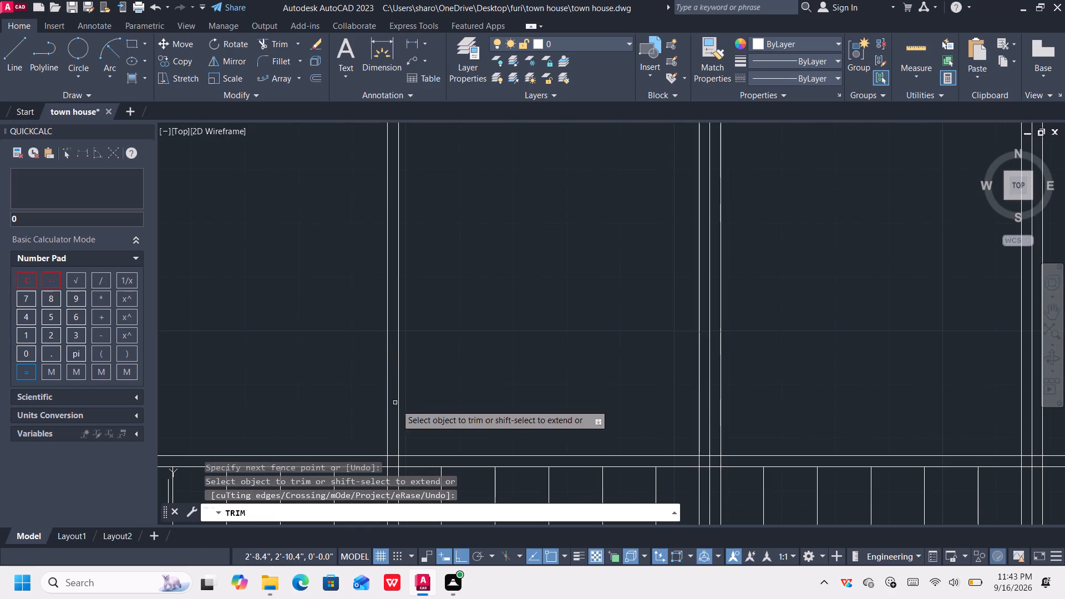
{"action": "middle_click_drag", "start_coordinate": [451, 430], "coordinate": [439, 287]}
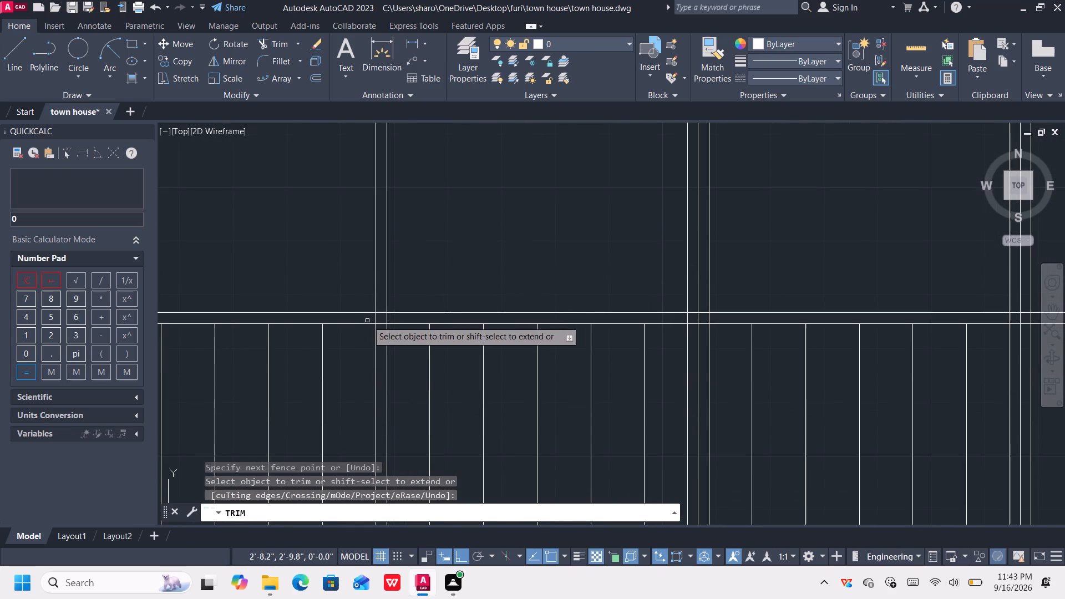
{"action": "left_click", "coordinate": [367, 318]}
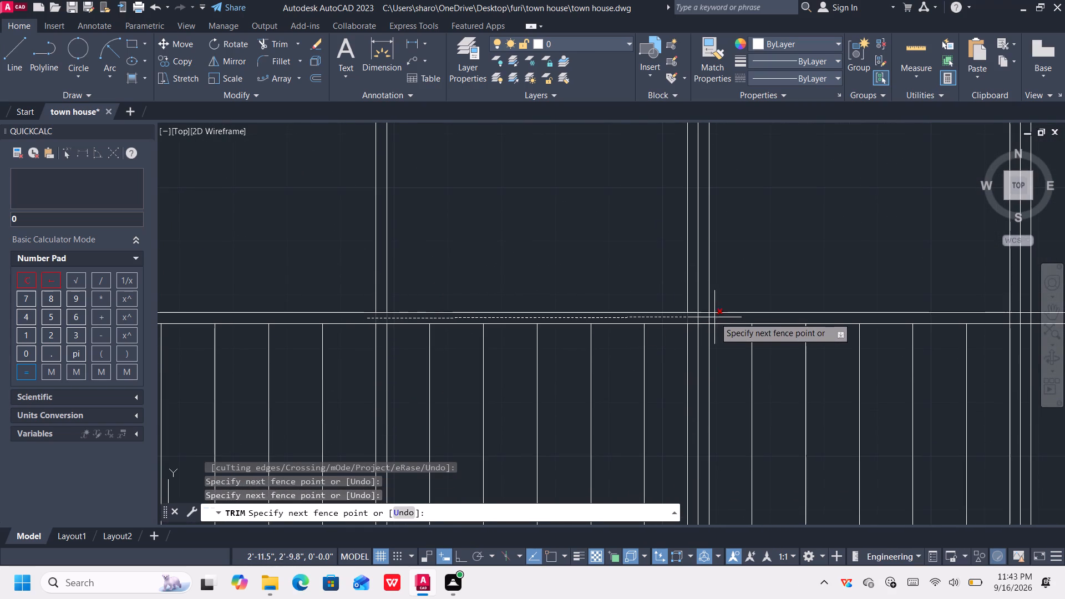
{"action": "scroll", "coordinate": [726, 317], "scroll_direction": "down", "scroll_amount": 2}
{"action": "middle_click_drag", "start_coordinate": [723, 317], "coordinate": [506, 305]}
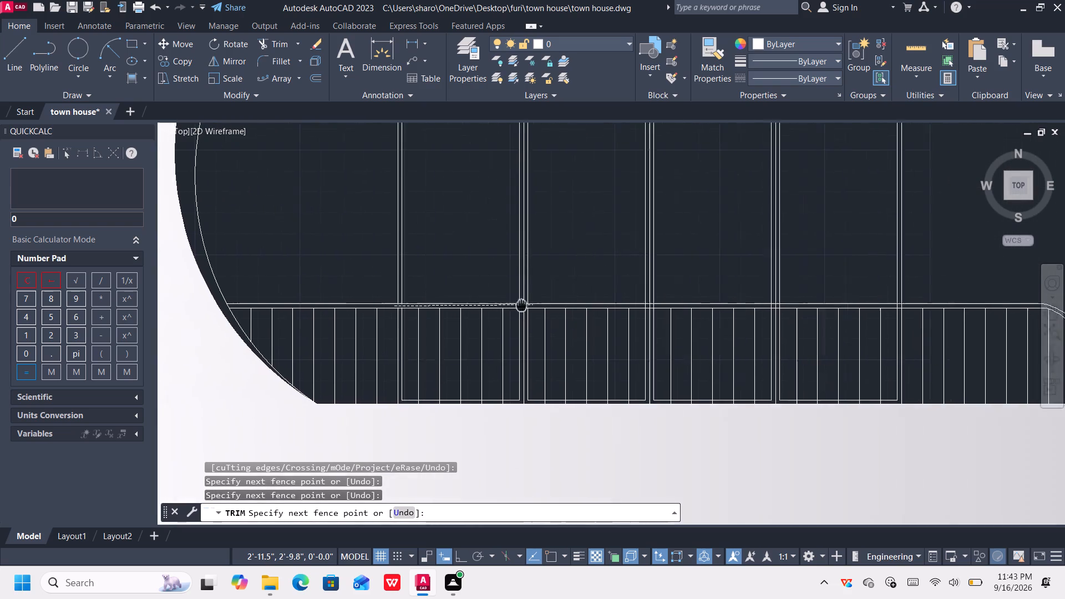
{"action": "middle_click_drag", "start_coordinate": [506, 305], "coordinate": [488, 305]}
{"action": "scroll", "coordinate": [860, 305], "scroll_direction": "up", "scroll_amount": 1}
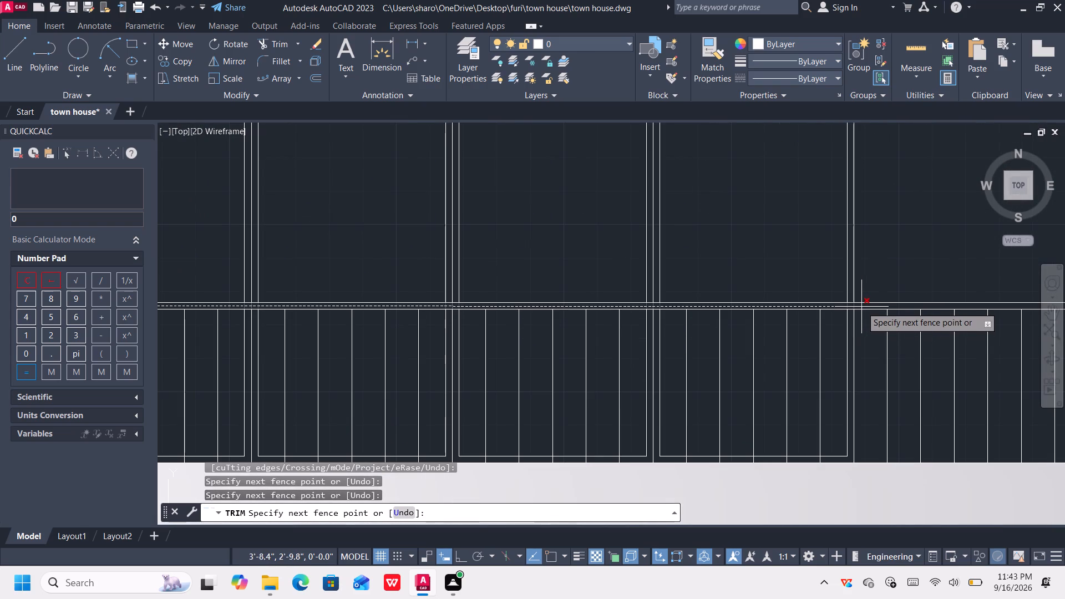
{"action": "left_click", "coordinate": [861, 307]}
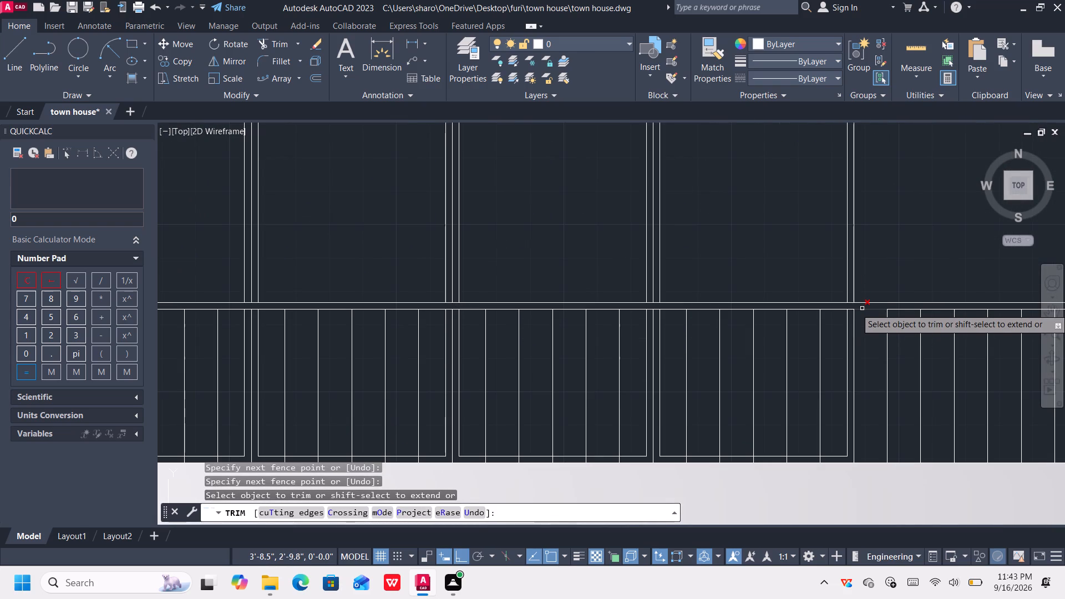
{"action": "key", "text": "Return"}
Set the upper-balcony glass gradient hatch to a transparency of 27 and an angle of 20.
{"action": "scroll", "coordinate": [814, 349], "scroll_direction": "down", "scroll_amount": 3}
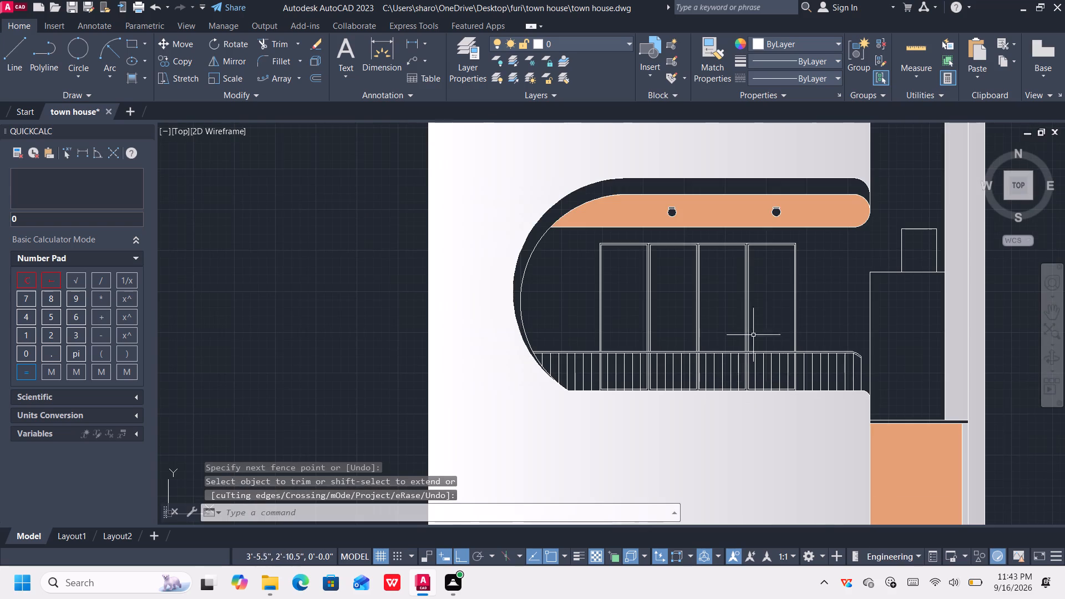
{"action": "middle_click_drag", "start_coordinate": [767, 306], "coordinate": [785, 463]}
{"action": "scroll", "coordinate": [775, 340], "scroll_direction": "down", "scroll_amount": 1}
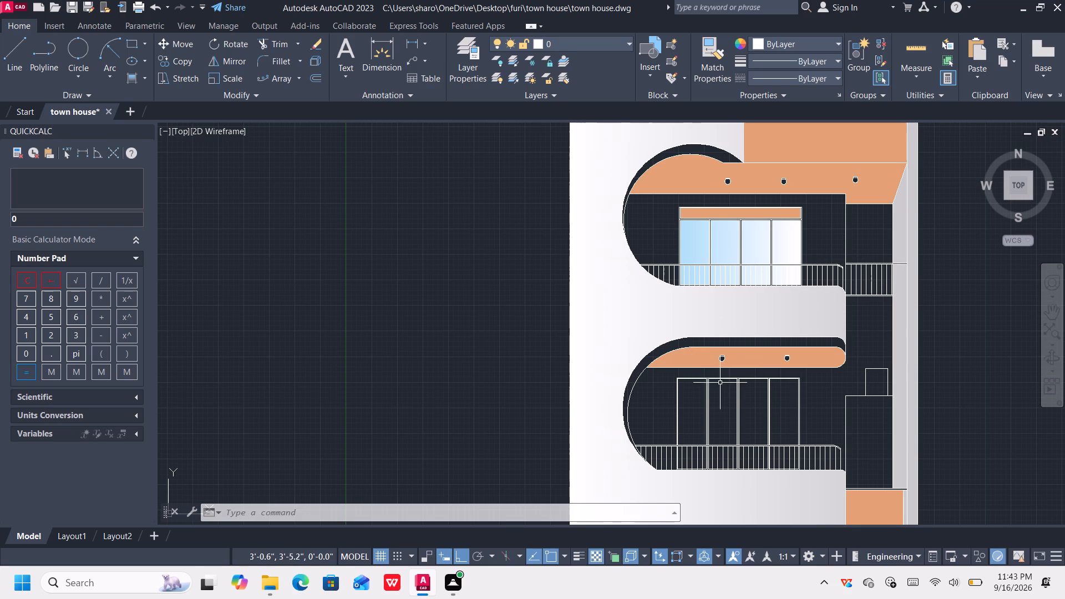
{"action": "middle_click_drag", "start_coordinate": [721, 412], "coordinate": [722, 362]}
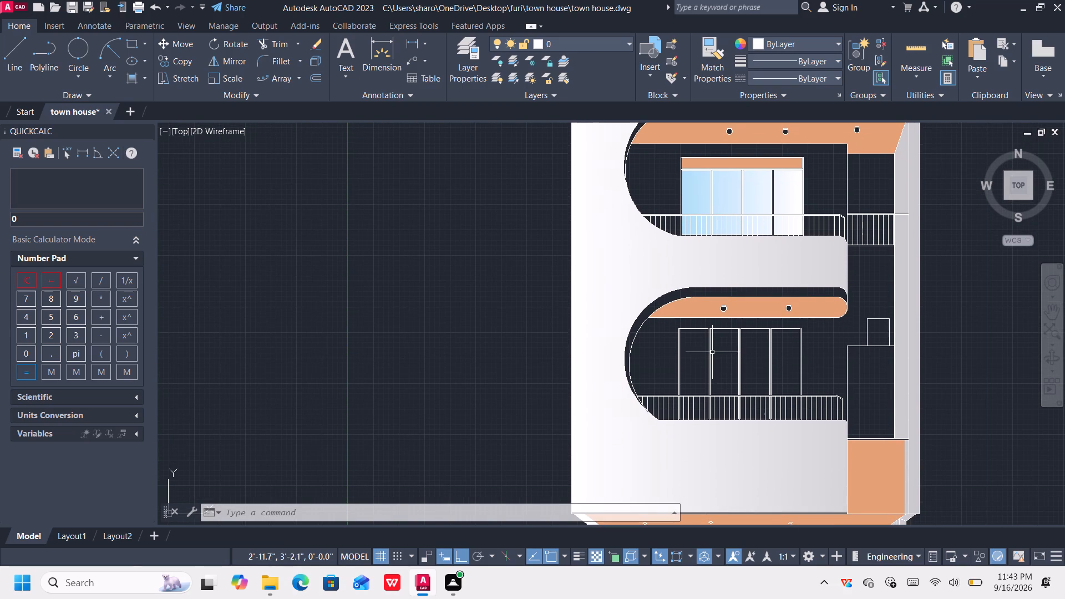
{"action": "left_click", "coordinate": [701, 193]}
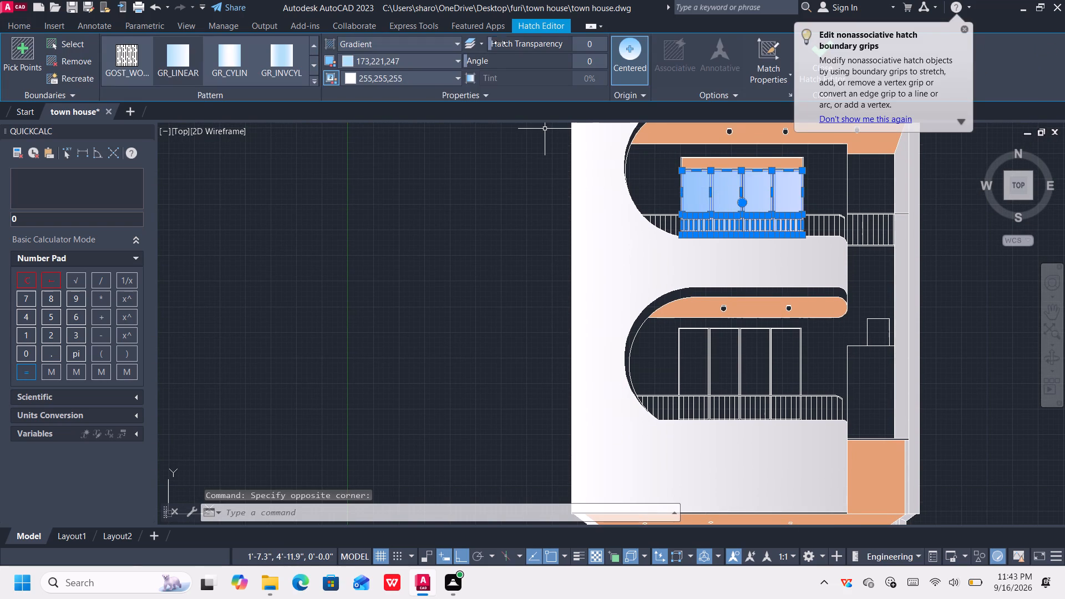
{"action": "left_click_drag", "start_coordinate": [496, 46], "coordinate": [536, 44]}
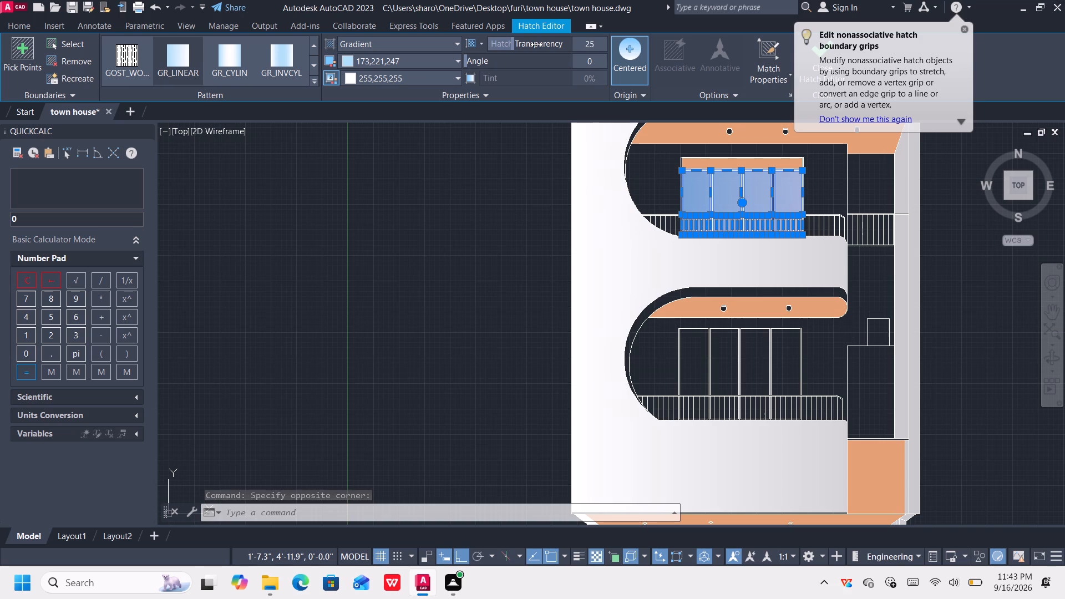
{"action": "left_click_drag", "start_coordinate": [536, 44], "coordinate": [536, 45]}
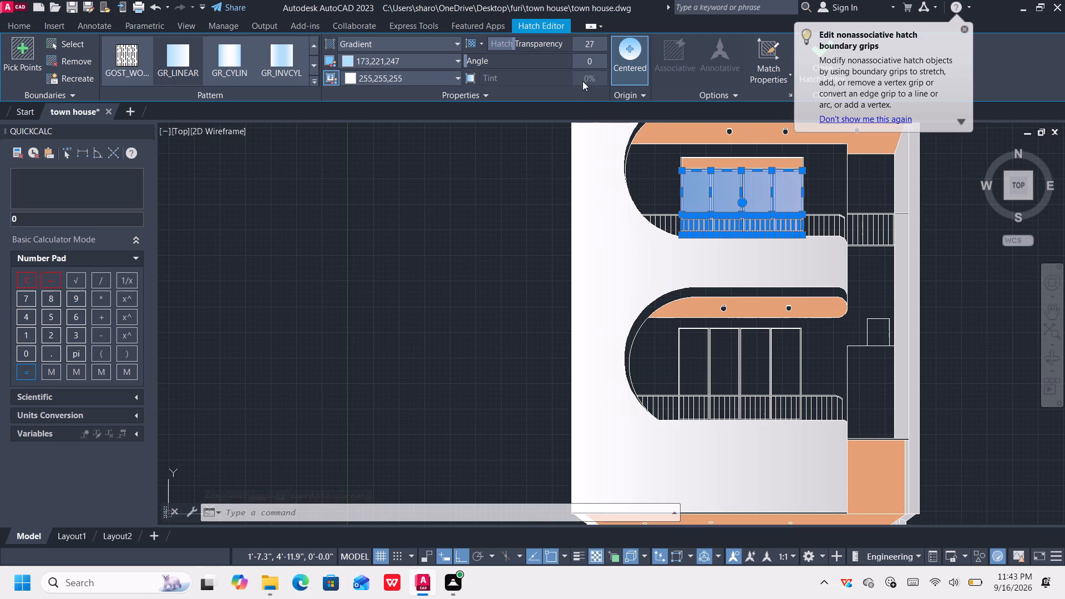
{"action": "left_click_drag", "start_coordinate": [471, 62], "coordinate": [486, 58]}
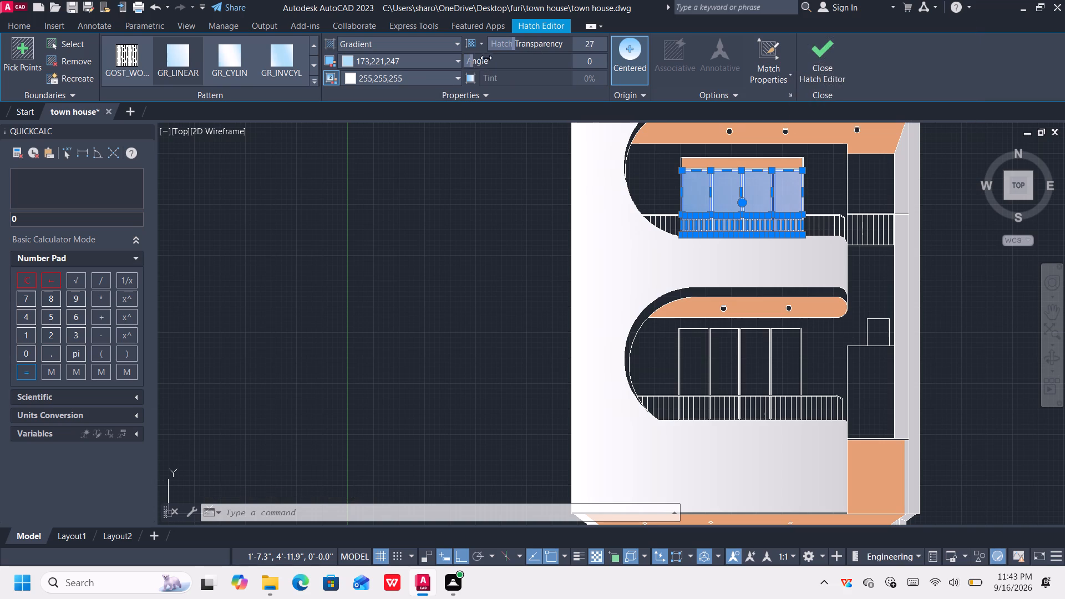
{"action": "left_click_drag", "start_coordinate": [486, 58], "coordinate": [484, 62]}
{"action": "key", "text": "Return"}
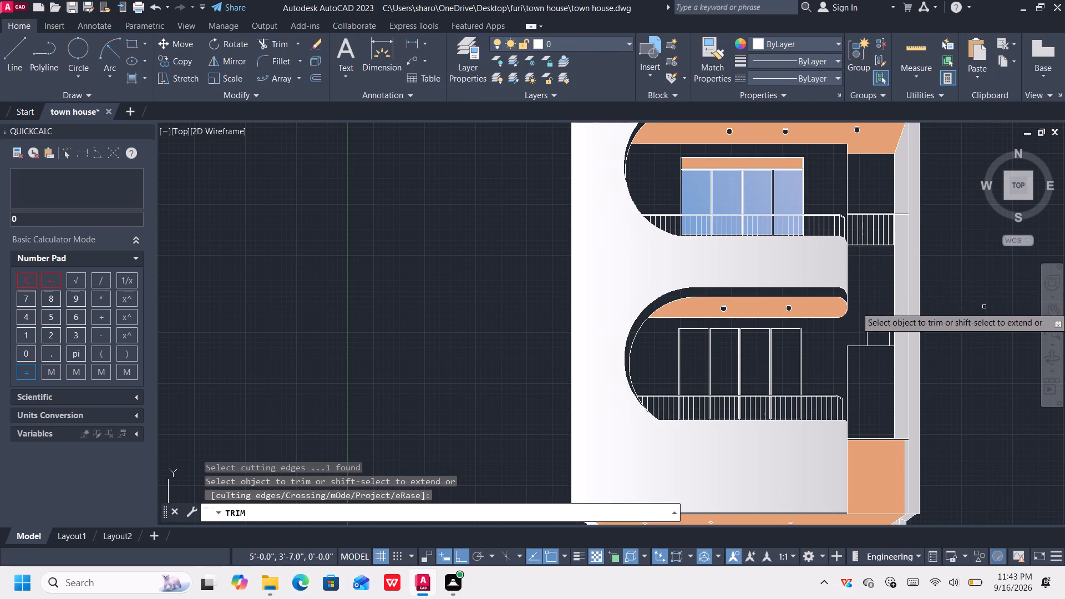
{"action": "middle_click_drag", "start_coordinate": [985, 306], "coordinate": [740, 257]}
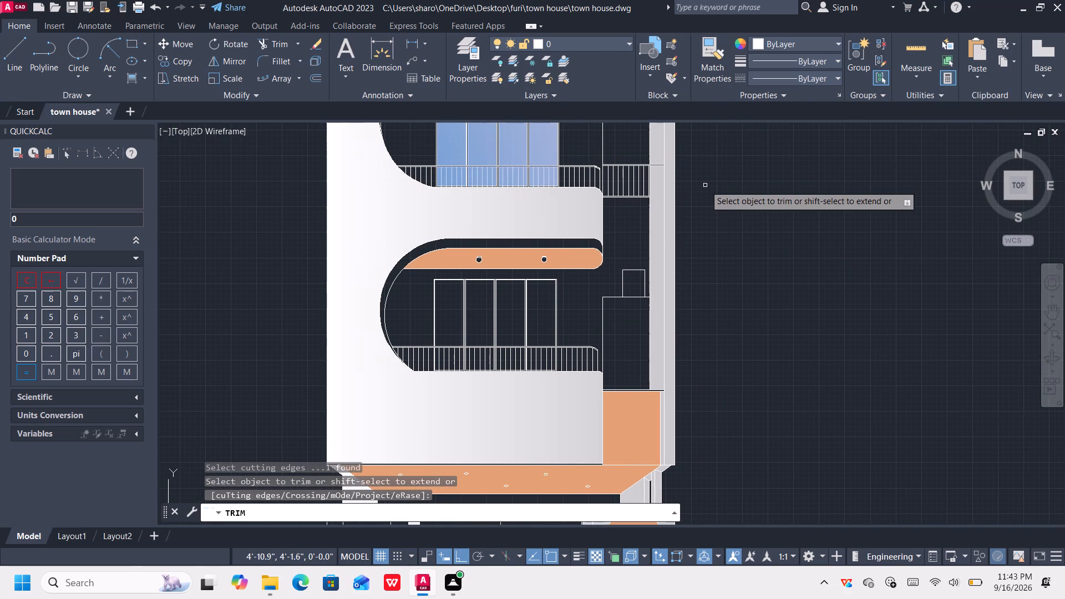
{"action": "middle_click_drag", "start_coordinate": [693, 187], "coordinate": [730, 289]}
{"action": "key", "text": "Escape"}
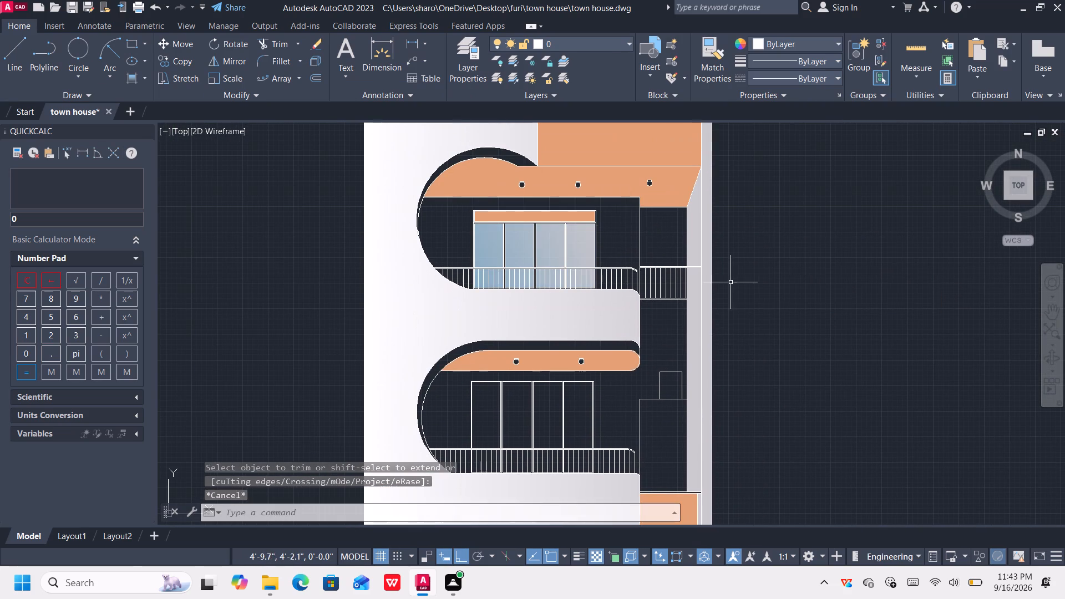
Start a 173,221,247 to 255,255,255 gradient fill on the first lower-balcony door panel, including the glass strips between the balusters below its handrail.
{"action": "scroll", "coordinate": [561, 266], "scroll_direction": "up", "scroll_amount": 1}
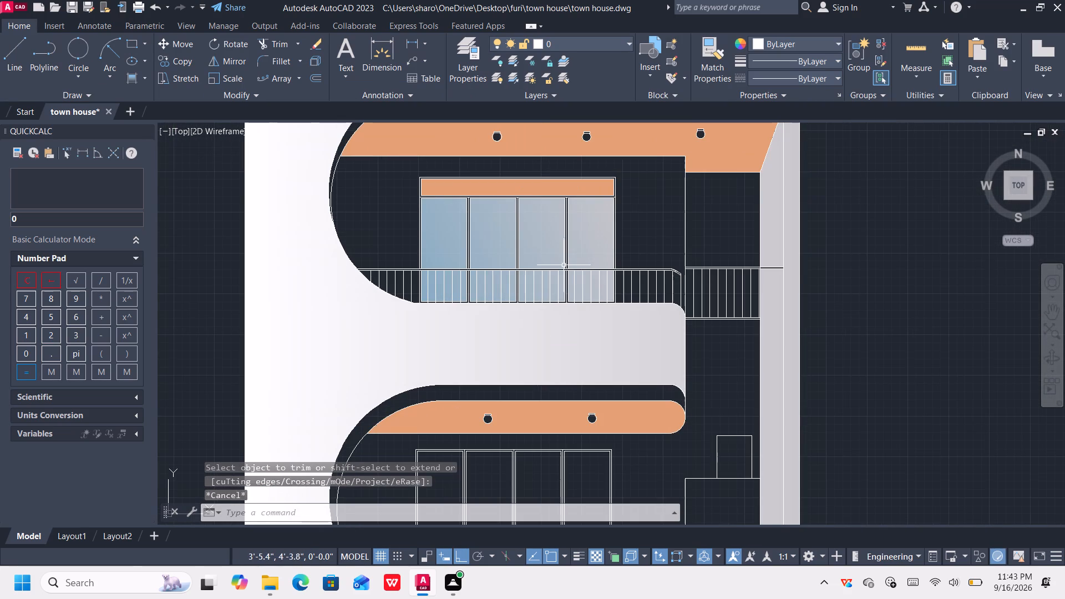
{"action": "middle_click_drag", "start_coordinate": [572, 325], "coordinate": [576, 242]}
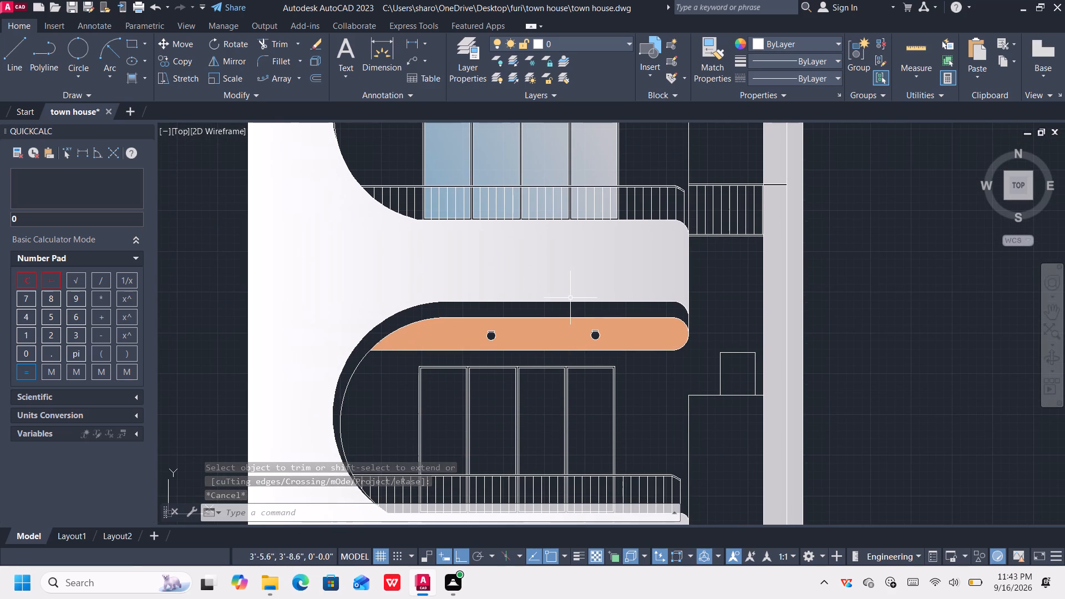
{"action": "left_click", "coordinate": [133, 78]}
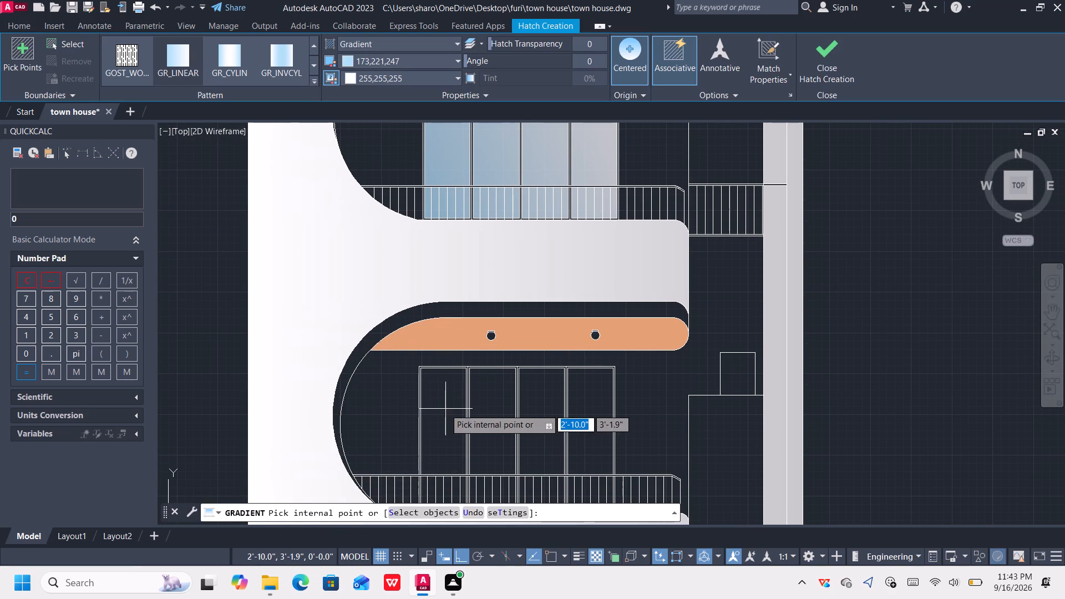
{"action": "left_click", "coordinate": [441, 419]}
{"action": "middle_click_drag", "start_coordinate": [452, 422], "coordinate": [430, 322]}
{"action": "scroll", "coordinate": [409, 394], "scroll_direction": "up", "scroll_amount": 2}
{"action": "left_click", "coordinate": [392, 397]}
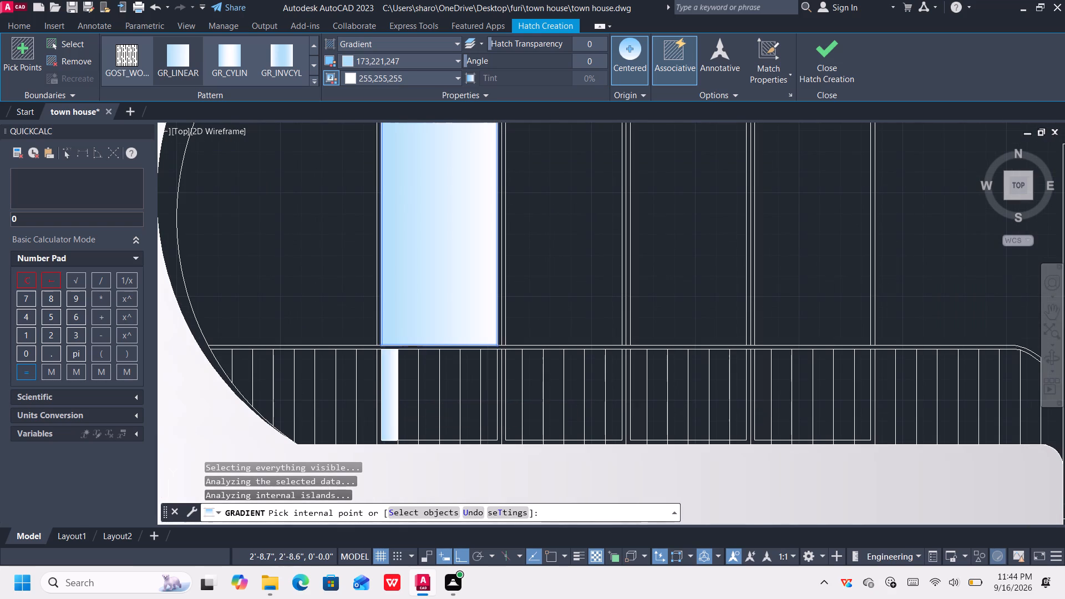
{"action": "left_click", "coordinate": [402, 396]}
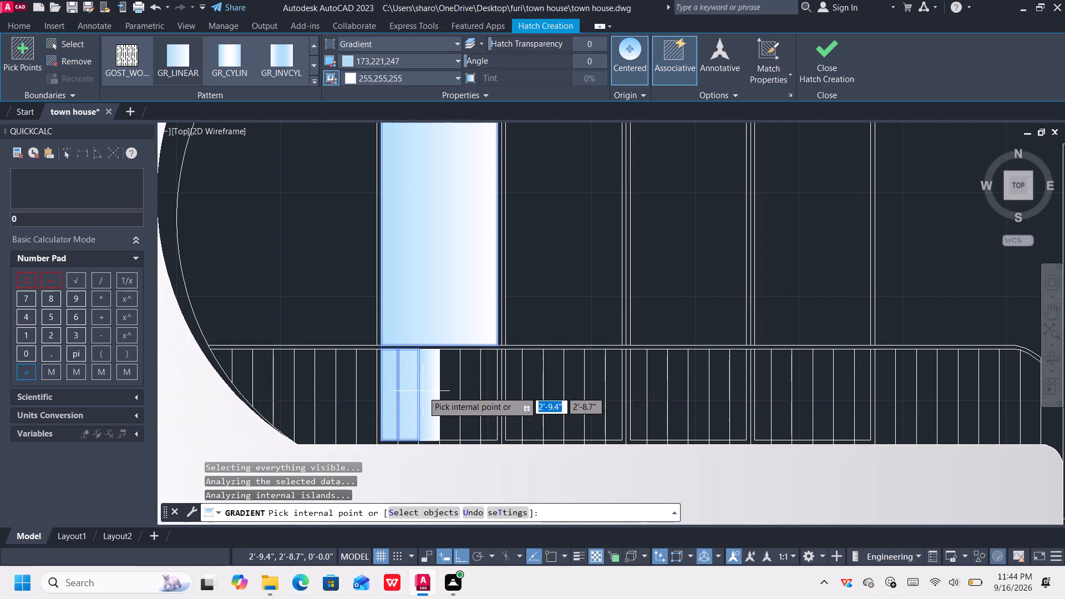
{"action": "left_click", "coordinate": [423, 391]}
{"action": "left_click", "coordinate": [448, 388]}
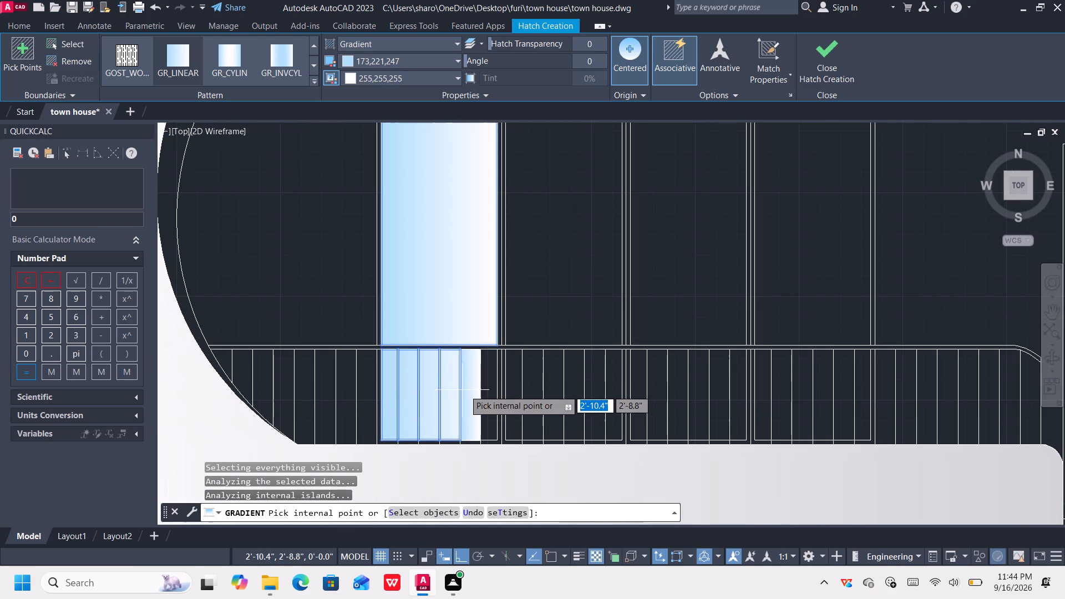
{"action": "left_click", "coordinate": [464, 391]}
{"action": "left_click", "coordinate": [482, 389]}
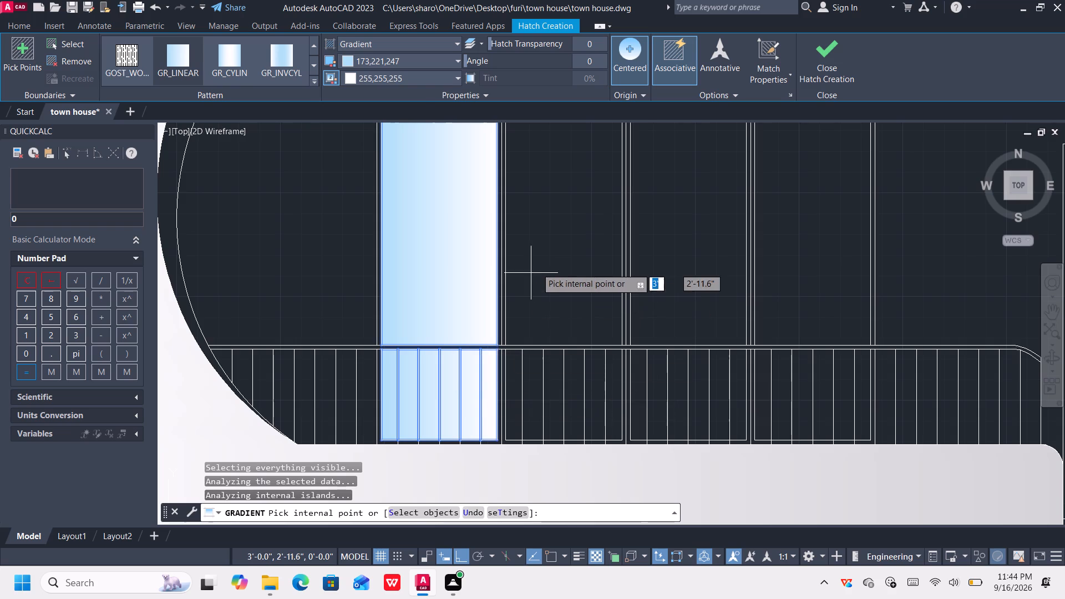
Add the second lower-balcony door panel to the gradient fill, both above the handrail and between the balusters below it.
{"action": "left_click", "coordinate": [539, 266]}
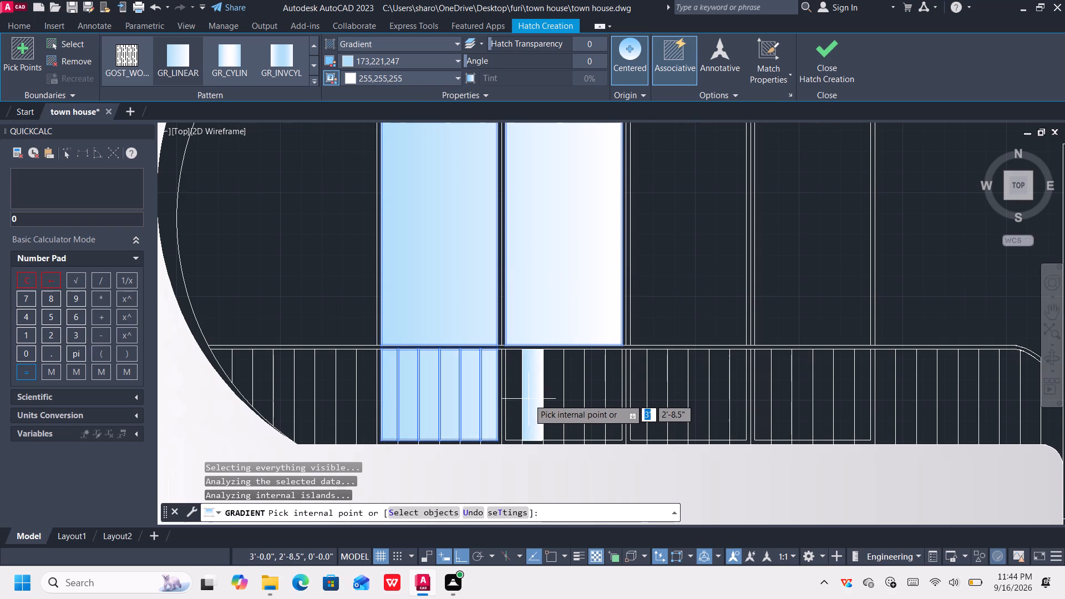
{"action": "scroll", "coordinate": [528, 400], "scroll_direction": "up", "scroll_amount": 3}
{"action": "left_click", "coordinate": [496, 398]}
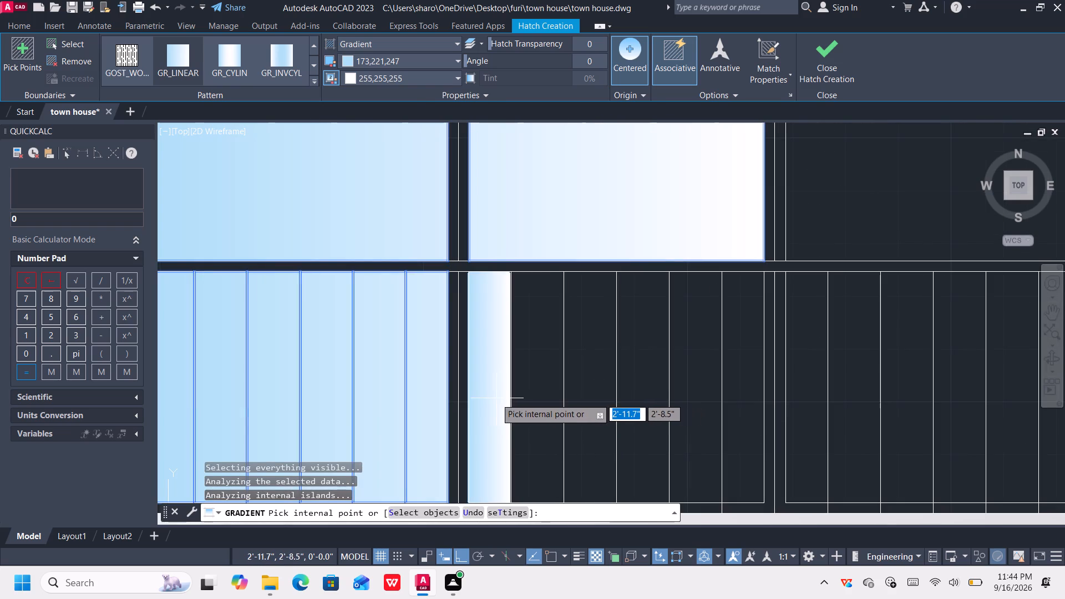
{"action": "left_click", "coordinate": [524, 387]}
{"action": "left_click", "coordinate": [574, 365]}
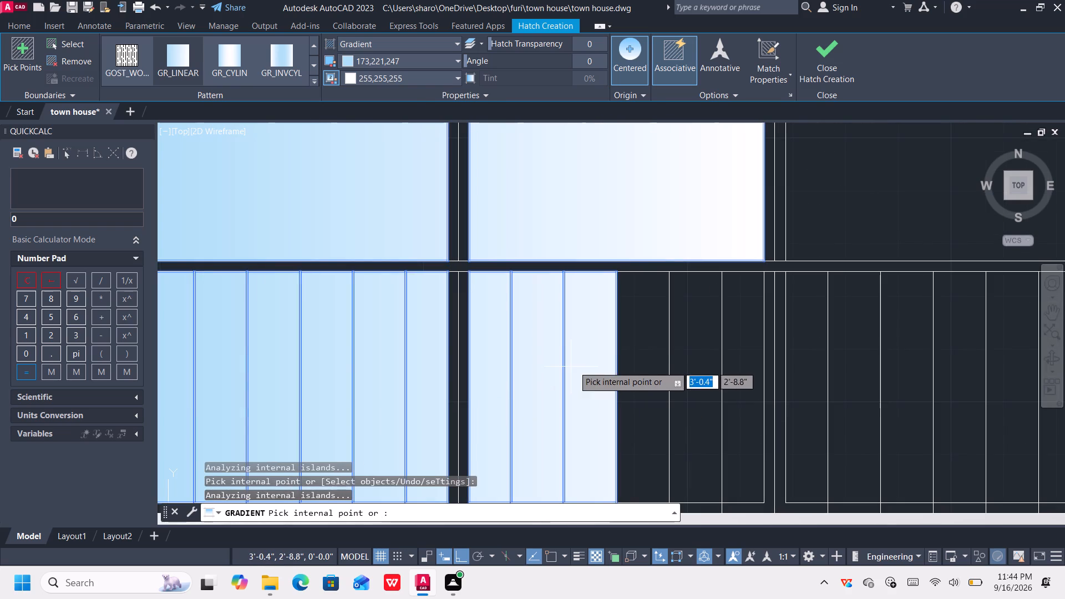
{"action": "left_click", "coordinate": [636, 363]}
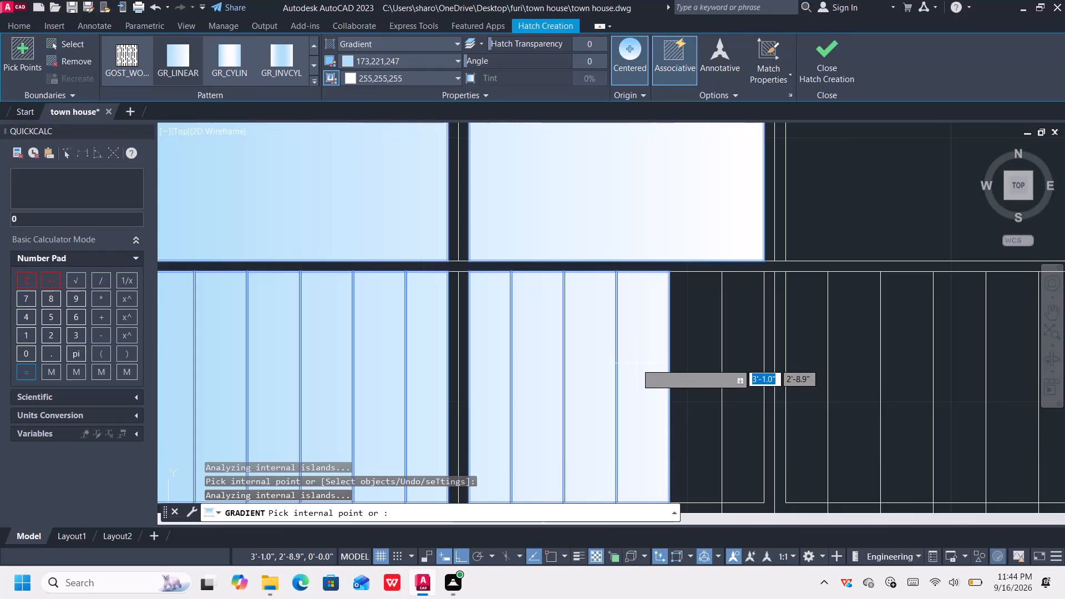
{"action": "left_click", "coordinate": [708, 351]}
{"action": "left_click", "coordinate": [747, 357]}
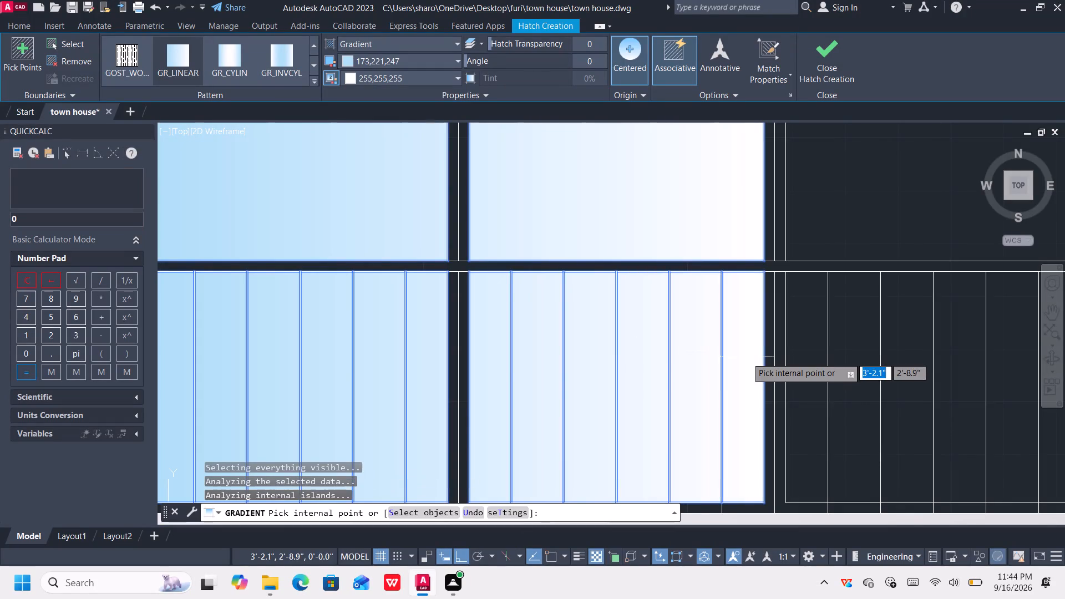
Fill the third and fourth lower-balcony door panels above the handrail, plus the strips between the balusters below the third, with the same gradient.
{"action": "scroll", "coordinate": [747, 357], "scroll_direction": "down", "scroll_amount": 3}
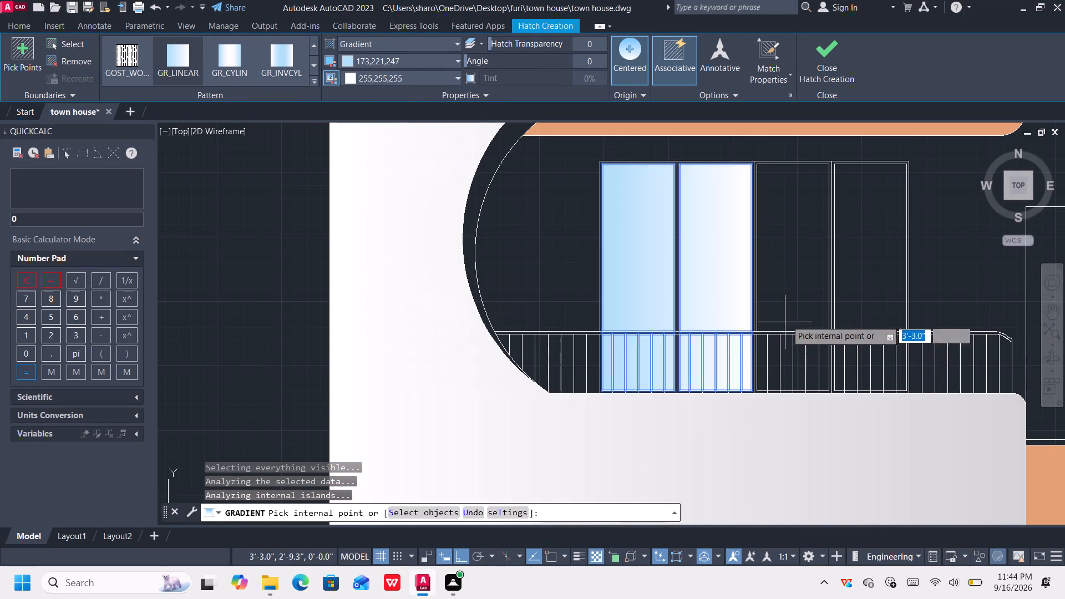
{"action": "left_click", "coordinate": [799, 289]}
{"action": "left_click", "coordinate": [879, 259]}
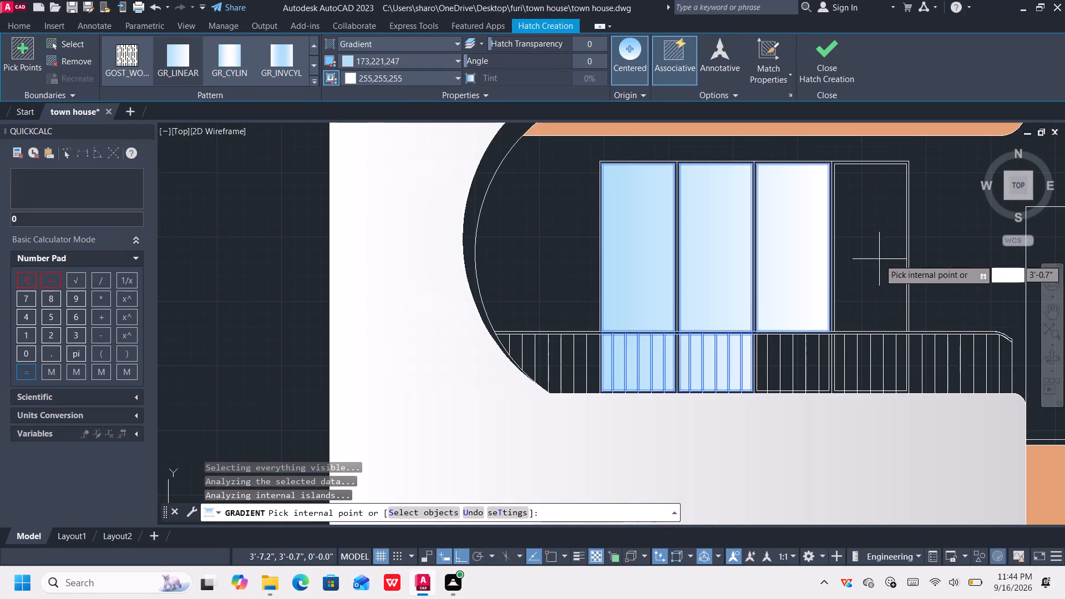
{"action": "scroll", "coordinate": [779, 418], "scroll_direction": "up", "scroll_amount": 2}
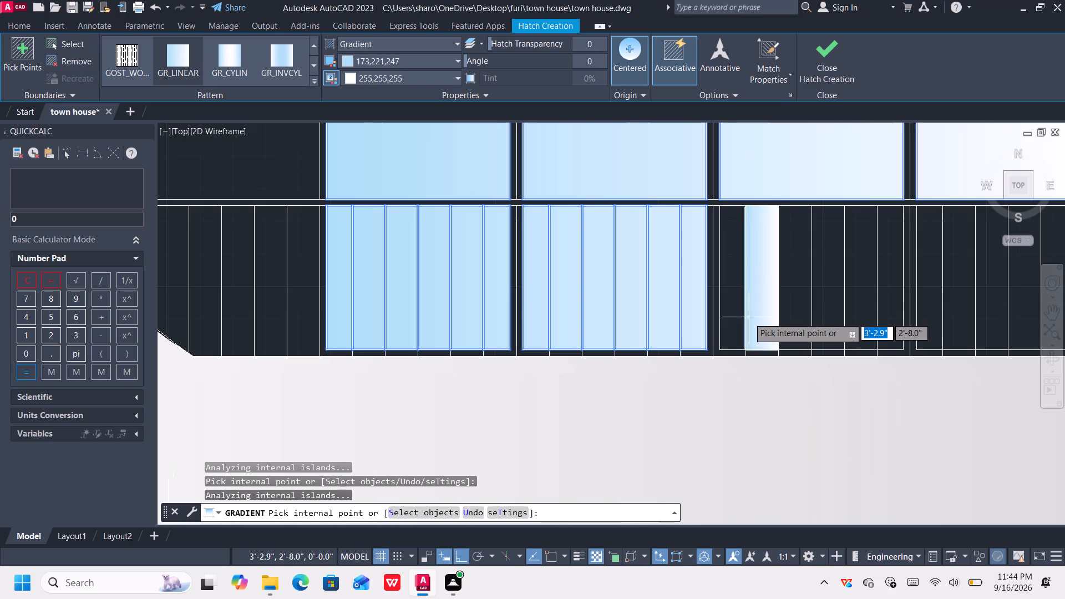
{"action": "left_click", "coordinate": [736, 317]}
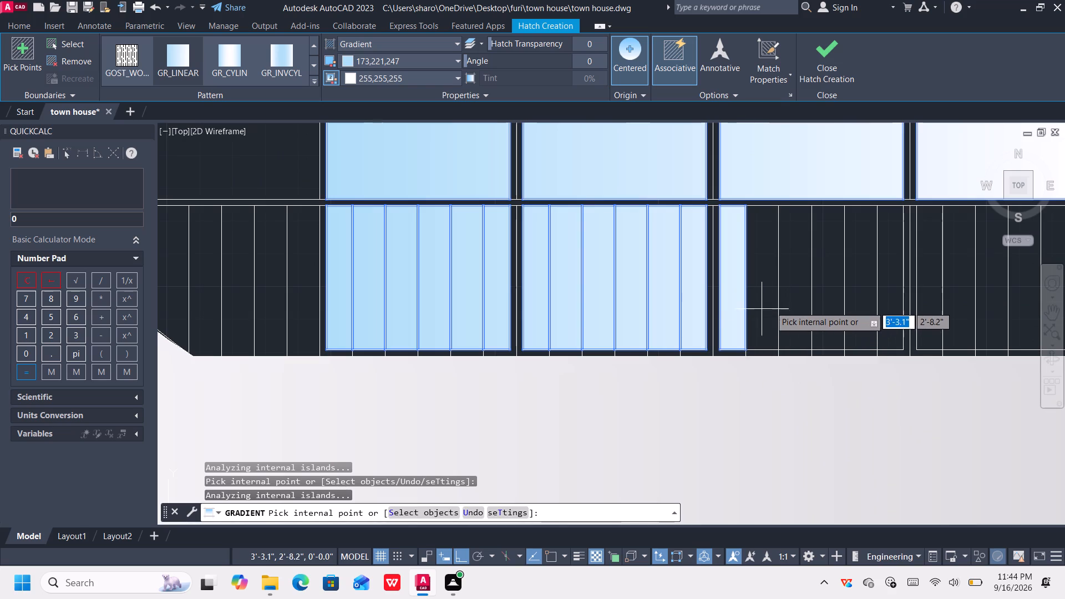
{"action": "left_click", "coordinate": [772, 306]}
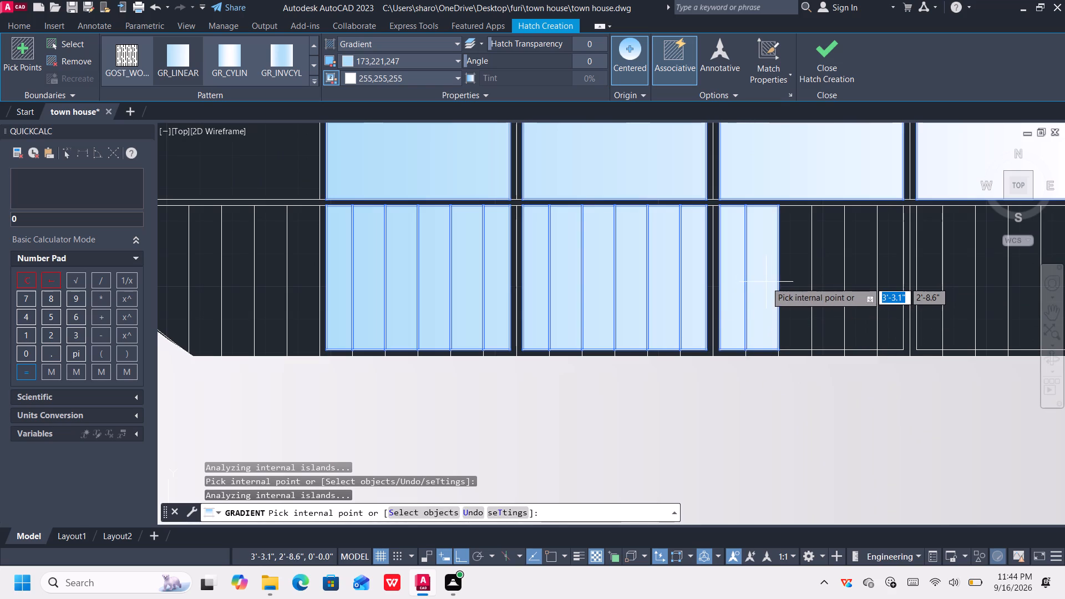
{"action": "left_click", "coordinate": [792, 286]}
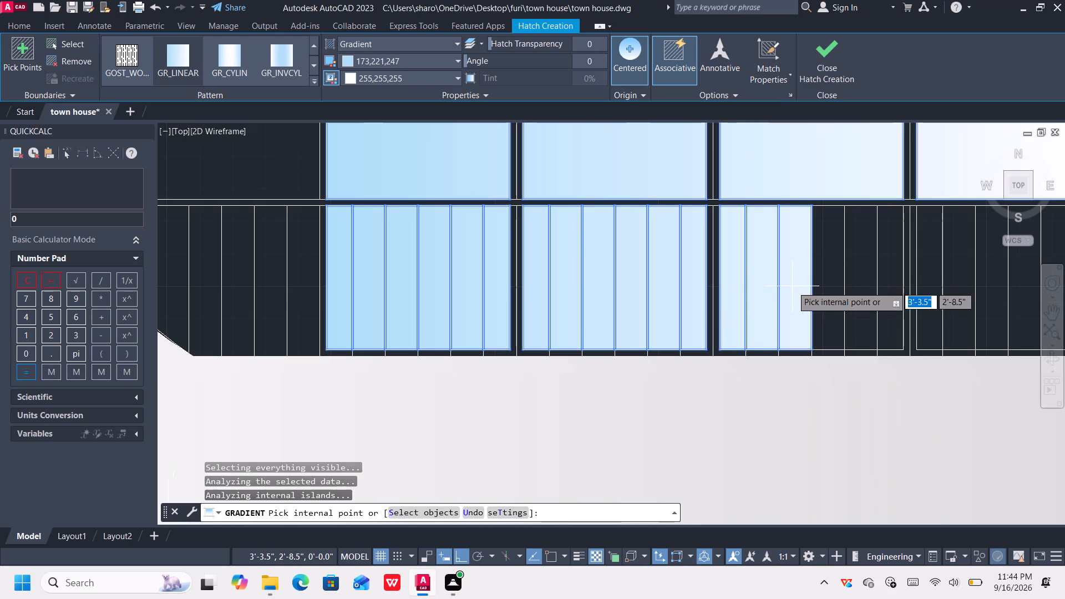
{"action": "left_click", "coordinate": [830, 281]}
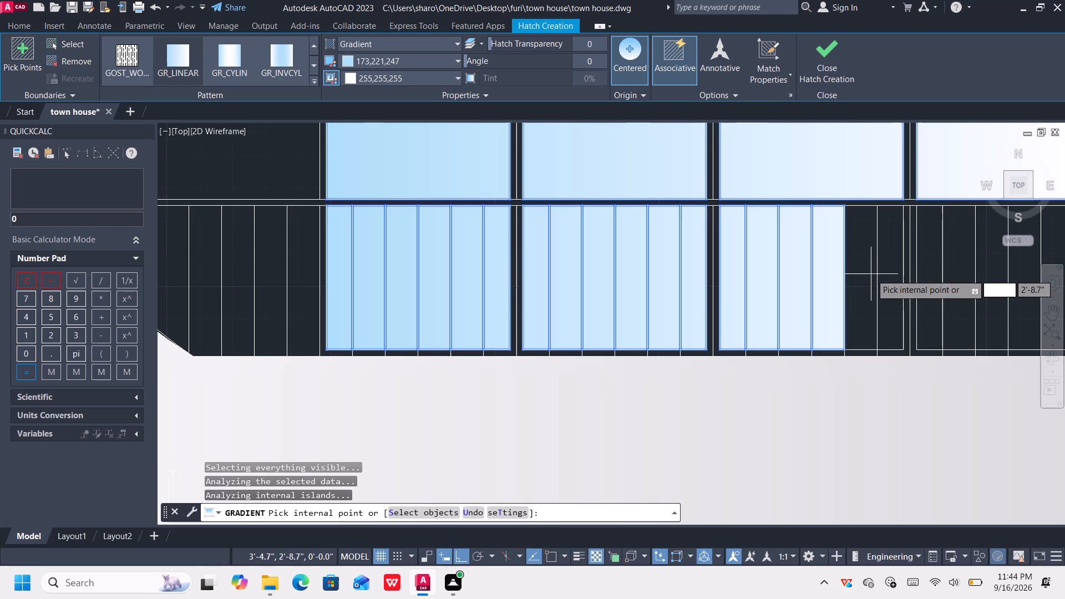
{"action": "left_click", "coordinate": [871, 275]}
{"action": "left_click", "coordinate": [896, 275]}
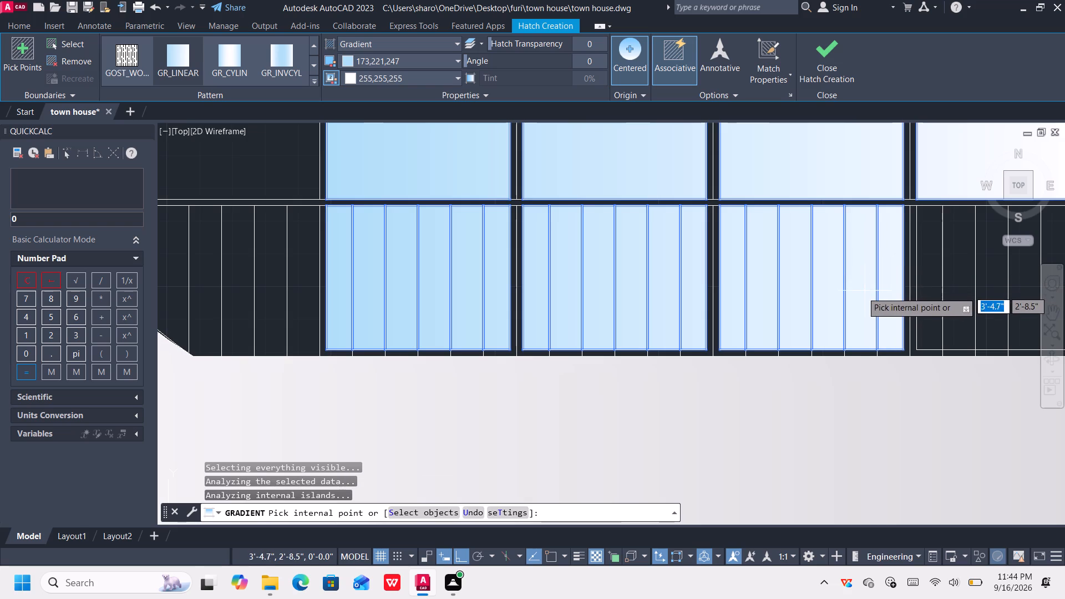
Add the strips between the balusters below the handrail of the fourth lower-balcony door panel to the gradient fill.
{"action": "middle_click_drag", "start_coordinate": [861, 294], "coordinate": [532, 369]}
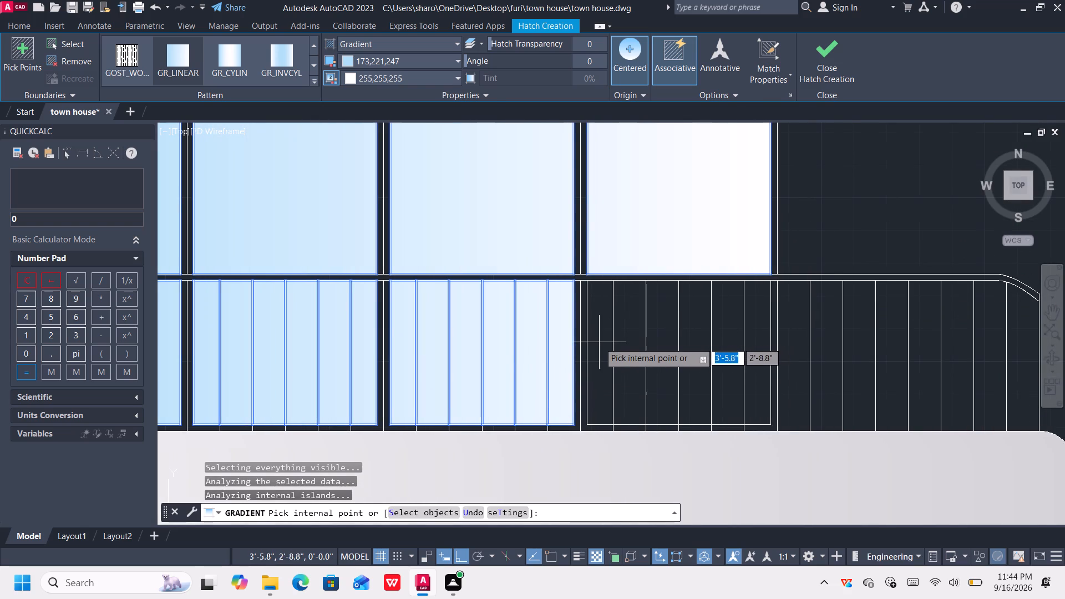
{"action": "left_click", "coordinate": [595, 341]}
{"action": "left_click", "coordinate": [625, 342]}
{"action": "left_click", "coordinate": [662, 341]}
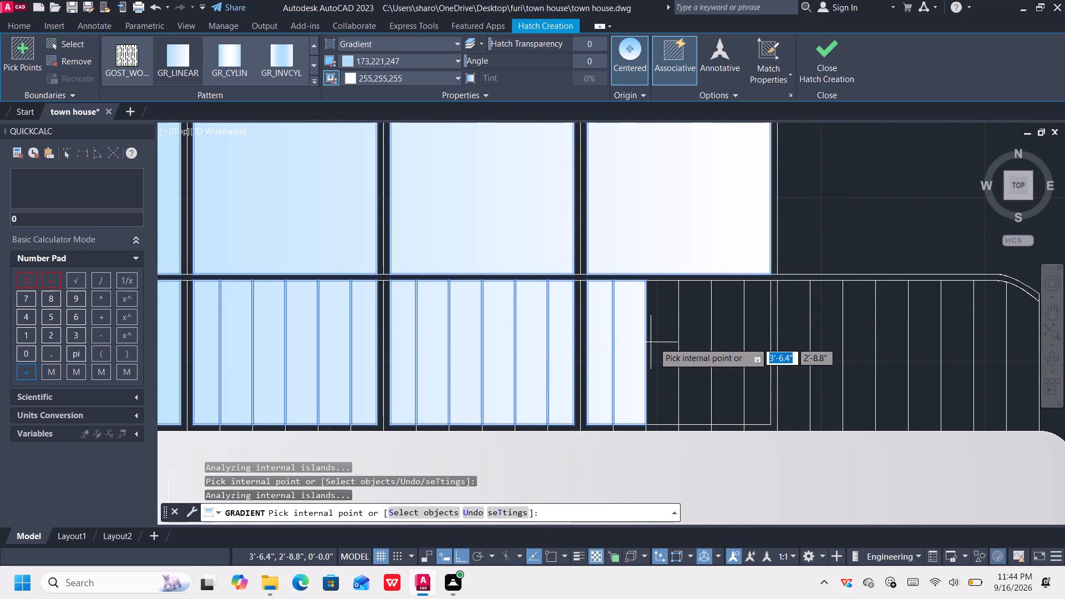
{"action": "left_click", "coordinate": [694, 340]}
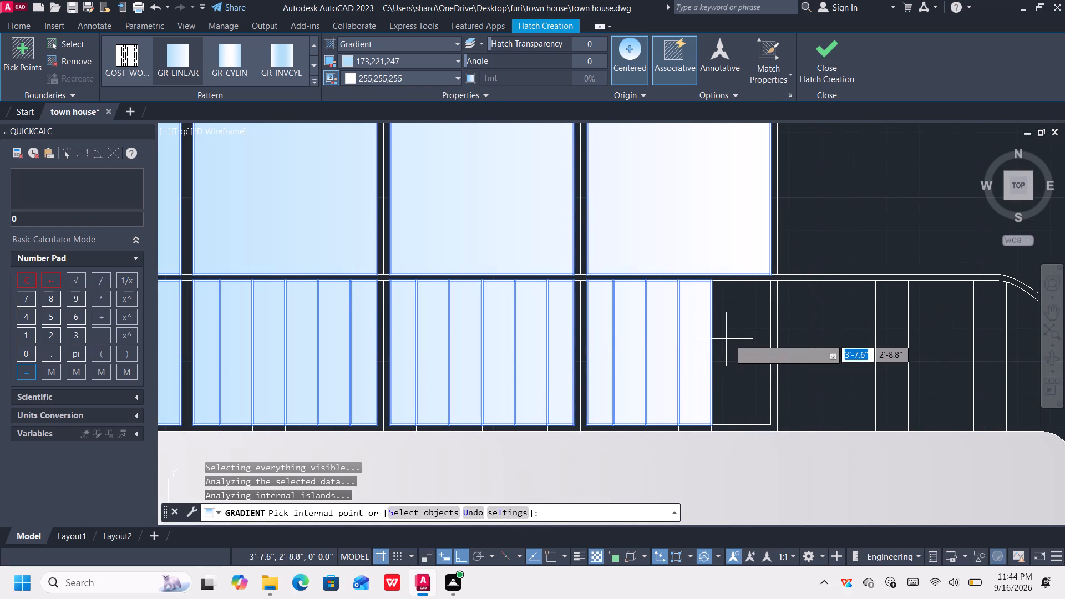
{"action": "left_click", "coordinate": [733, 339]}
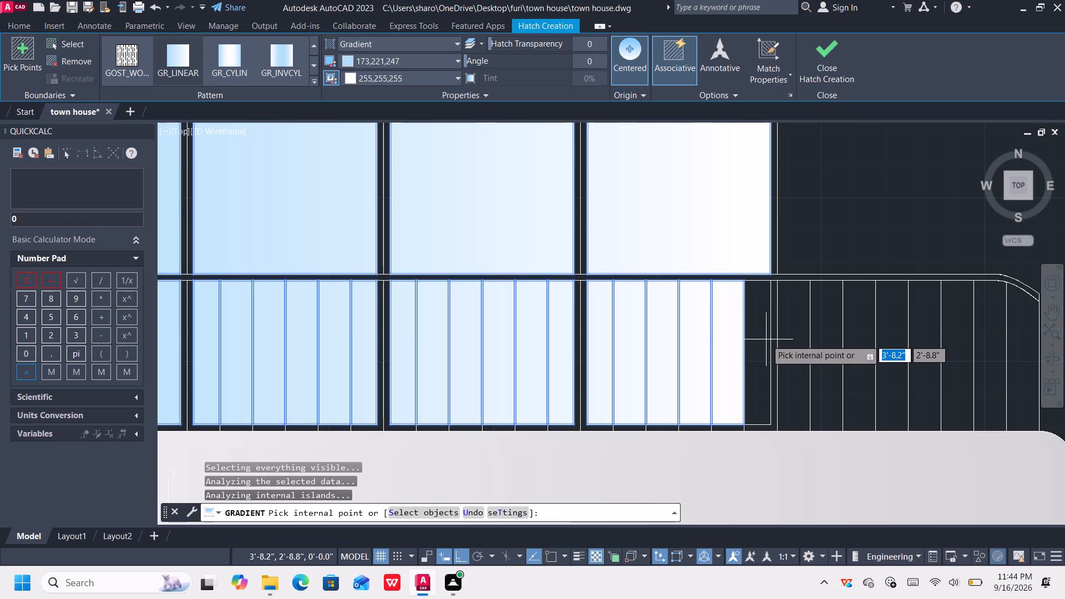
{"action": "left_click", "coordinate": [766, 339]}
Set the lower-balcony glass gradient's transparency to 26 and finish the hatch.
{"action": "scroll", "coordinate": [764, 339], "scroll_direction": "down", "scroll_amount": 4}
{"action": "scroll", "coordinate": [776, 298], "scroll_direction": "up", "scroll_amount": 1}
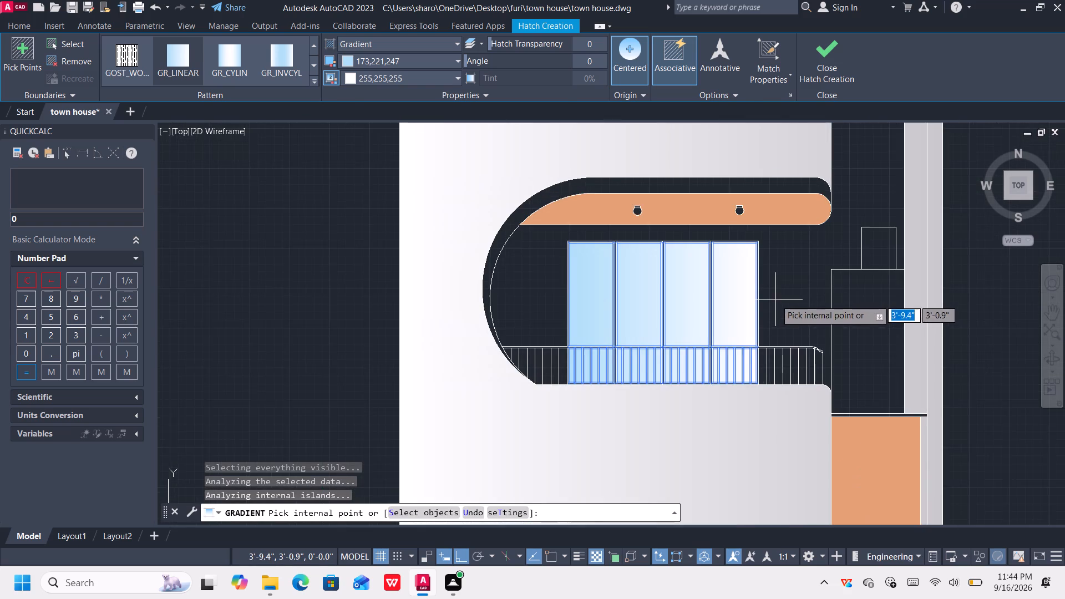
{"action": "middle_click_drag", "start_coordinate": [775, 302], "coordinate": [780, 395]}
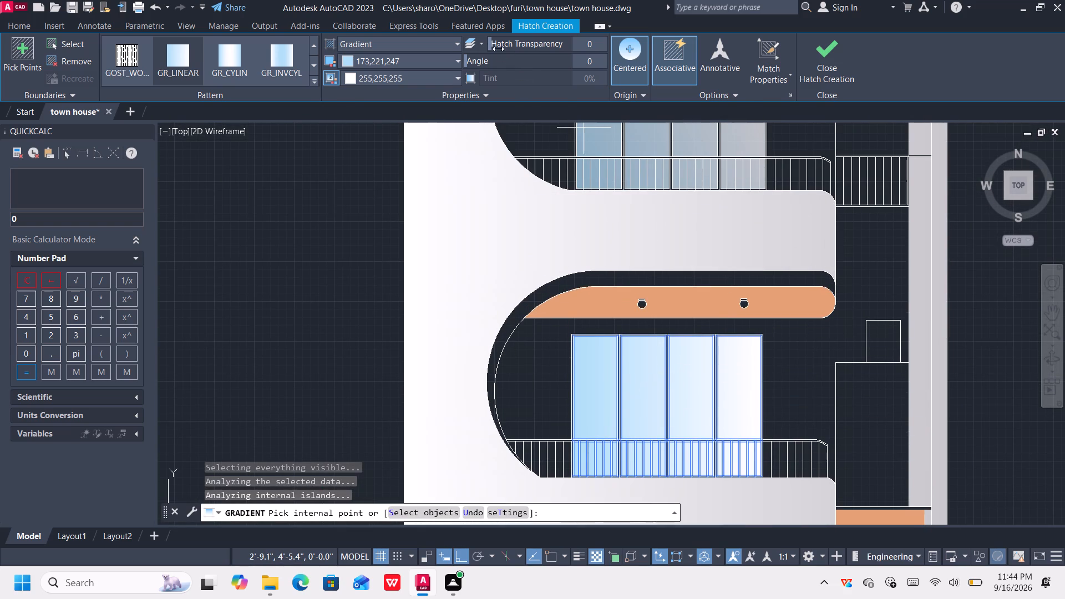
{"action": "left_click_drag", "start_coordinate": [493, 44], "coordinate": [536, 44]}
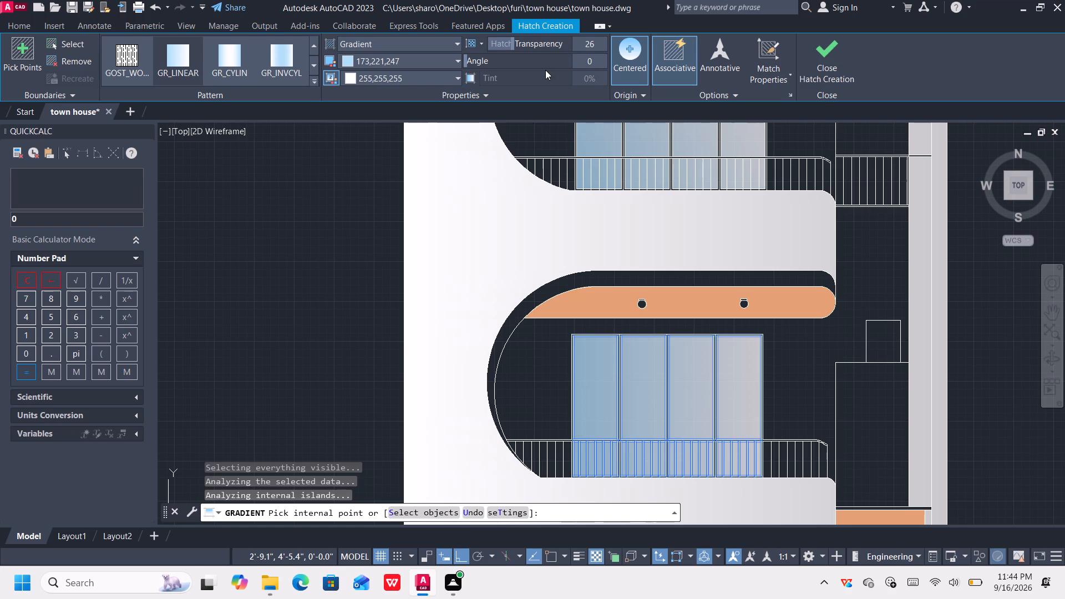
{"action": "key", "text": "Return"}
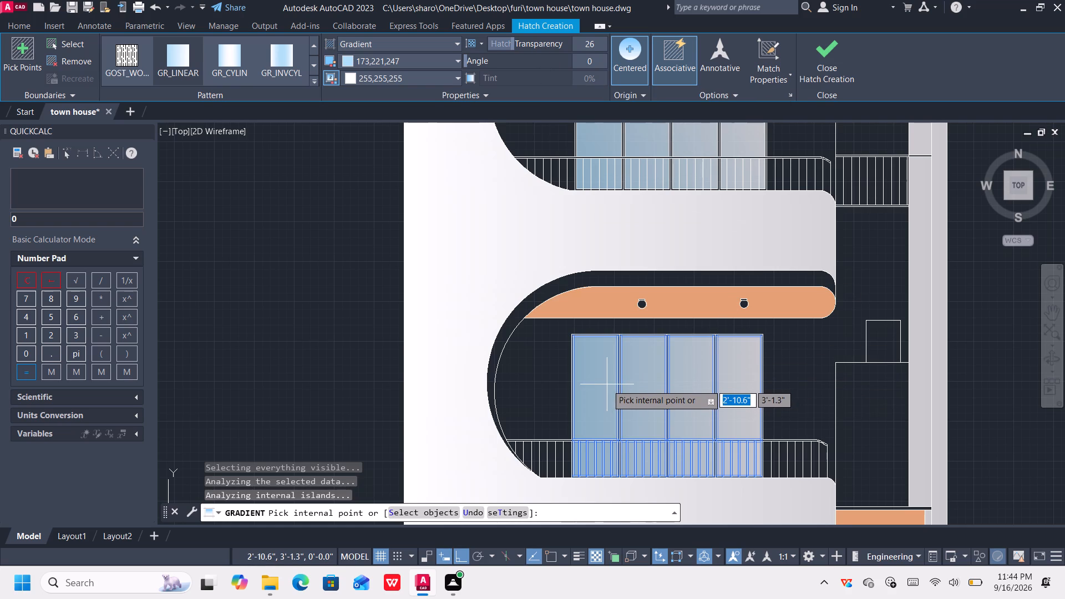
{"action": "key", "text": "Return"}
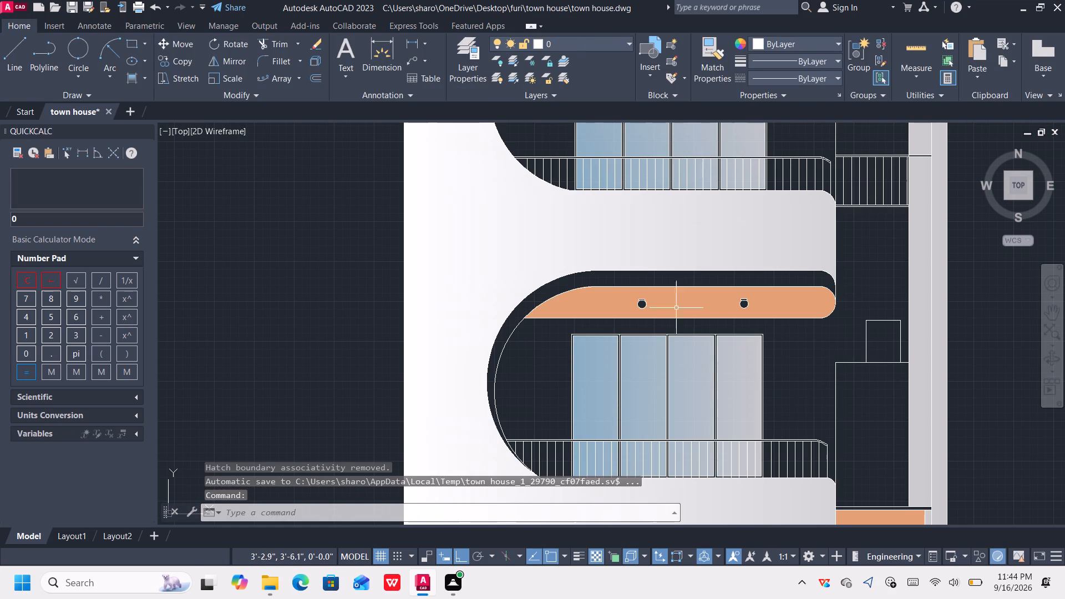
Start a 147,149,152 to 255,255,255 gradient fill on the walls behind both balconies and the side wall above the side railing.
{"action": "scroll", "coordinate": [697, 219], "scroll_direction": "down", "scroll_amount": 1}
{"action": "middle_click_drag", "start_coordinate": [697, 212], "coordinate": [656, 247]}
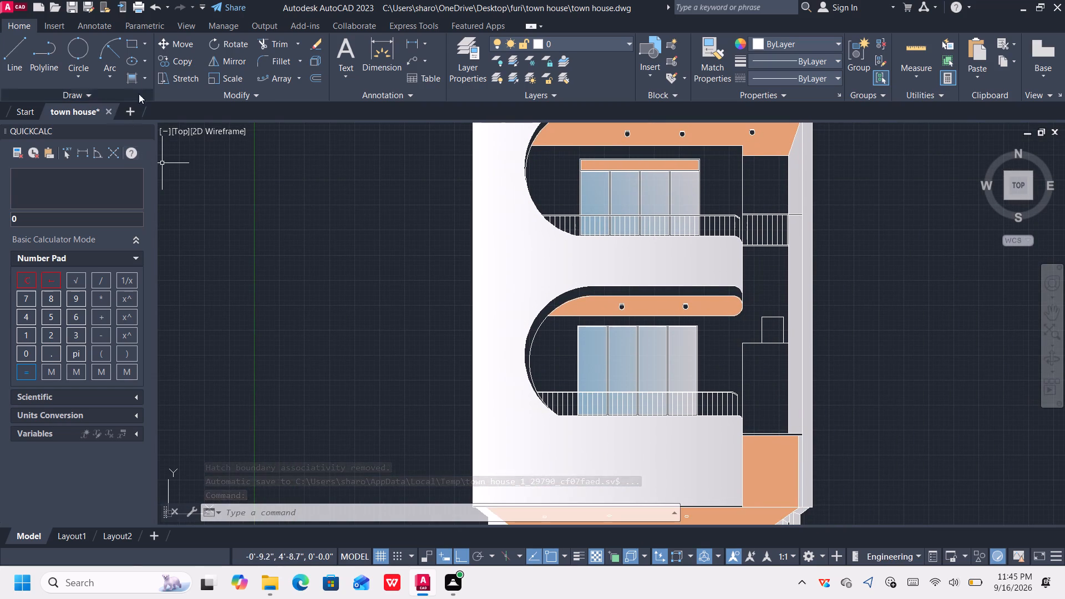
{"action": "left_click", "coordinate": [135, 74]}
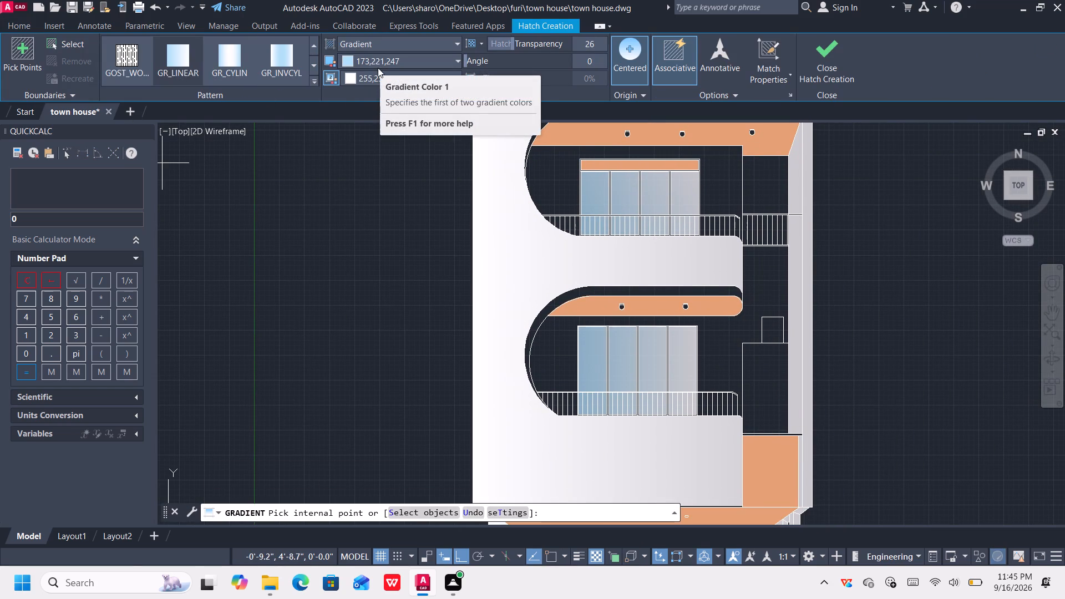
{"action": "left_click", "coordinate": [379, 59]}
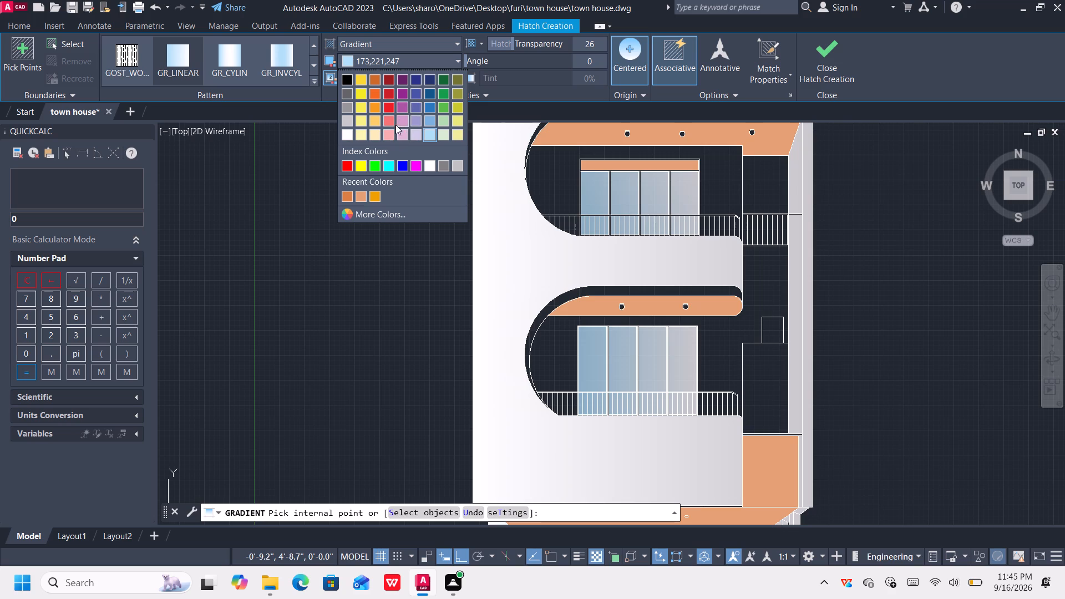
{"action": "left_click", "coordinate": [343, 104]}
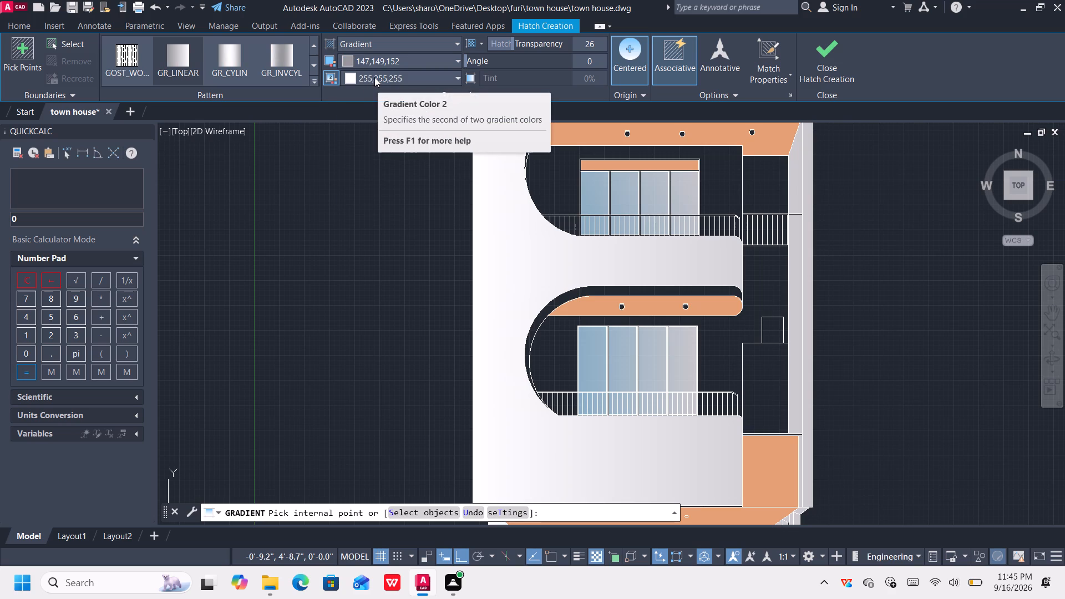
{"action": "left_click", "coordinate": [549, 176]}
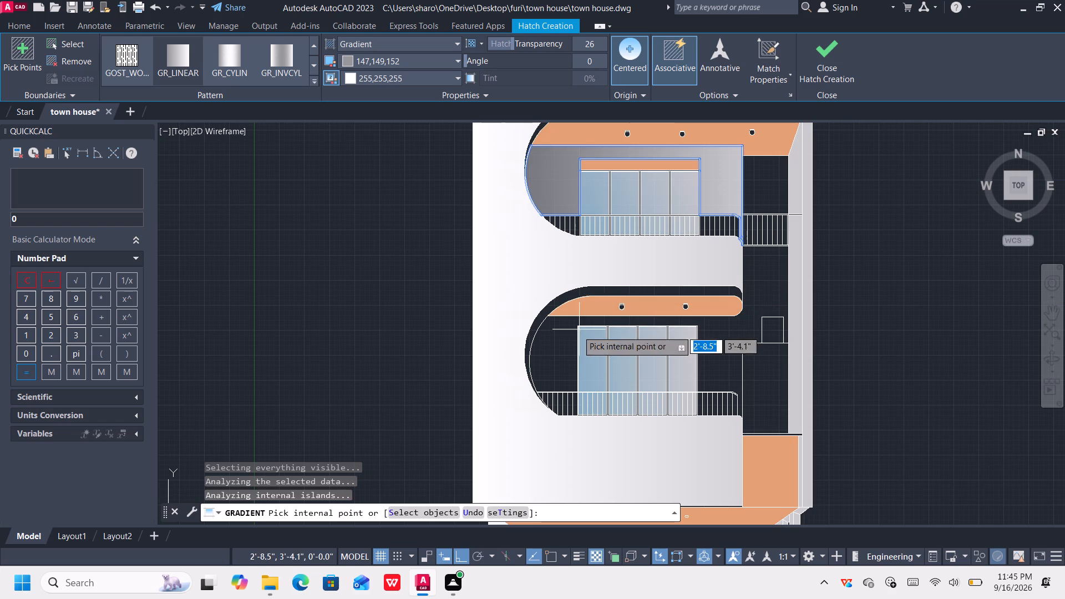
{"action": "left_click", "coordinate": [555, 350]}
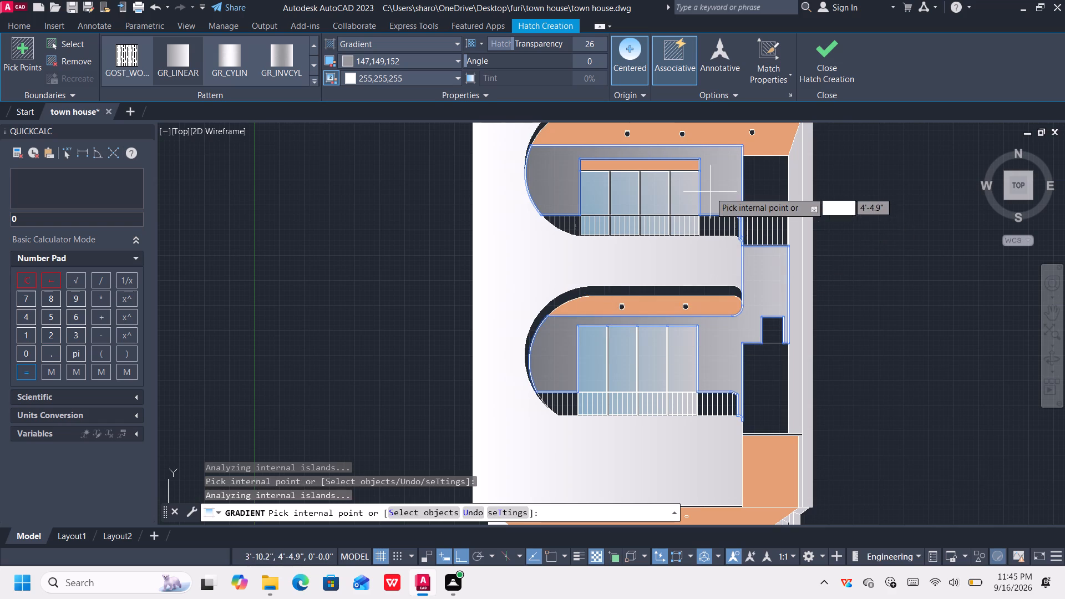
{"action": "left_click", "coordinate": [757, 199]}
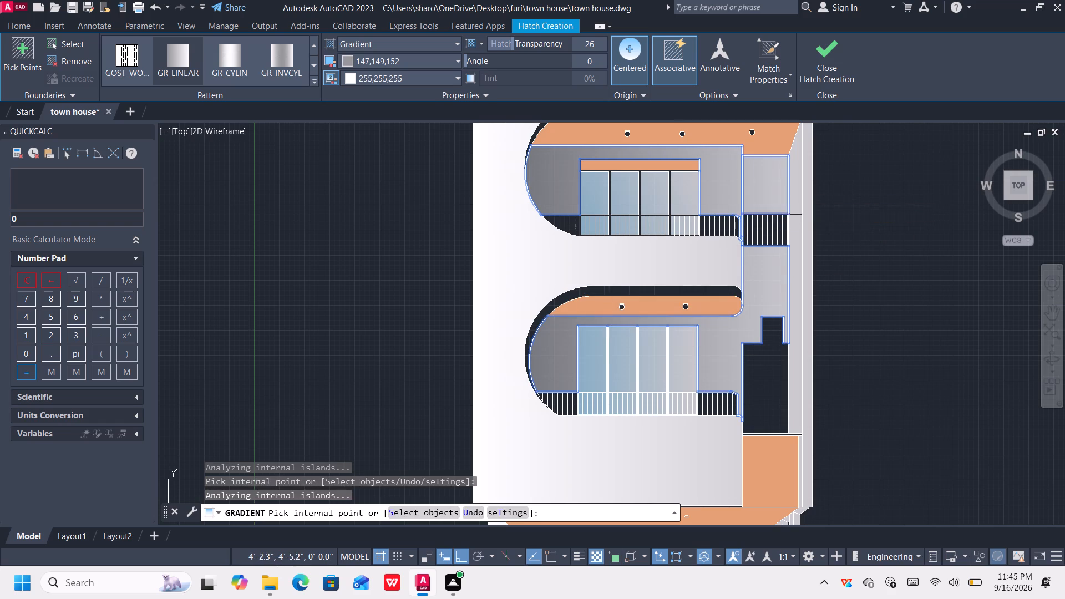
Add the wall strips between the upper-balcony balusters at the curved end, up to the first door panel, to the grey gradient.
{"action": "scroll", "coordinate": [611, 233], "scroll_direction": "up", "scroll_amount": 3}
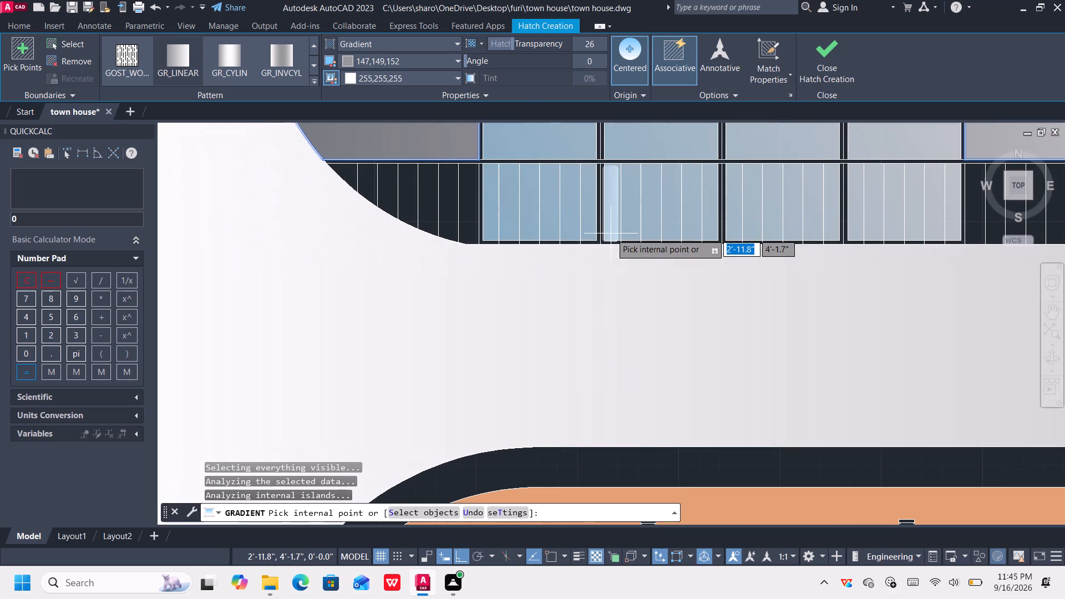
{"action": "left_click", "coordinate": [349, 184]}
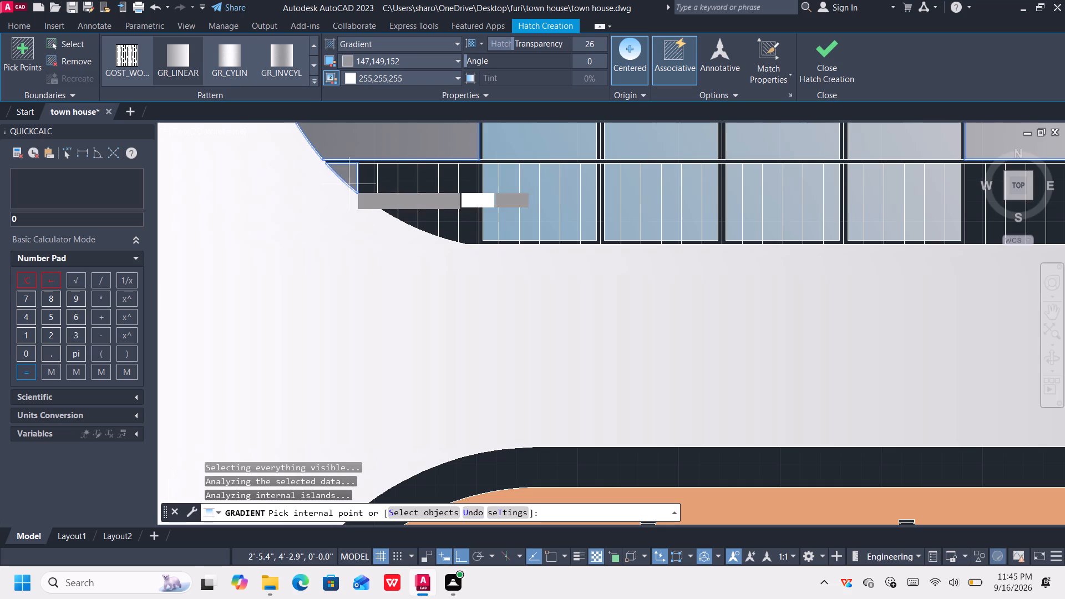
{"action": "left_click", "coordinate": [369, 190]}
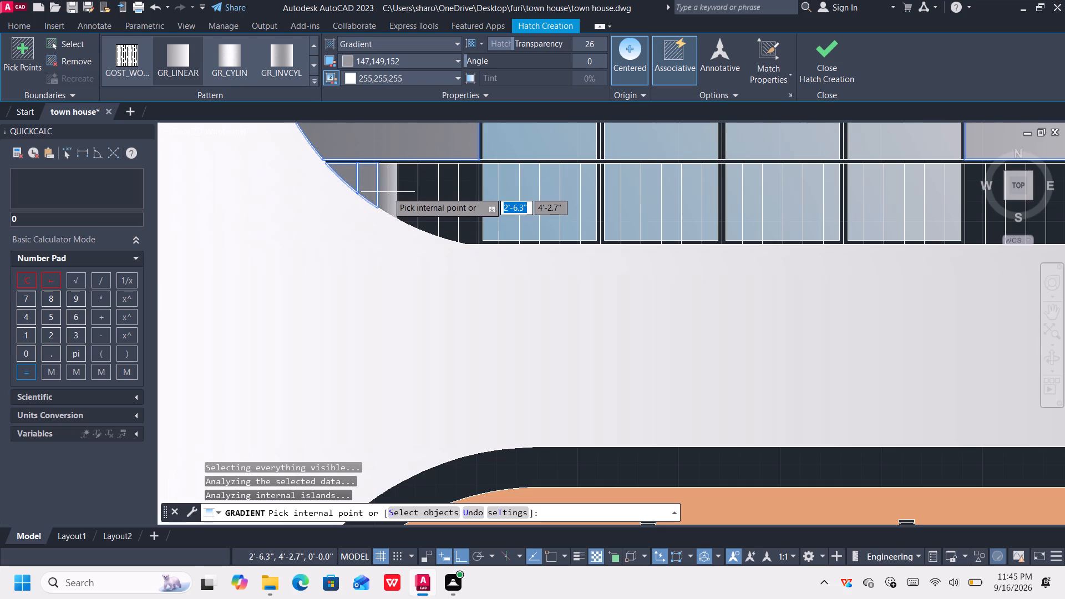
{"action": "left_click", "coordinate": [388, 192]}
{"action": "left_click", "coordinate": [411, 196]}
{"action": "left_click", "coordinate": [425, 197]}
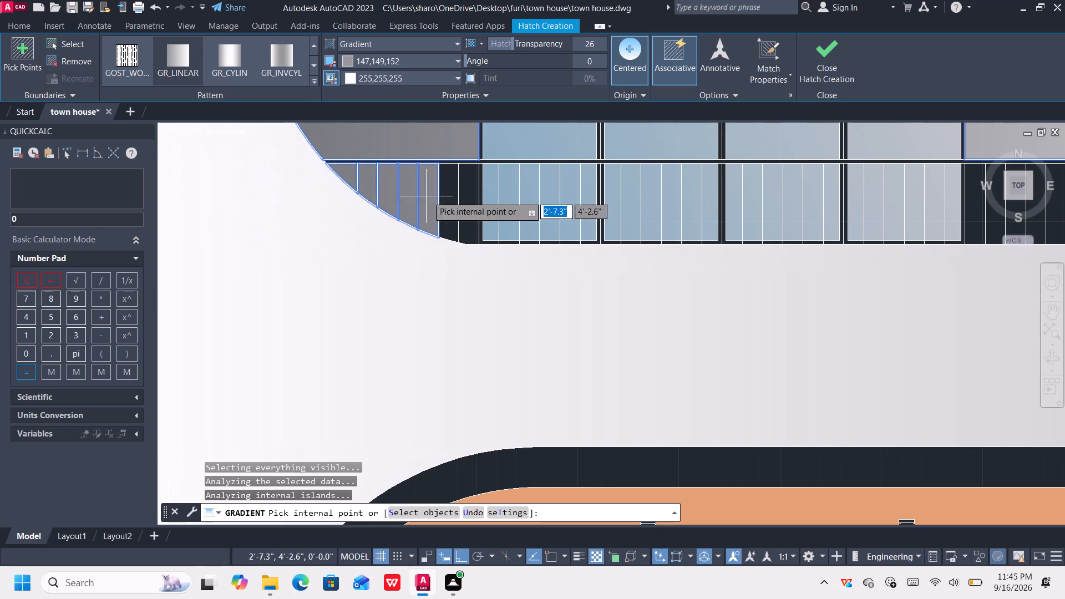
{"action": "left_click", "coordinate": [453, 200]}
{"action": "left_click", "coordinate": [471, 203]}
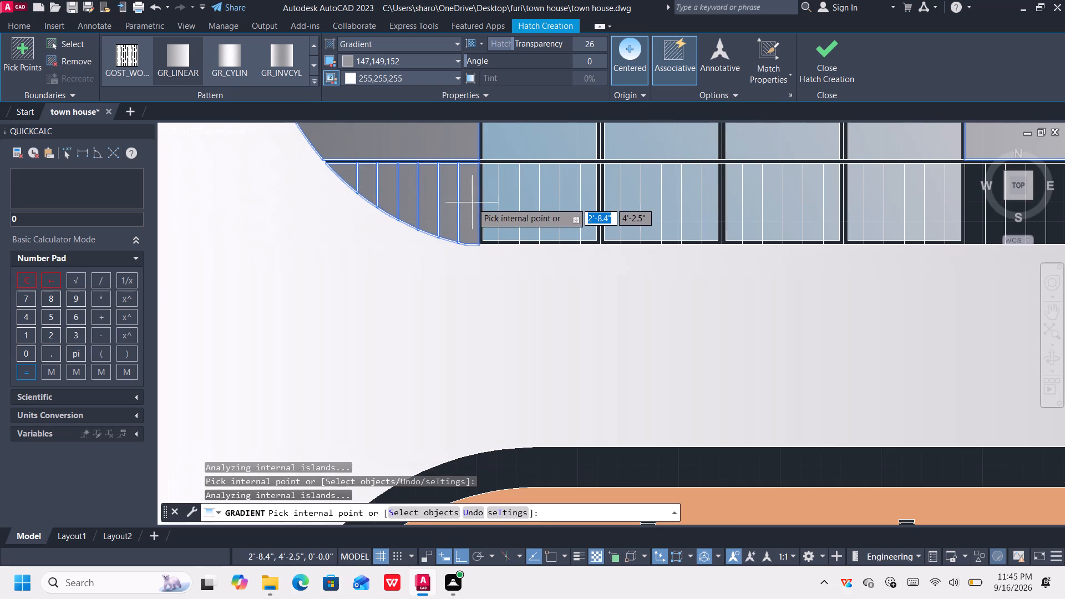
Add the wall strips between the upper-balcony balusters from the fourth door panel to the rounded railing end to the grey gradient.
{"action": "scroll", "coordinate": [765, 220], "scroll_direction": "down", "scroll_amount": 2}
{"action": "middle_click_drag", "start_coordinate": [826, 242], "coordinate": [715, 268]}
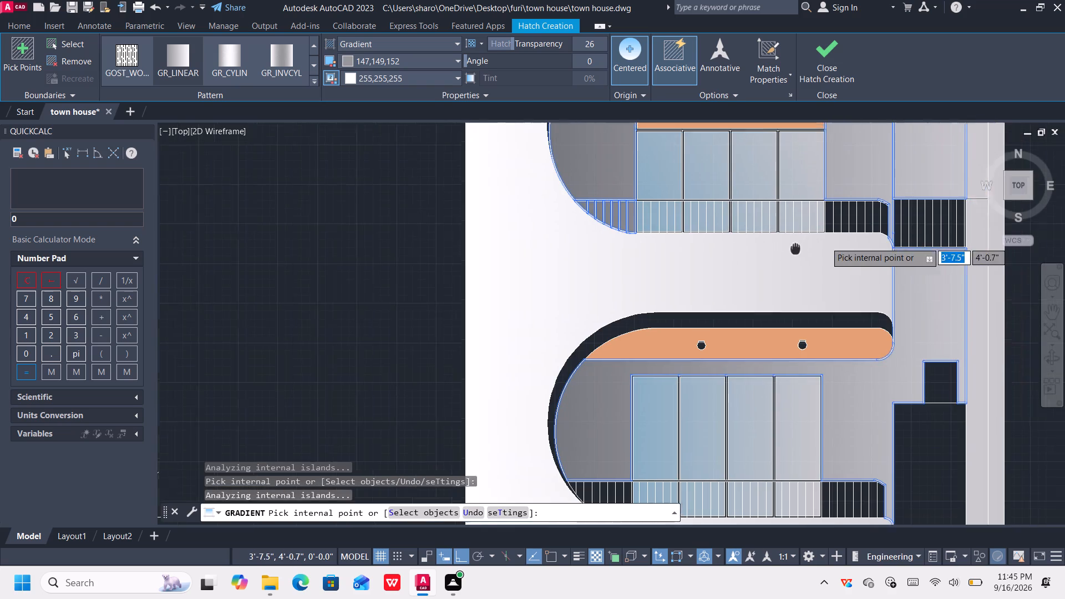
{"action": "middle_click_drag", "start_coordinate": [715, 268], "coordinate": [460, 287]}
{"action": "scroll", "coordinate": [481, 262], "scroll_direction": "up", "scroll_amount": 2}
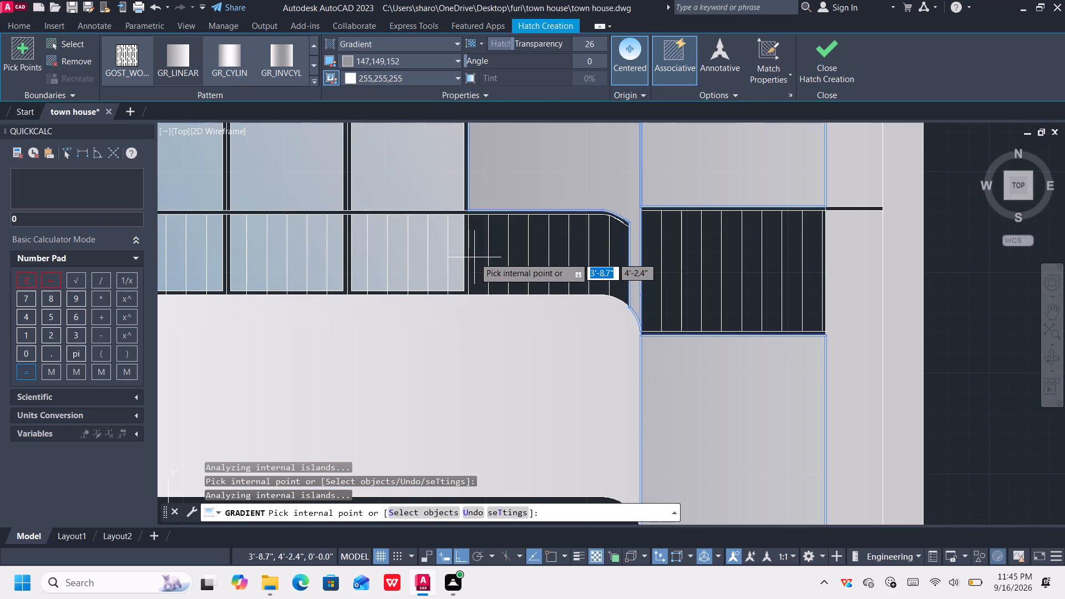
{"action": "left_click", "coordinate": [474, 258]}
{"action": "left_click", "coordinate": [496, 259]}
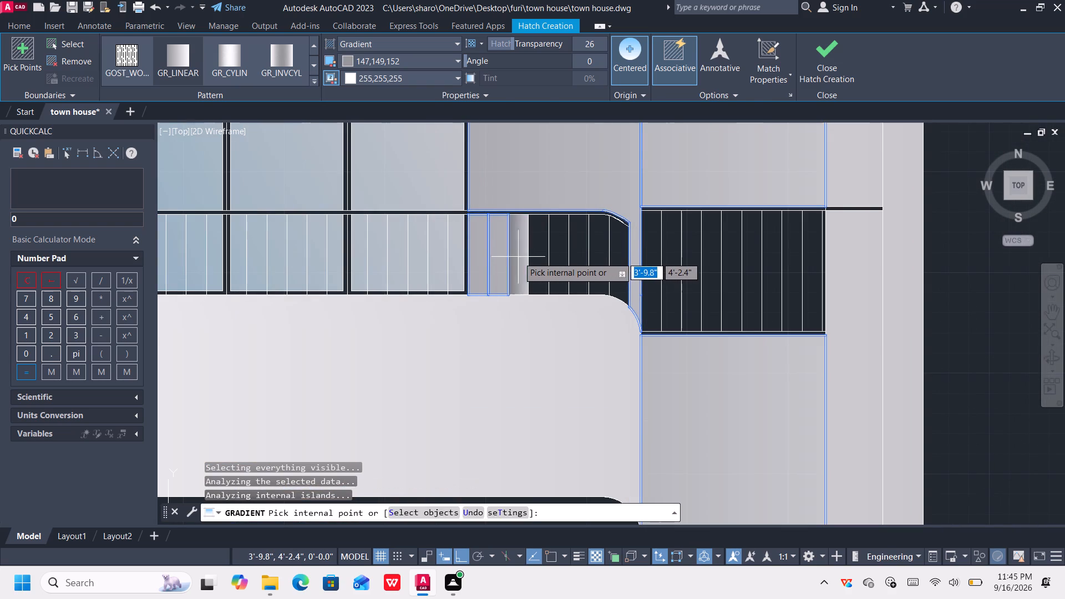
{"action": "left_click", "coordinate": [518, 258]}
{"action": "left_click", "coordinate": [536, 262]}
{"action": "left_click", "coordinate": [557, 262]}
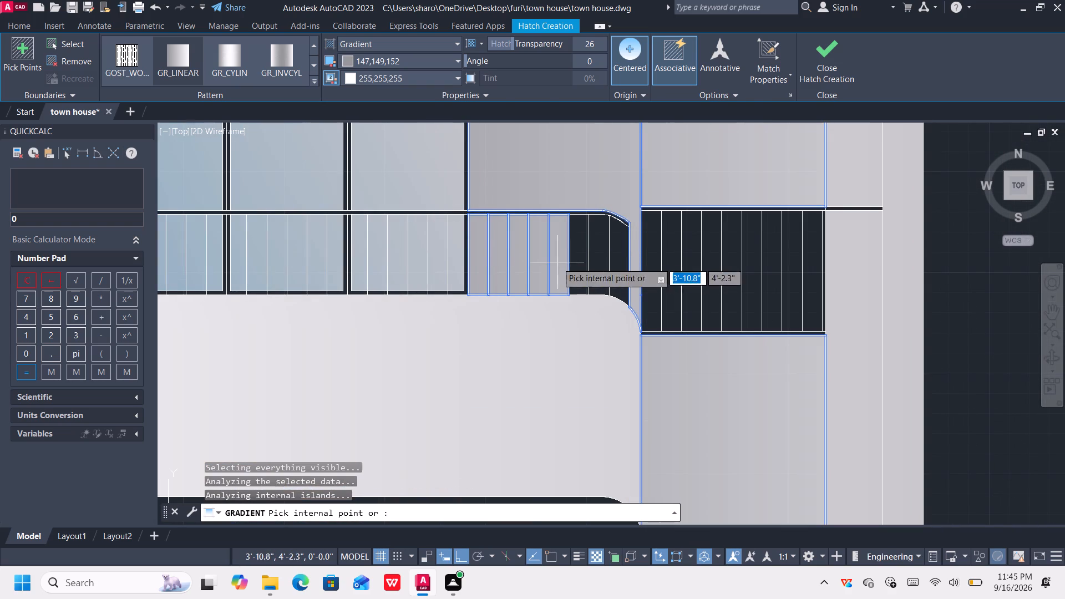
{"action": "left_click", "coordinate": [572, 262]}
{"action": "left_click", "coordinate": [598, 262]}
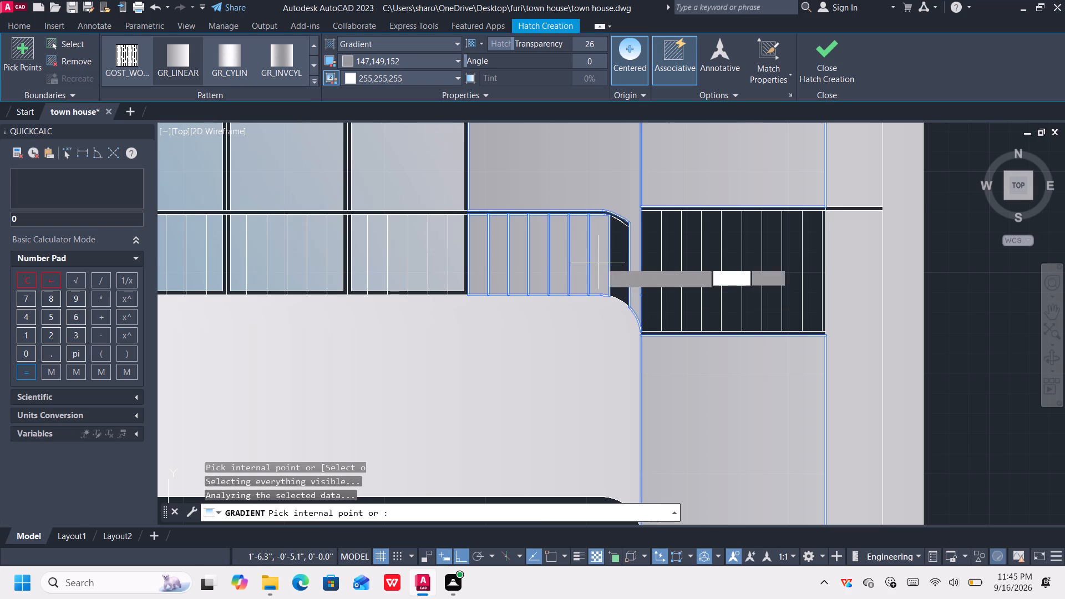
{"action": "left_click", "coordinate": [615, 264]}
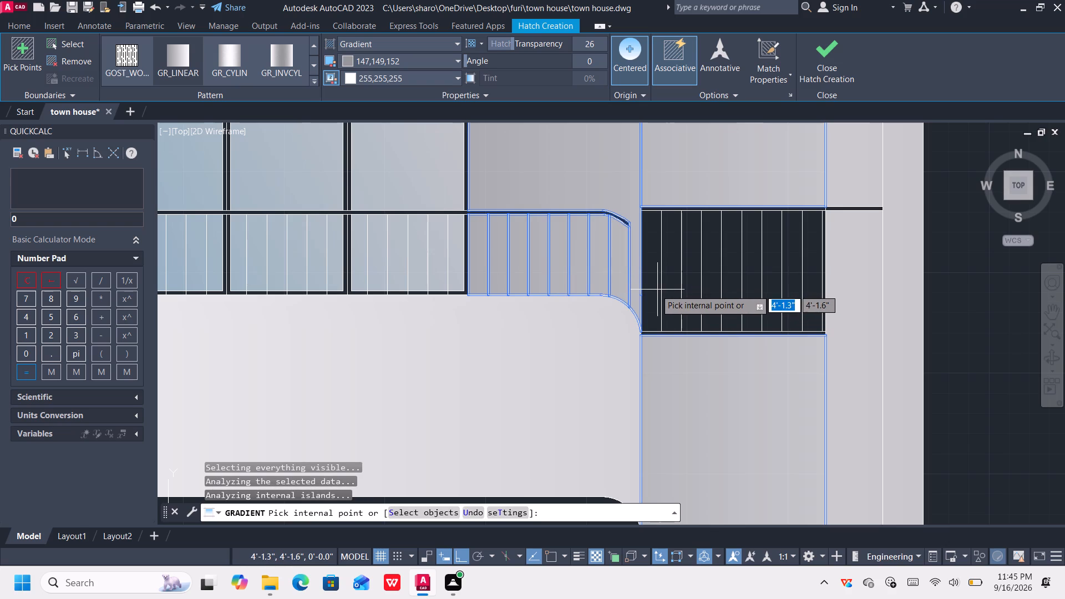
Add all the strips between the balusters of the separate side railing beside the upper balcony to the grey gradient.
{"action": "left_click", "coordinate": [655, 290]}
{"action": "left_click", "coordinate": [670, 291]}
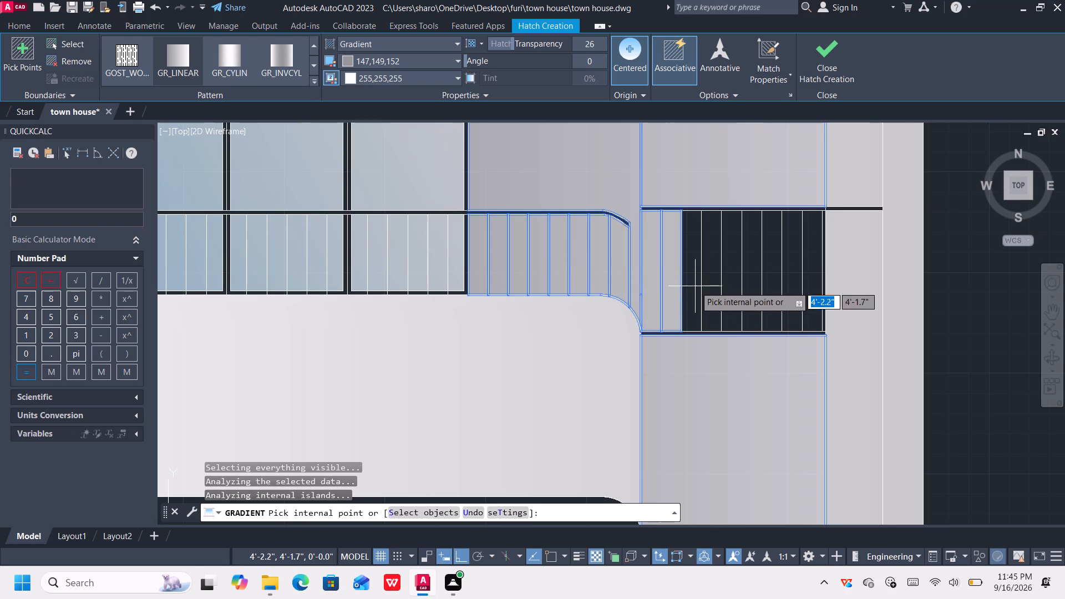
{"action": "left_click", "coordinate": [696, 286]}
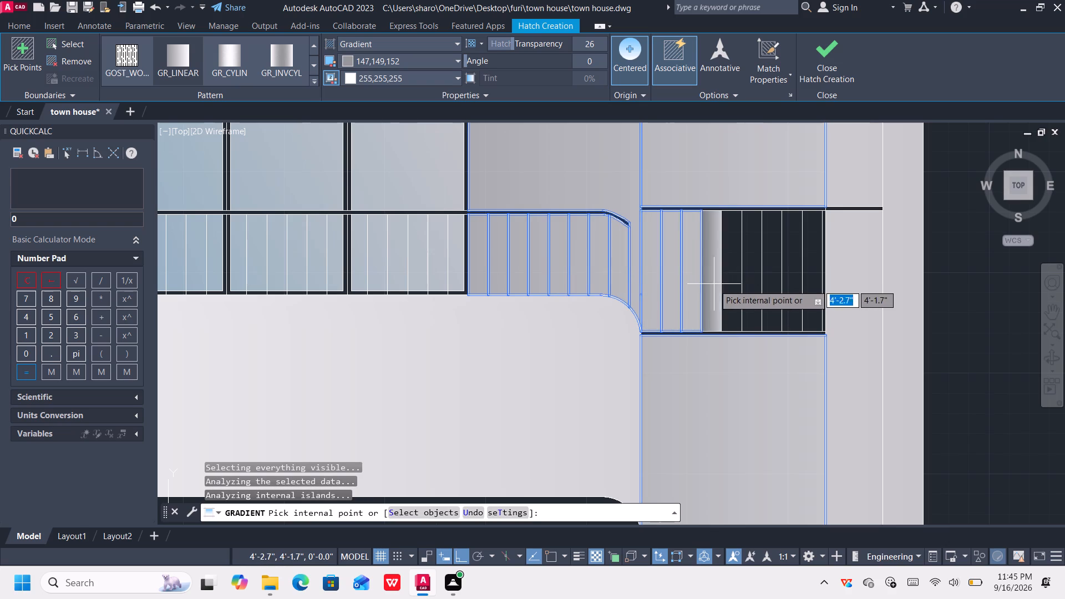
{"action": "left_click", "coordinate": [713, 285]}
{"action": "left_click", "coordinate": [736, 286]}
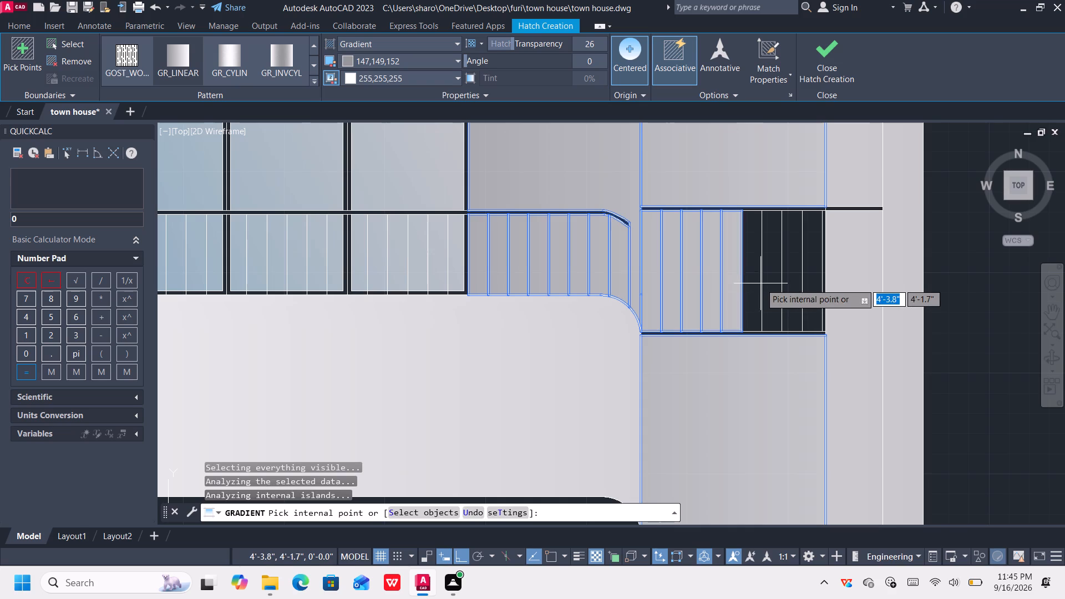
{"action": "left_click", "coordinate": [754, 285]}
{"action": "left_click", "coordinate": [772, 284]}
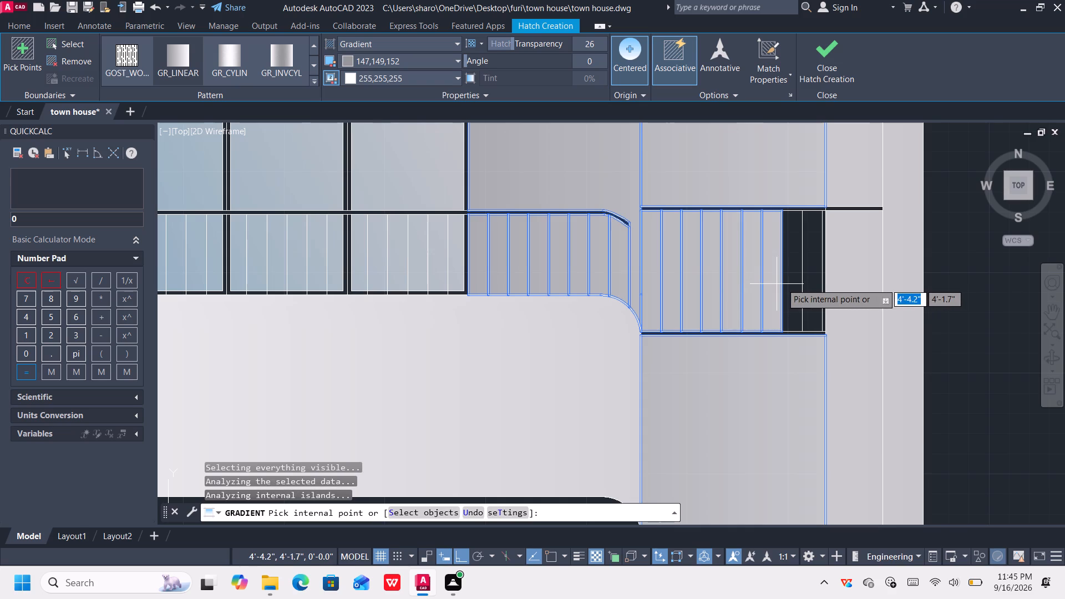
{"action": "left_click", "coordinate": [795, 289]}
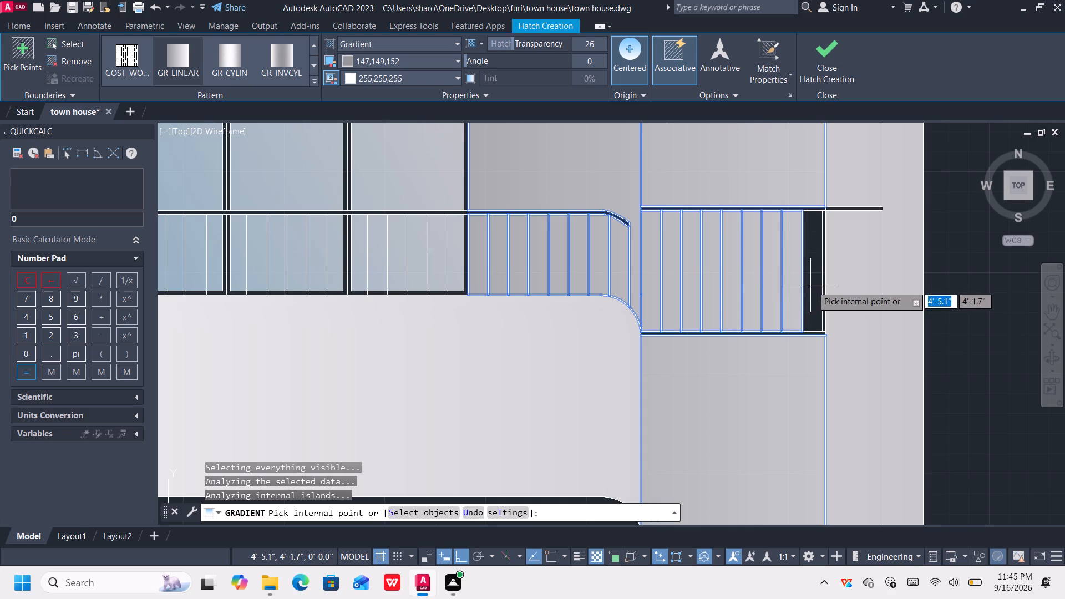
{"action": "left_click", "coordinate": [812, 286]}
Add the side wall panel below the small square opening, beside the lower balcony, to the grey gradient.
{"action": "scroll", "coordinate": [779, 375], "scroll_direction": "down", "scroll_amount": 3}
{"action": "middle_click_drag", "start_coordinate": [768, 400], "coordinate": [773, 322]}
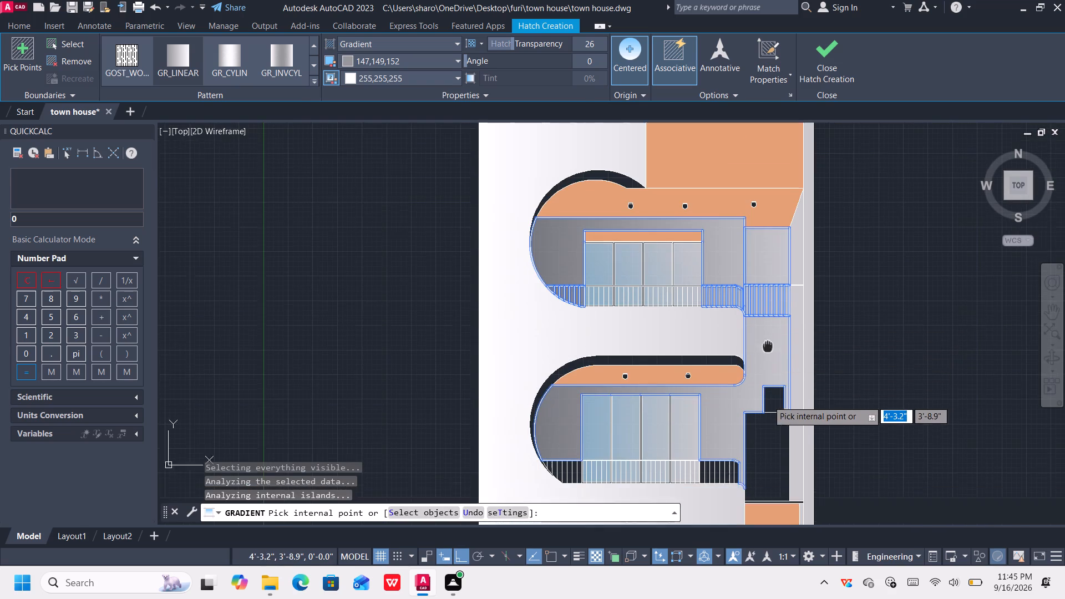
{"action": "middle_click_drag", "start_coordinate": [773, 322], "coordinate": [779, 282]}
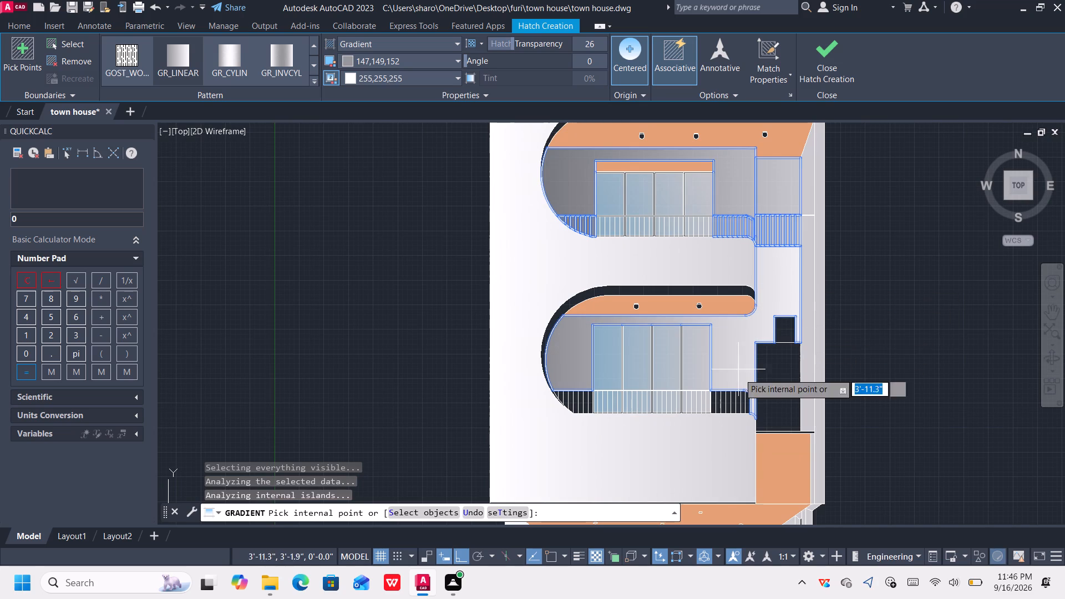
{"action": "middle_click", "coordinate": [770, 389]}
{"action": "middle_click_drag", "start_coordinate": [772, 381], "coordinate": [774, 369]}
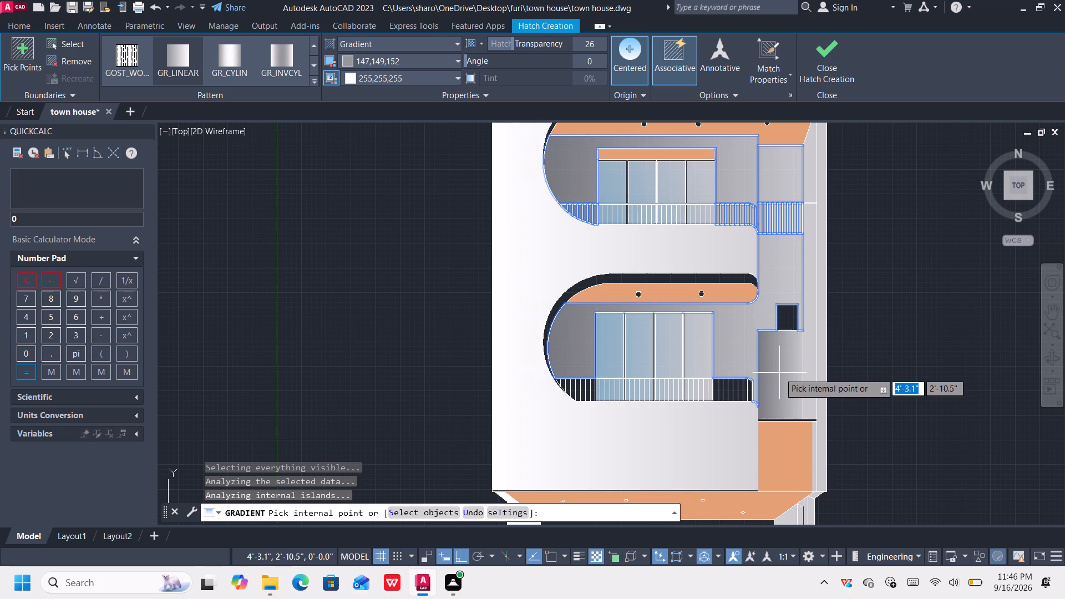
{"action": "left_click", "coordinate": [779, 373]}
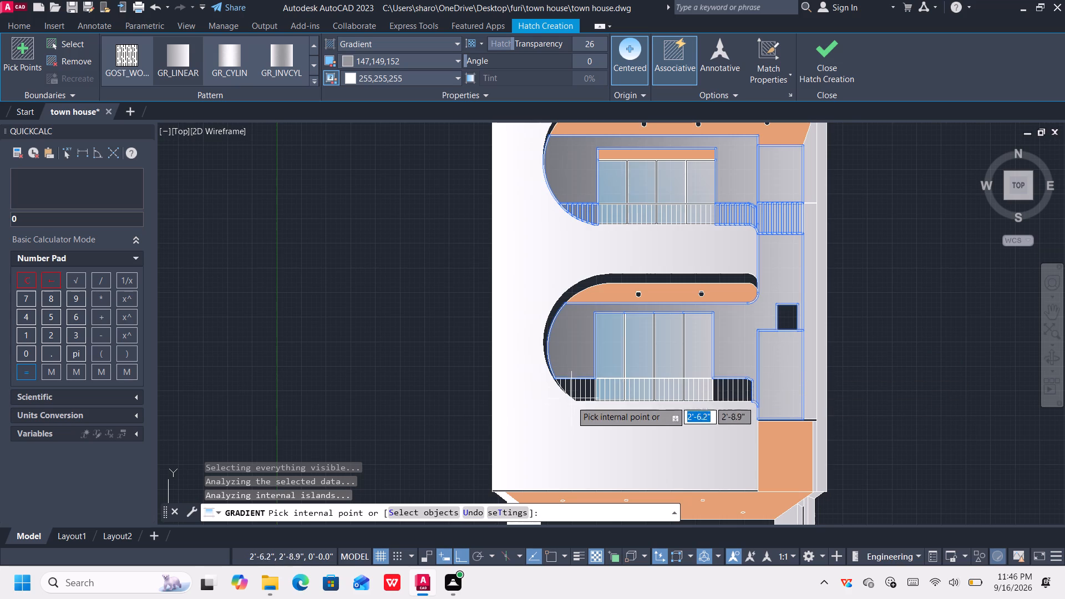
Add the wall strips between the lower-balcony balusters at the curved end, up to the first door panel, to the grey gradient.
{"action": "scroll", "coordinate": [572, 407], "scroll_direction": "up", "scroll_amount": 5}
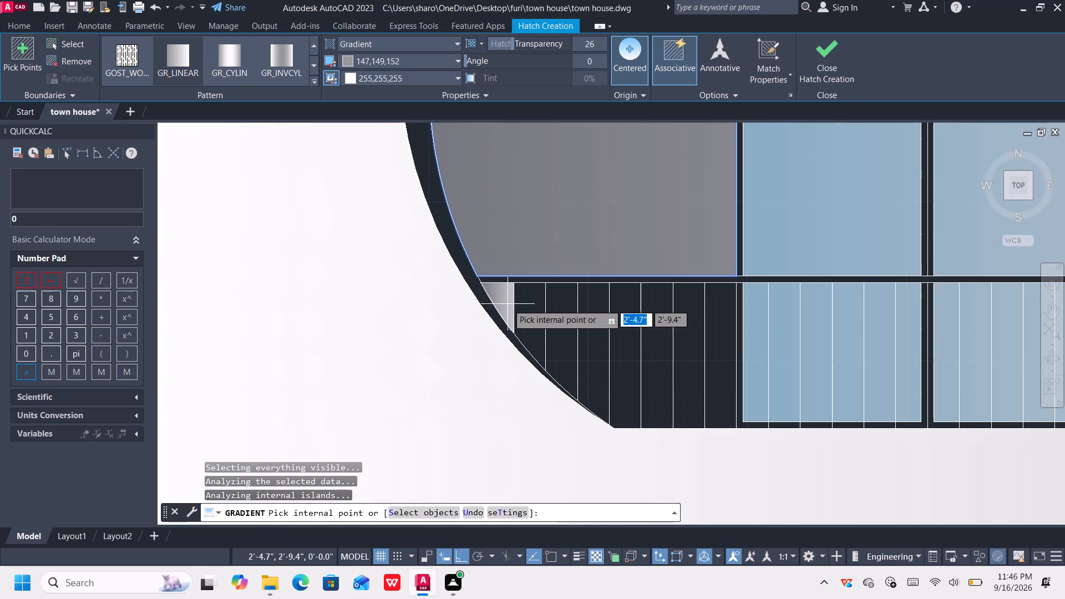
{"action": "left_click", "coordinate": [508, 304]}
{"action": "left_click", "coordinate": [534, 319]}
{"action": "left_click", "coordinate": [563, 322]}
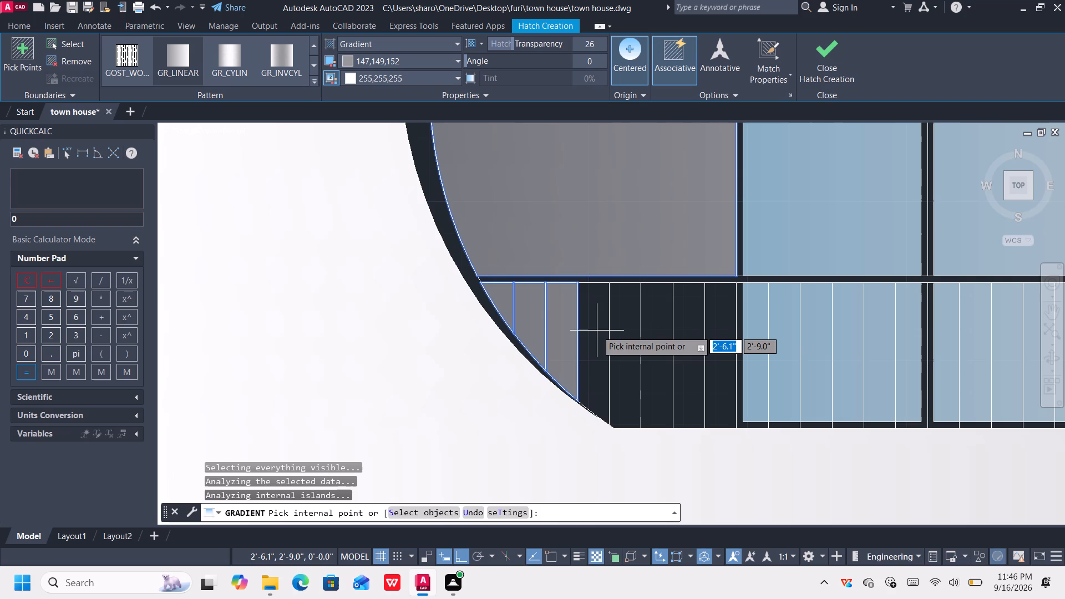
{"action": "left_click", "coordinate": [598, 332]}
{"action": "left_click", "coordinate": [627, 338]}
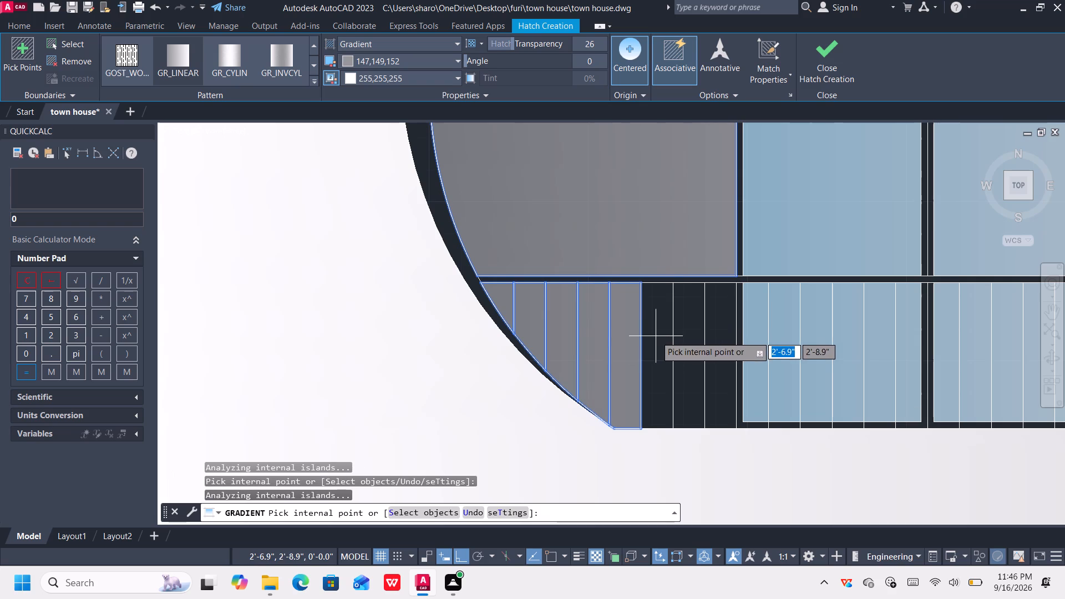
{"action": "left_click", "coordinate": [660, 337]}
{"action": "left_click", "coordinate": [688, 339]}
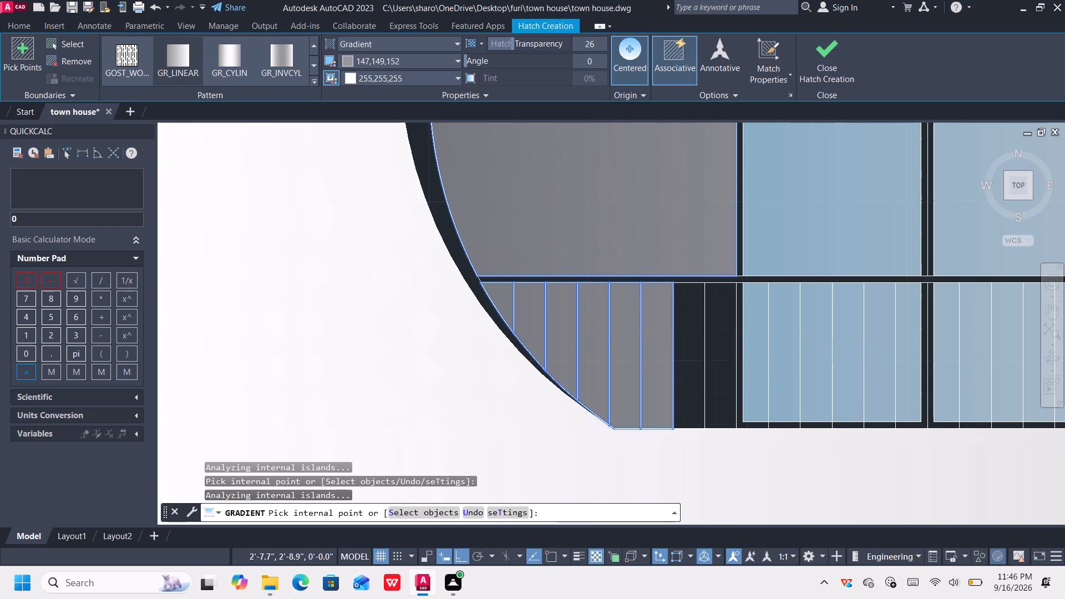
{"action": "left_click", "coordinate": [724, 340]}
Add the wall strips between the lower-balcony balusters from the fourth door panel to the rounded railing end to the grey gradient.
{"action": "scroll", "coordinate": [727, 347], "scroll_direction": "down", "scroll_amount": 4}
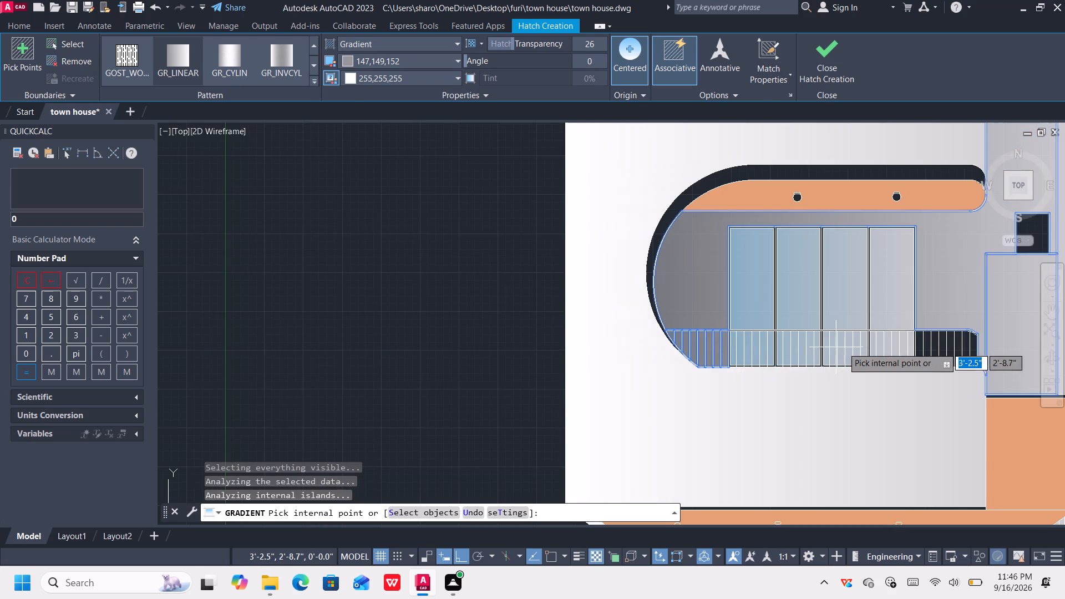
{"action": "scroll", "coordinate": [845, 347], "scroll_direction": "up", "scroll_amount": 1}
{"action": "middle_click_drag", "start_coordinate": [844, 347], "coordinate": [395, 365]}
{"action": "scroll", "coordinate": [501, 368], "scroll_direction": "up", "scroll_amount": 1}
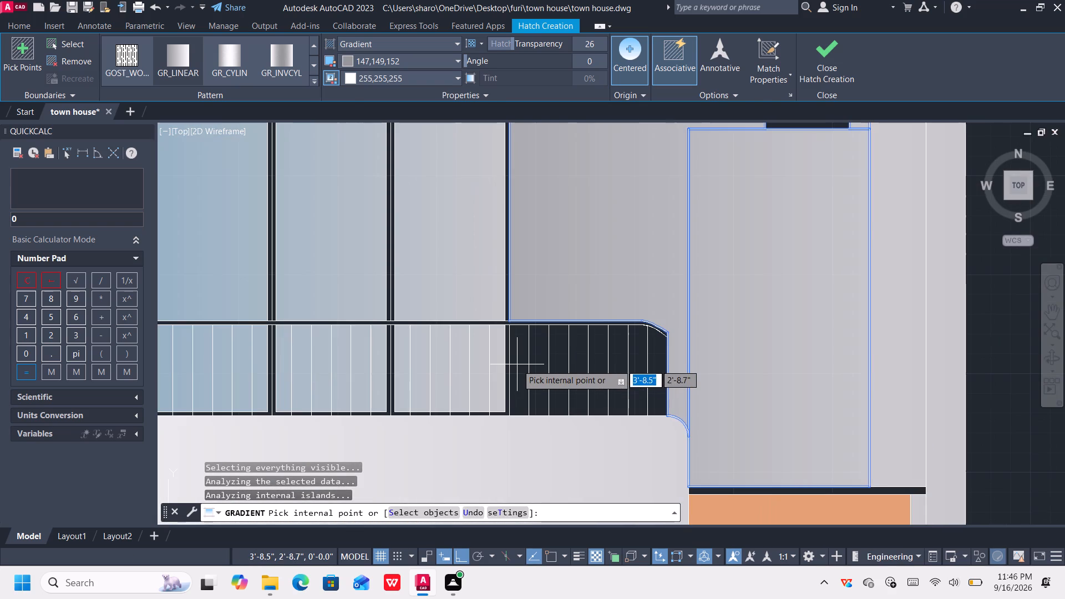
{"action": "left_click", "coordinate": [516, 364]}
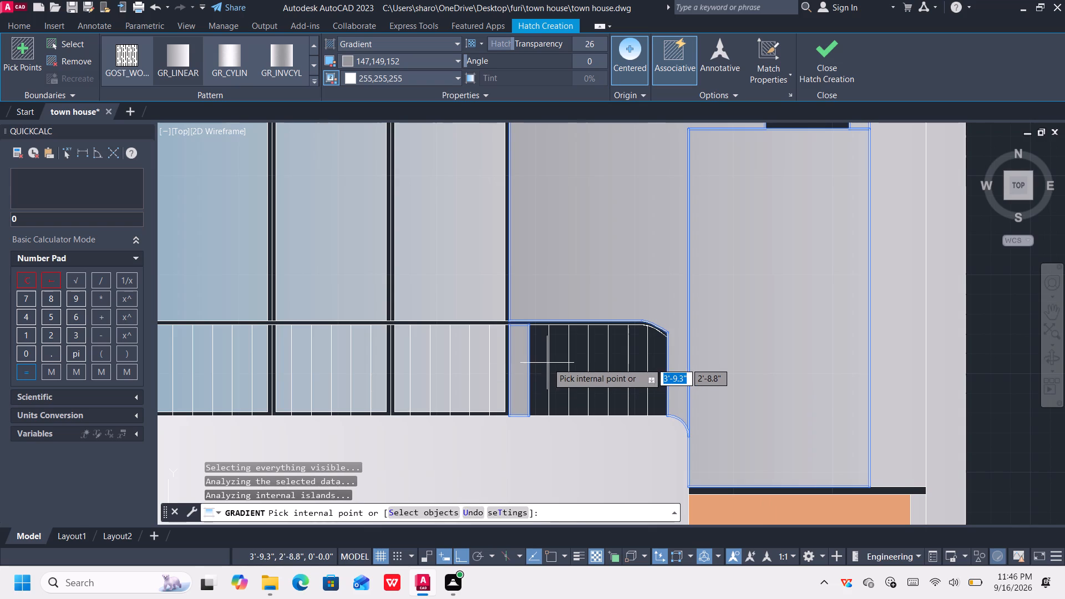
{"action": "left_click", "coordinate": [545, 364]}
{"action": "left_click", "coordinate": [558, 363]}
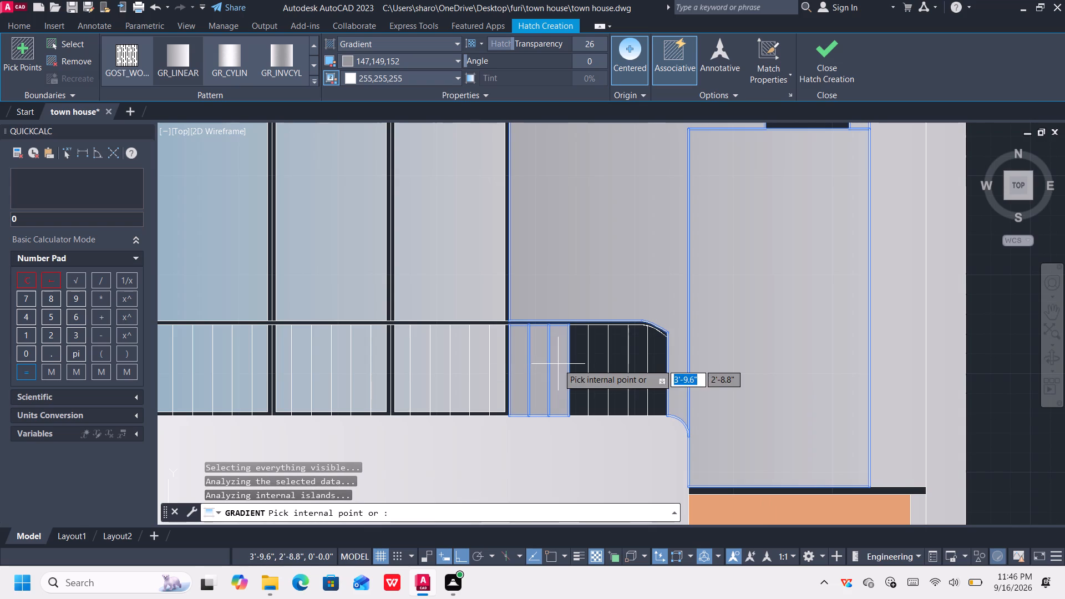
{"action": "left_click", "coordinate": [582, 366]}
{"action": "left_click", "coordinate": [599, 367]}
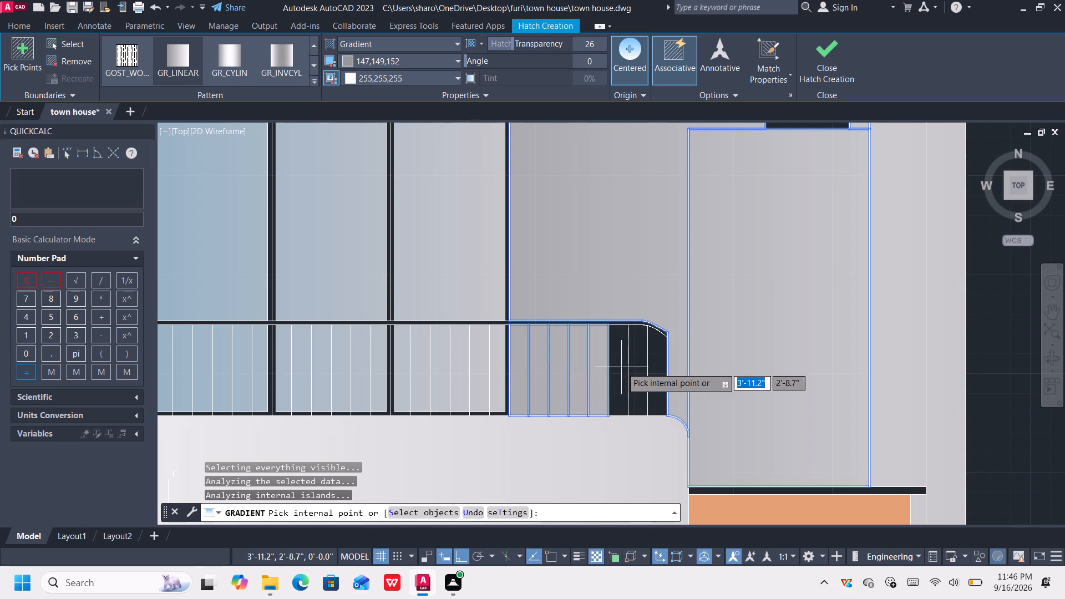
{"action": "left_click", "coordinate": [621, 368]}
{"action": "left_click", "coordinate": [641, 370]}
{"action": "left_click", "coordinate": [662, 375]}
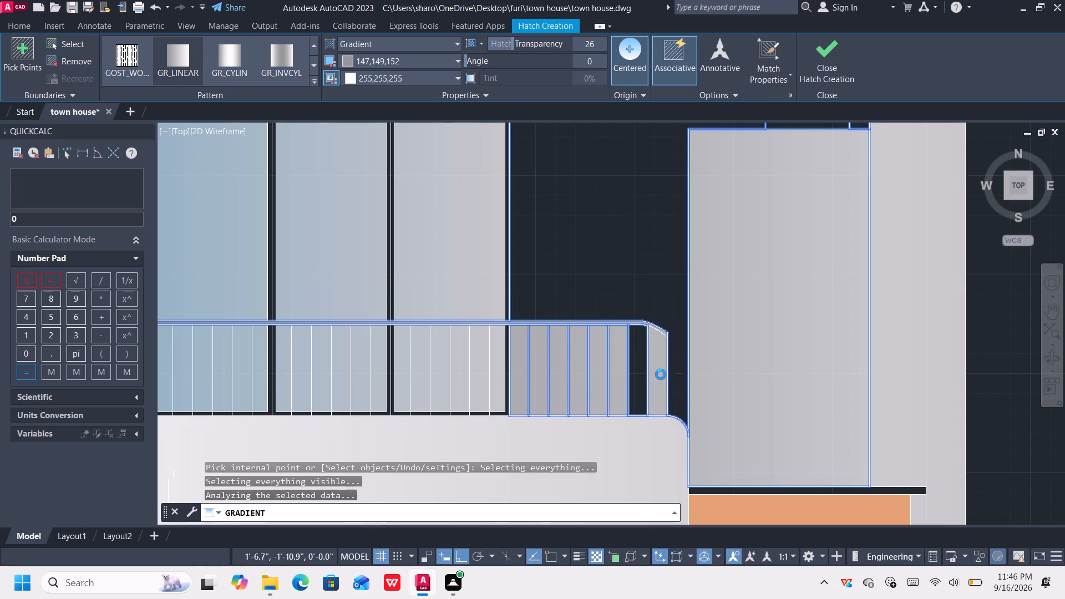
{"action": "left_click", "coordinate": [638, 372]}
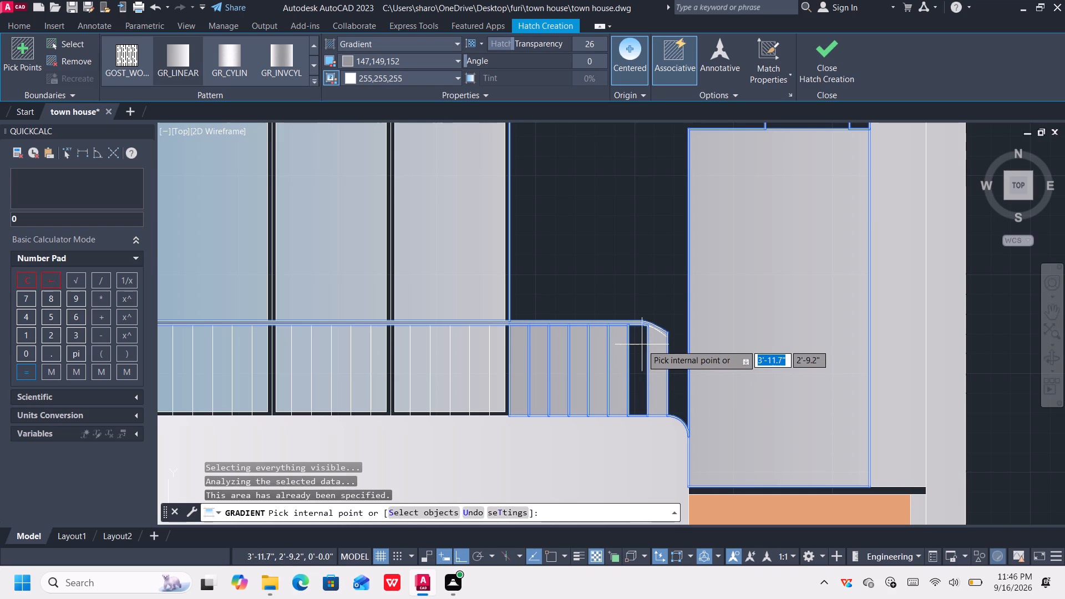
{"action": "left_click", "coordinate": [638, 358]}
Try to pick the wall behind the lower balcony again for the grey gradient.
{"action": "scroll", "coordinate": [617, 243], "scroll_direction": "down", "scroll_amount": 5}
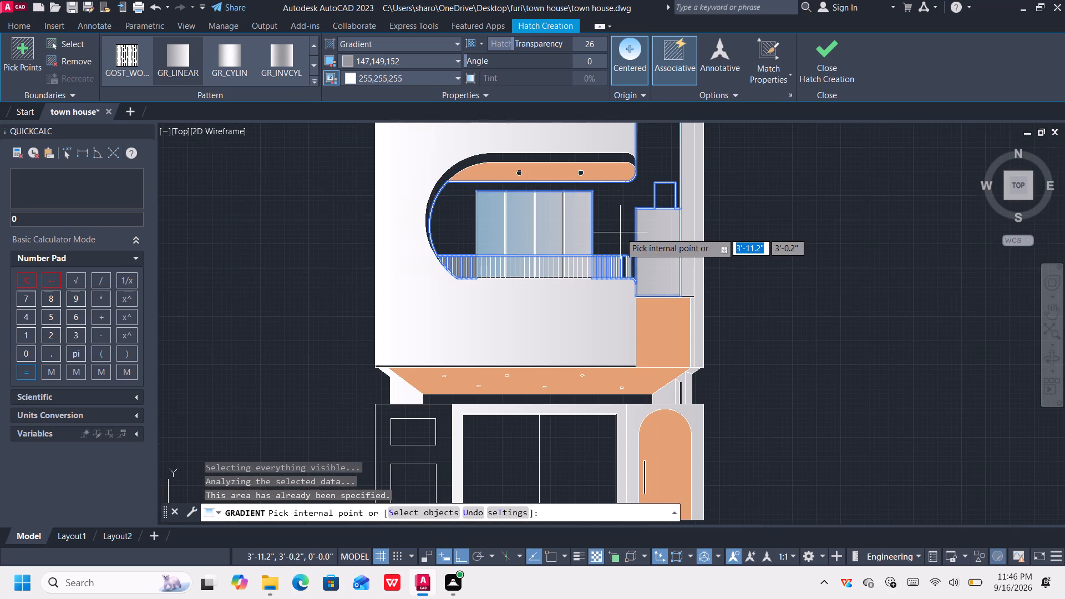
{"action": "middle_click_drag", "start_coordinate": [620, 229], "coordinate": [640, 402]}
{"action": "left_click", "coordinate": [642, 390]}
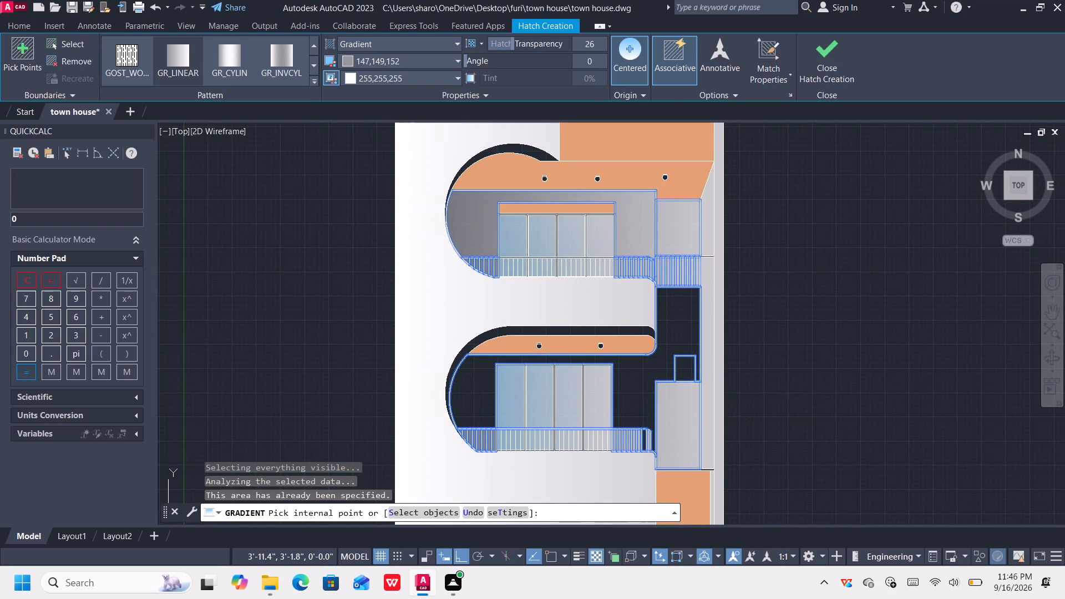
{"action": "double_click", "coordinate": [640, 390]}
Add the skipped strip between the balusters near the lower railing's rounded end to the grey gradient.
{"action": "scroll", "coordinate": [618, 393], "scroll_direction": "up", "scroll_amount": 1}
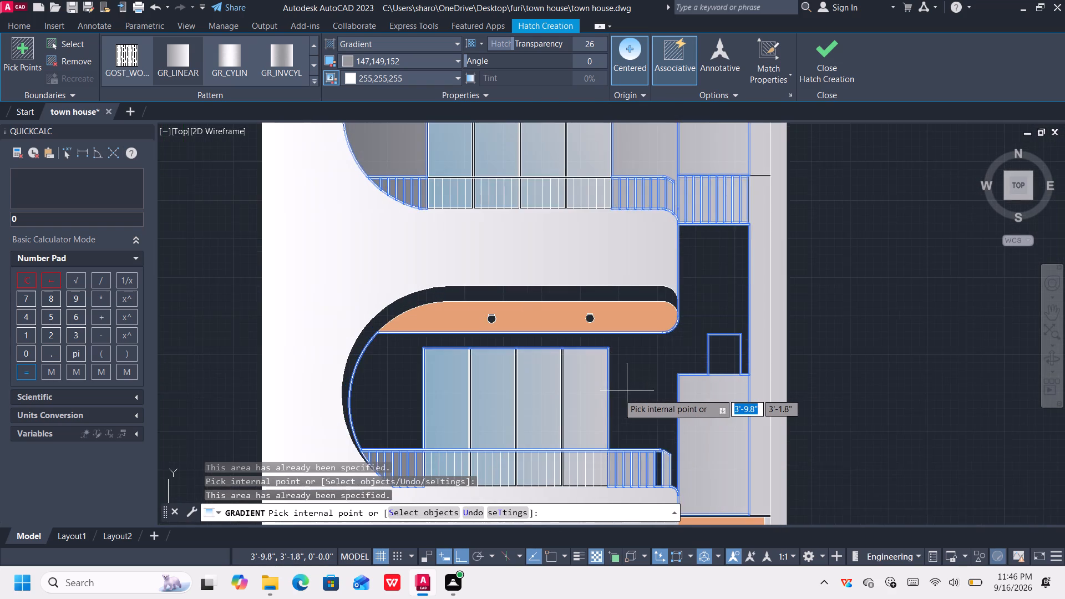
{"action": "scroll", "coordinate": [622, 393], "scroll_direction": "up", "scroll_amount": 1}
{"action": "middle_click_drag", "start_coordinate": [635, 412], "coordinate": [607, 271]}
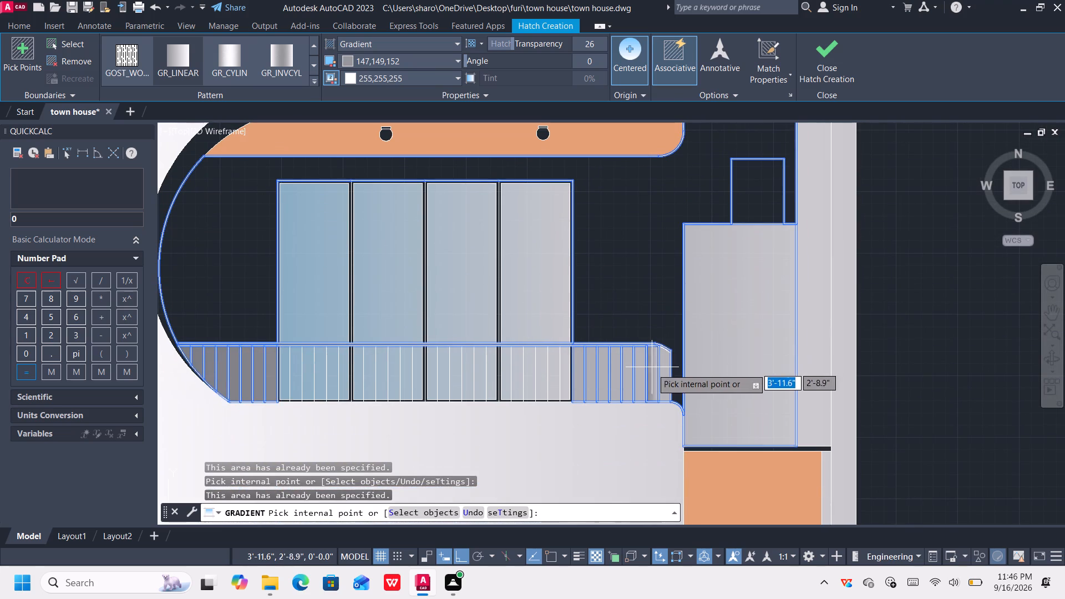
{"action": "left_click", "coordinate": [652, 370]}
Try again to pick the lower-balcony wall and its connected side wall, and finish the gradient fill.
{"action": "left_click", "coordinate": [637, 287]}
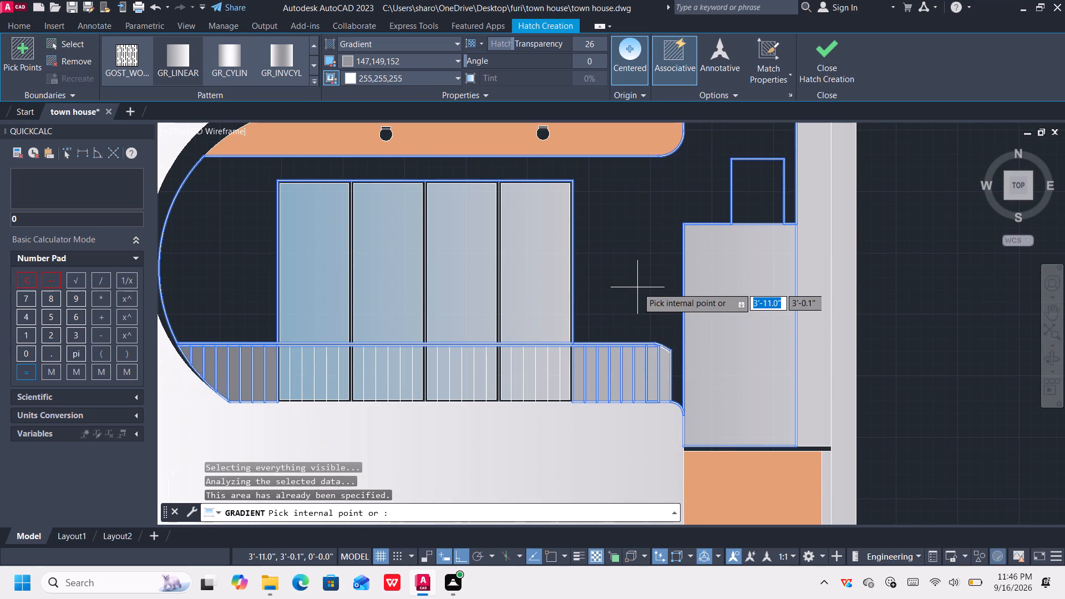
{"action": "left_click", "coordinate": [626, 288]}
{"action": "scroll", "coordinate": [626, 290], "scroll_direction": "down", "scroll_amount": 3}
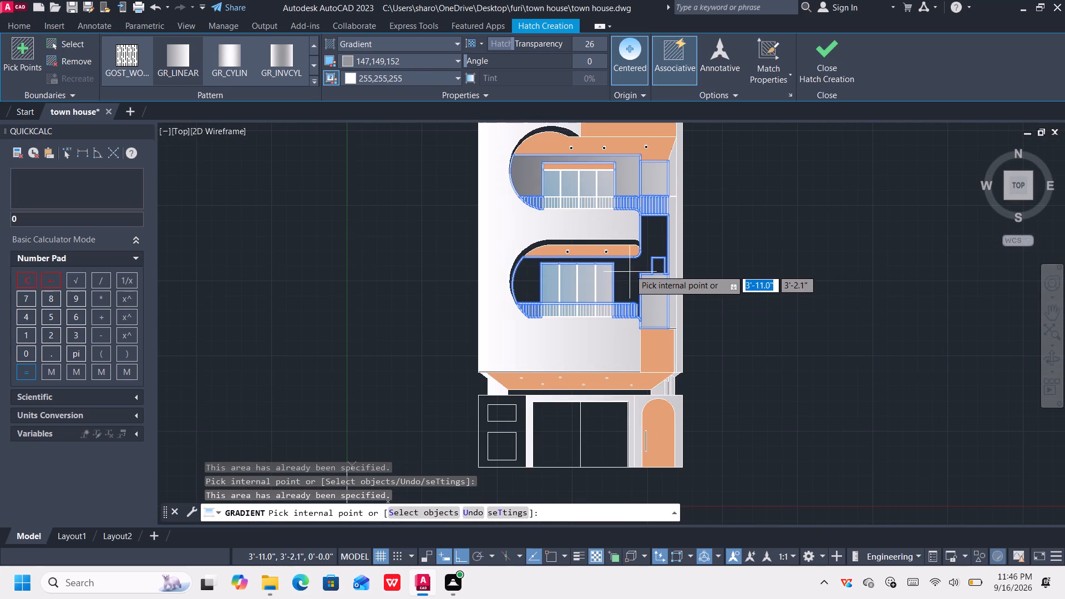
{"action": "left_click", "coordinate": [651, 235]}
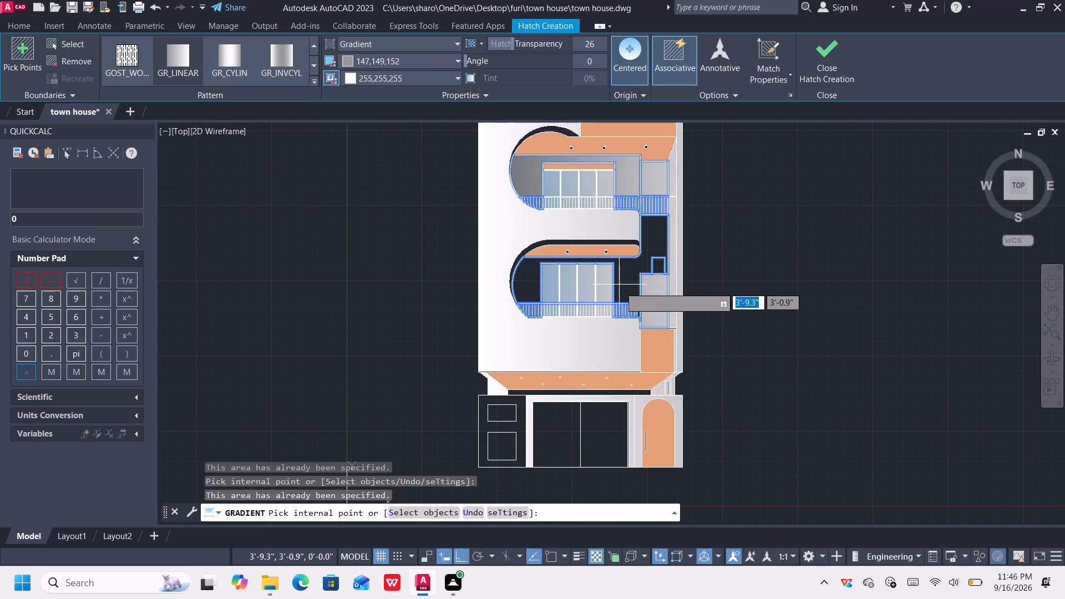
{"action": "left_click", "coordinate": [620, 287]}
{"action": "scroll", "coordinate": [620, 287], "scroll_direction": "up", "scroll_amount": 2}
{"action": "middle_click_drag", "start_coordinate": [621, 280], "coordinate": [623, 345]}
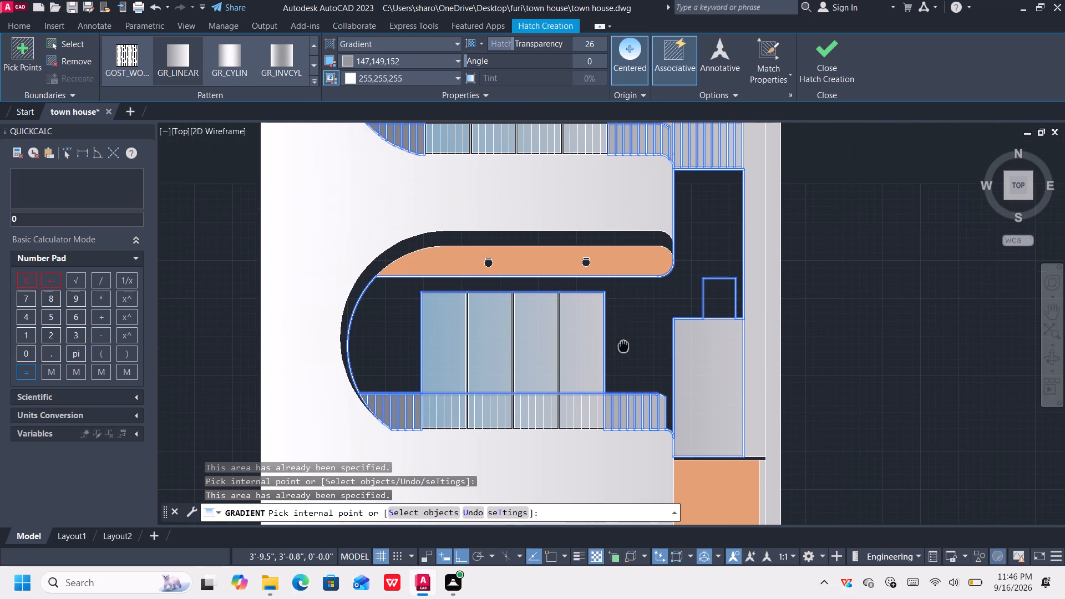
{"action": "key", "text": "Return"}
Fill the wall behind the lower balcony and the connected side wall with a new 147,149,152 to 255,255,255 gradient.
{"action": "scroll", "coordinate": [632, 328], "scroll_direction": "down", "scroll_amount": 1}
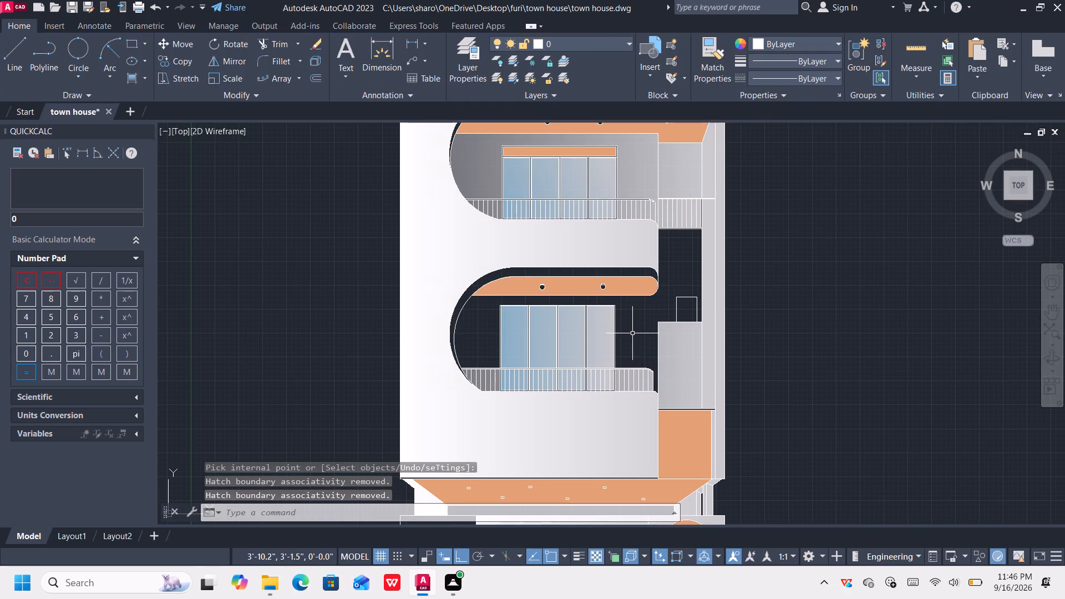
{"action": "middle_click_drag", "start_coordinate": [632, 334], "coordinate": [641, 369]}
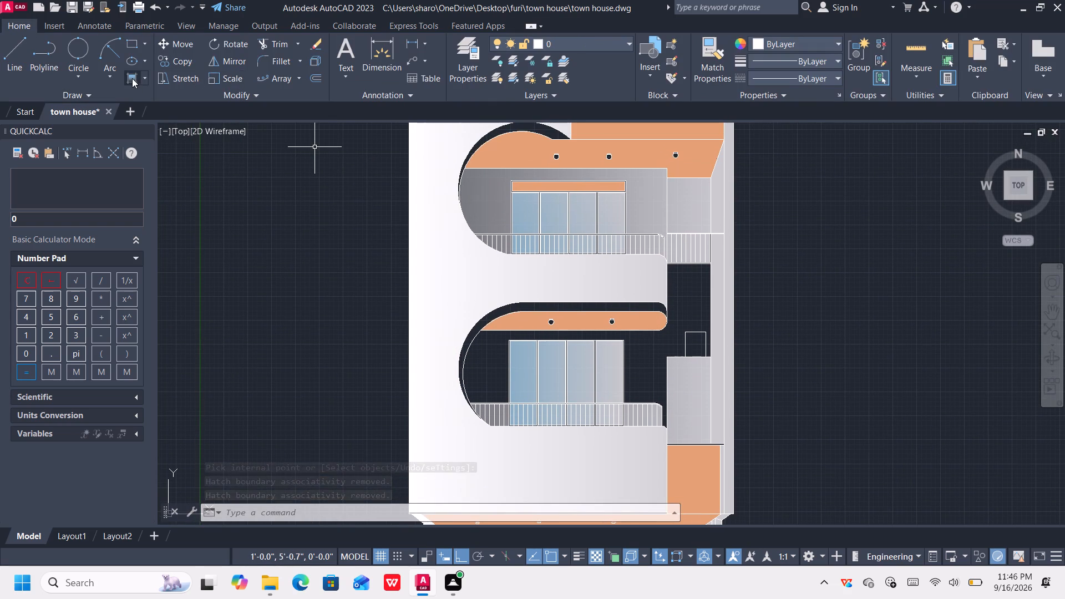
{"action": "left_click", "coordinate": [132, 78]}
{"action": "left_click", "coordinate": [633, 349]}
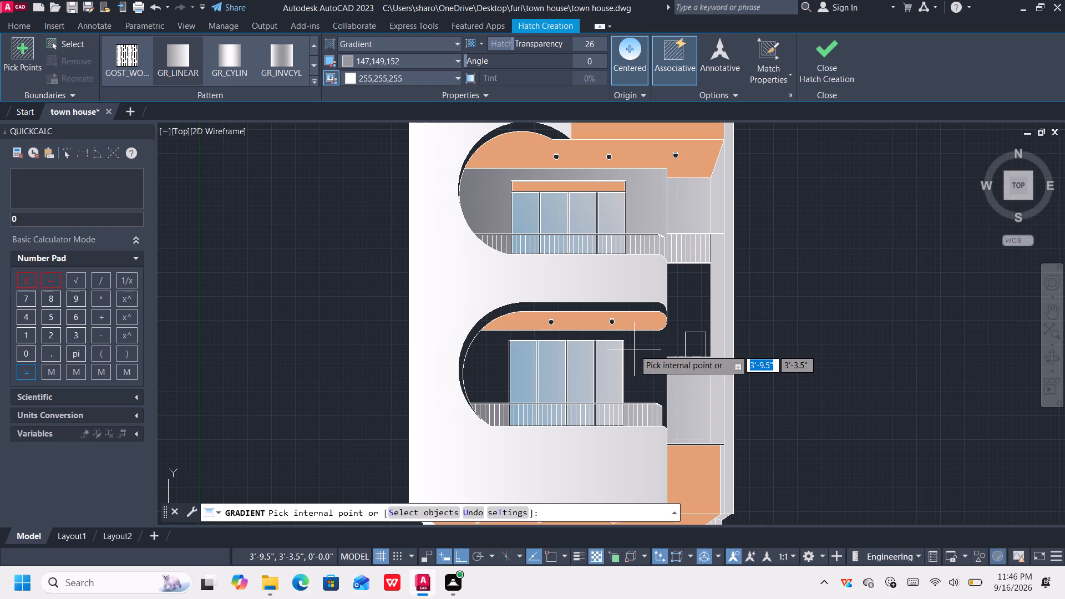
{"action": "left_click", "coordinate": [641, 357]}
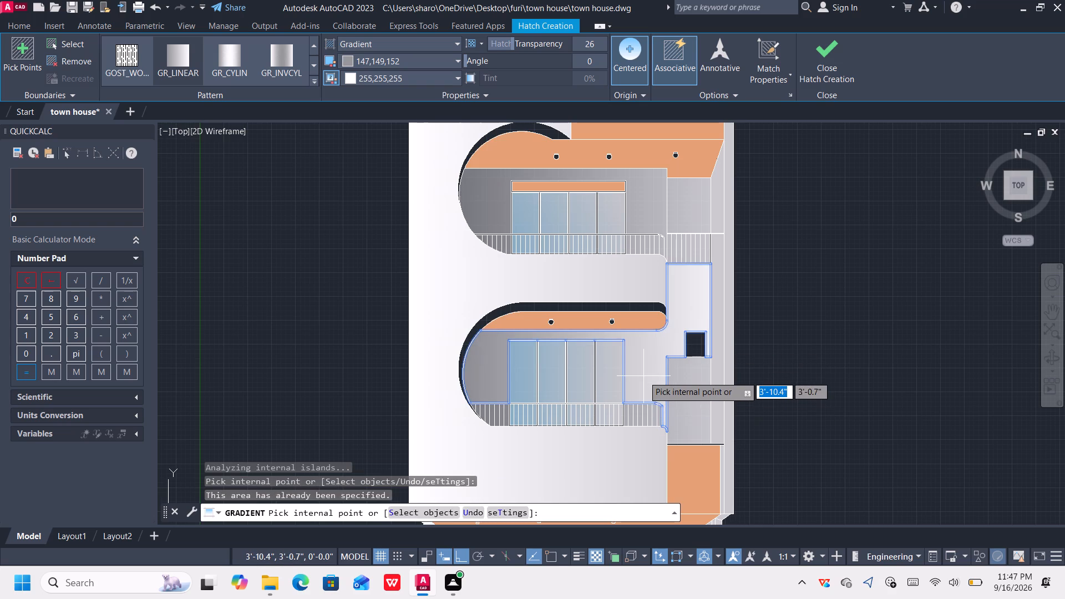
{"action": "key", "text": "Return"}
Start a solid 255,255,255 hatch with 0 transparency on the curved edge bands around the upper and lower balcony openings.
{"action": "middle_click_drag", "start_coordinate": [495, 226], "coordinate": [480, 286]}
{"action": "key", "text": "h"}
{"action": "key", "text": "Return"}
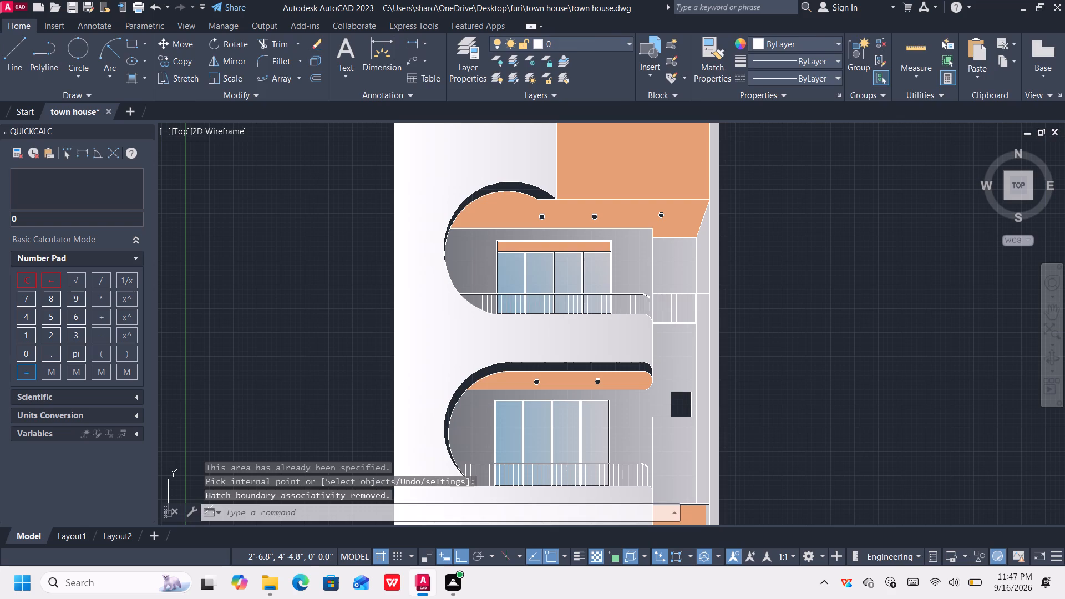
{"action": "scroll", "coordinate": [468, 202], "scroll_direction": "down", "scroll_amount": 1}
{"action": "scroll", "coordinate": [418, 80], "scroll_direction": "down", "scroll_amount": 1}
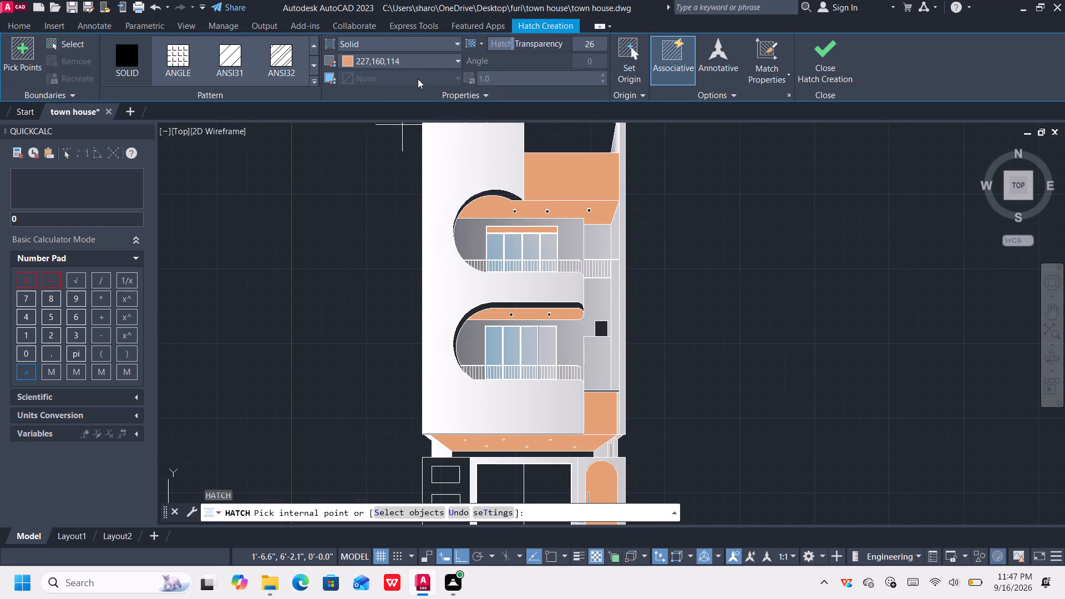
{"action": "scroll", "coordinate": [418, 79], "scroll_direction": "down", "scroll_amount": 2}
{"action": "left_click", "coordinate": [424, 62]}
{"action": "scroll", "coordinate": [360, 164], "scroll_direction": "down", "scroll_amount": 9}
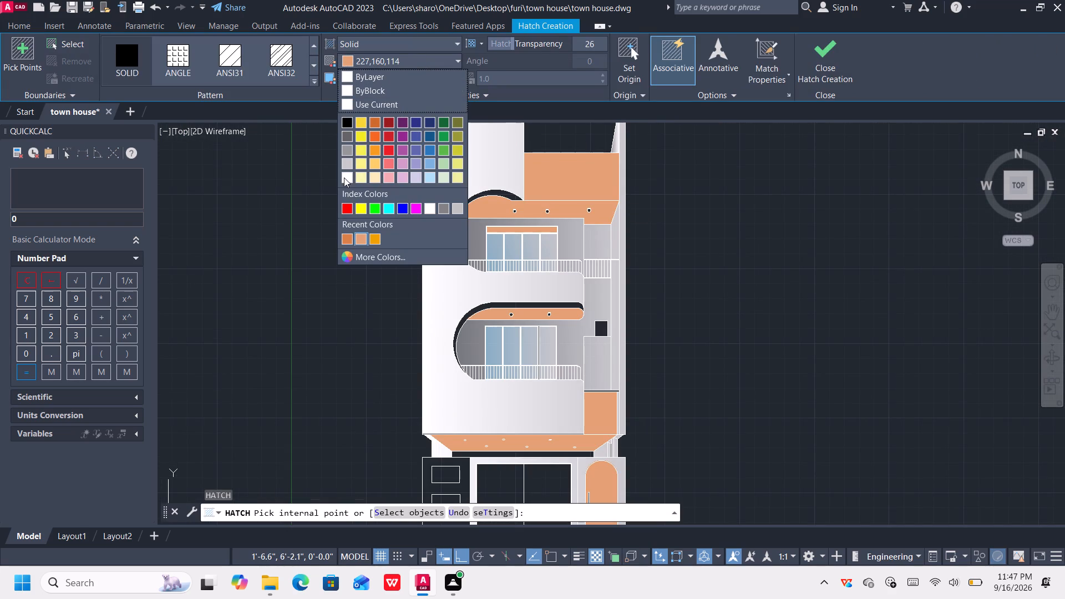
{"action": "left_click", "coordinate": [344, 177]}
{"action": "scroll", "coordinate": [474, 188], "scroll_direction": "up", "scroll_amount": 1}
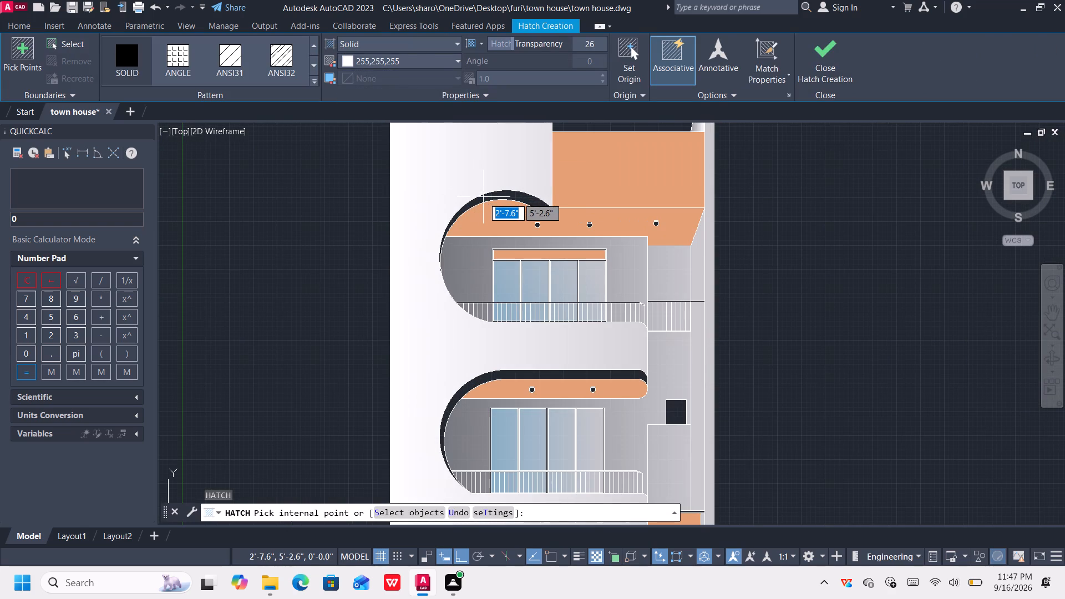
{"action": "left_click", "coordinate": [485, 199]}
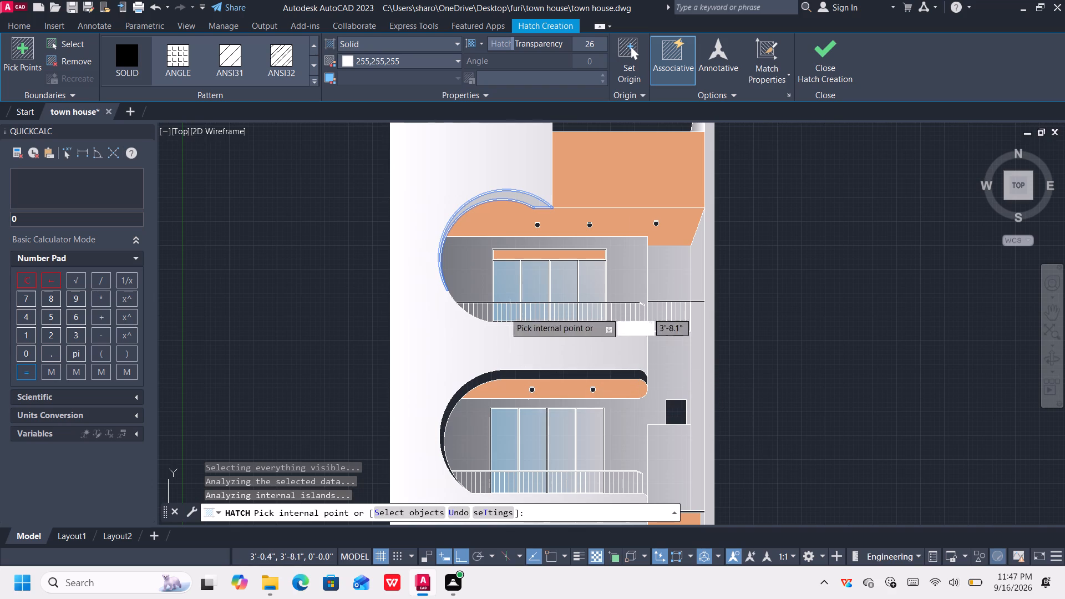
{"action": "left_click", "coordinate": [542, 373]}
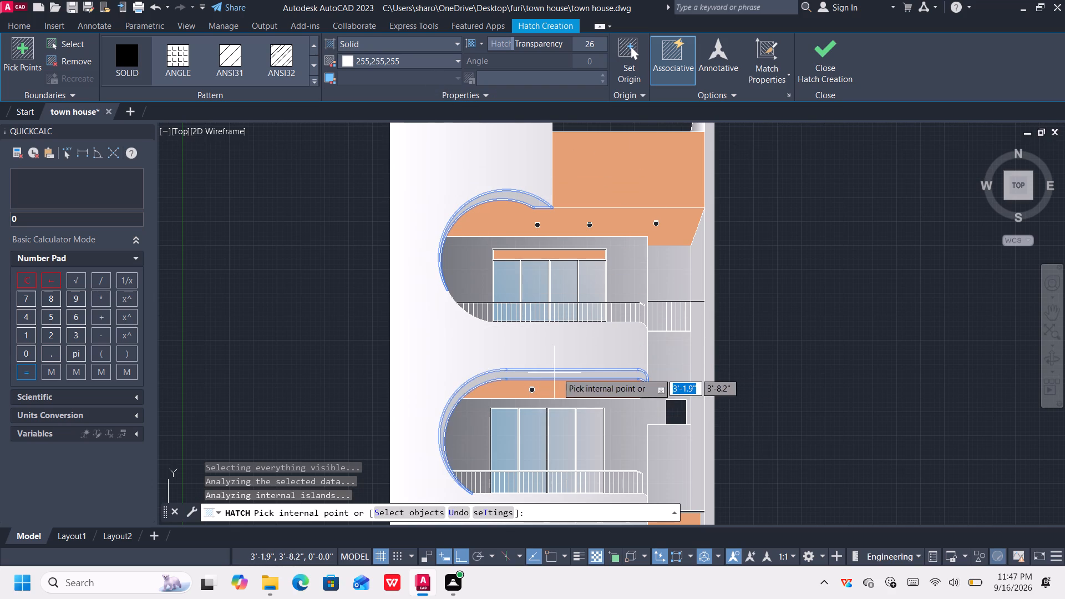
{"action": "middle_click_drag", "start_coordinate": [747, 445], "coordinate": [743, 439]}
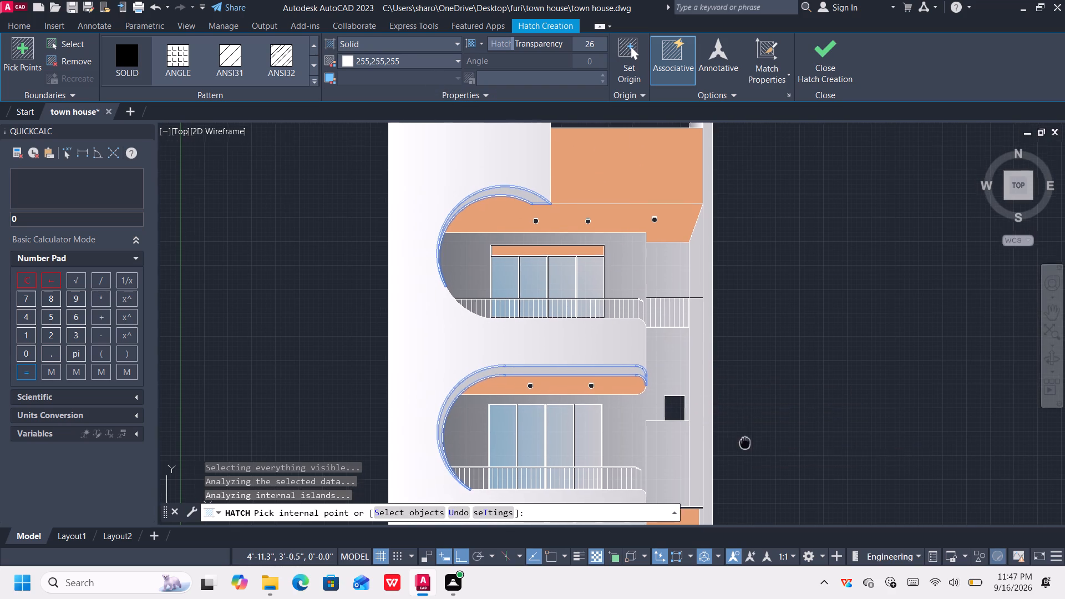
{"action": "middle_click_drag", "start_coordinate": [743, 439], "coordinate": [717, 379]}
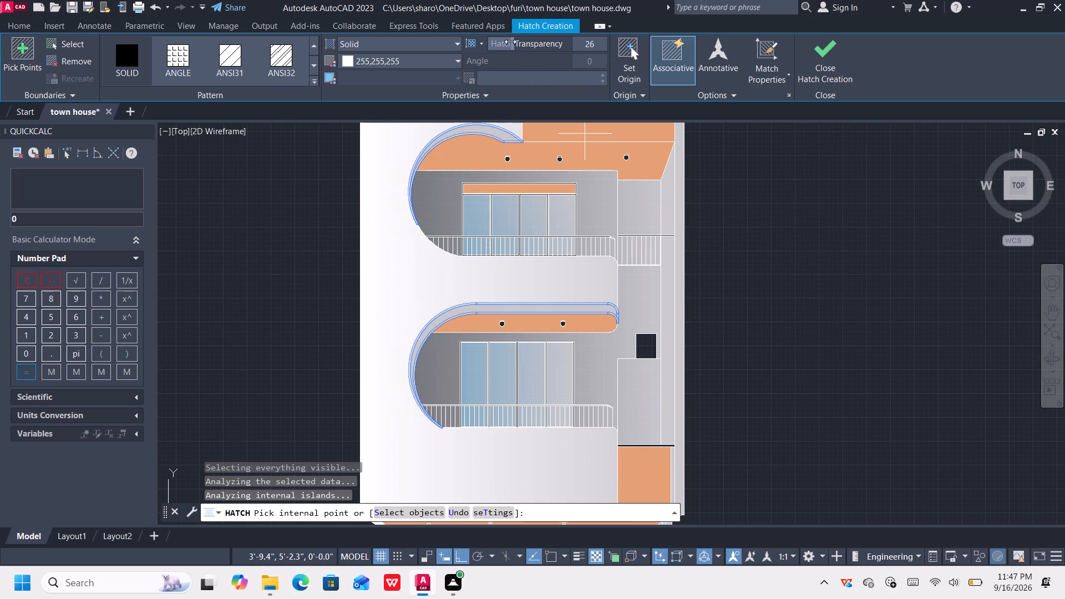
{"action": "left_click_drag", "start_coordinate": [509, 42], "coordinate": [463, 52]}
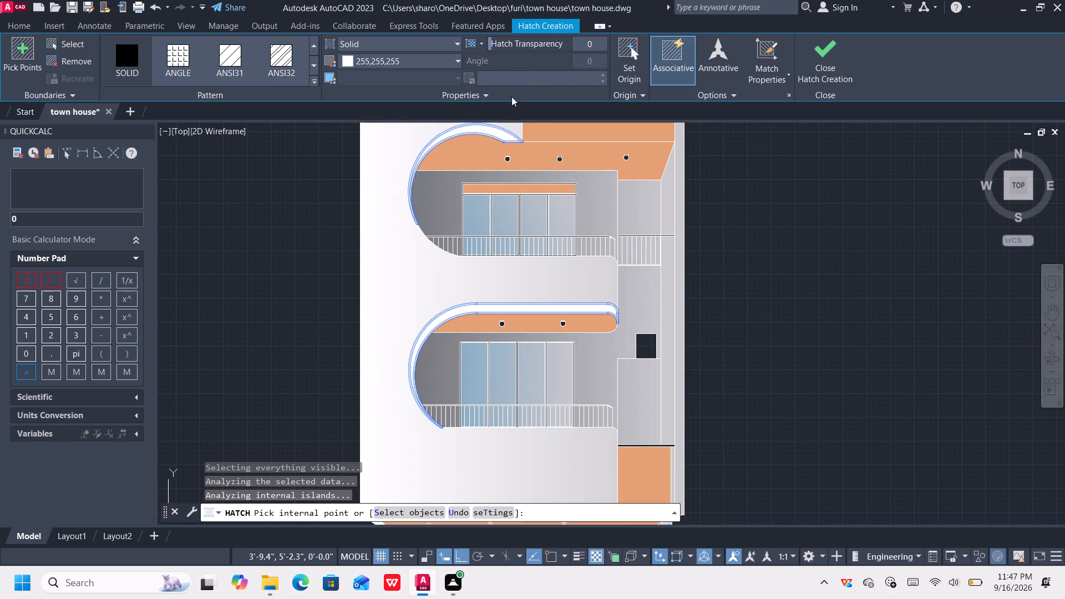
Add the arched door's surround, the garage door frame and the facade's tall outer edge strip to the white hatch and finish it.
{"action": "middle_click_drag", "start_coordinate": [724, 439], "coordinate": [724, 437]}
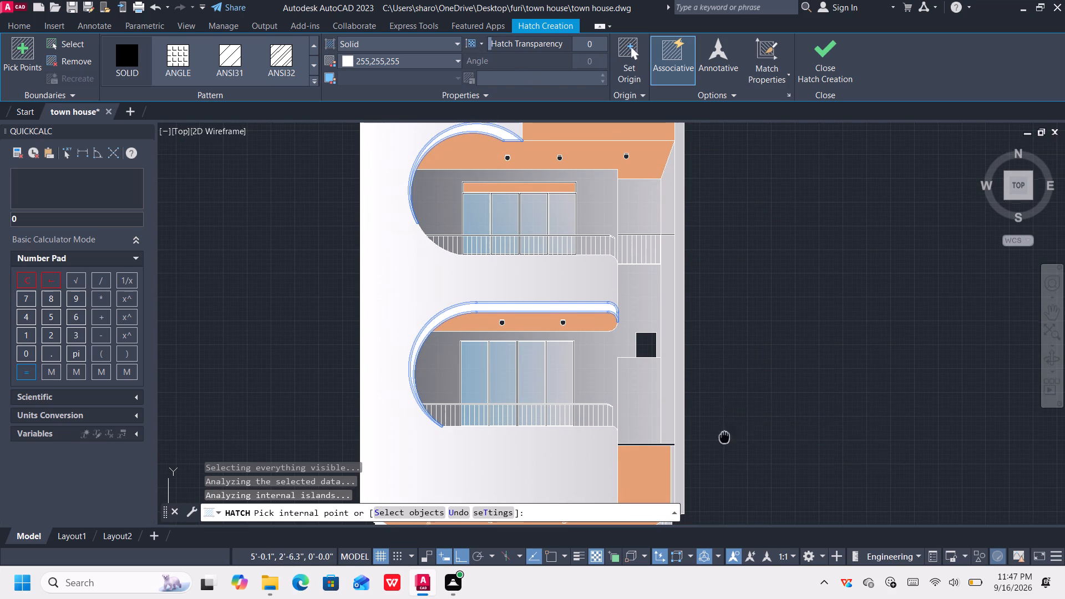
{"action": "middle_click_drag", "start_coordinate": [724, 437], "coordinate": [714, 295]}
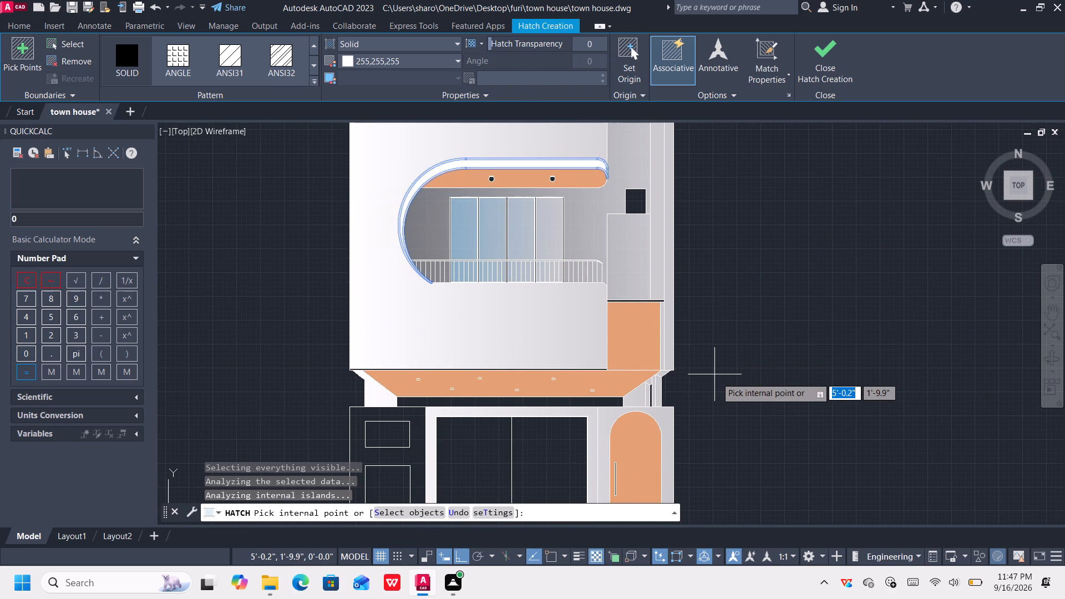
{"action": "middle_click_drag", "start_coordinate": [717, 401], "coordinate": [719, 312]}
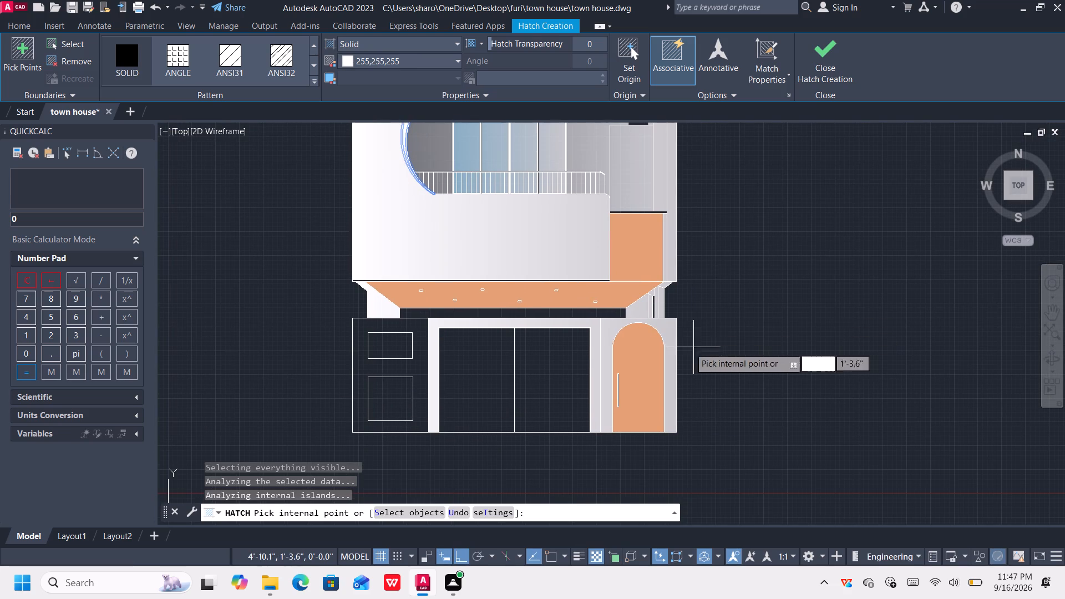
{"action": "left_click", "coordinate": [607, 335]}
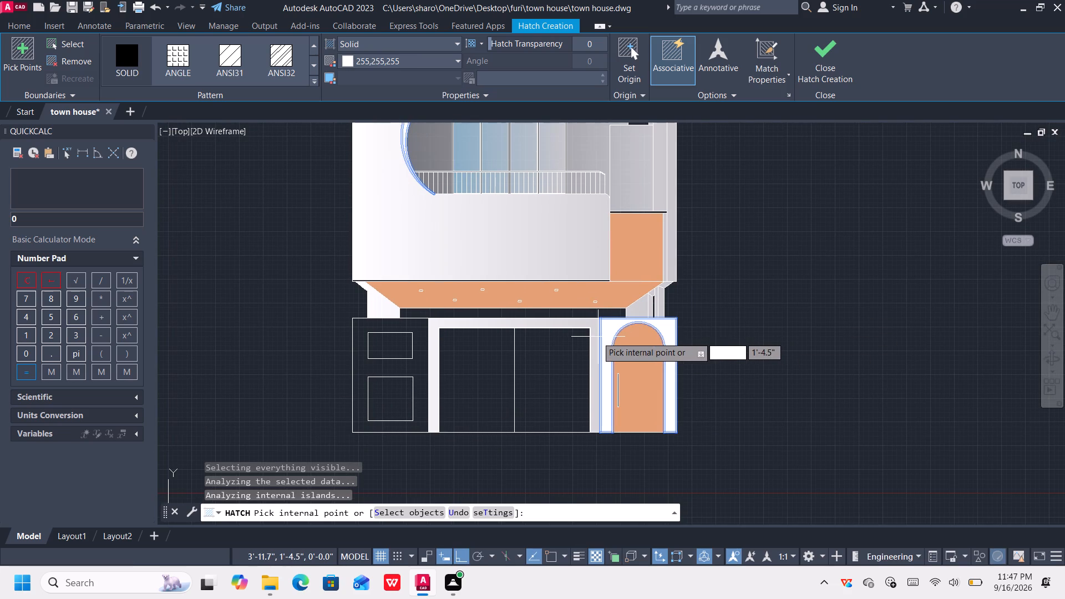
{"action": "left_click", "coordinate": [594, 336]}
{"action": "middle_click_drag", "start_coordinate": [720, 286], "coordinate": [725, 329]}
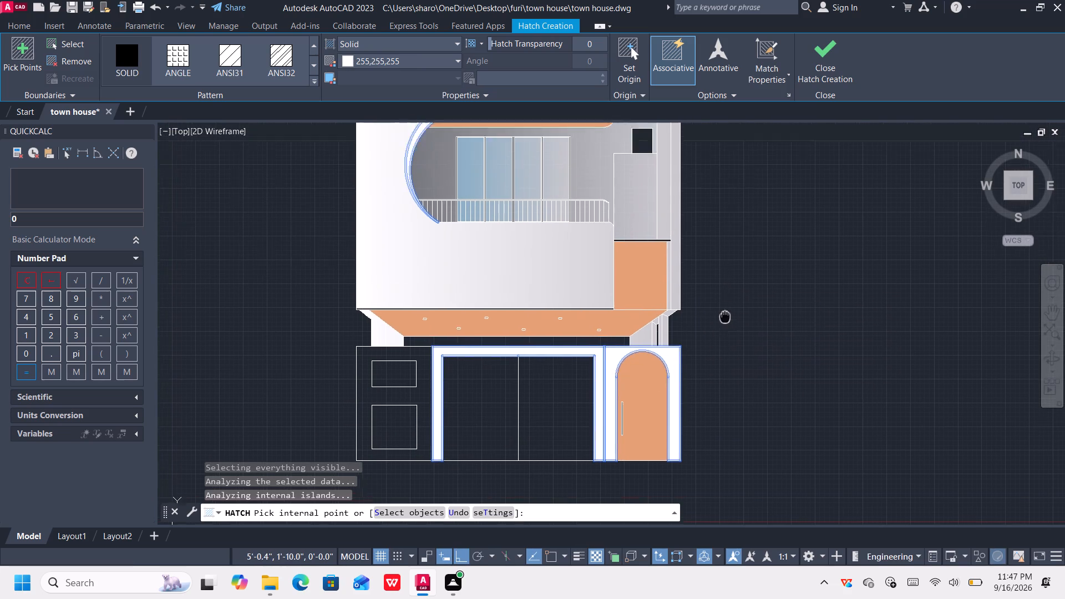
{"action": "middle_click_drag", "start_coordinate": [725, 329], "coordinate": [724, 385]}
{"action": "left_click", "coordinate": [678, 357]}
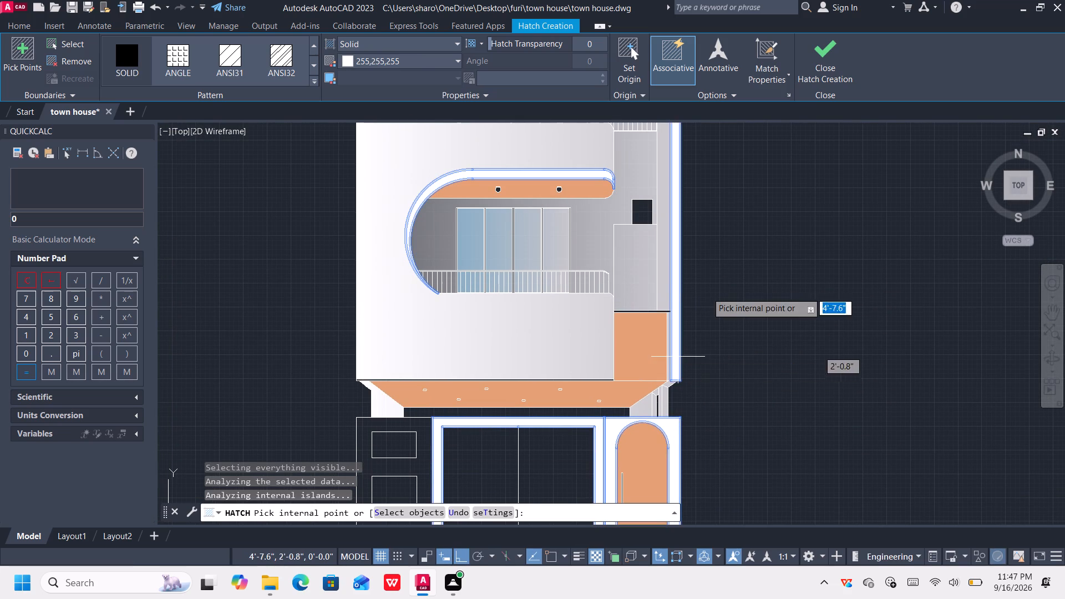
{"action": "scroll", "coordinate": [717, 258], "scroll_direction": "down", "scroll_amount": 1}
{"action": "middle_click_drag", "start_coordinate": [723, 227], "coordinate": [704, 403]}
{"action": "scroll", "coordinate": [704, 402], "scroll_direction": "up", "scroll_amount": 1}
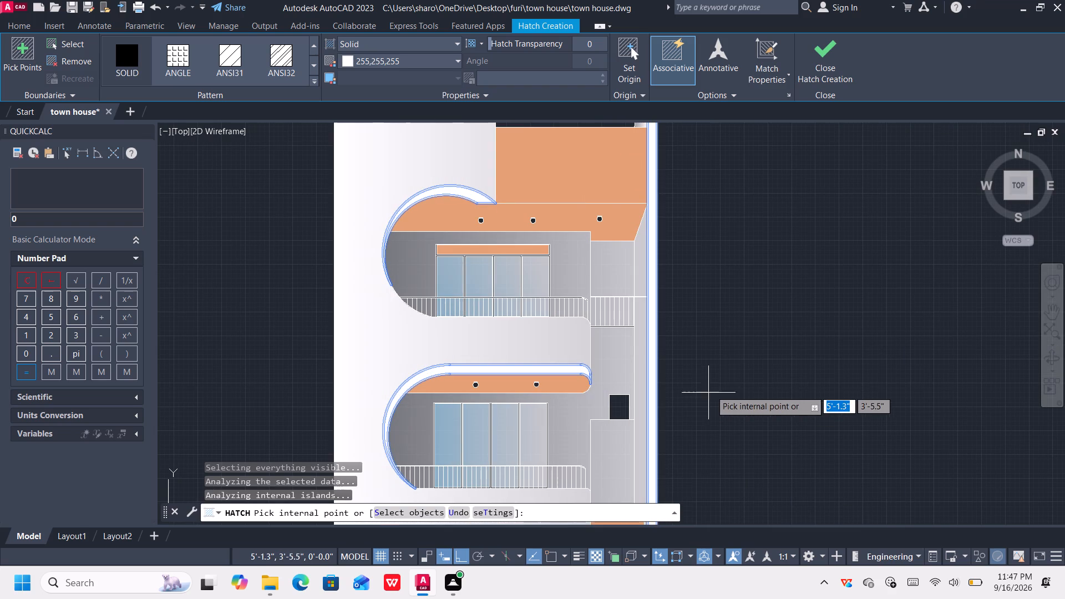
{"action": "key", "text": "Return"}
Fill the small square opening in the side wall beside the lower balcony with the solid 255,255,255 hatch.
{"action": "scroll", "coordinate": [712, 405], "scroll_direction": "down", "scroll_amount": 2}
{"action": "middle_click_drag", "start_coordinate": [711, 443], "coordinate": [709, 435]}
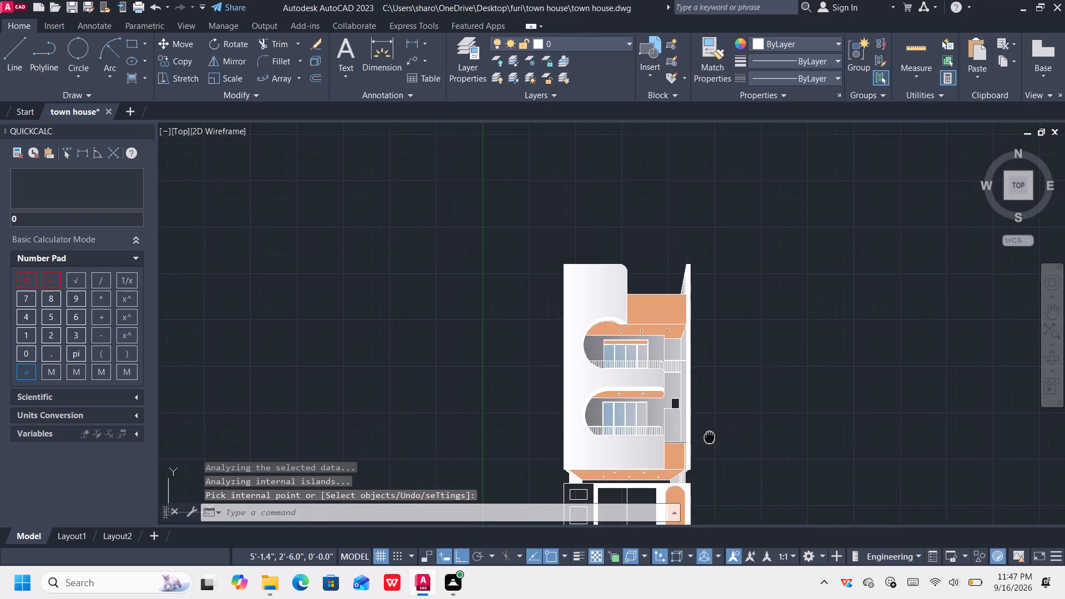
{"action": "middle_click_drag", "start_coordinate": [709, 435], "coordinate": [709, 363]}
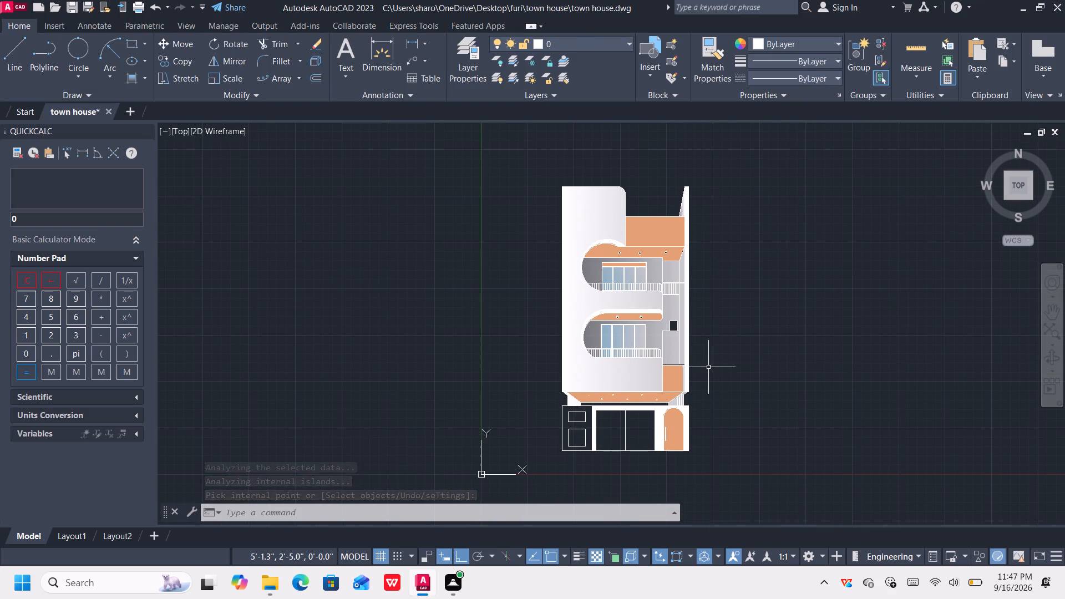
{"action": "key", "text": "h"}
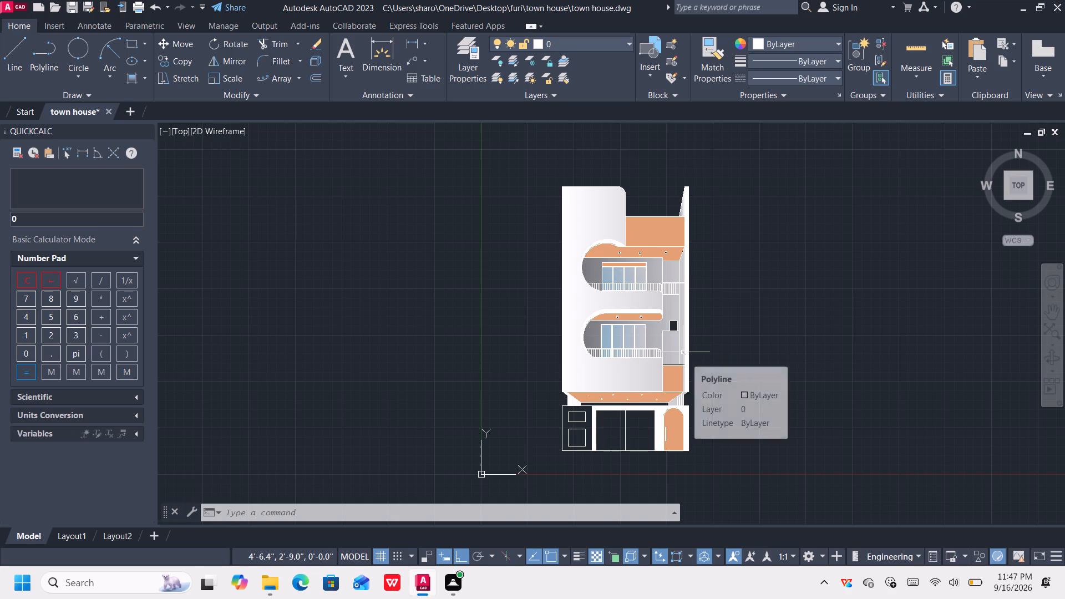
{"action": "key", "text": "Return"}
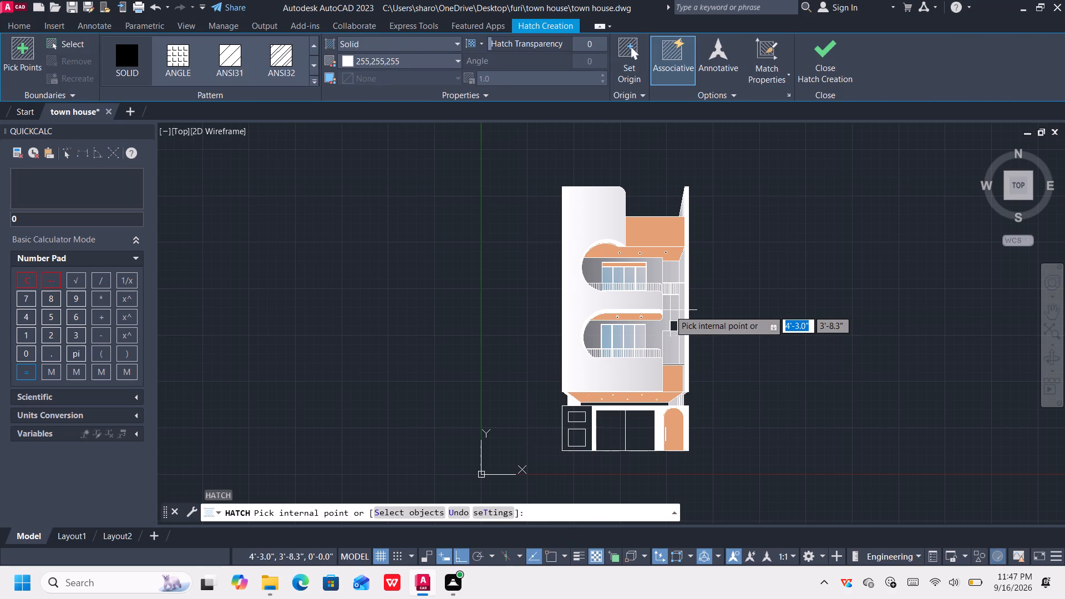
{"action": "scroll", "coordinate": [672, 331], "scroll_direction": "up", "scroll_amount": 2}
{"action": "left_click", "coordinate": [676, 323]}
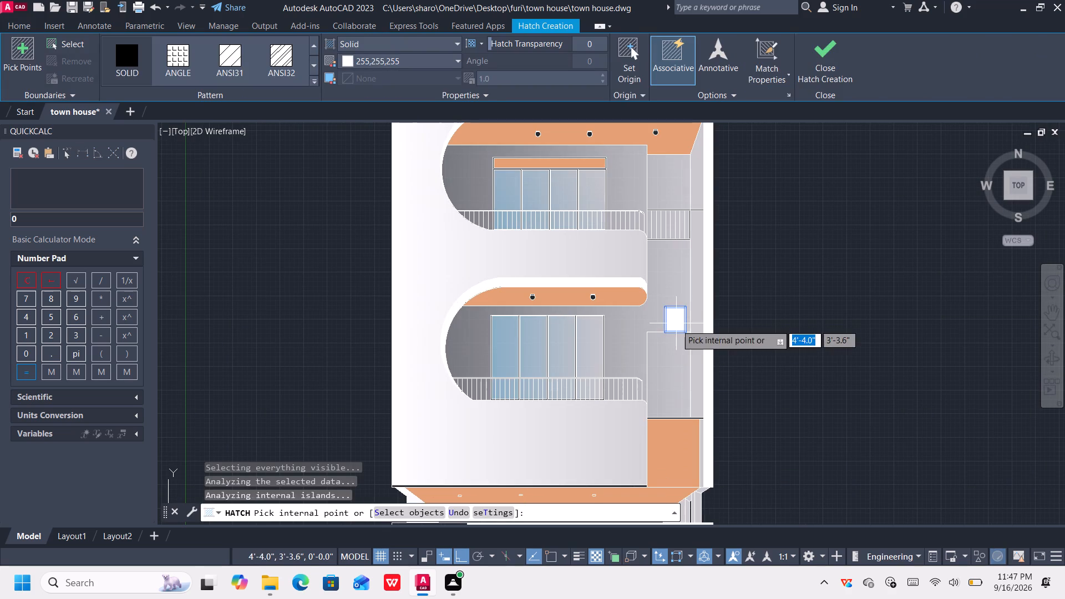
{"action": "key", "text": "Return"}
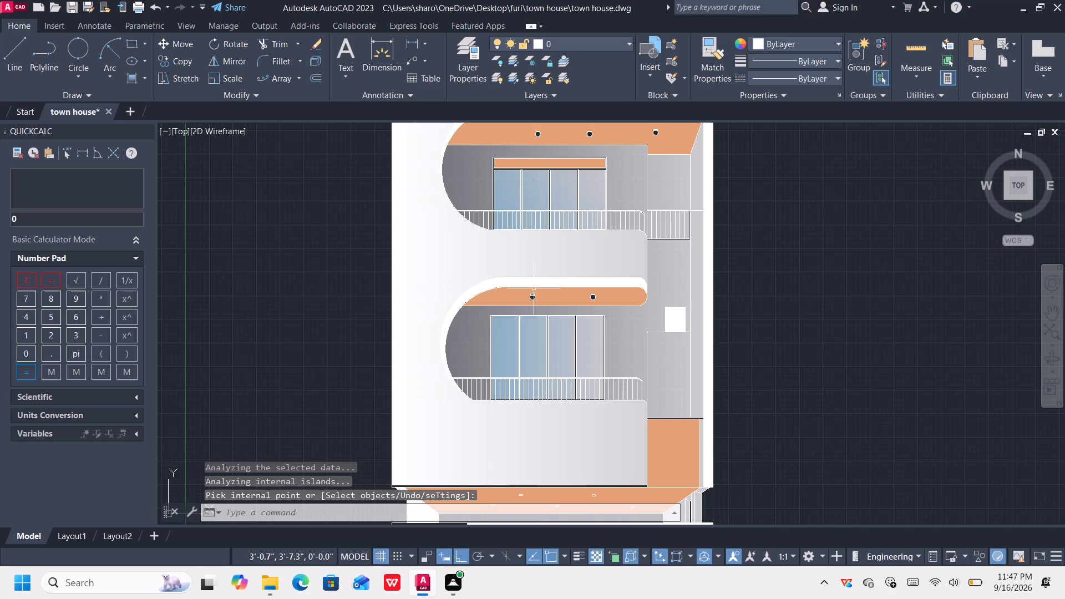
Start a new solid white hatch on the two round ceiling lights in the lower balcony's orange soffit.
{"action": "scroll", "coordinate": [533, 288], "scroll_direction": "up", "scroll_amount": 1}
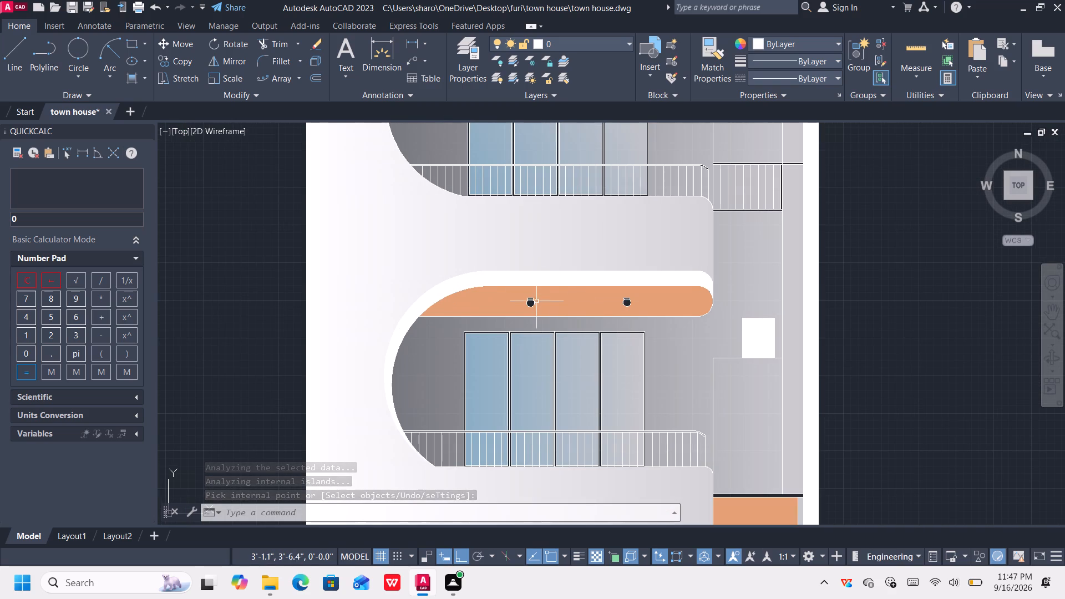
{"action": "key", "text": "h"}
{"action": "key", "text": "Return"}
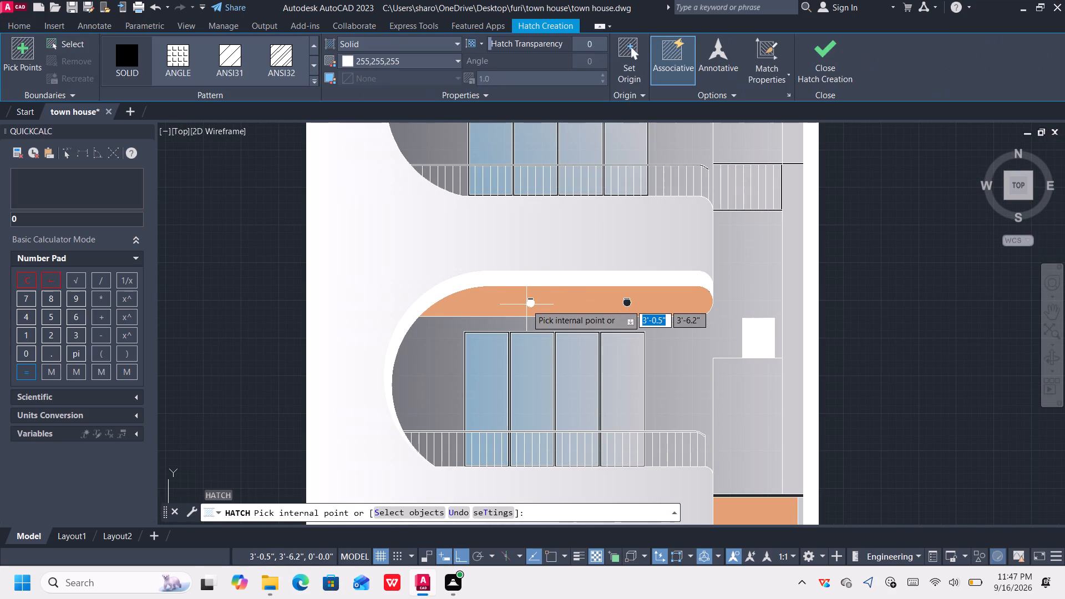
{"action": "left_click", "coordinate": [526, 304]}
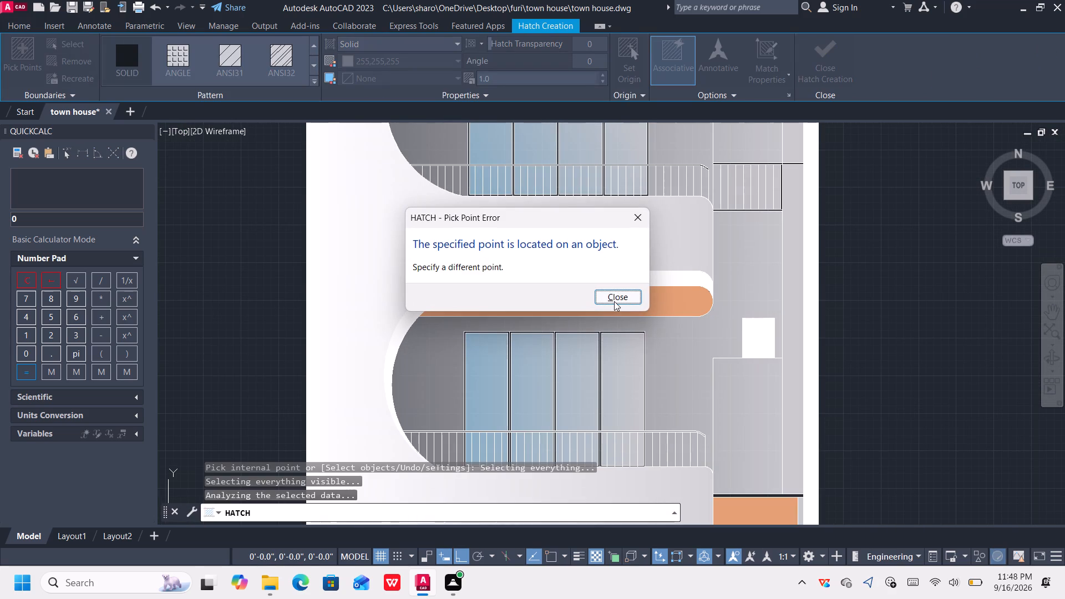
{"action": "left_click", "coordinate": [615, 299]}
{"action": "scroll", "coordinate": [513, 303], "scroll_direction": "up", "scroll_amount": 3}
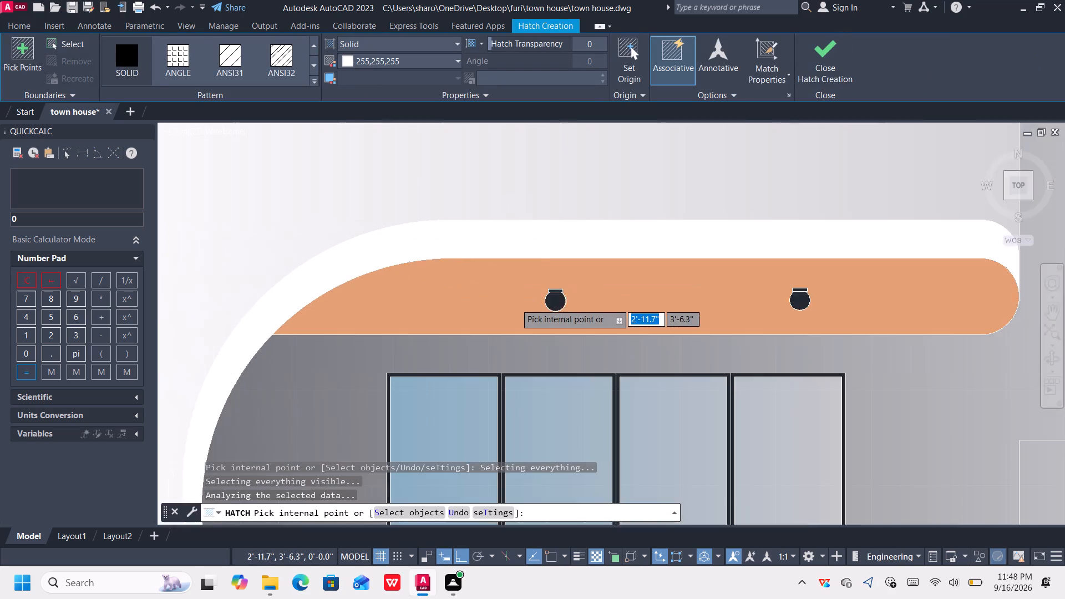
{"action": "left_click", "coordinate": [585, 300]}
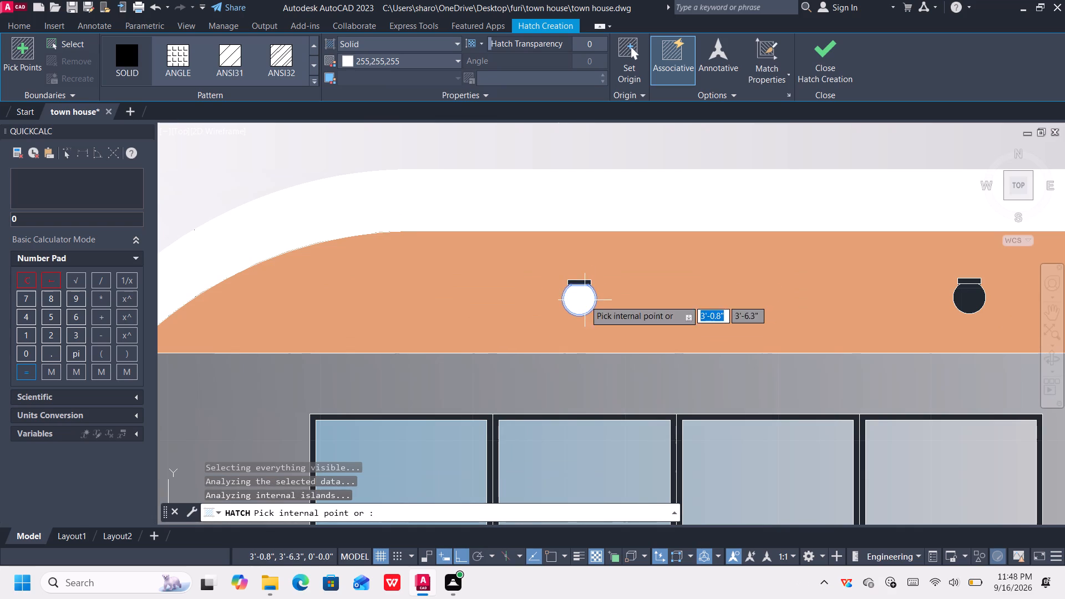
{"action": "left_click", "coordinate": [974, 302]}
Add the three round ceiling lights in the upper balcony's orange soffit to the white hatch.
{"action": "scroll", "coordinate": [931, 271], "scroll_direction": "down", "scroll_amount": 2}
{"action": "middle_click_drag", "start_coordinate": [871, 174], "coordinate": [640, 485]}
{"action": "left_click", "coordinate": [571, 177]}
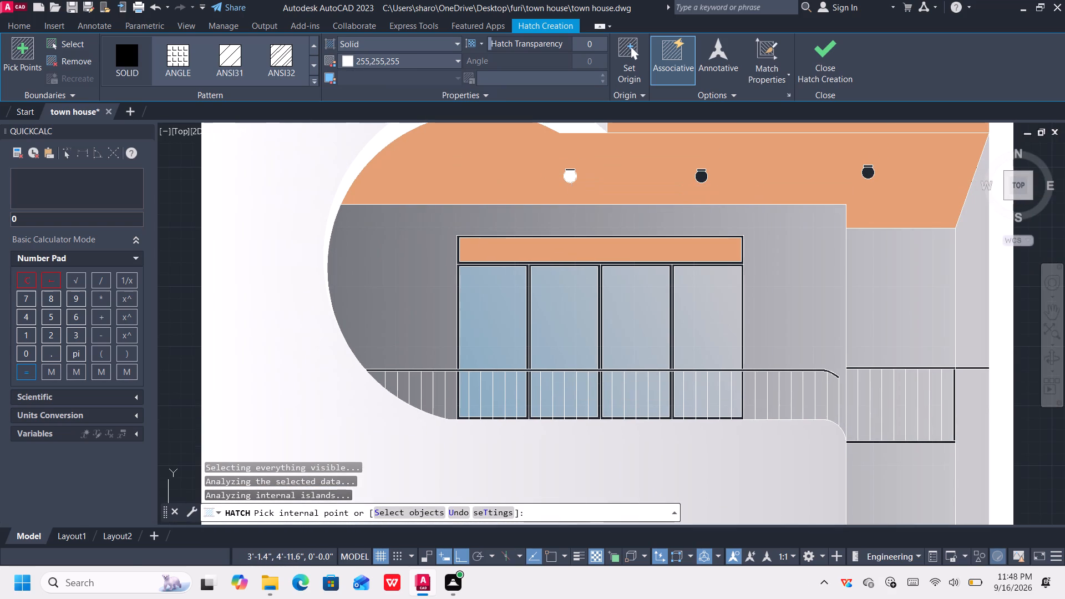
{"action": "left_click", "coordinate": [699, 180]}
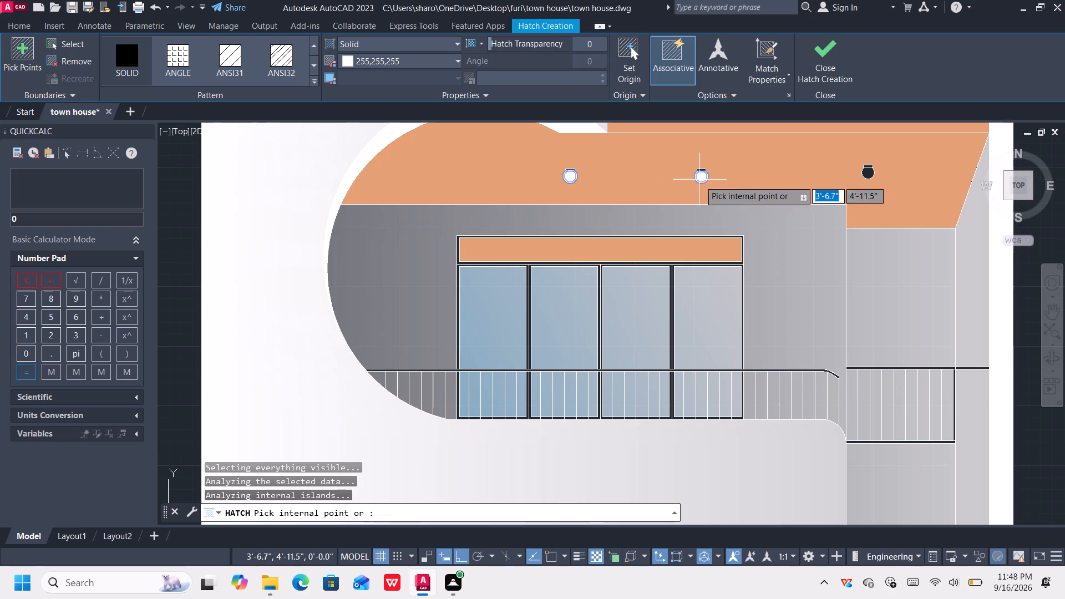
{"action": "left_click", "coordinate": [868, 172]}
Add the six oval ceiling lights in the orange soffit above the garage to the white hatch and finish it.
{"action": "scroll", "coordinate": [824, 337], "scroll_direction": "down", "scroll_amount": 2}
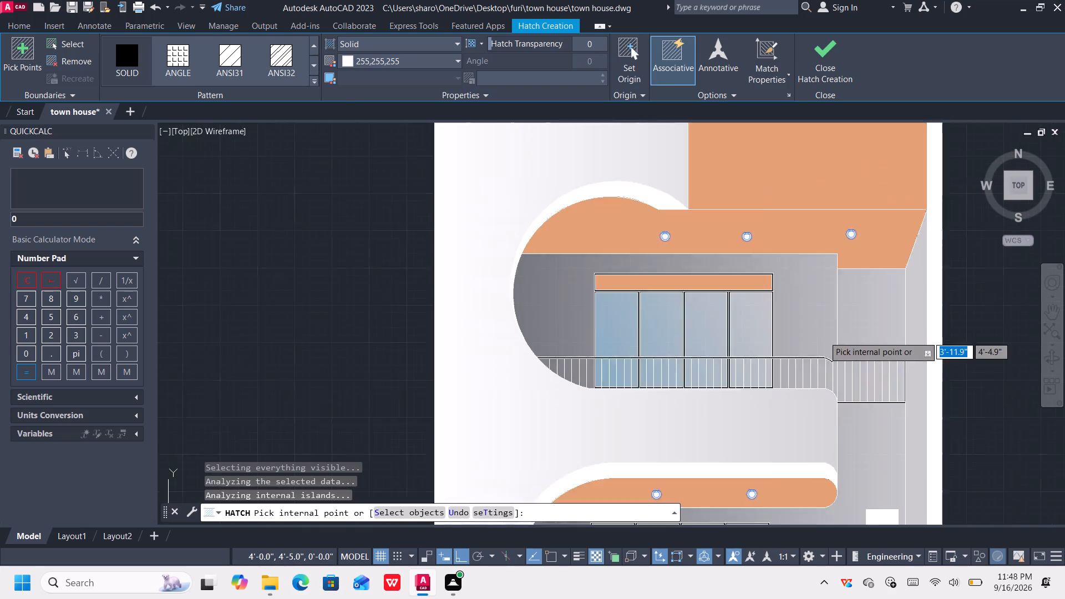
{"action": "scroll", "coordinate": [821, 341], "scroll_direction": "down", "scroll_amount": 2}
{"action": "middle_click_drag", "start_coordinate": [784, 458], "coordinate": [744, 146]}
{"action": "scroll", "coordinate": [683, 226], "scroll_direction": "up", "scroll_amount": 4}
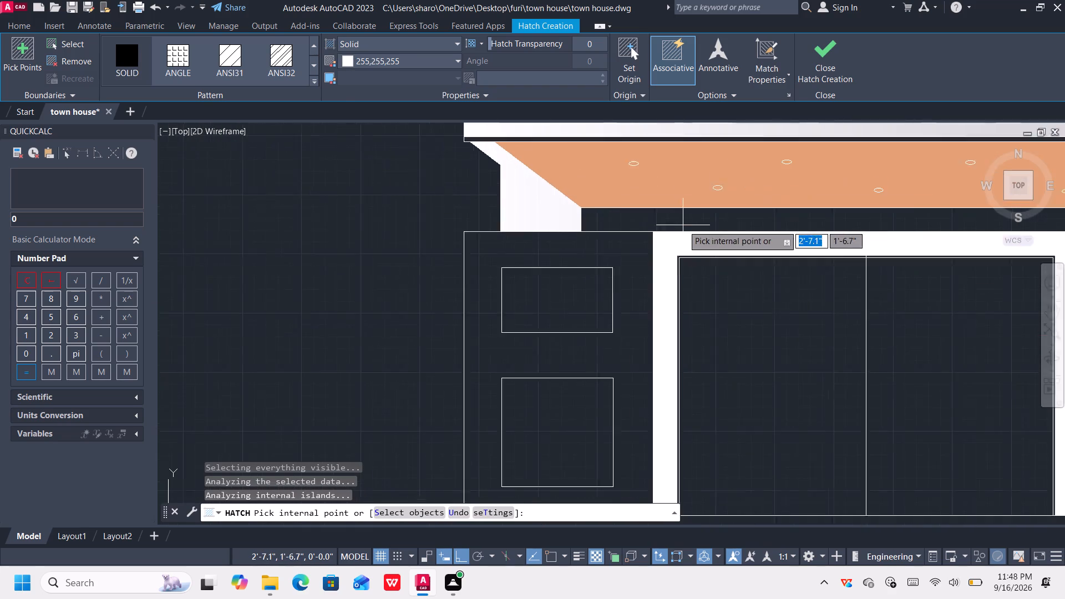
{"action": "middle_click_drag", "start_coordinate": [688, 187], "coordinate": [645, 347]}
{"action": "scroll", "coordinate": [552, 313], "scroll_direction": "up", "scroll_amount": 2}
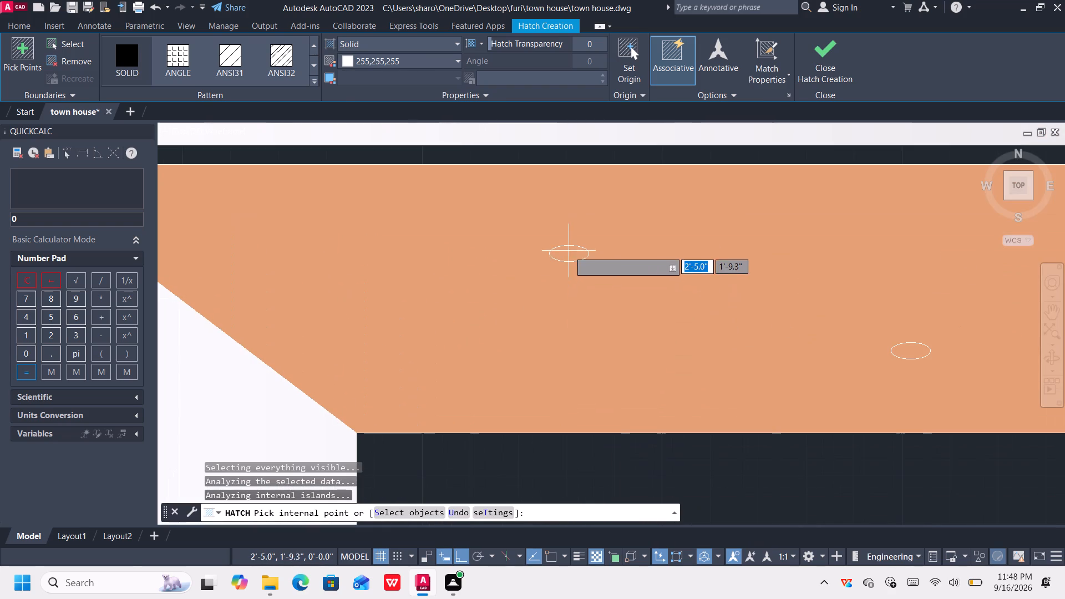
{"action": "left_click", "coordinate": [569, 257]}
{"action": "scroll", "coordinate": [863, 317], "scroll_direction": "down", "scroll_amount": 1}
{"action": "middle_click_drag", "start_coordinate": [875, 329], "coordinate": [865, 329]}
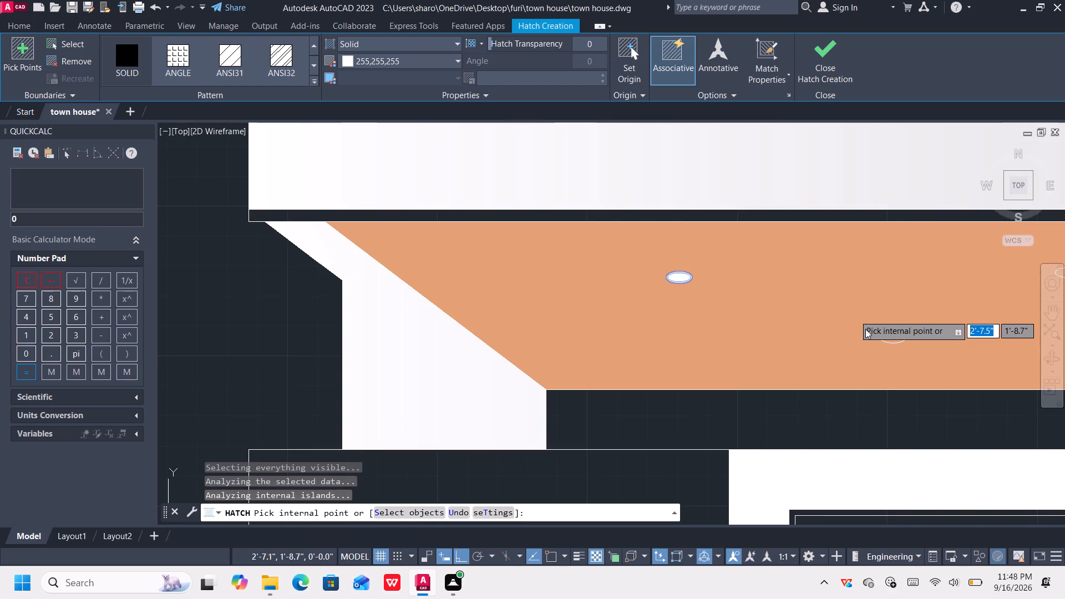
{"action": "middle_click_drag", "start_coordinate": [865, 329], "coordinate": [464, 307]}
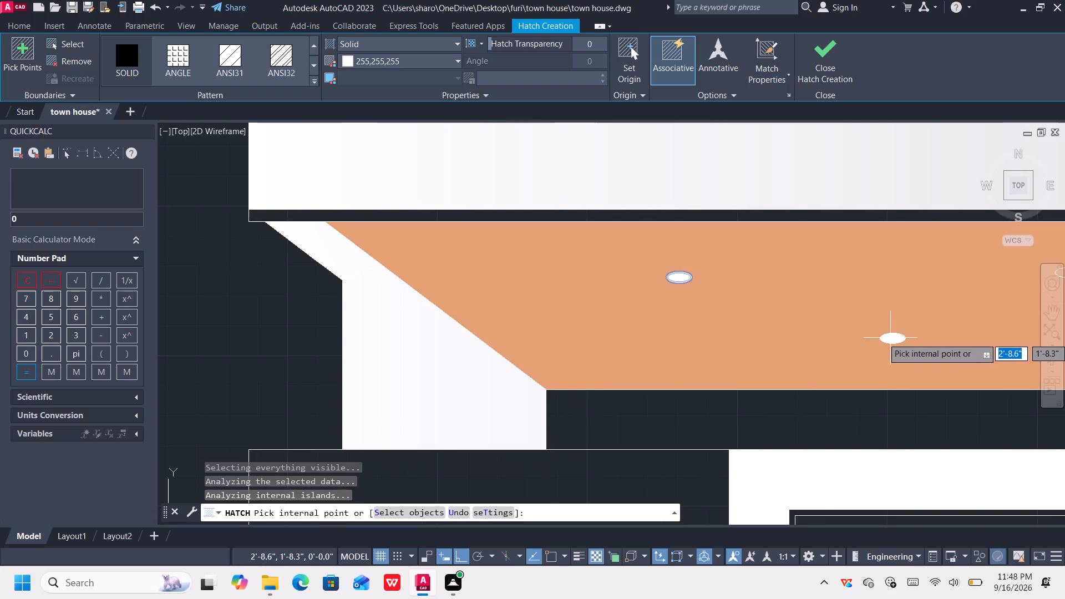
{"action": "left_click", "coordinate": [890, 338]}
{"action": "scroll", "coordinate": [890, 339], "scroll_direction": "down", "scroll_amount": 1}
{"action": "middle_click_drag", "start_coordinate": [887, 335], "coordinate": [446, 367]}
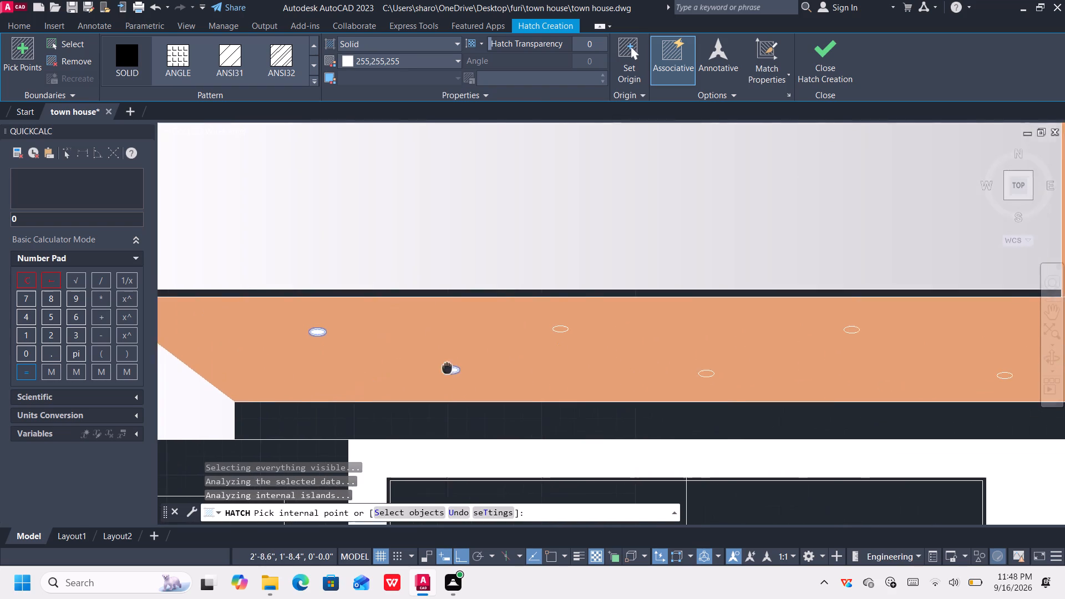
{"action": "middle_click_drag", "start_coordinate": [446, 367], "coordinate": [397, 354]}
{"action": "scroll", "coordinate": [511, 316], "scroll_direction": "up", "scroll_amount": 1}
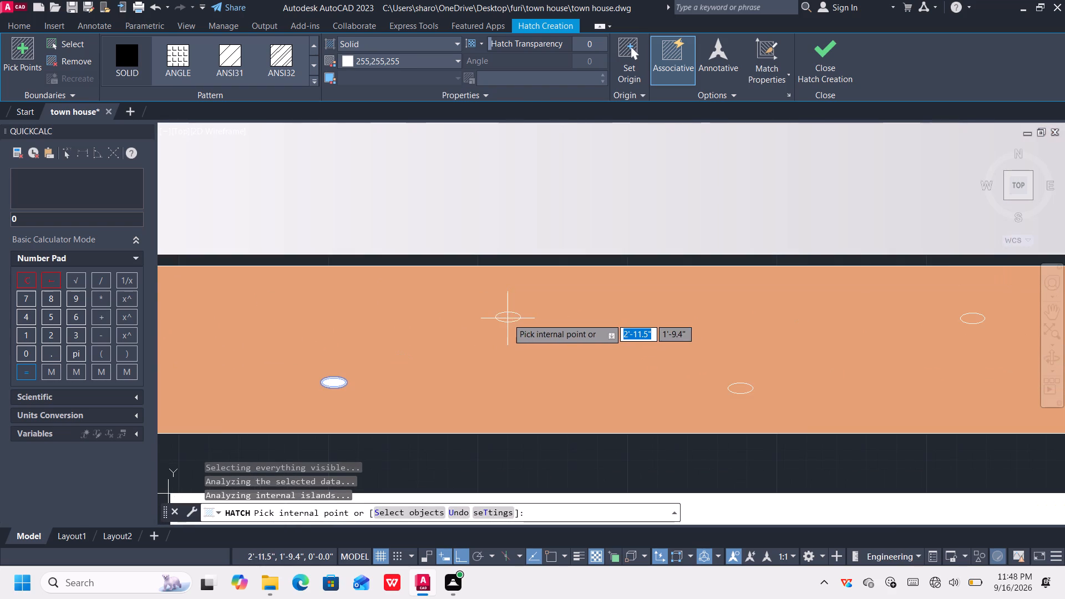
{"action": "left_click", "coordinate": [508, 318]}
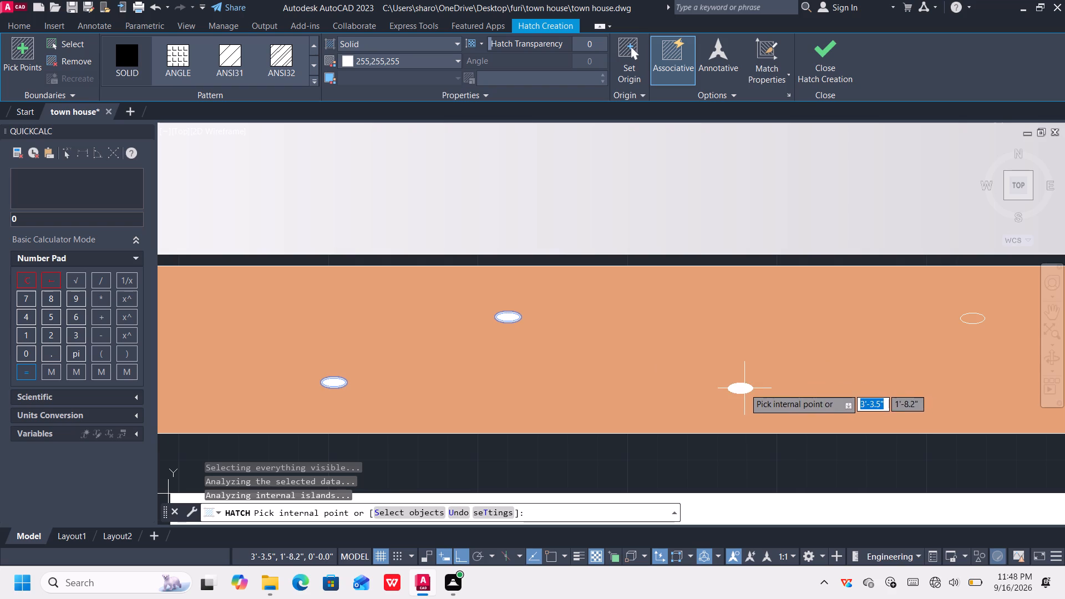
{"action": "left_click", "coordinate": [743, 388]}
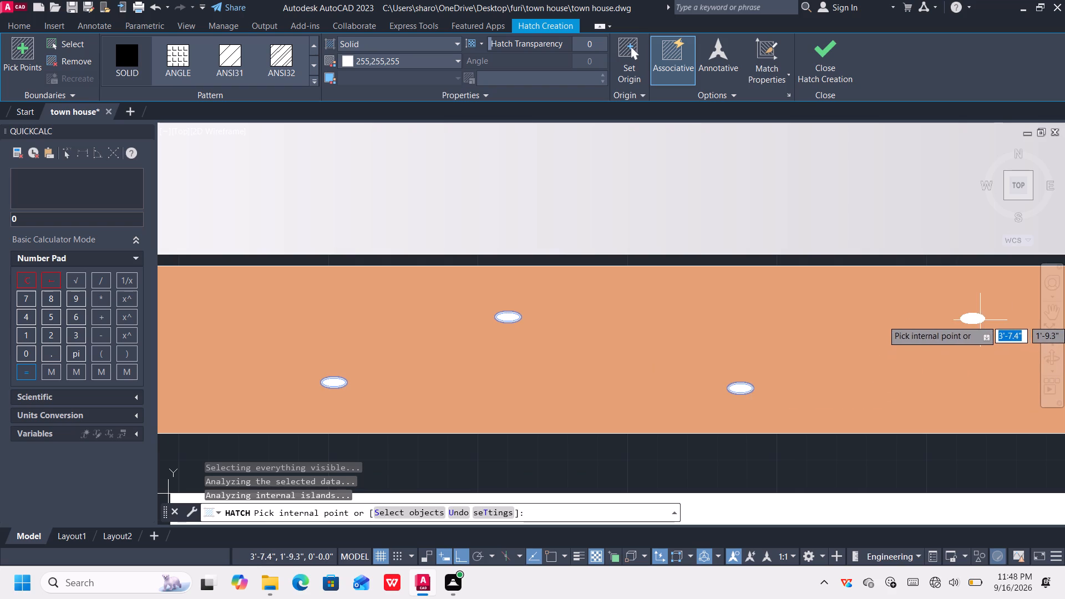
{"action": "left_click", "coordinate": [980, 320]}
{"action": "scroll", "coordinate": [937, 359], "scroll_direction": "down", "scroll_amount": 3}
{"action": "middle_click_drag", "start_coordinate": [935, 363], "coordinate": [622, 372]}
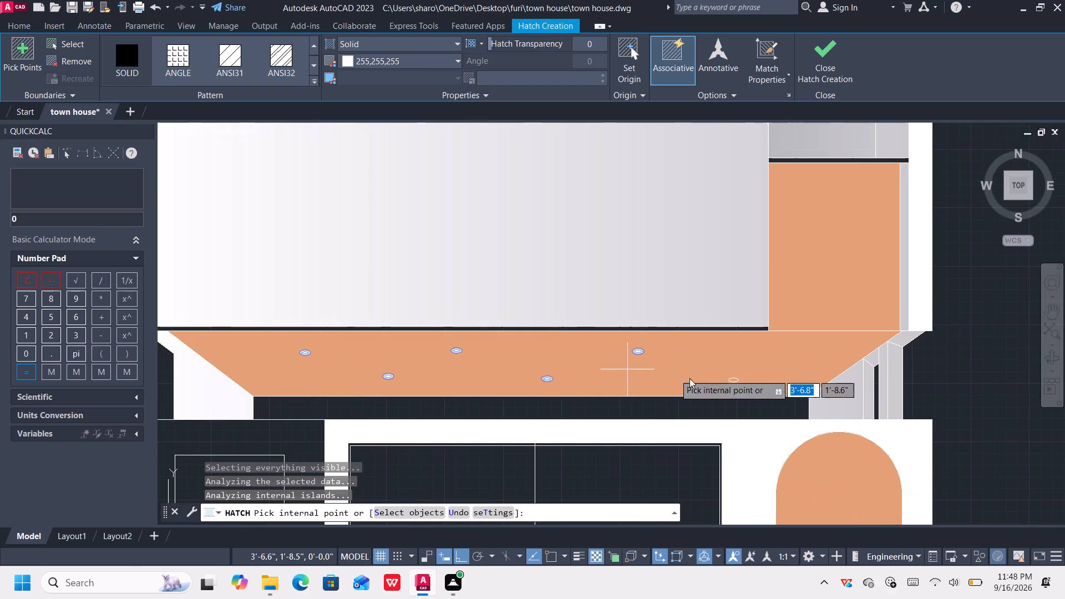
{"action": "scroll", "coordinate": [722, 388], "scroll_direction": "up", "scroll_amount": 1}
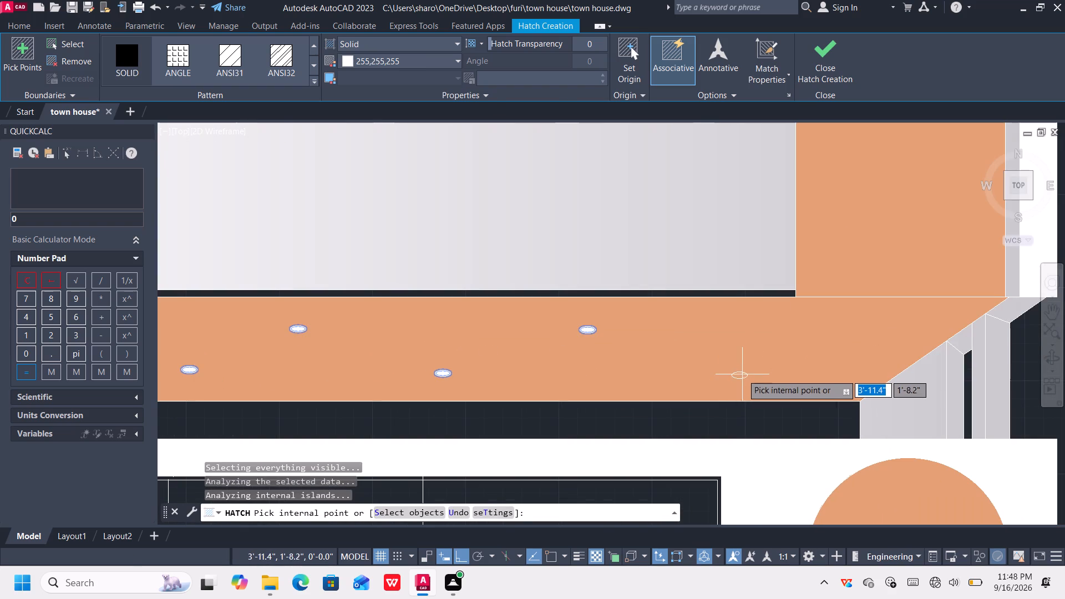
{"action": "left_click", "coordinate": [741, 376]}
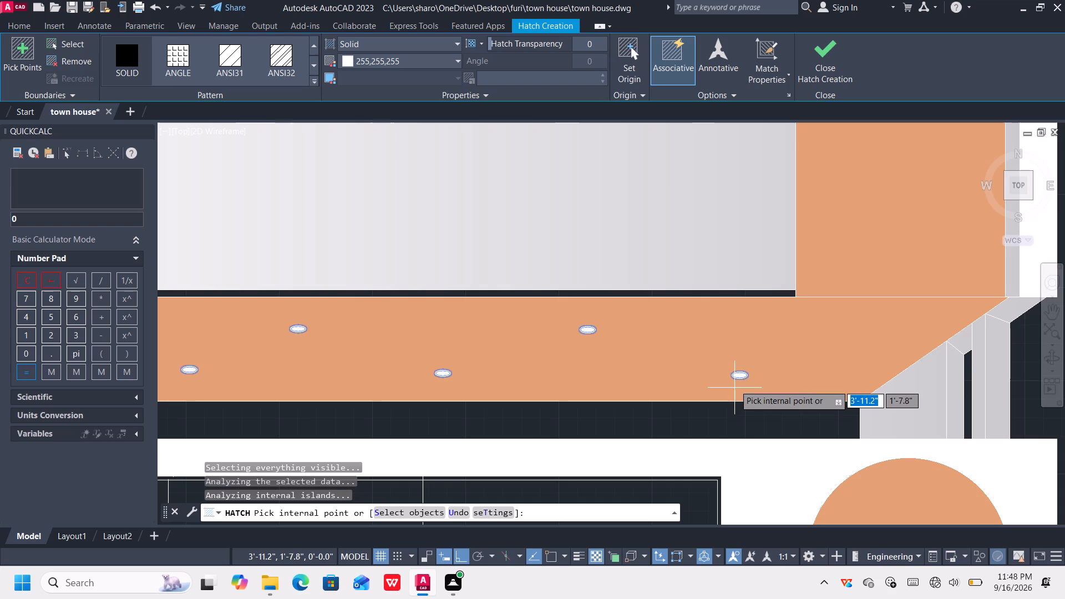
{"action": "key", "text": "Return"}
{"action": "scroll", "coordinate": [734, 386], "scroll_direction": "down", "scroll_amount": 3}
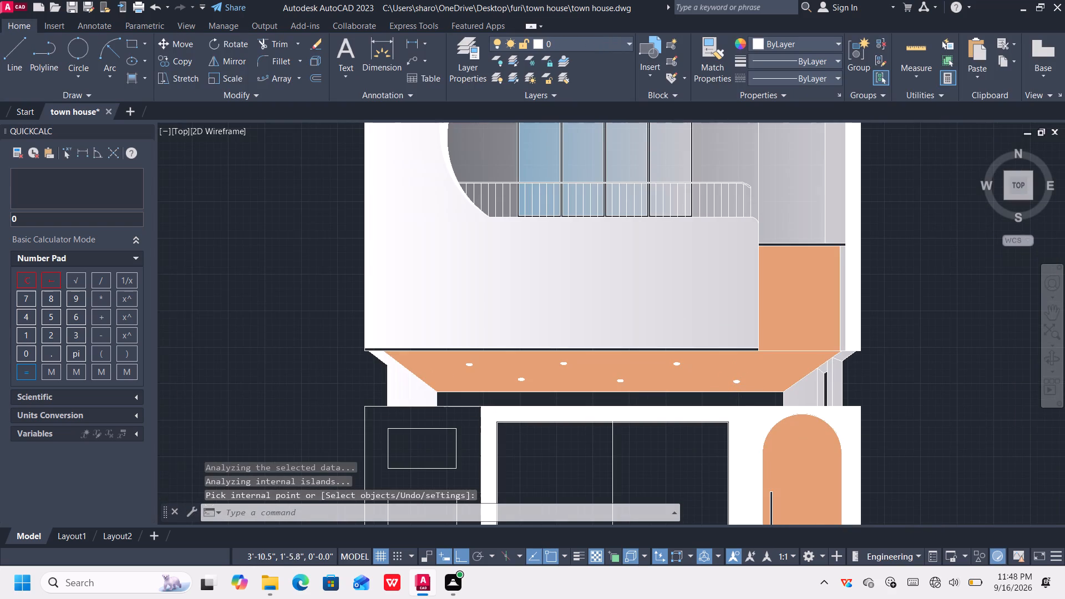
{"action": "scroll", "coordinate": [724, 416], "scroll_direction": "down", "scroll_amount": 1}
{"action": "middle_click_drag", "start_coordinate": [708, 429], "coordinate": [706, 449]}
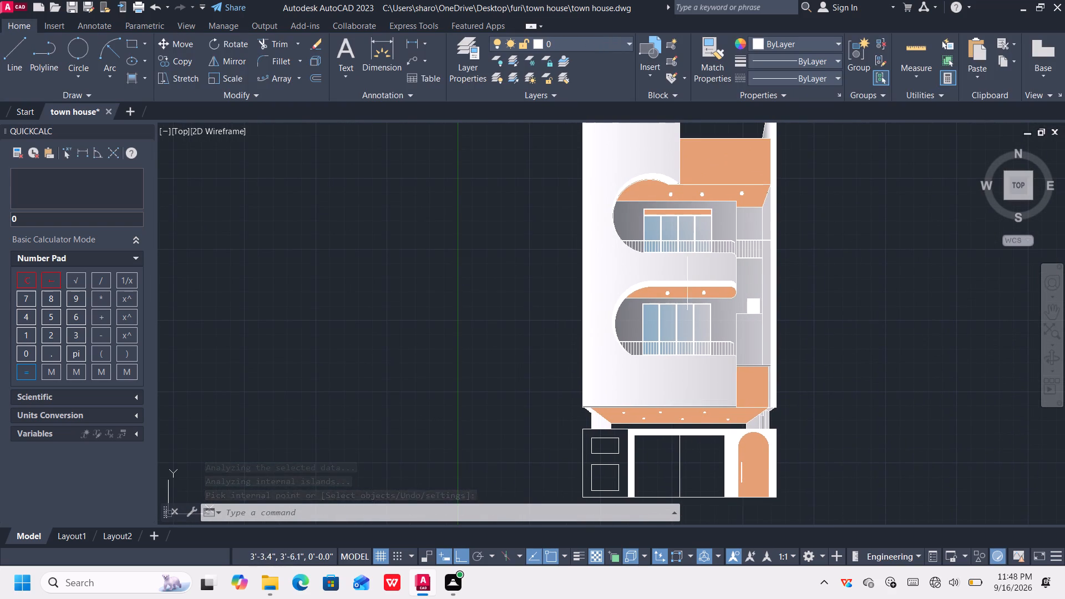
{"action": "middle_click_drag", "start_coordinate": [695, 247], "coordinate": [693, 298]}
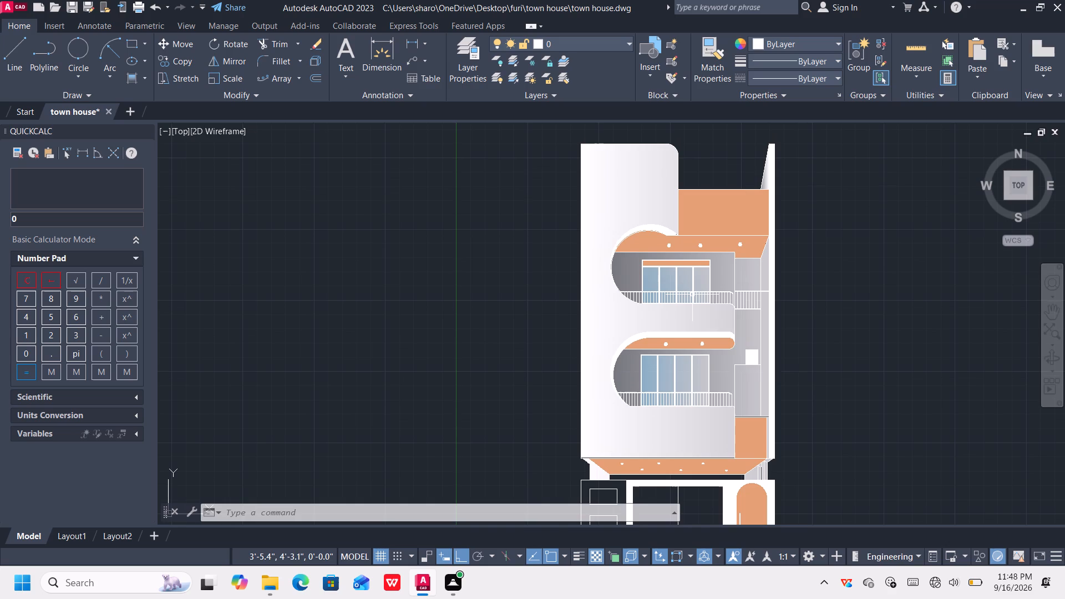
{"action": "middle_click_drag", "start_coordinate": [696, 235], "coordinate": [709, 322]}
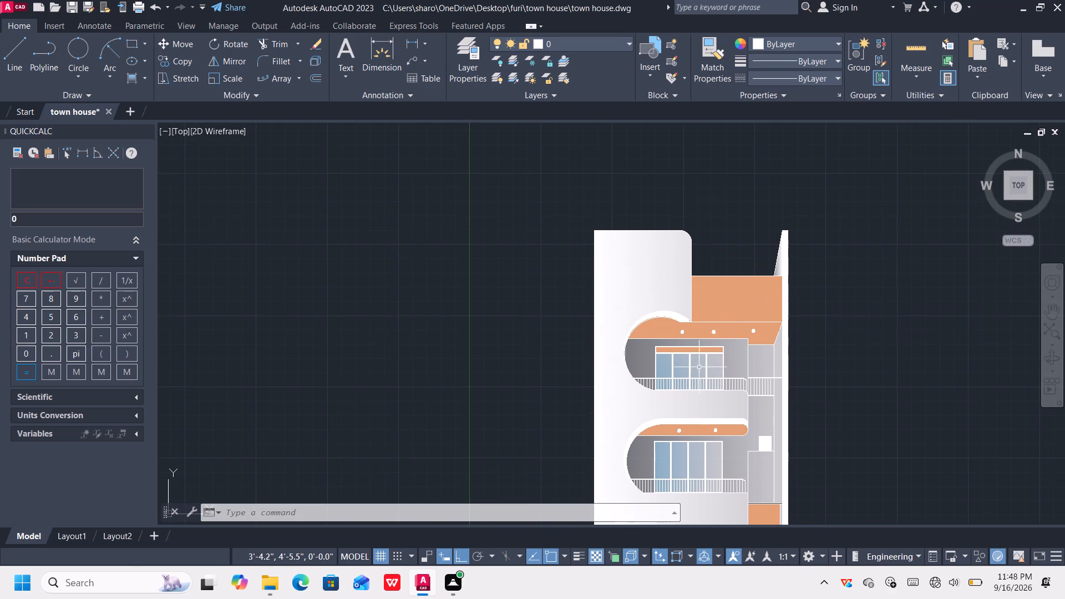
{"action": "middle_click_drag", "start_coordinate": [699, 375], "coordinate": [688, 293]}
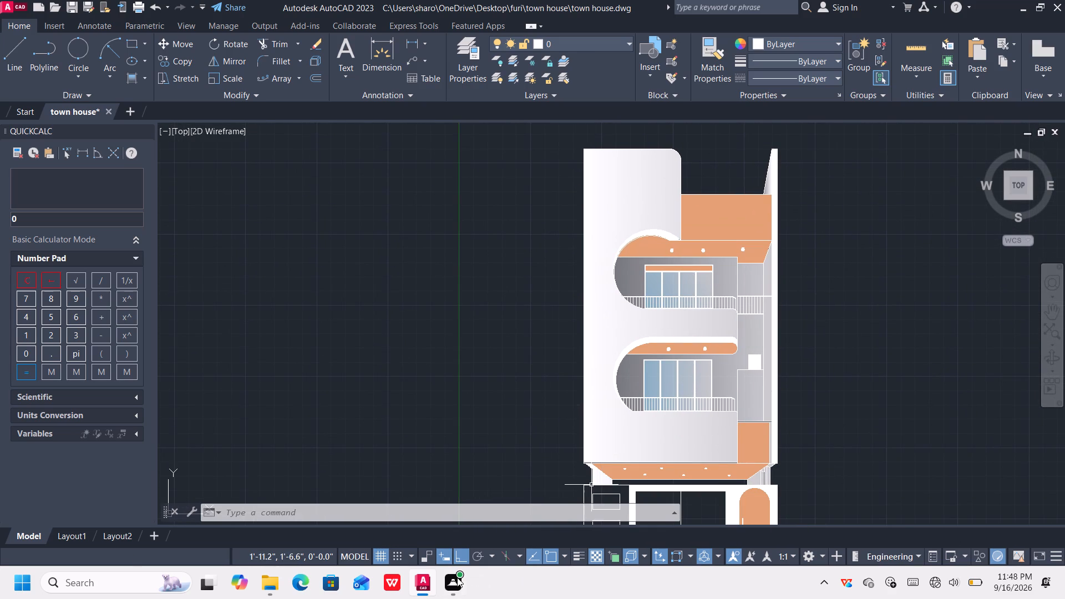
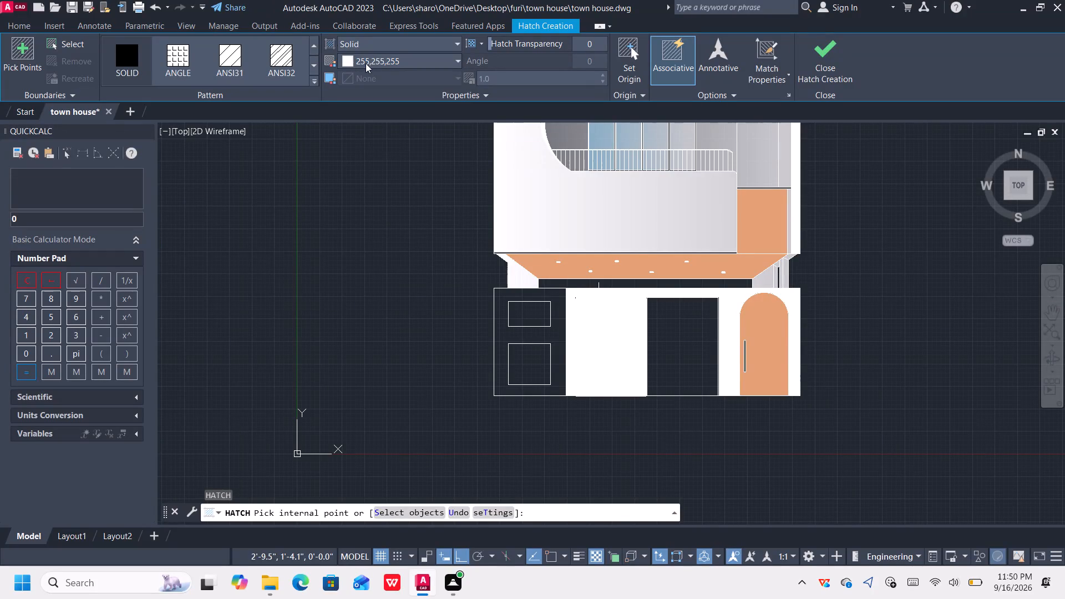
Fill the wall beside the garage, including its two rectangular panels, with a solid 199,200,202 light-grey hatch.
{"action": "left_click", "coordinate": [363, 62]}
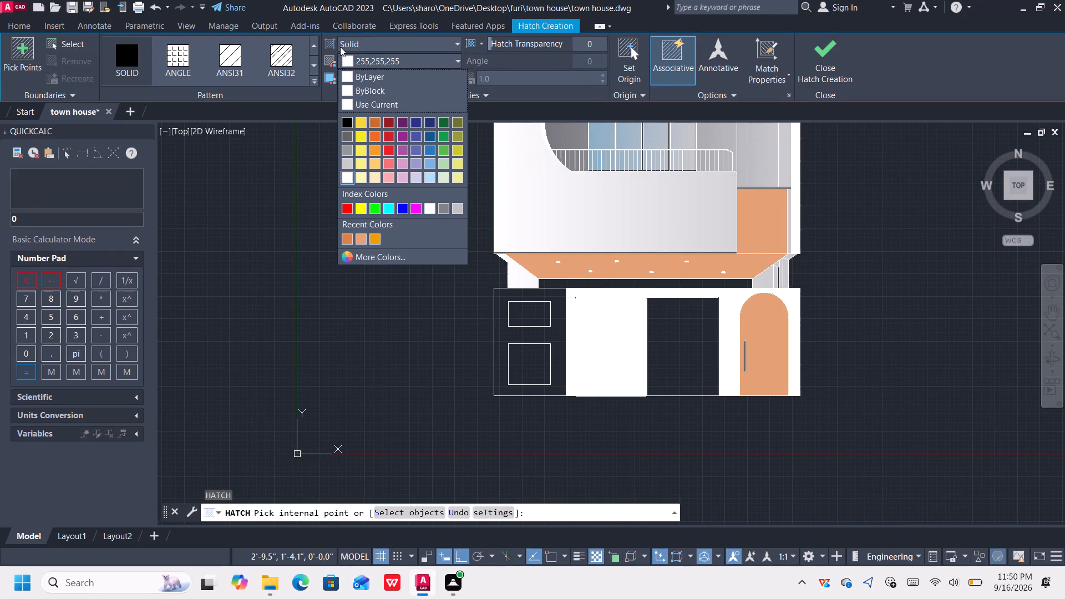
{"action": "left_click", "coordinate": [347, 163]}
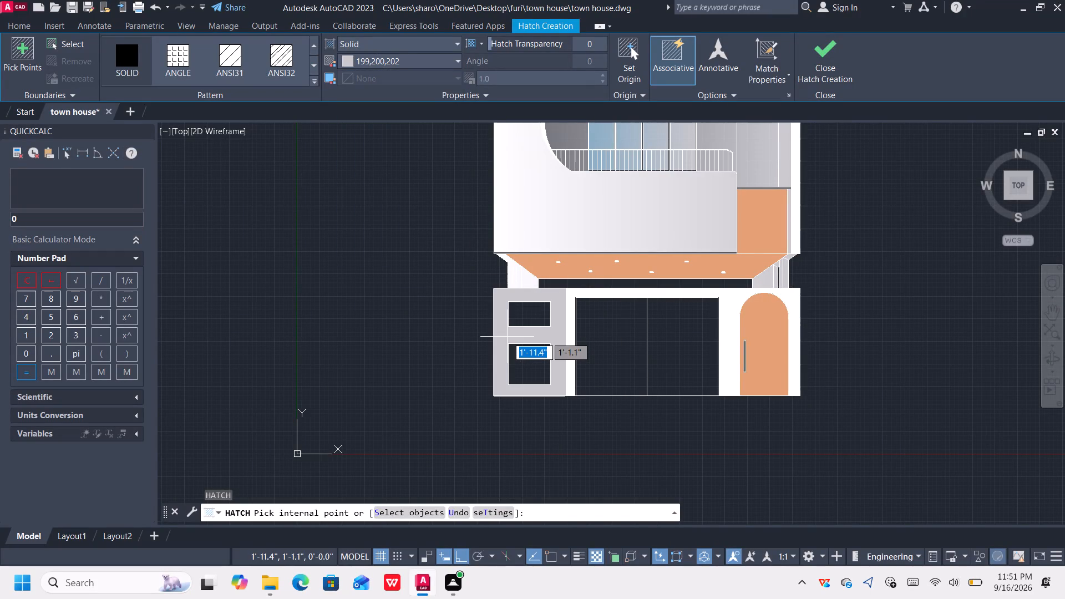
{"action": "left_click", "coordinate": [507, 337]}
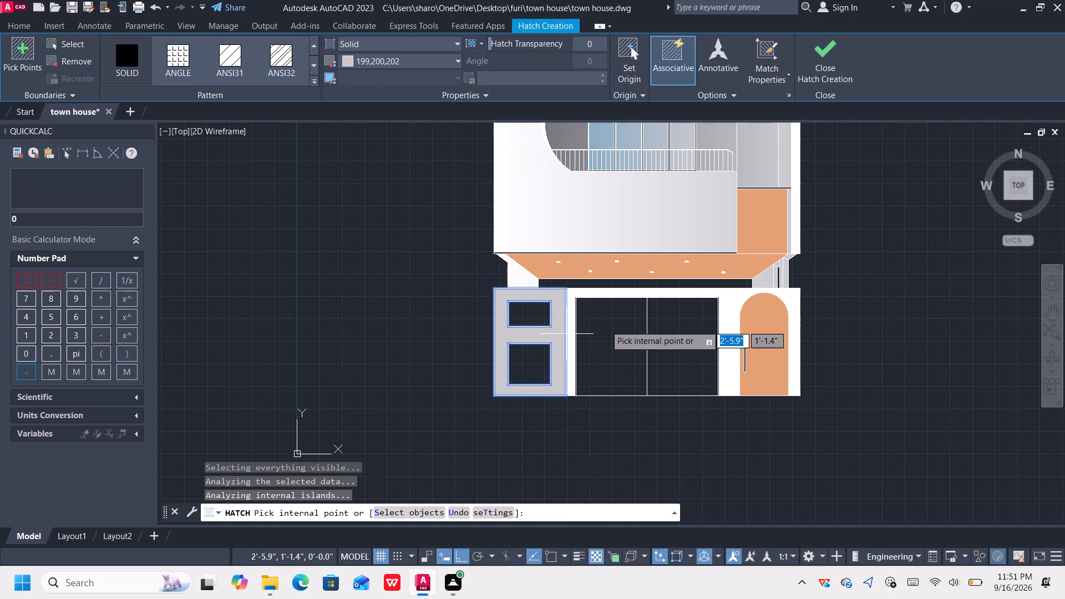
{"action": "left_click", "coordinate": [527, 316]}
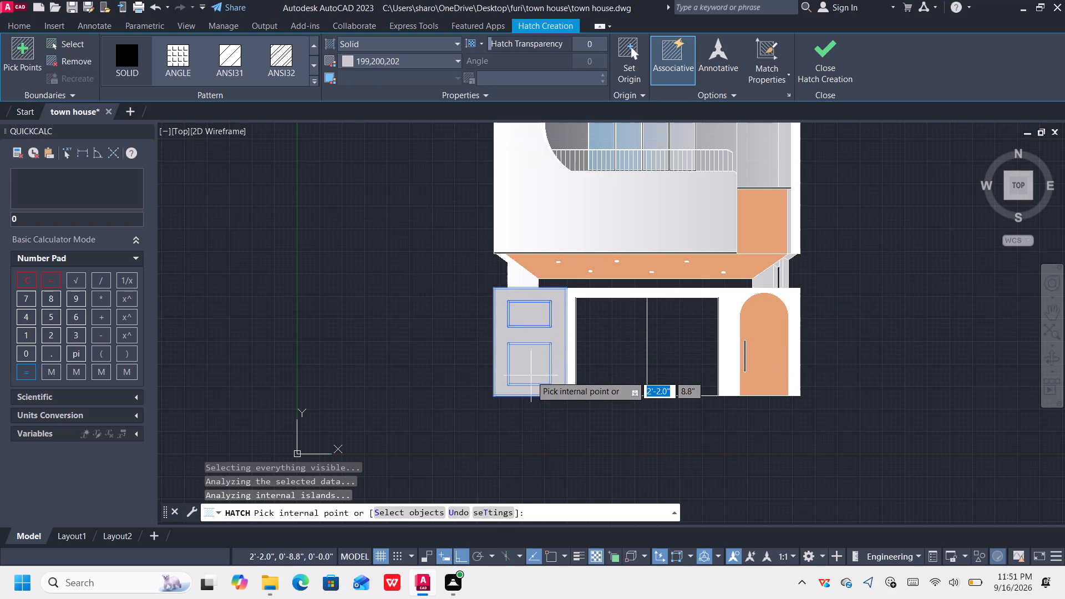
{"action": "left_click", "coordinate": [531, 375]}
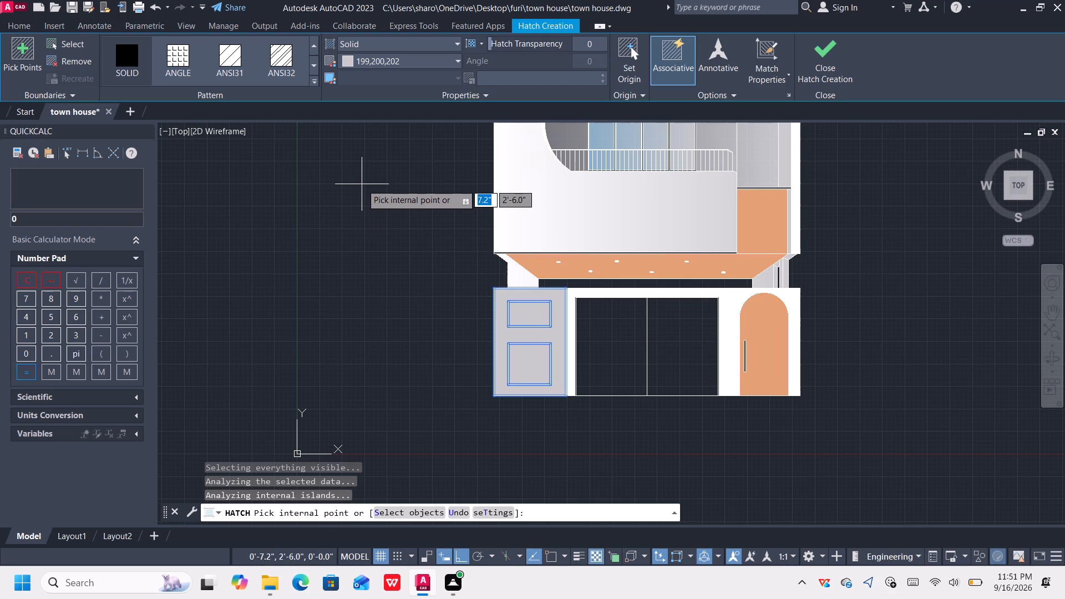
{"action": "key", "text": "Return"}
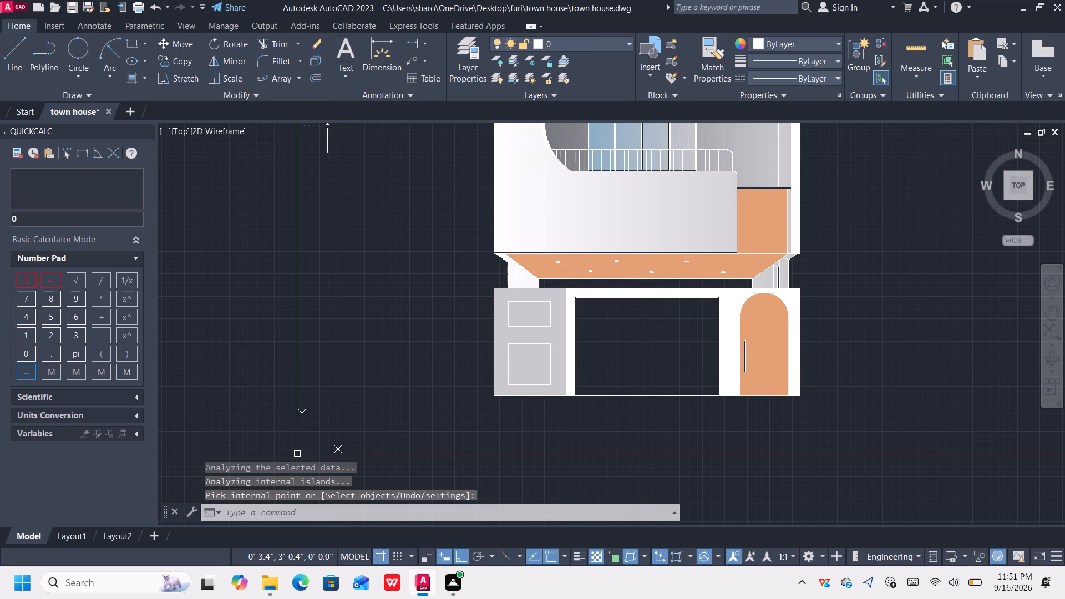
Fill both garage door leaves and the narrow strip beneath the orange soffit with a solid colour 8 grey hatch.
{"action": "scroll", "coordinate": [628, 335], "scroll_direction": "up", "scroll_amount": 1}
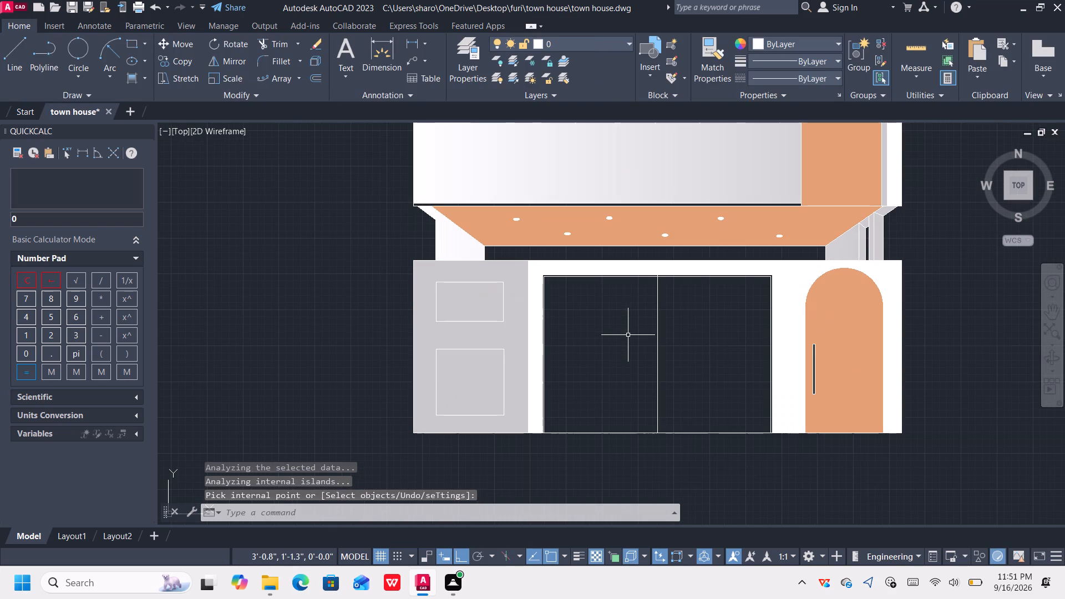
{"action": "key", "text": "h"}
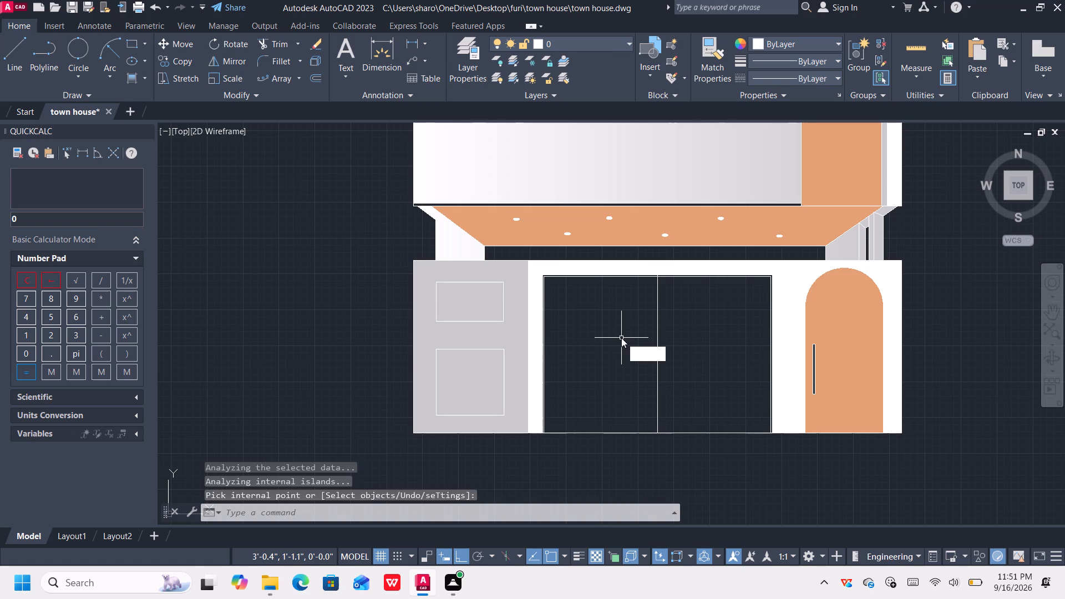
{"action": "key", "text": "Return"}
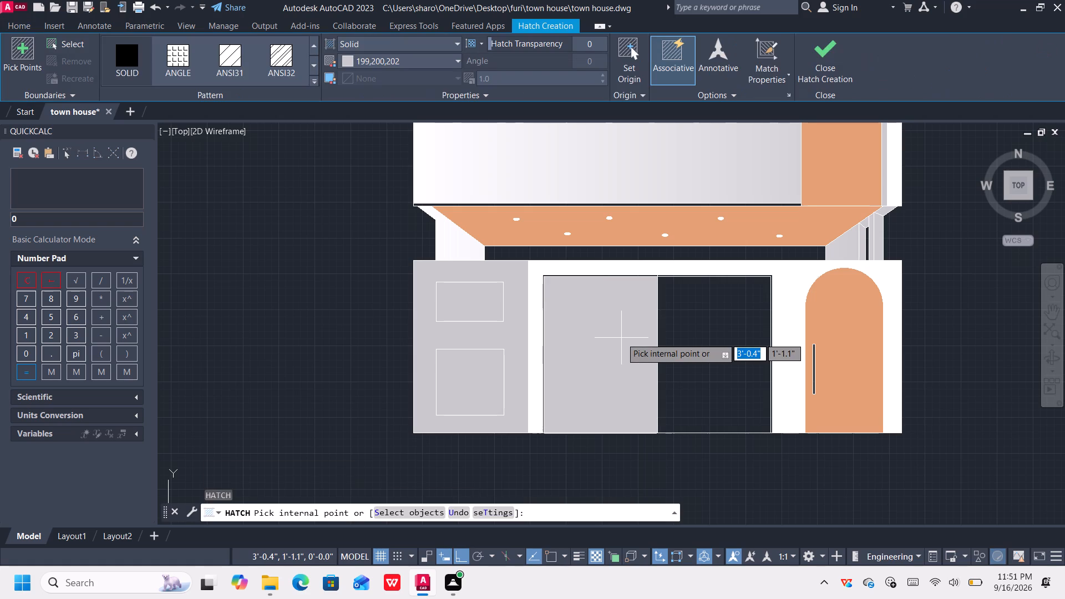
{"action": "left_click", "coordinate": [414, 59]}
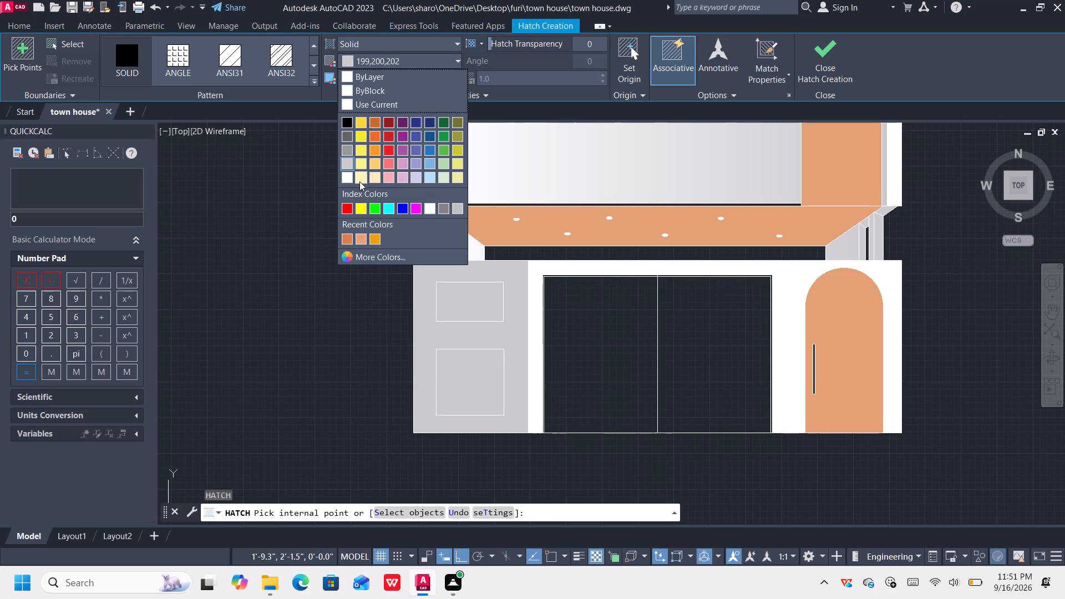
{"action": "left_click", "coordinate": [447, 209]}
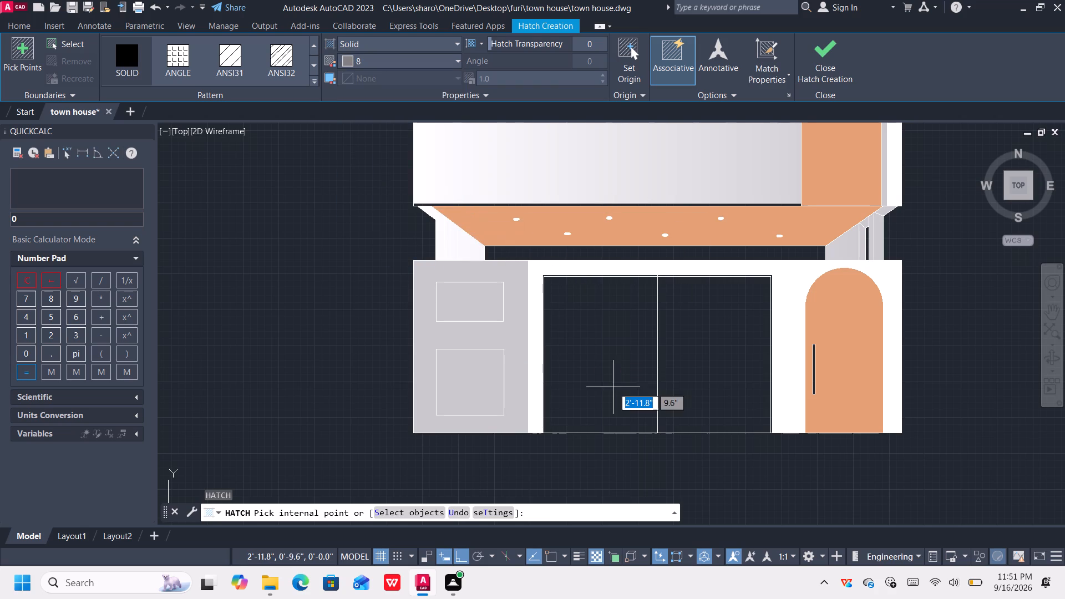
{"action": "left_click", "coordinate": [602, 363]}
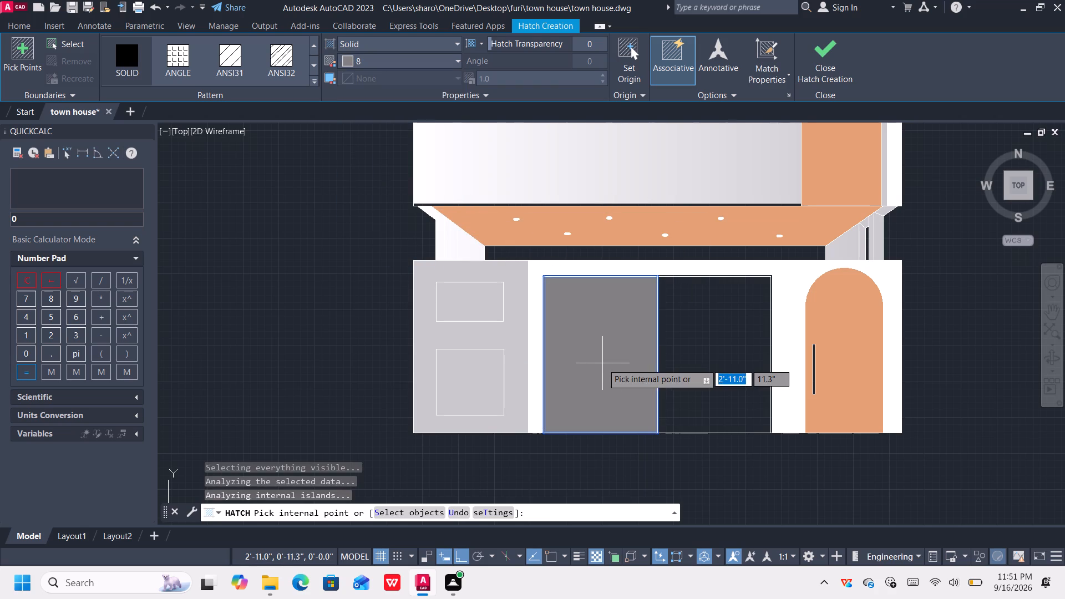
{"action": "left_click", "coordinate": [678, 356]}
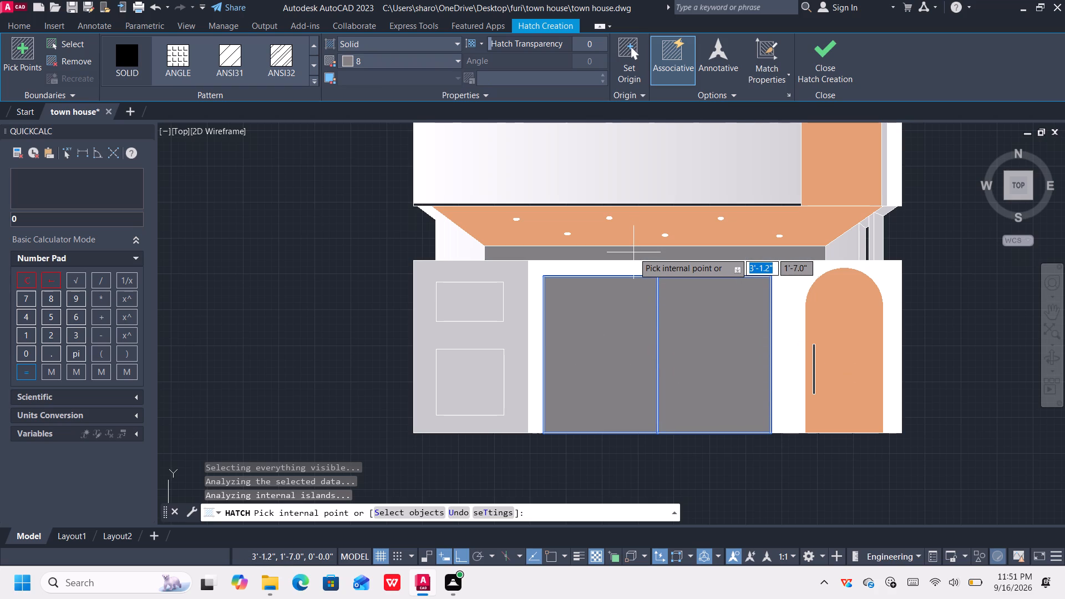
{"action": "left_click", "coordinate": [633, 252]}
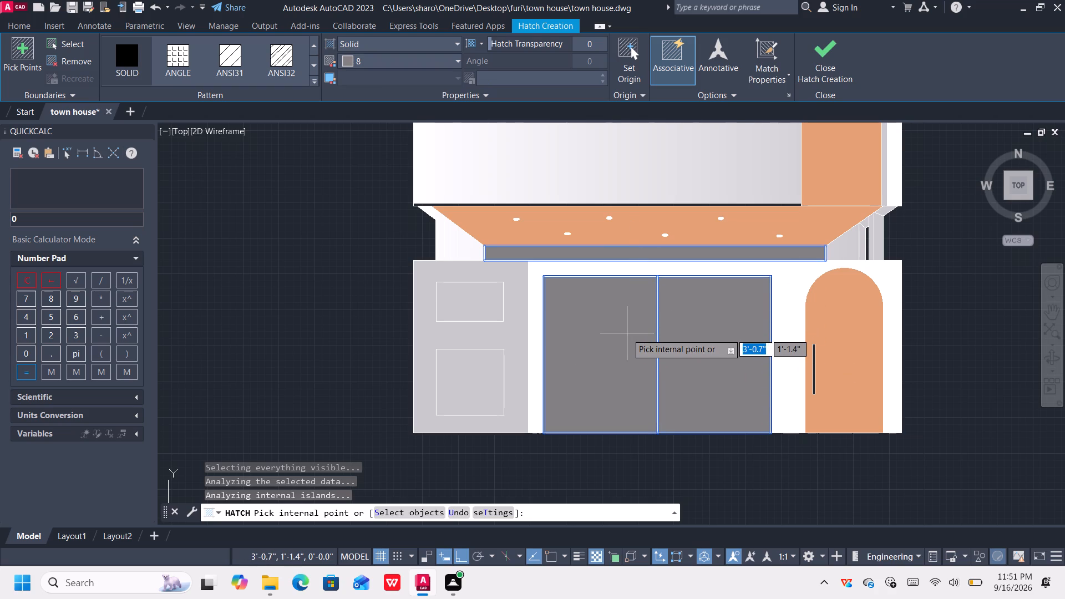
{"action": "key", "text": "Return"}
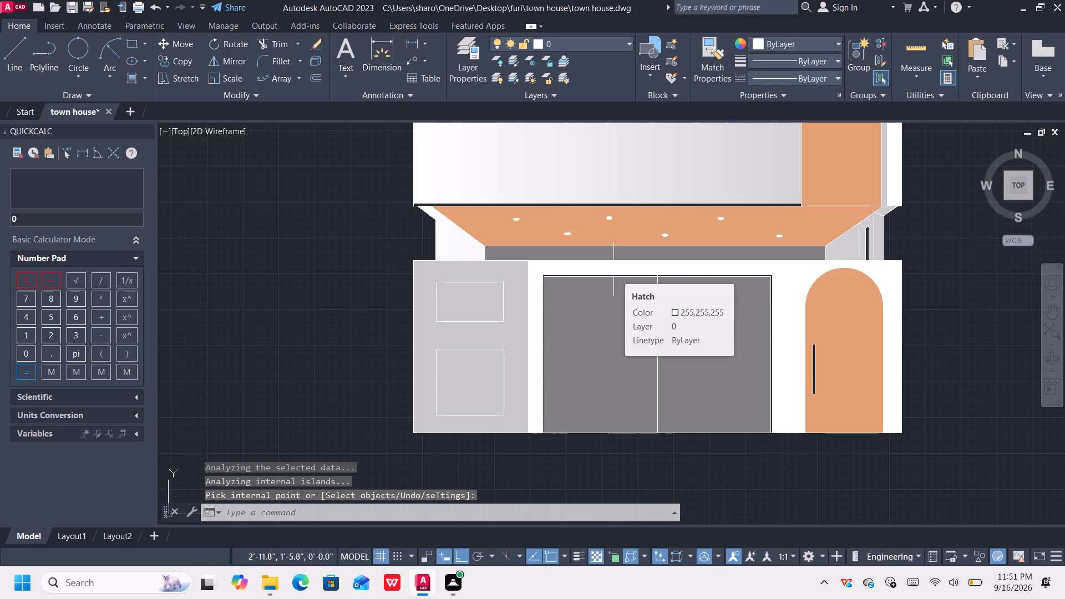
Start a solid black 0,0,0 hatch on both halves of the thin frame around the garage door.
{"action": "key", "text": "h"}
{"action": "key", "text": "Return"}
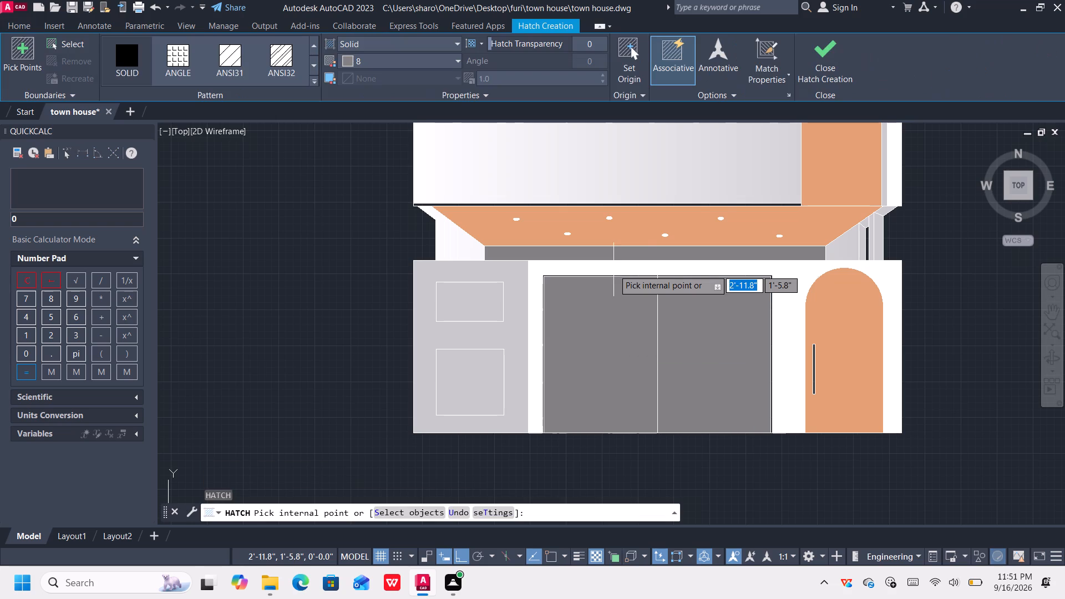
{"action": "left_click", "coordinate": [384, 61]}
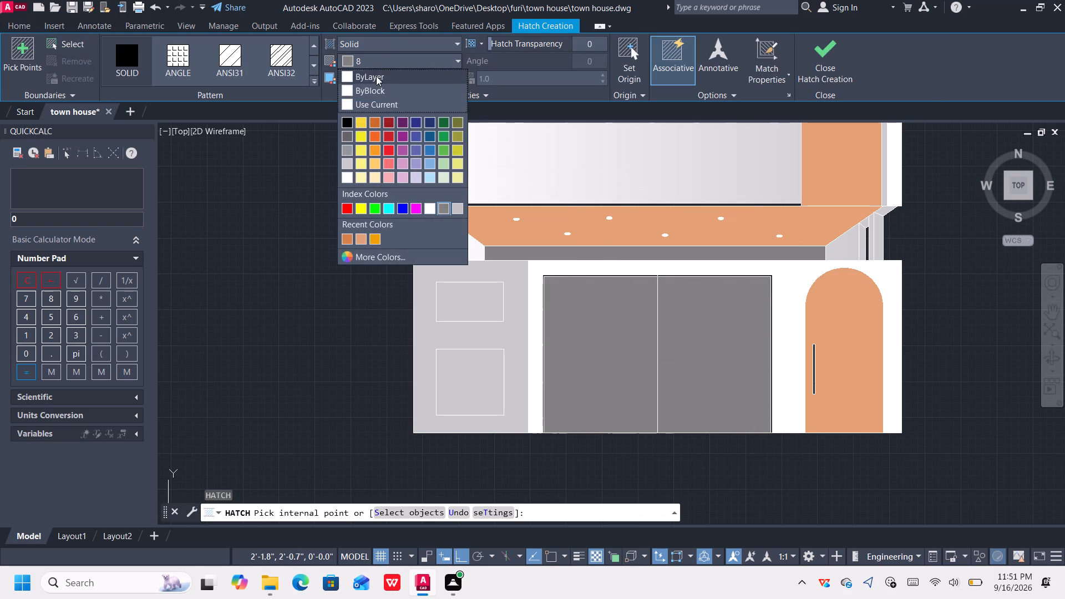
{"action": "left_click", "coordinate": [348, 121]}
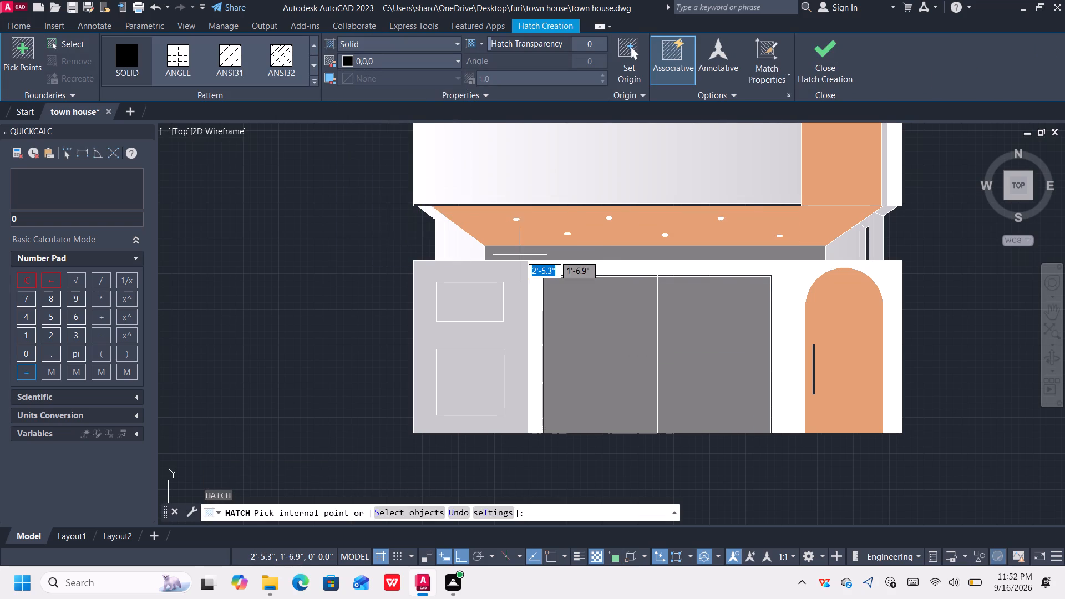
{"action": "scroll", "coordinate": [535, 268], "scroll_direction": "up", "scroll_amount": 3}
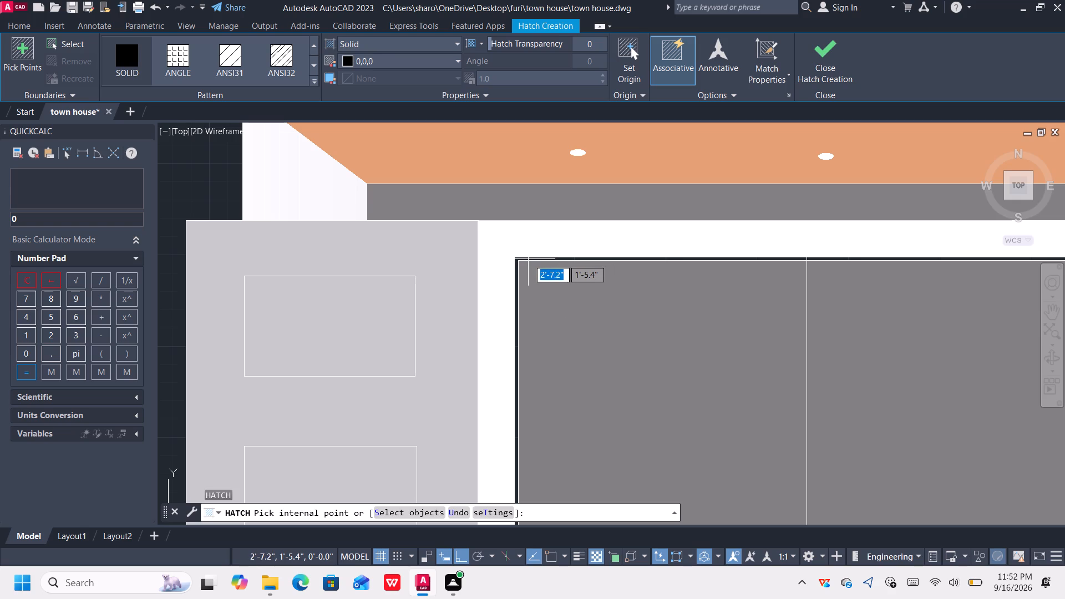
{"action": "scroll", "coordinate": [528, 260], "scroll_direction": "up", "scroll_amount": 3}
{"action": "left_click", "coordinate": [525, 260]}
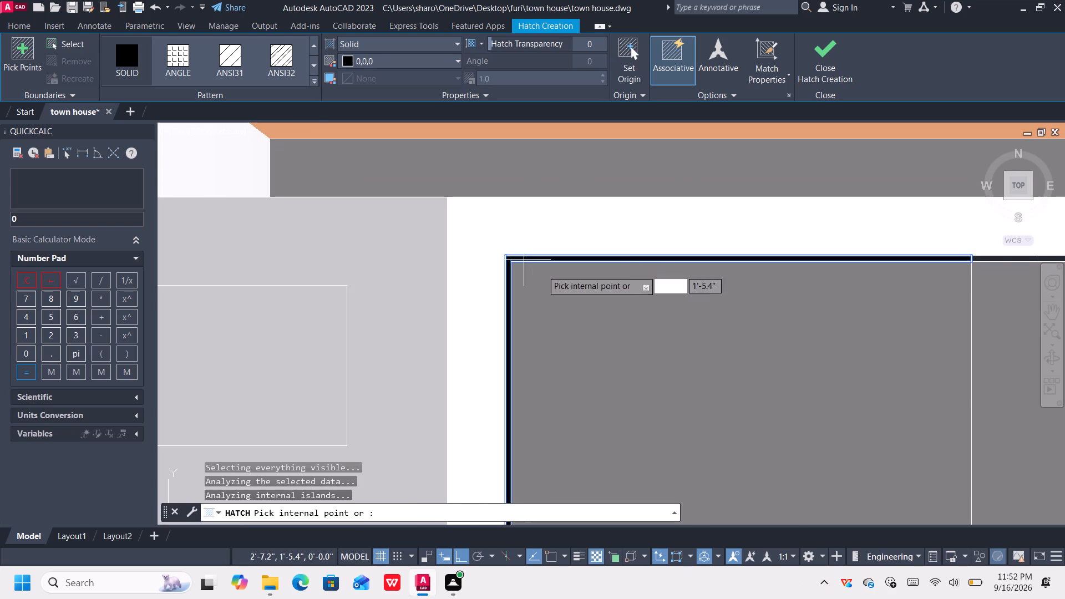
{"action": "scroll", "coordinate": [662, 303], "scroll_direction": "down", "scroll_amount": 3}
{"action": "middle_click_drag", "start_coordinate": [760, 326], "coordinate": [285, 318]}
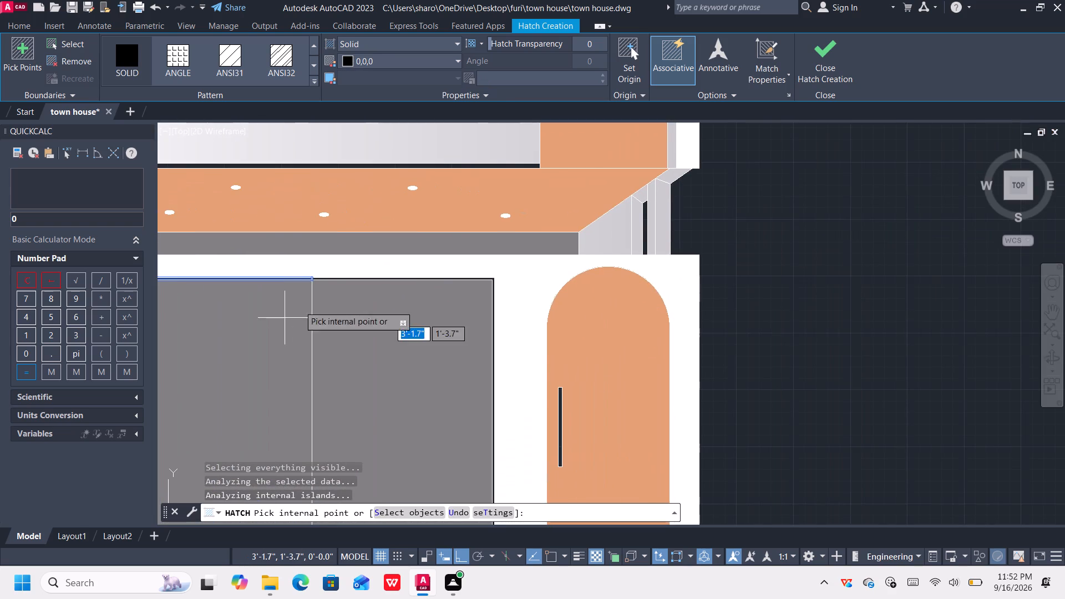
{"action": "scroll", "coordinate": [460, 285], "scroll_direction": "up", "scroll_amount": 3}
{"action": "left_click", "coordinate": [474, 260]}
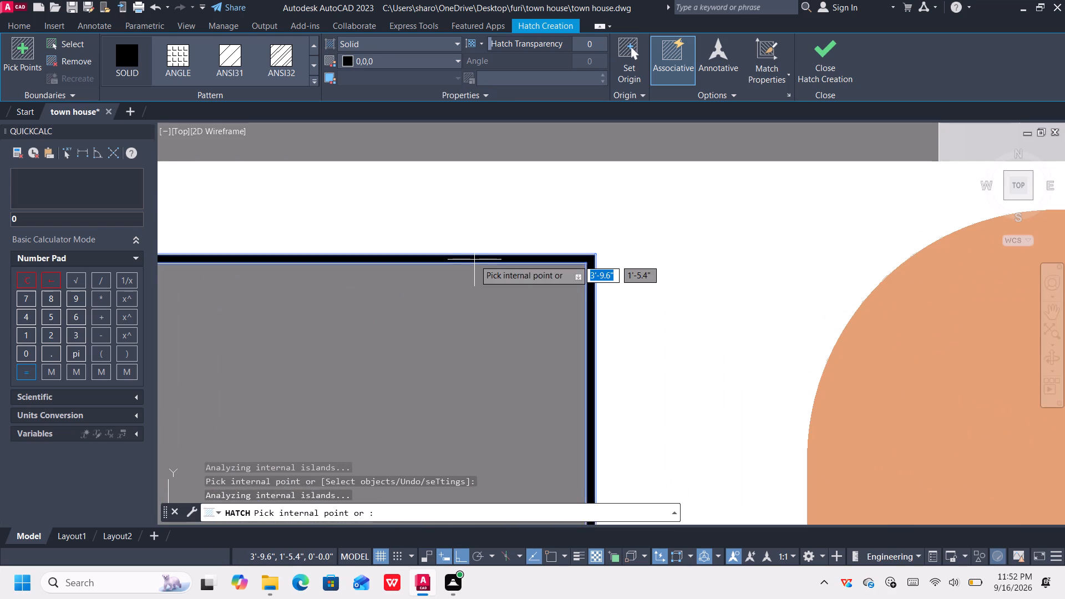
Add the vertical handle of the arched orange door to the black hatch.
{"action": "scroll", "coordinate": [478, 266], "scroll_direction": "down", "scroll_amount": 7}
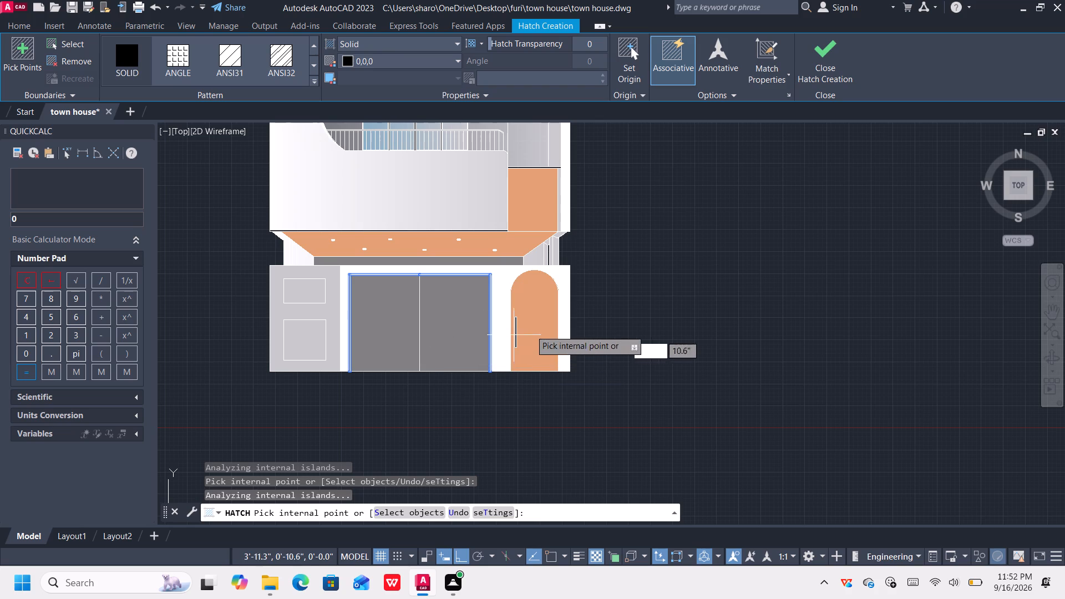
{"action": "scroll", "coordinate": [507, 343], "scroll_direction": "up", "scroll_amount": 3}
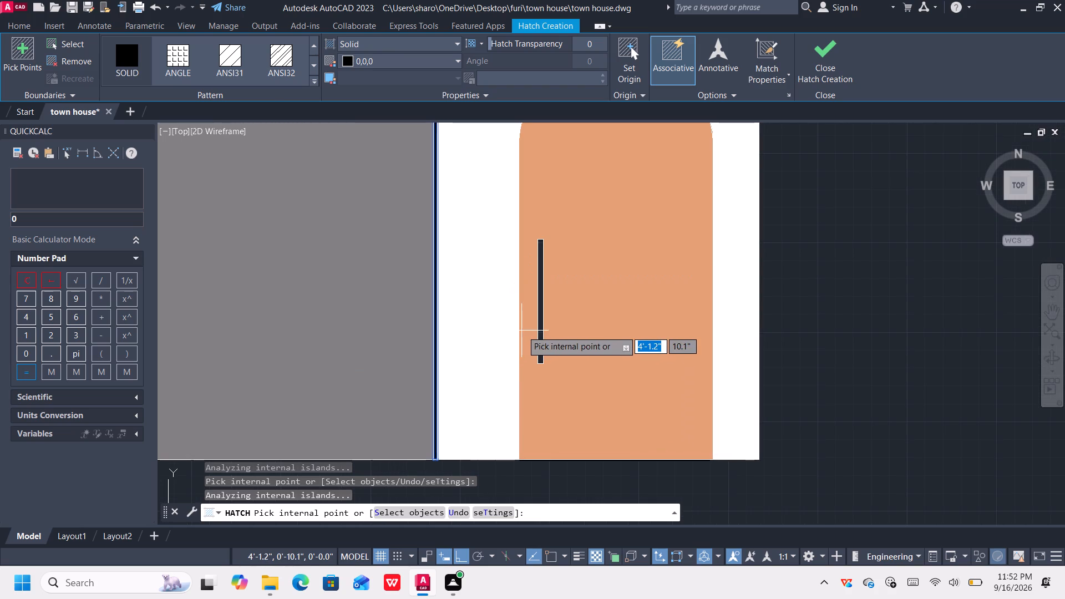
{"action": "left_click", "coordinate": [541, 319]}
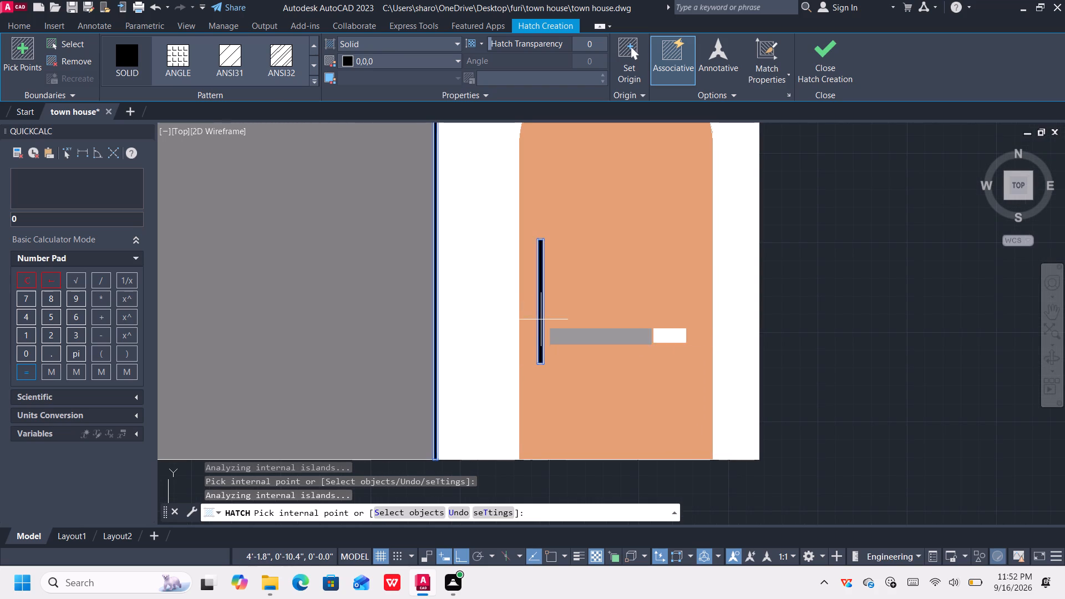
Add the thin bands above the garage's orange soffit and above the orange wall panel to the black hatch.
{"action": "scroll", "coordinate": [513, 285], "scroll_direction": "down", "scroll_amount": 5}
{"action": "scroll", "coordinate": [460, 178], "scroll_direction": "up", "scroll_amount": 1}
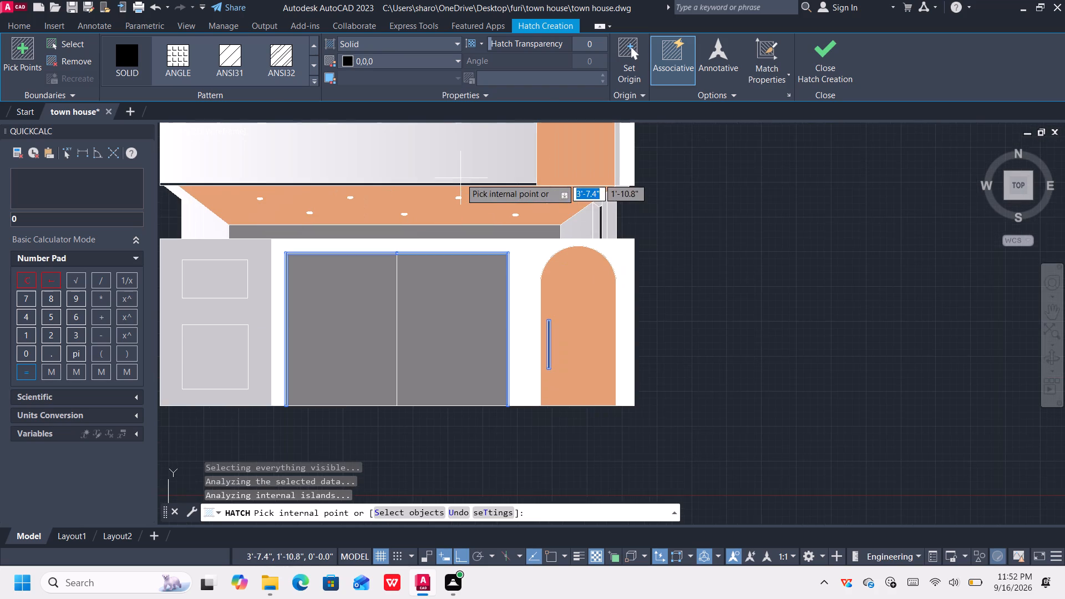
{"action": "middle_click_drag", "start_coordinate": [460, 182], "coordinate": [515, 309]}
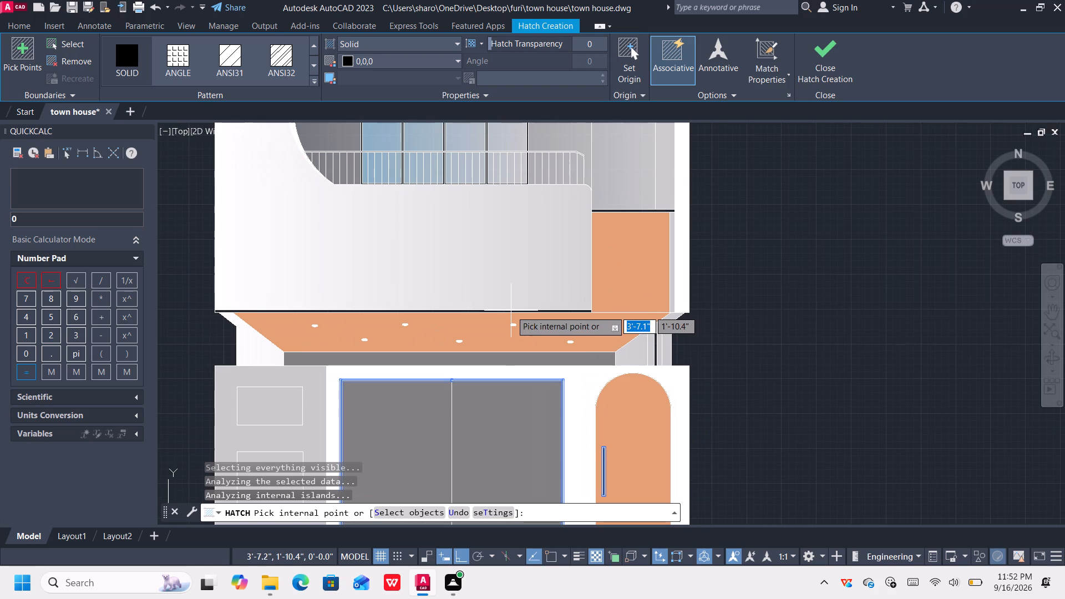
{"action": "scroll", "coordinate": [493, 312], "scroll_direction": "up", "scroll_amount": 2}
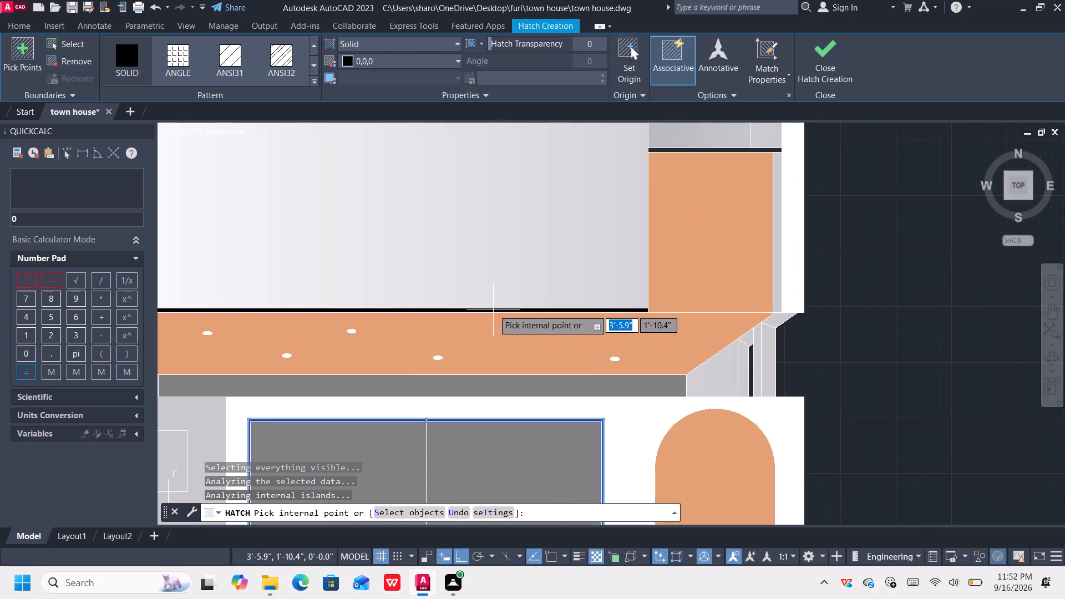
{"action": "left_click", "coordinate": [492, 310]}
{"action": "scroll", "coordinate": [547, 303], "scroll_direction": "down", "scroll_amount": 3}
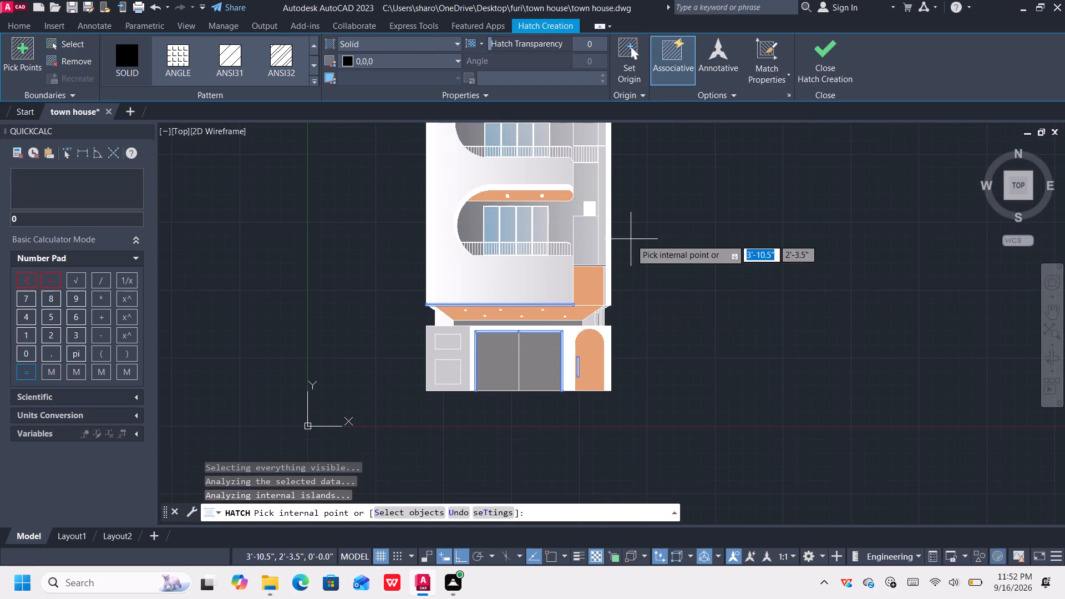
{"action": "scroll", "coordinate": [618, 249], "scroll_direction": "up", "scroll_amount": 3}
{"action": "scroll", "coordinate": [563, 270], "scroll_direction": "up", "scroll_amount": 1}
{"action": "scroll", "coordinate": [563, 270], "scroll_direction": "down", "scroll_amount": 1}
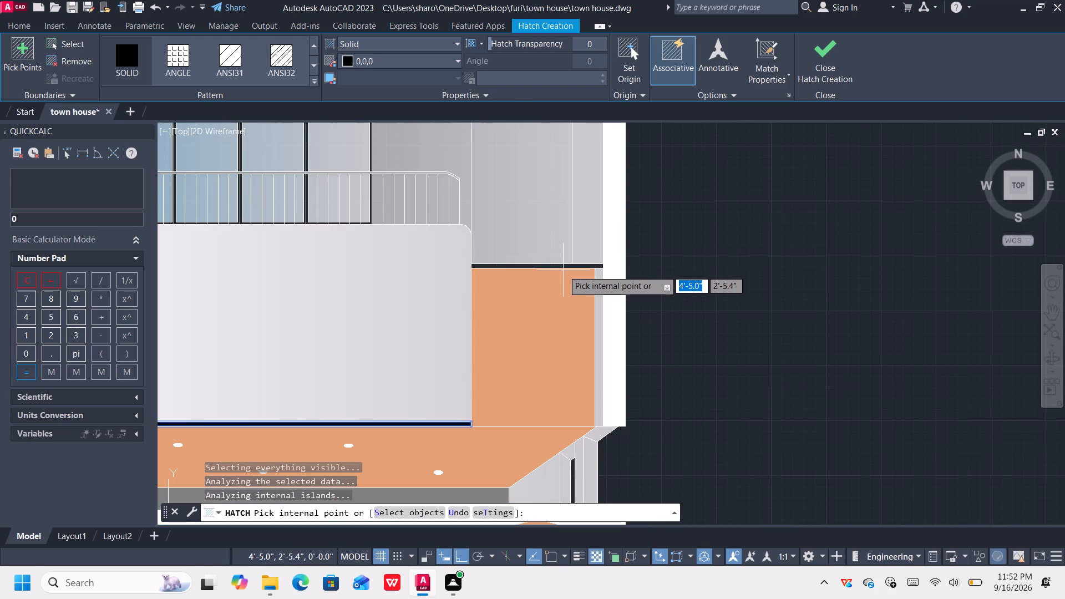
{"action": "left_click", "coordinate": [559, 265]}
Add the lower balcony's curved-end handrail to the black hatch and finish the hatch.
{"action": "scroll", "coordinate": [460, 257], "scroll_direction": "down", "scroll_amount": 1}
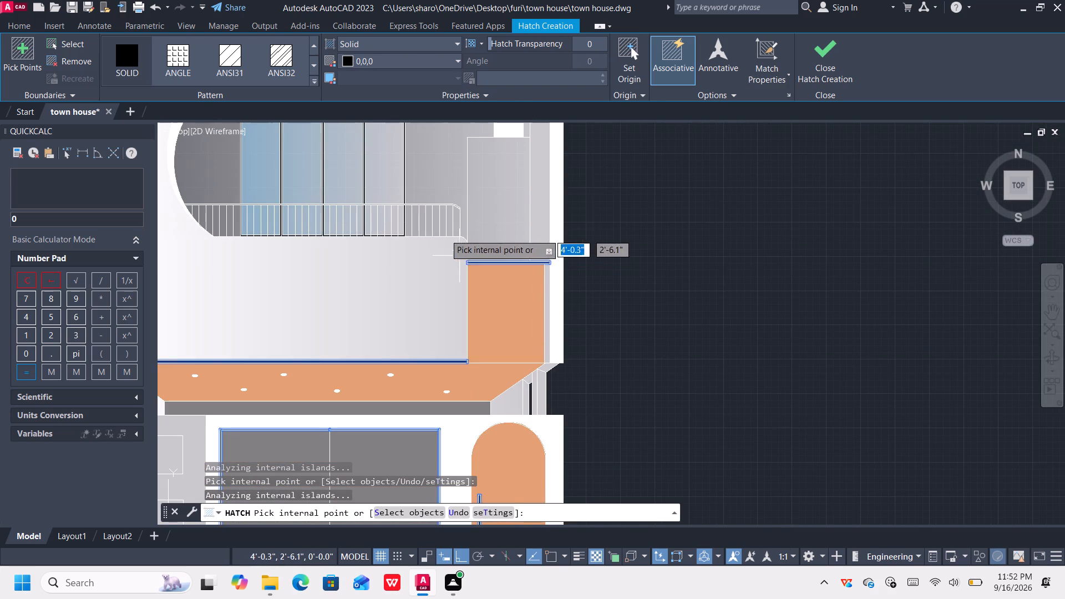
{"action": "middle_click_drag", "start_coordinate": [296, 209], "coordinate": [465, 271]}
{"action": "scroll", "coordinate": [394, 269], "scroll_direction": "up", "scroll_amount": 3}
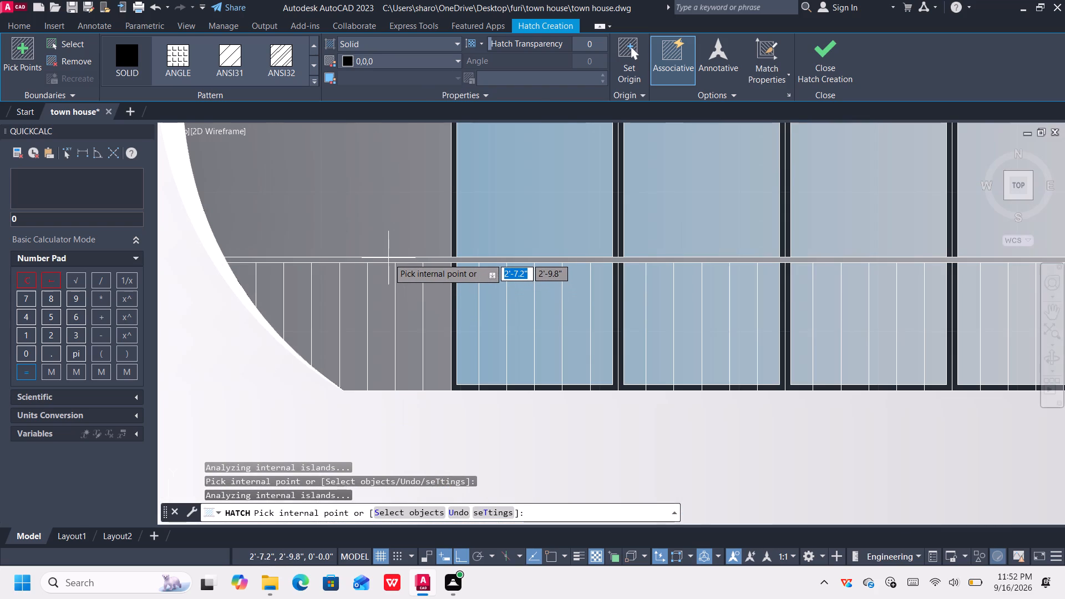
{"action": "left_click", "coordinate": [387, 258]}
{"action": "scroll", "coordinate": [473, 292], "scroll_direction": "down", "scroll_amount": 3}
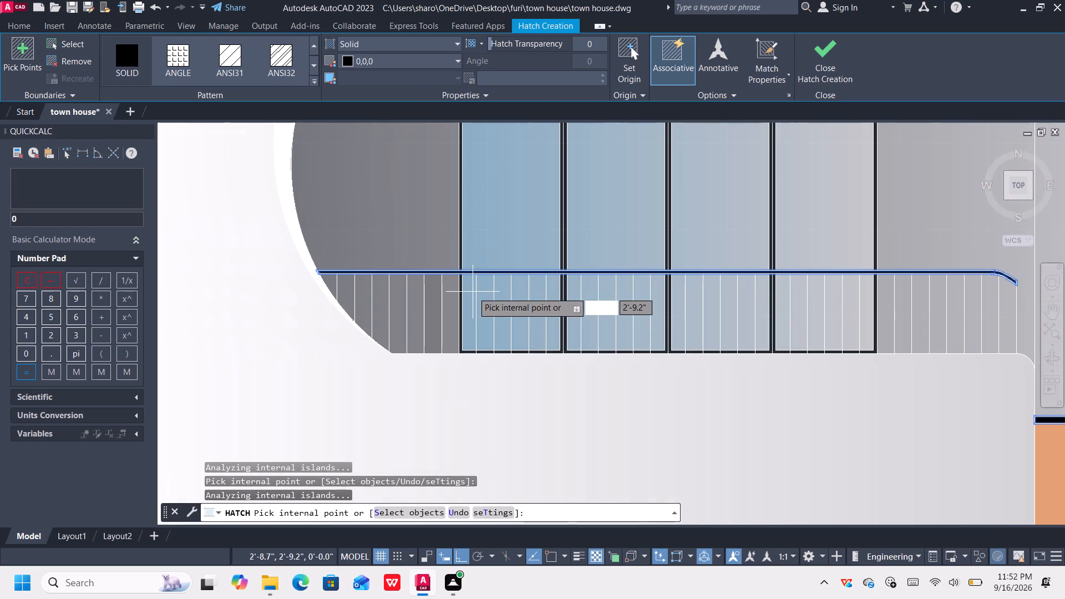
{"action": "scroll", "coordinate": [628, 319], "scroll_direction": "down", "scroll_amount": 1}
{"action": "middle_click_drag", "start_coordinate": [834, 232], "coordinate": [833, 235]}
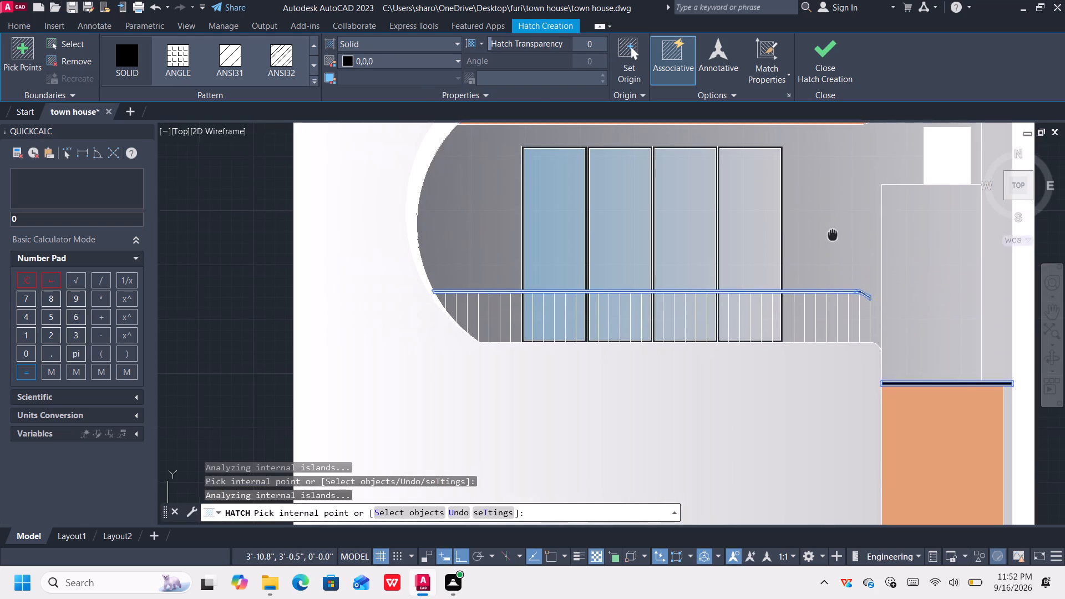
{"action": "middle_click_drag", "start_coordinate": [833, 235], "coordinate": [479, 430]}
{"action": "scroll", "coordinate": [399, 263], "scroll_direction": "down", "scroll_amount": 2}
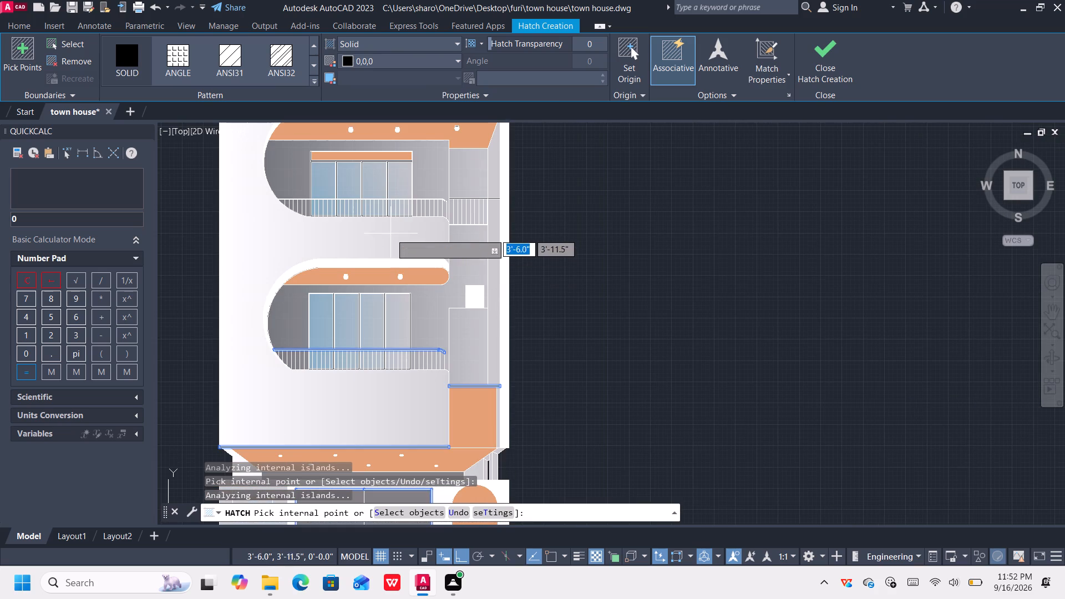
{"action": "middle_click_drag", "start_coordinate": [381, 226], "coordinate": [427, 383]}
{"action": "scroll", "coordinate": [368, 383], "scroll_direction": "up", "scroll_amount": 3}
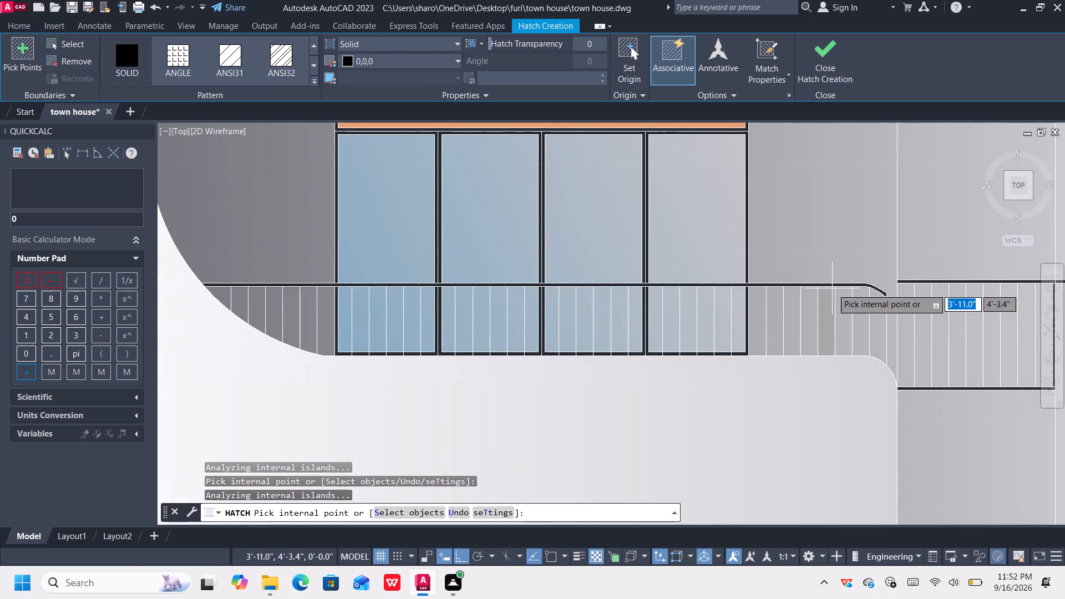
{"action": "scroll", "coordinate": [948, 292], "scroll_direction": "up", "scroll_amount": 3}
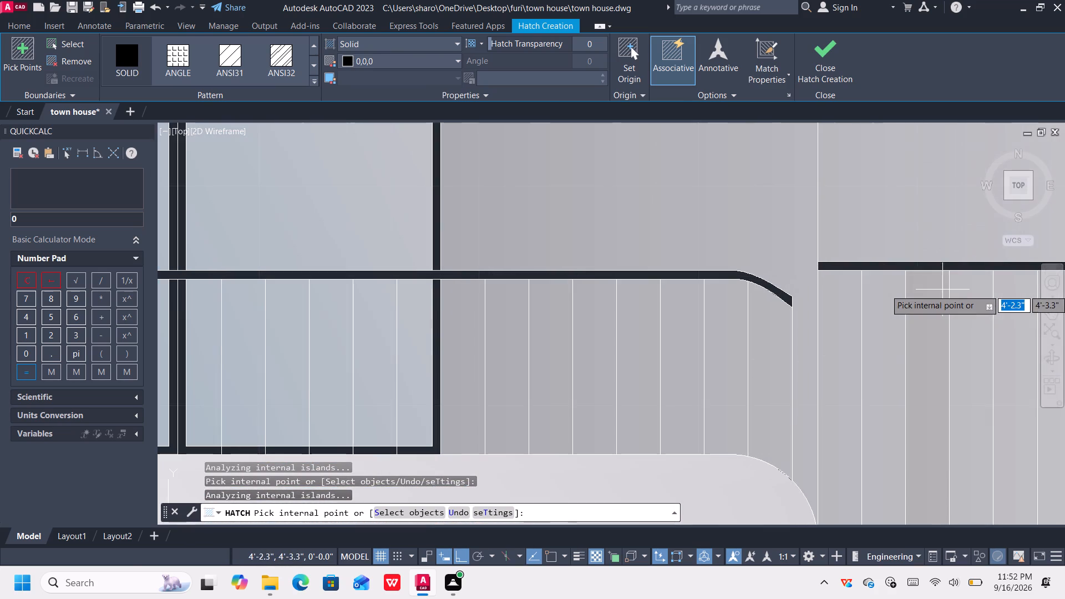
{"action": "scroll", "coordinate": [942, 290], "scroll_direction": "down", "scroll_amount": 5}
{"action": "middle_click_drag", "start_coordinate": [960, 340], "coordinate": [566, 319]}
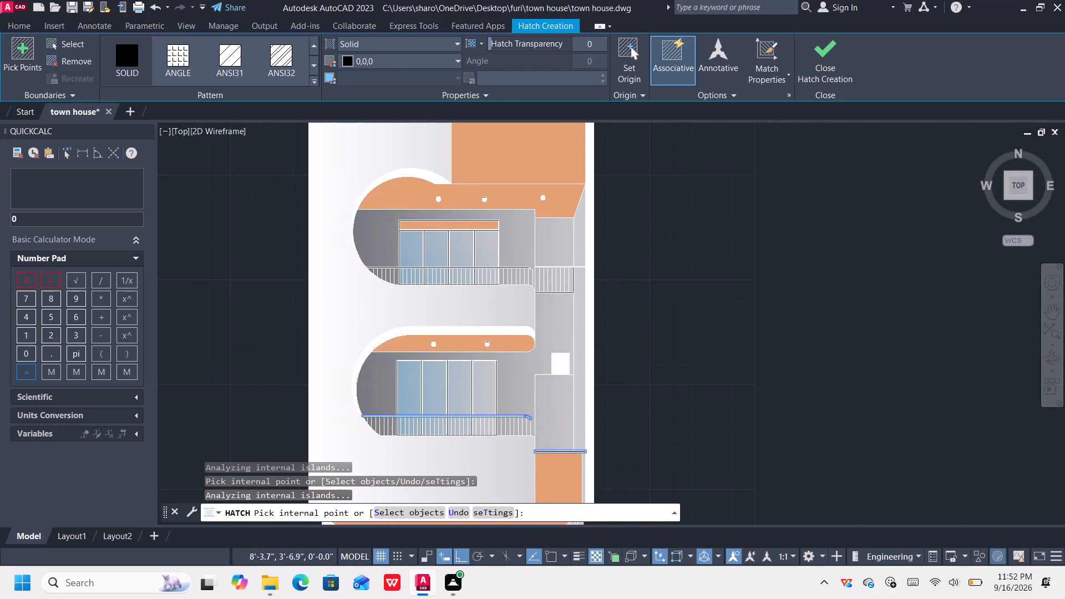
{"action": "scroll", "coordinate": [567, 256], "scroll_direction": "up", "scroll_amount": 3}
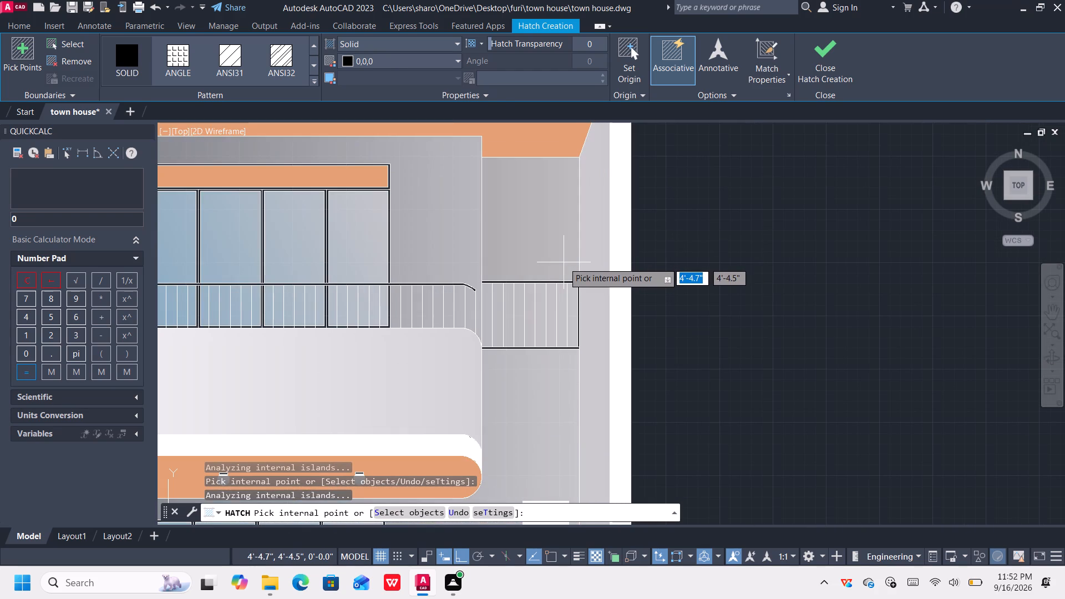
{"action": "scroll", "coordinate": [661, 328], "scroll_direction": "down", "scroll_amount": 5}
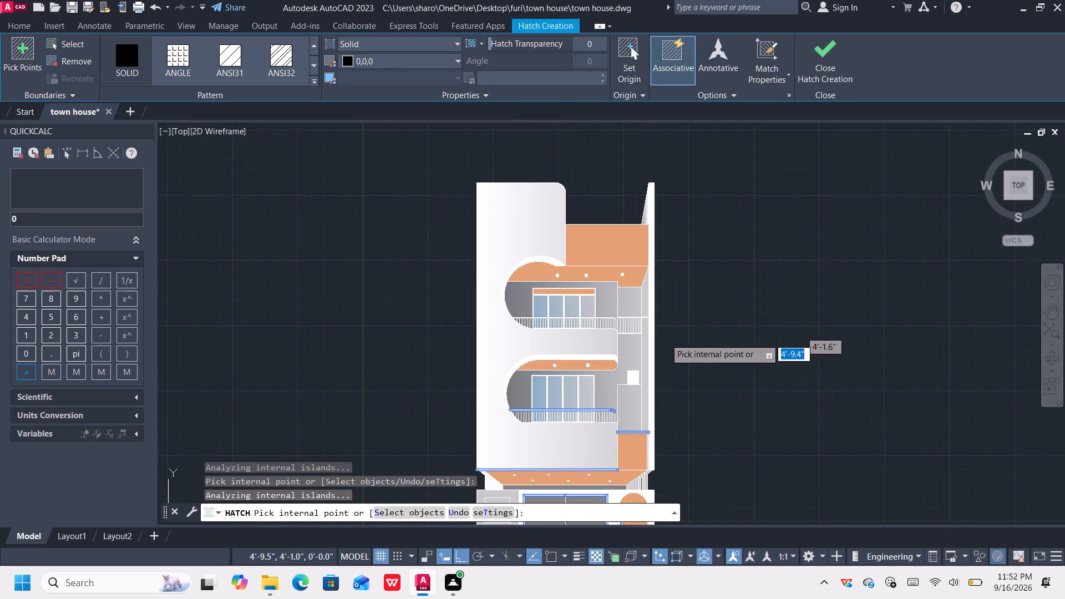
{"action": "middle_click_drag", "start_coordinate": [684, 397], "coordinate": [682, 321]}
{"action": "key", "text": "Return"}
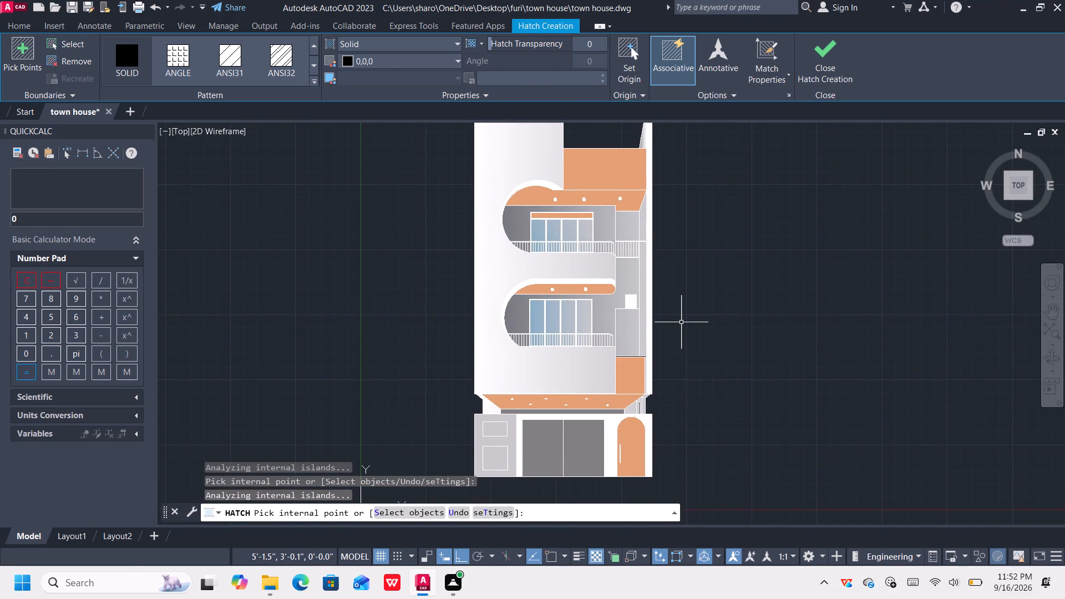
Review the black fills around the garage, arched door and balconies, and the elevation as a whole.
{"action": "scroll", "coordinate": [602, 451], "scroll_direction": "up", "scroll_amount": 1}
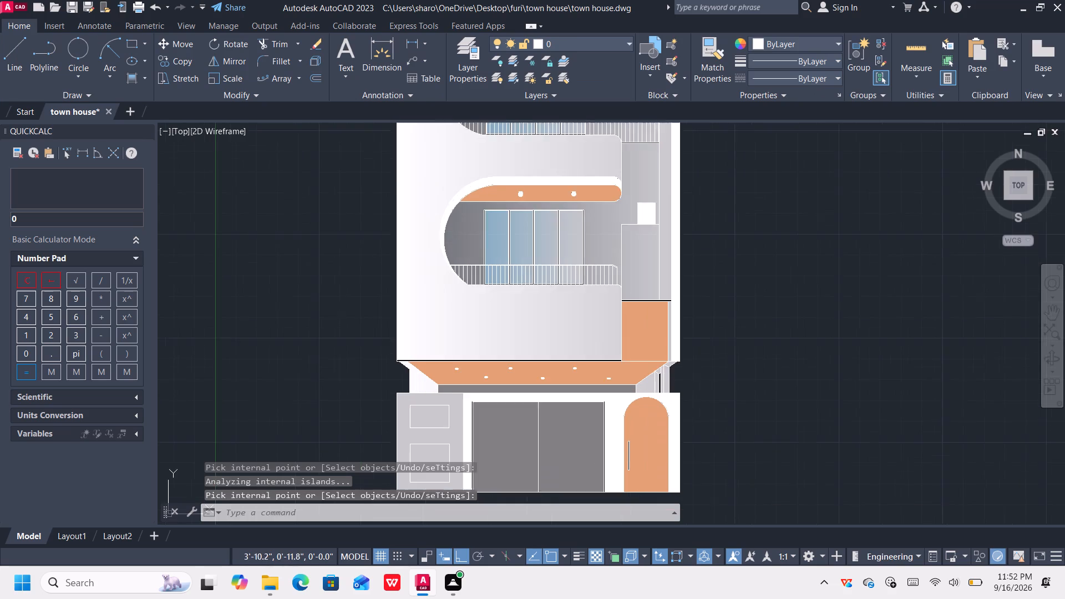
{"action": "scroll", "coordinate": [603, 452], "scroll_direction": "up", "scroll_amount": 1}
{"action": "scroll", "coordinate": [636, 460], "scroll_direction": "down", "scroll_amount": 1}
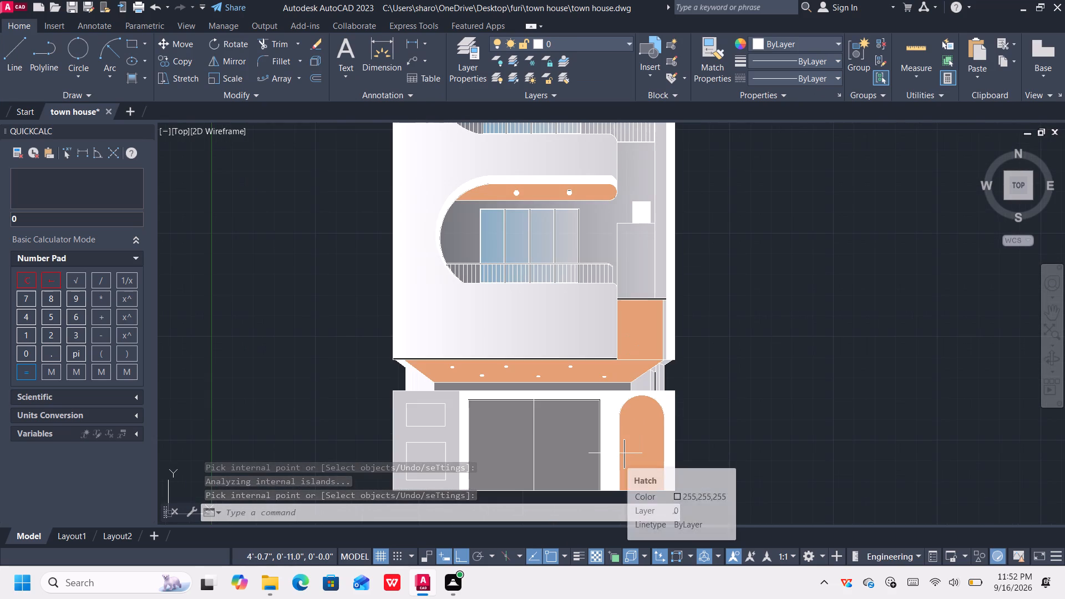
{"action": "scroll", "coordinate": [532, 404], "scroll_direction": "up", "scroll_amount": 1}
{"action": "middle_click_drag", "start_coordinate": [531, 404], "coordinate": [552, 442]}
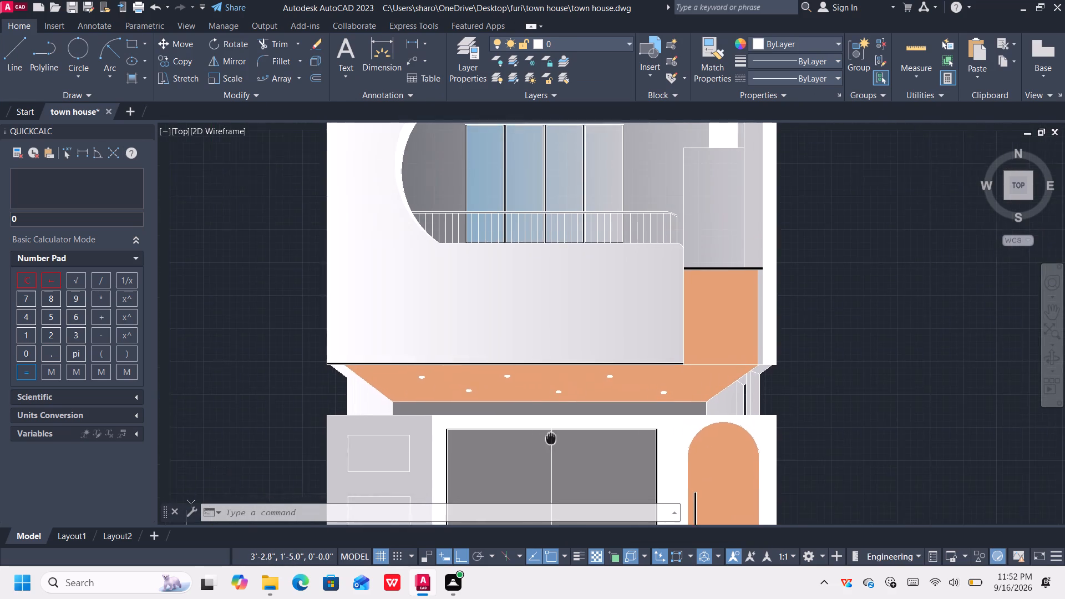
{"action": "middle_click_drag", "start_coordinate": [552, 442], "coordinate": [556, 449]}
{"action": "scroll", "coordinate": [555, 445], "scroll_direction": "down", "scroll_amount": 2}
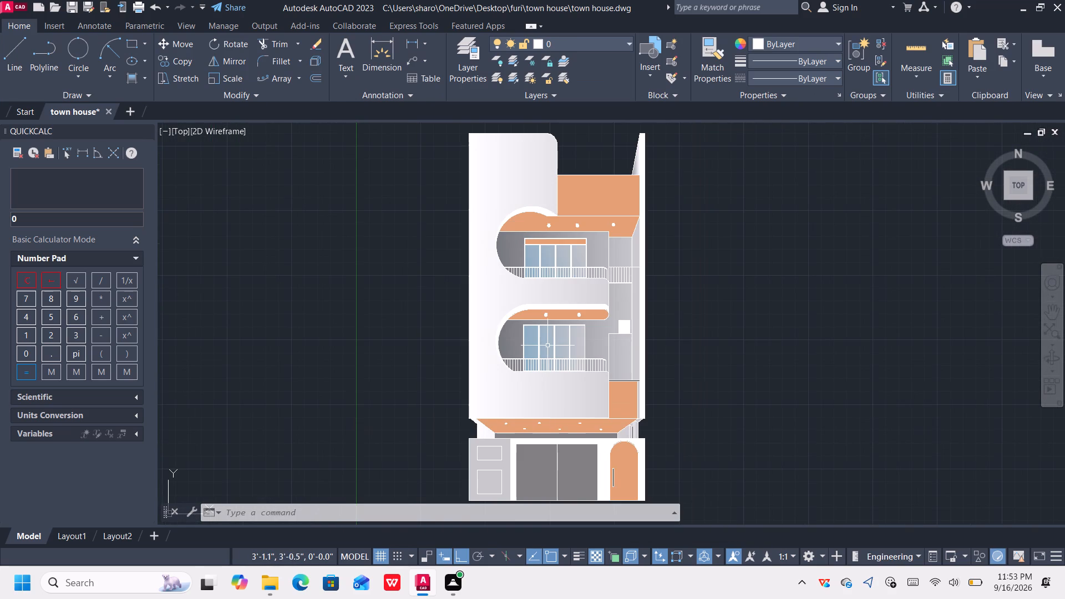
{"action": "scroll", "coordinate": [552, 326], "scroll_direction": "down", "scroll_amount": 1}
{"action": "middle_click_drag", "start_coordinate": [546, 359], "coordinate": [544, 329]}
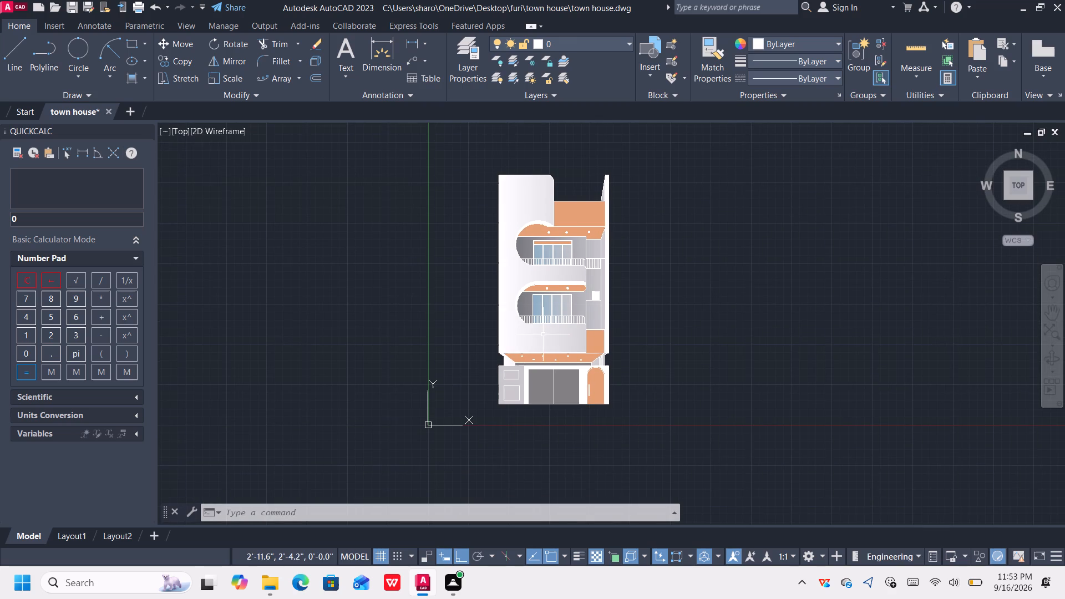
Hatch the large orange panel at roof level with the ACAD_ISO04W100 pattern in colour 0,0,0.
{"action": "key", "text": "h"}
{"action": "key", "text": "Return"}
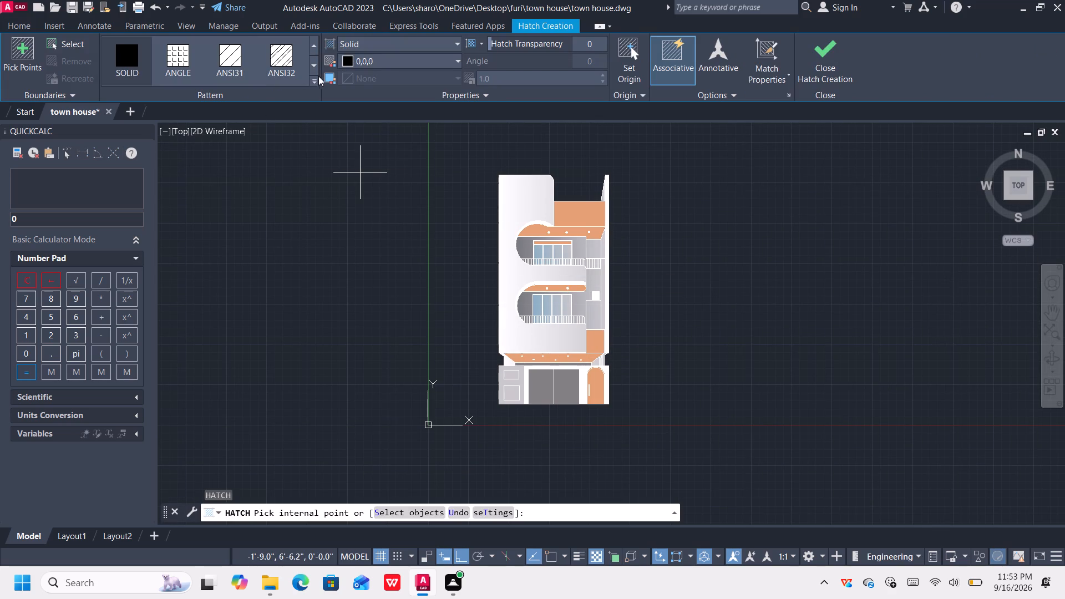
{"action": "left_click", "coordinate": [313, 82]}
{"action": "scroll", "coordinate": [179, 140], "scroll_direction": "down", "scroll_amount": 1}
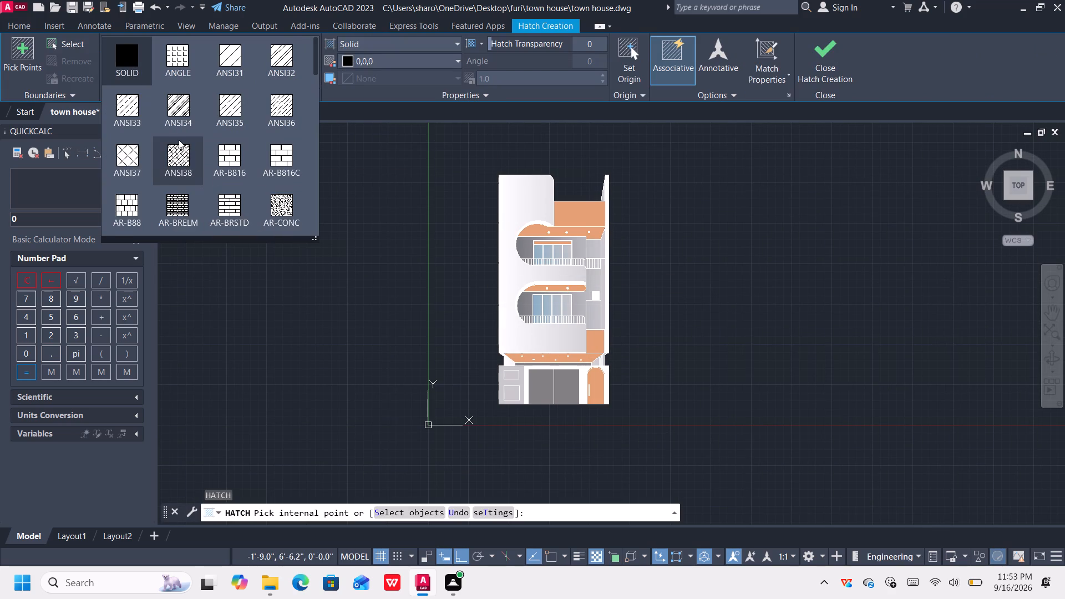
{"action": "scroll", "coordinate": [179, 159], "scroll_direction": "down", "scroll_amount": 2}
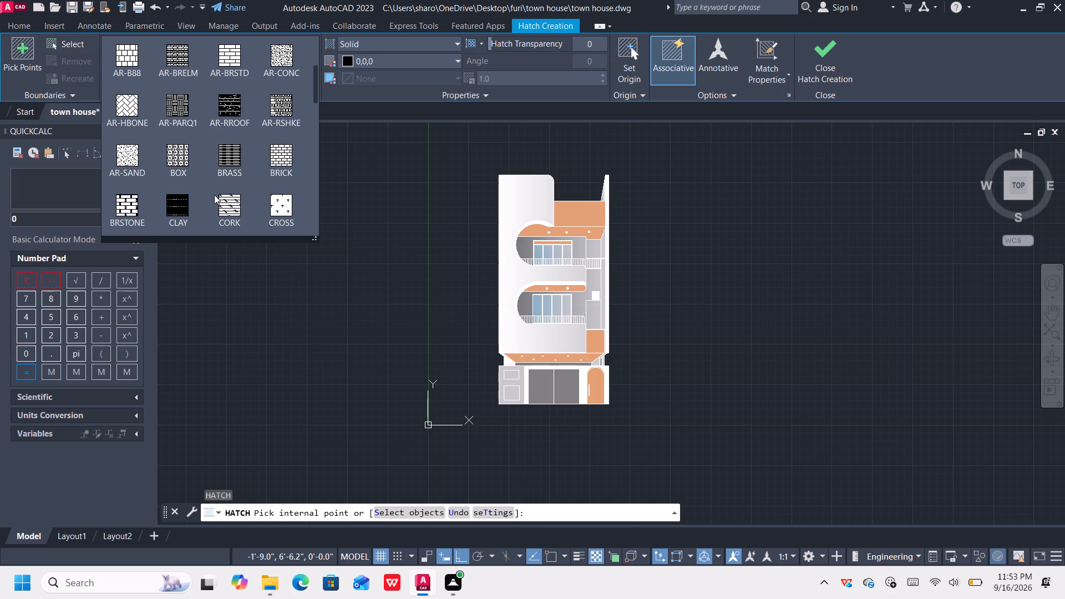
{"action": "scroll", "coordinate": [213, 195], "scroll_direction": "down", "scroll_amount": 2}
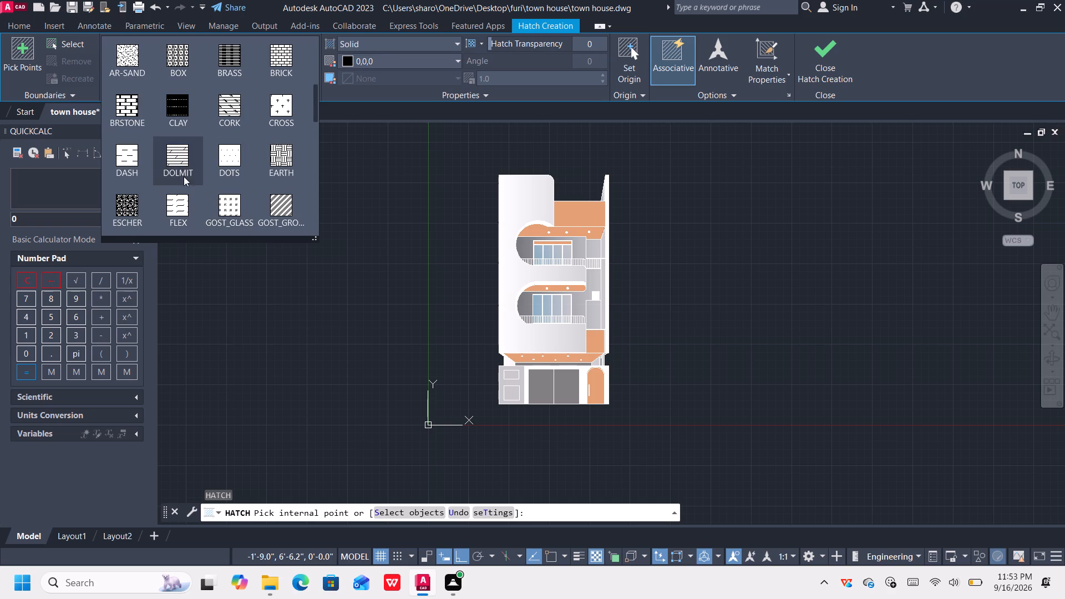
{"action": "scroll", "coordinate": [201, 168], "scroll_direction": "down", "scroll_amount": 3}
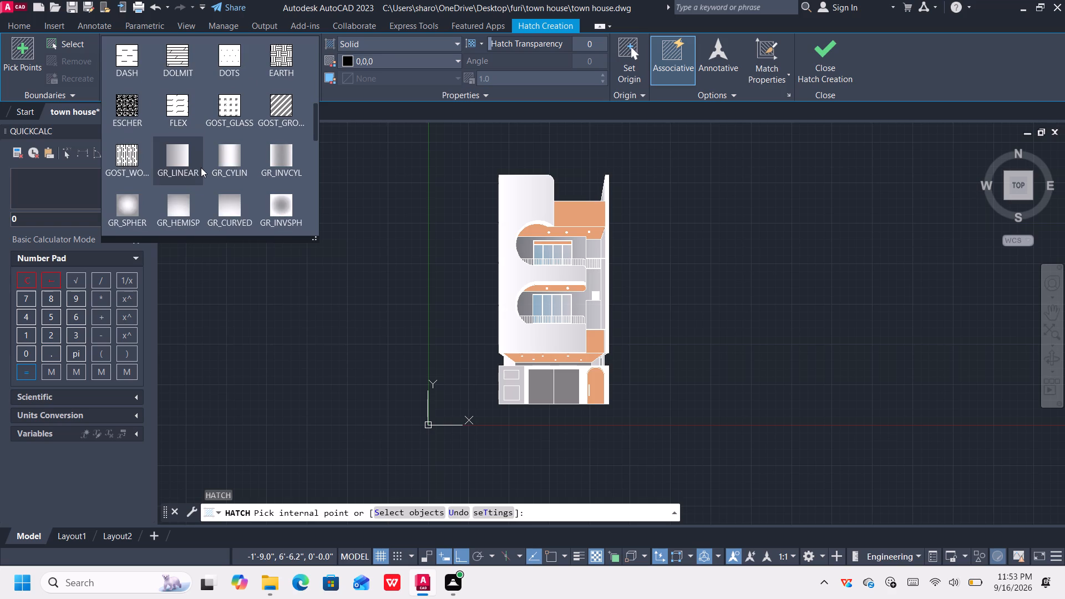
{"action": "scroll", "coordinate": [201, 169], "scroll_direction": "down", "scroll_amount": 1}
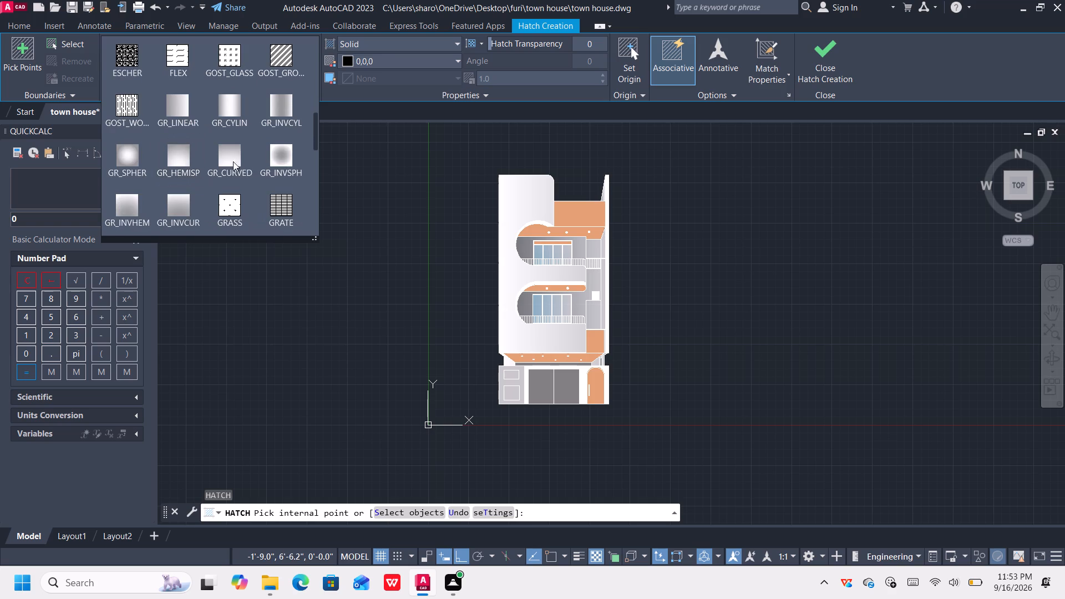
{"action": "scroll", "coordinate": [262, 172], "scroll_direction": "down", "scroll_amount": 2}
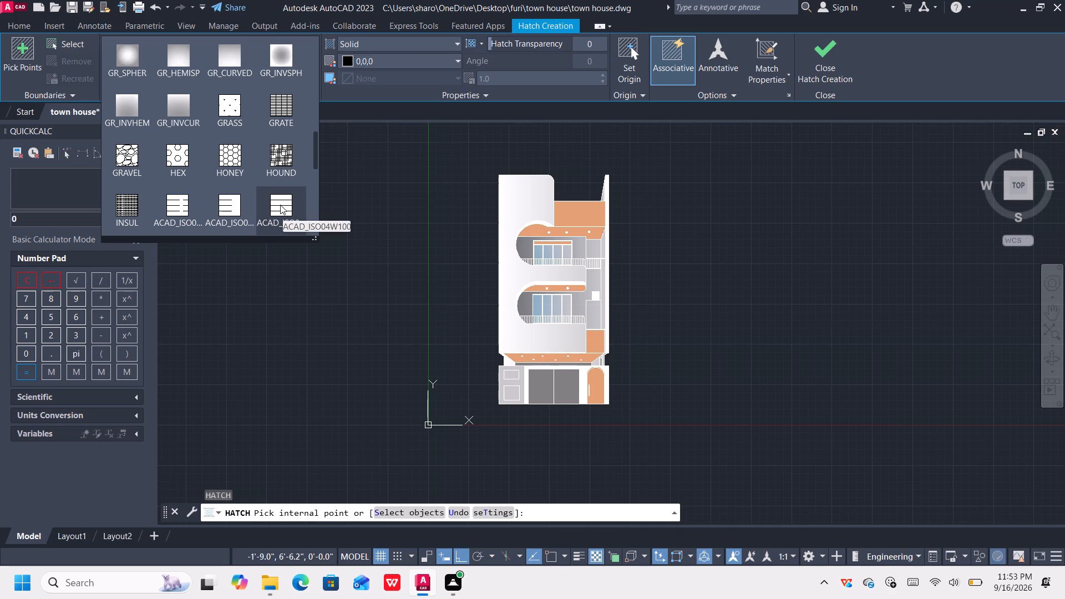
{"action": "left_click", "coordinate": [280, 205]}
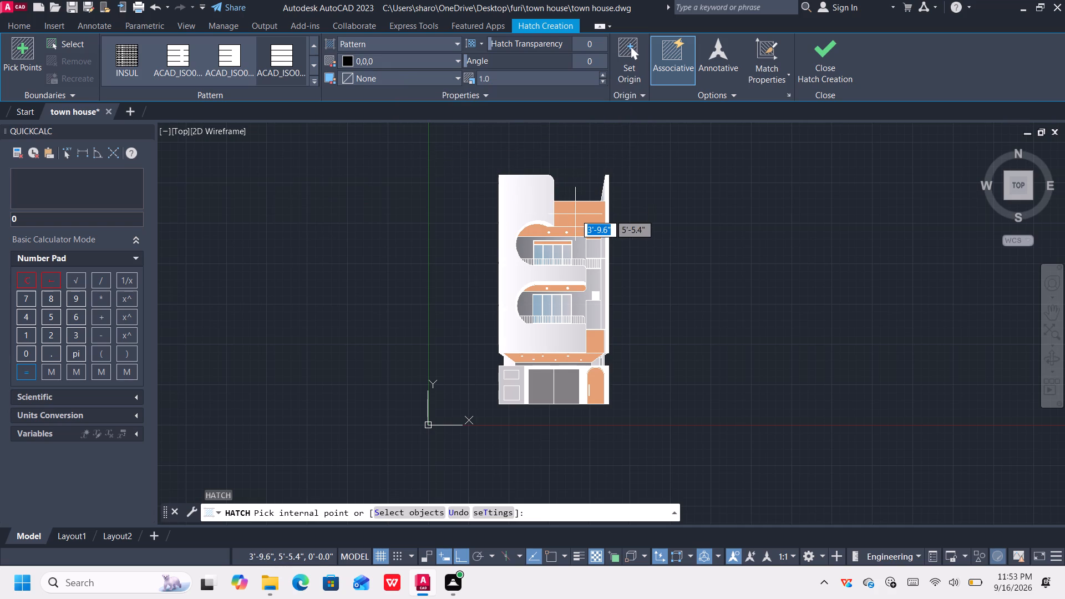
{"action": "left_click", "coordinate": [575, 214]}
Set the roof-level panel's hatch pattern scale to 0.2.
{"action": "scroll", "coordinate": [575, 214], "scroll_direction": "up", "scroll_amount": 1}
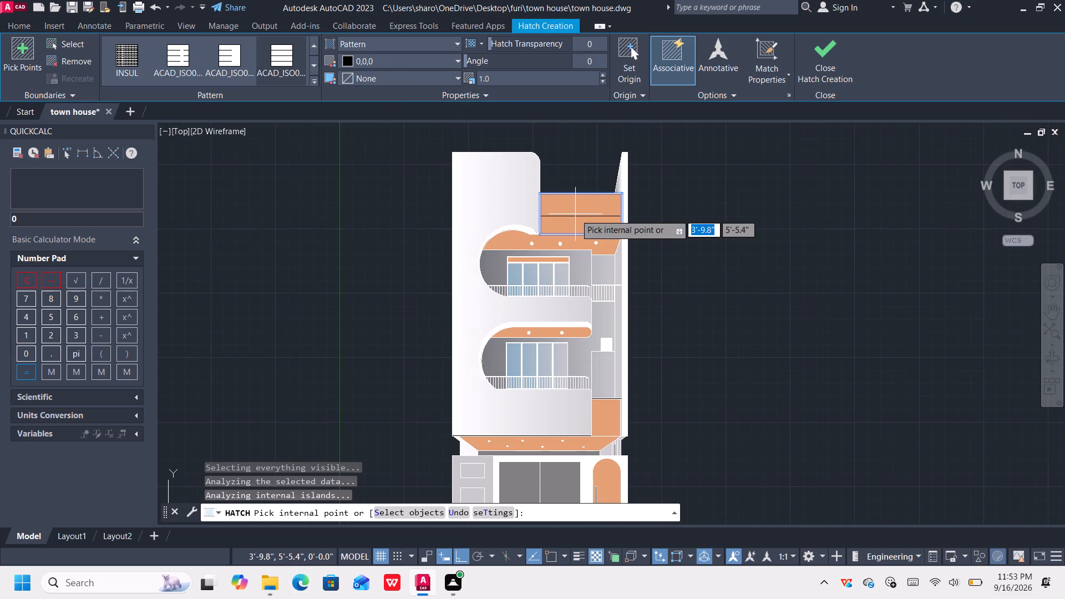
{"action": "left_click", "coordinate": [603, 74]}
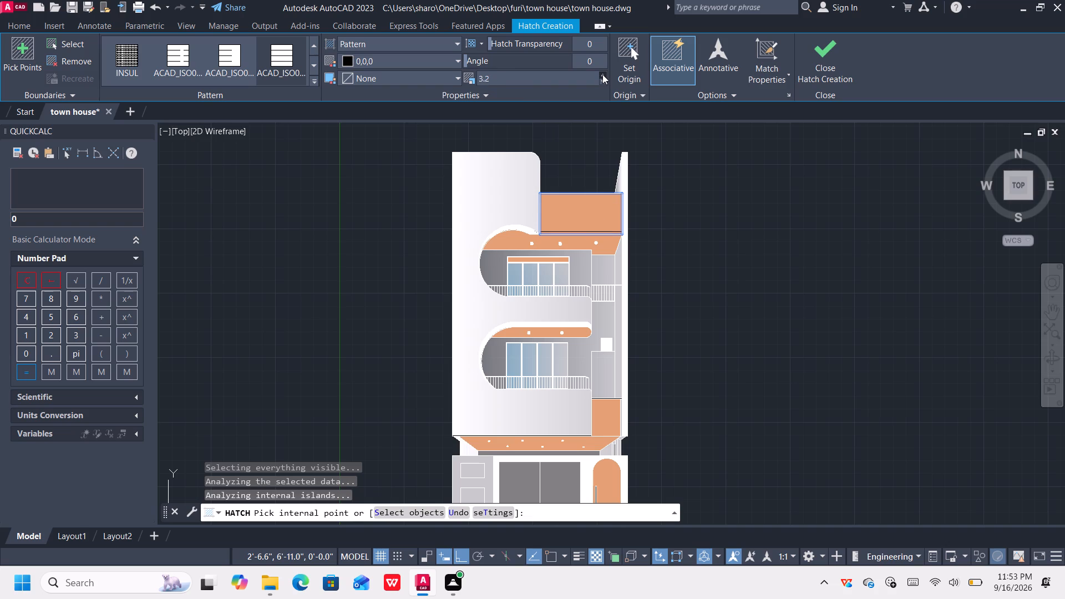
{"action": "left_click", "coordinate": [601, 80]}
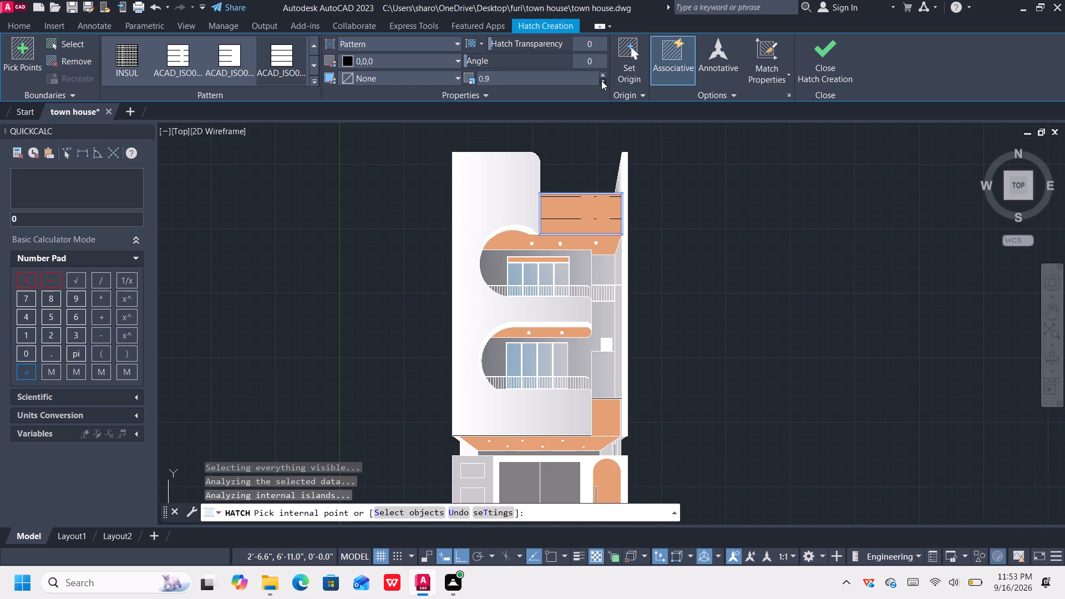
{"action": "left_click", "coordinate": [601, 80]}
{"action": "left_click", "coordinate": [560, 76]}
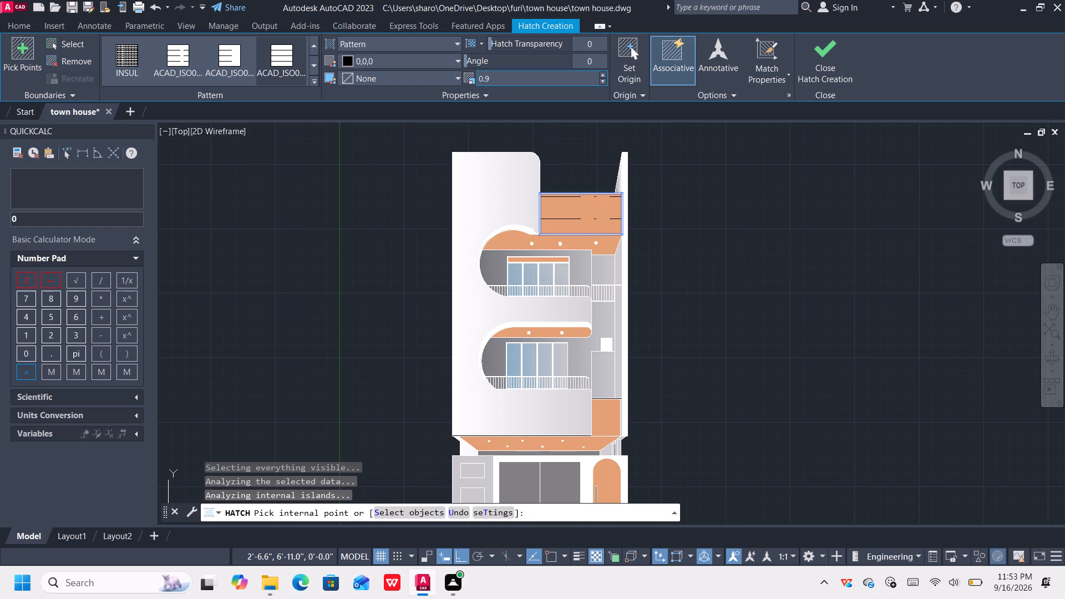
{"action": "key", "text": "BackSpace"}
{"action": "type", "text": "0.2"}
{"action": "key", "text": "Return"}
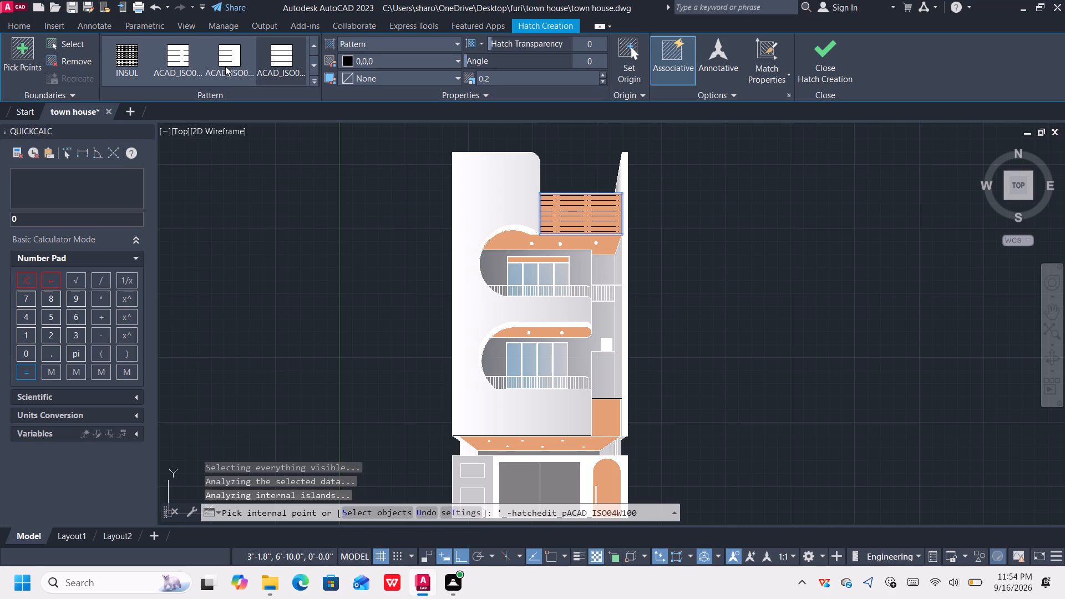
Browse the hatch patterns and change the roof-level panel's hatch to the ANSI31 pattern.
{"action": "left_click", "coordinate": [313, 78]}
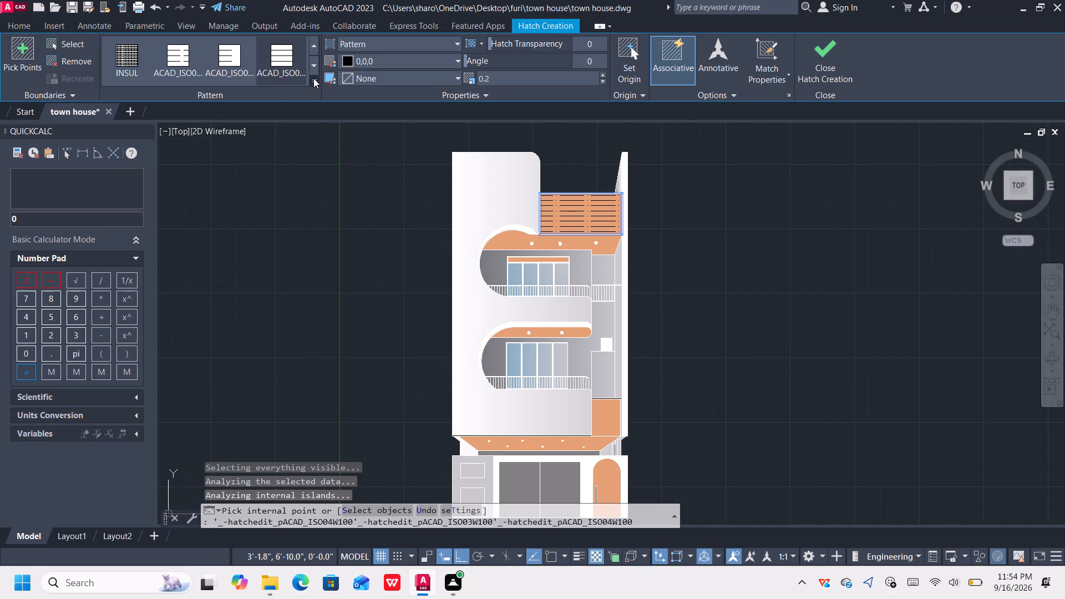
{"action": "scroll", "coordinate": [162, 179], "scroll_direction": "down", "scroll_amount": 7}
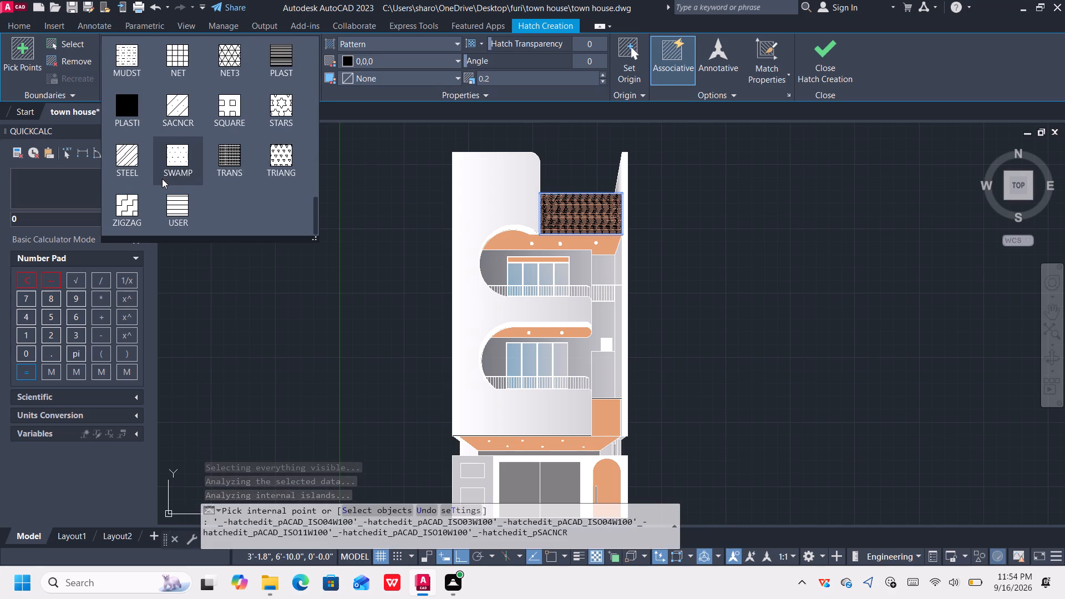
{"action": "scroll", "coordinate": [162, 179], "scroll_direction": "down", "scroll_amount": 4}
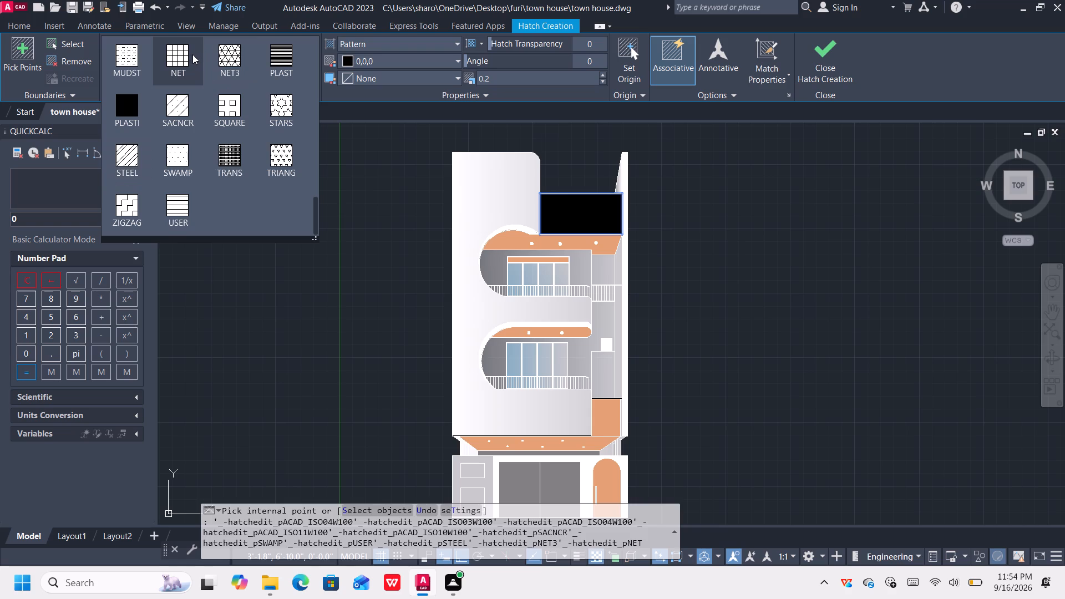
{"action": "scroll", "coordinate": [196, 74], "scroll_direction": "up", "scroll_amount": 4}
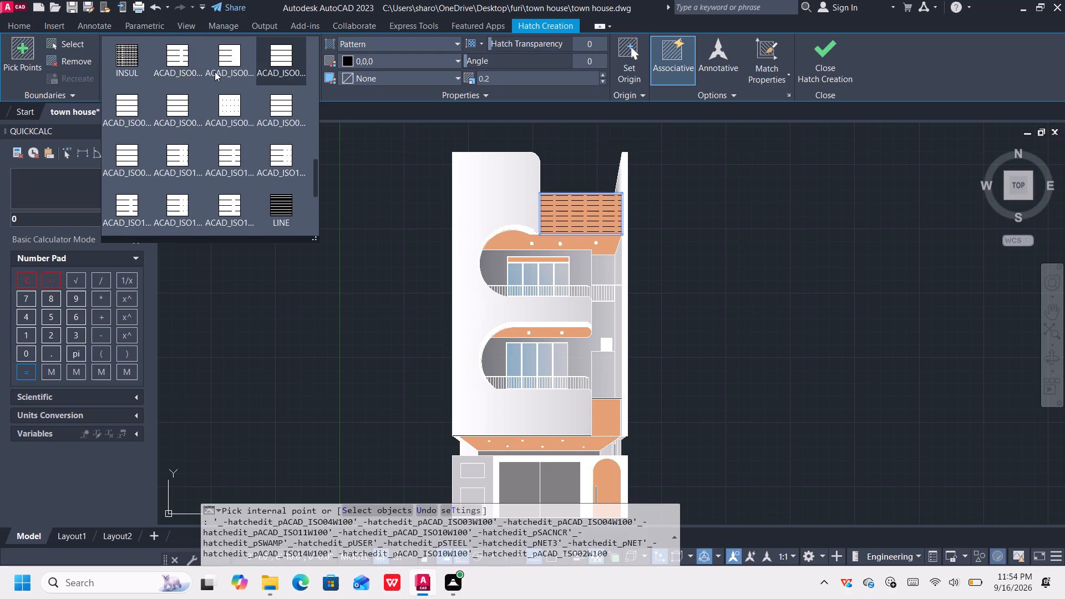
{"action": "scroll", "coordinate": [215, 72], "scroll_direction": "up", "scroll_amount": 6}
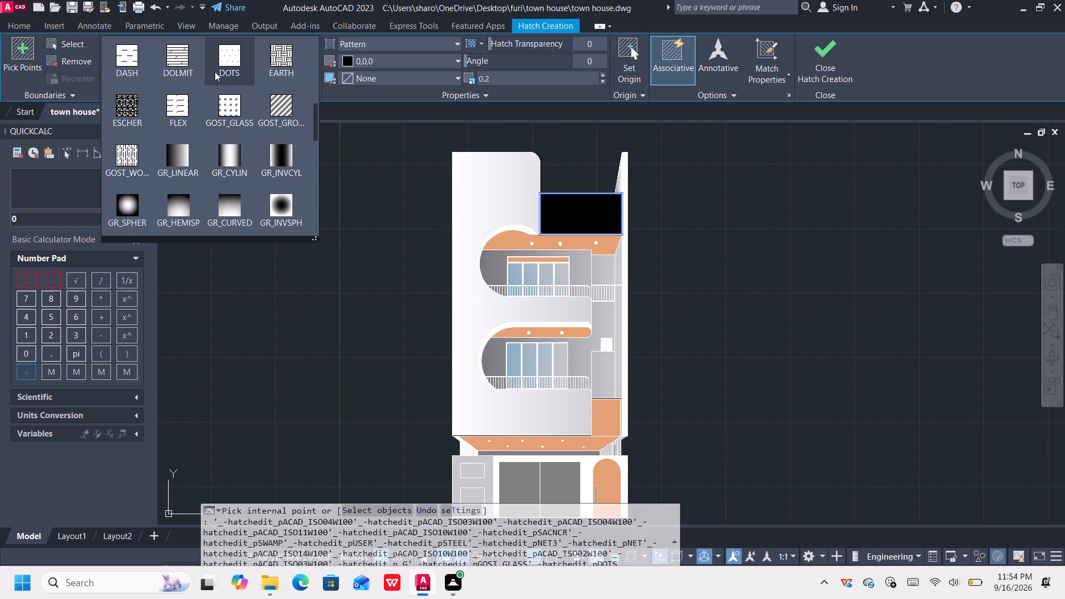
{"action": "scroll", "coordinate": [216, 79], "scroll_direction": "down", "scroll_amount": 2}
{"action": "scroll", "coordinate": [216, 78], "scroll_direction": "up", "scroll_amount": 2}
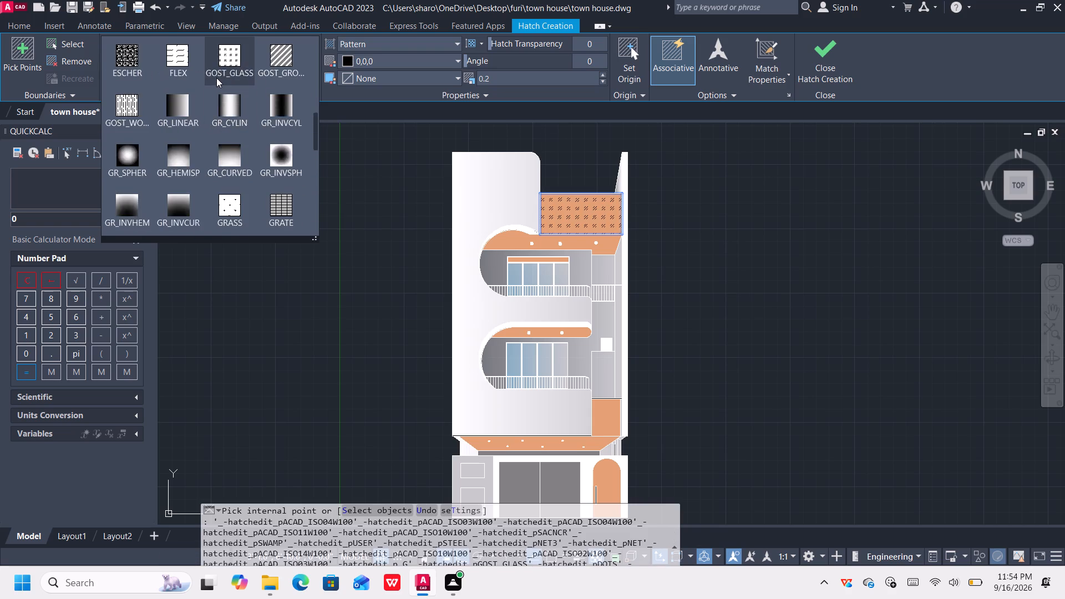
{"action": "scroll", "coordinate": [216, 78], "scroll_direction": "up", "scroll_amount": 5}
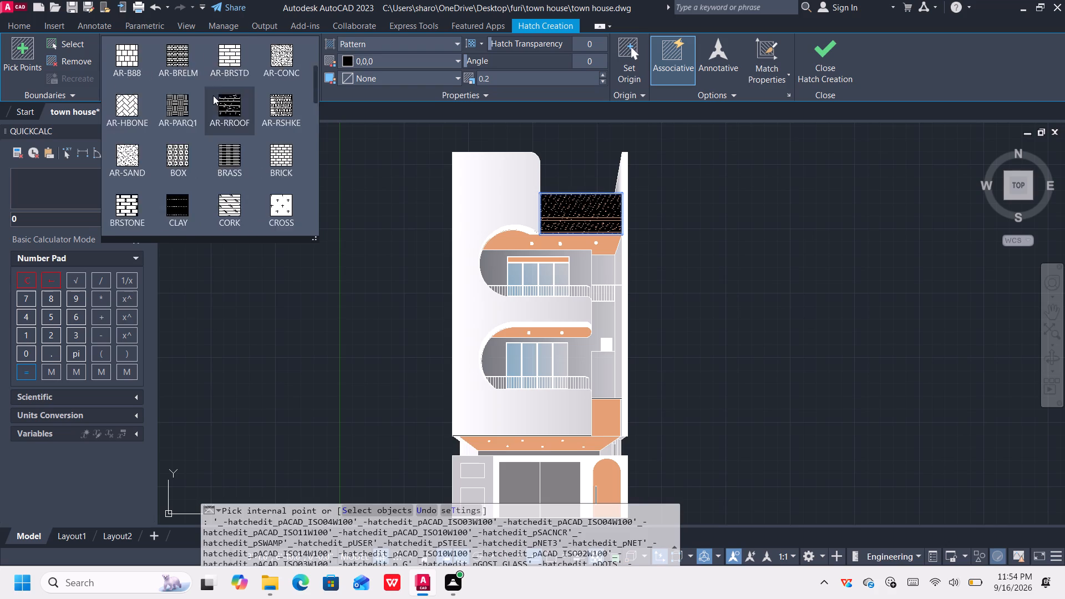
{"action": "scroll", "coordinate": [213, 95], "scroll_direction": "up", "scroll_amount": 3}
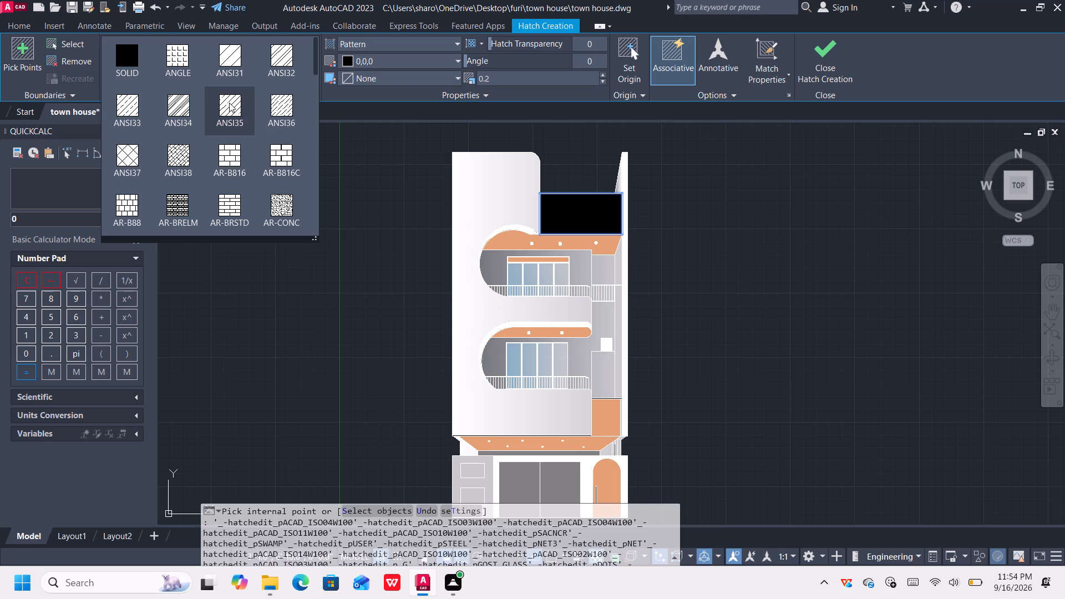
{"action": "left_click", "coordinate": [232, 64]}
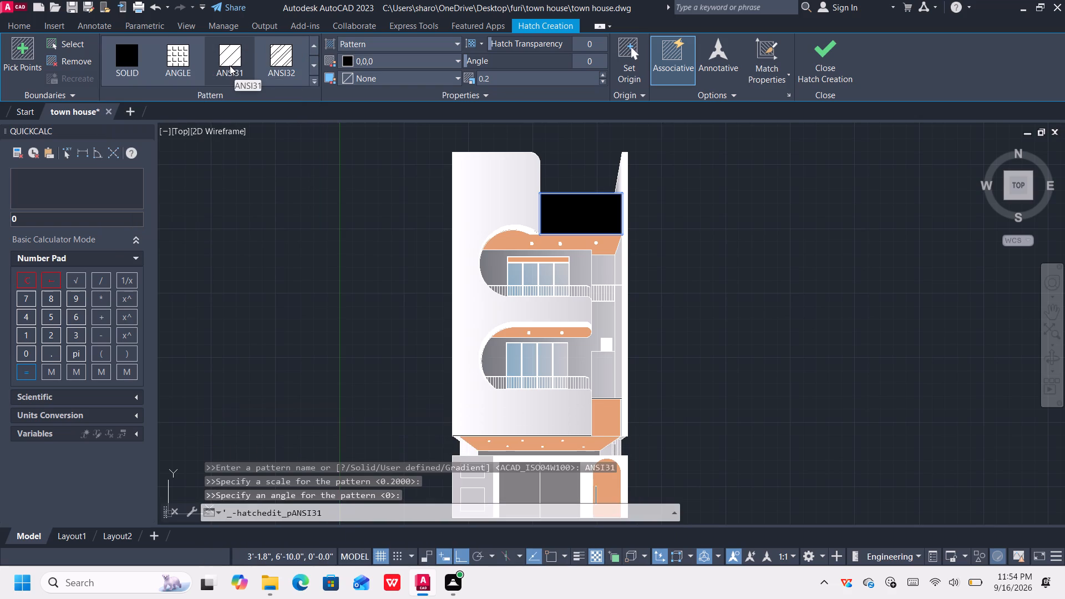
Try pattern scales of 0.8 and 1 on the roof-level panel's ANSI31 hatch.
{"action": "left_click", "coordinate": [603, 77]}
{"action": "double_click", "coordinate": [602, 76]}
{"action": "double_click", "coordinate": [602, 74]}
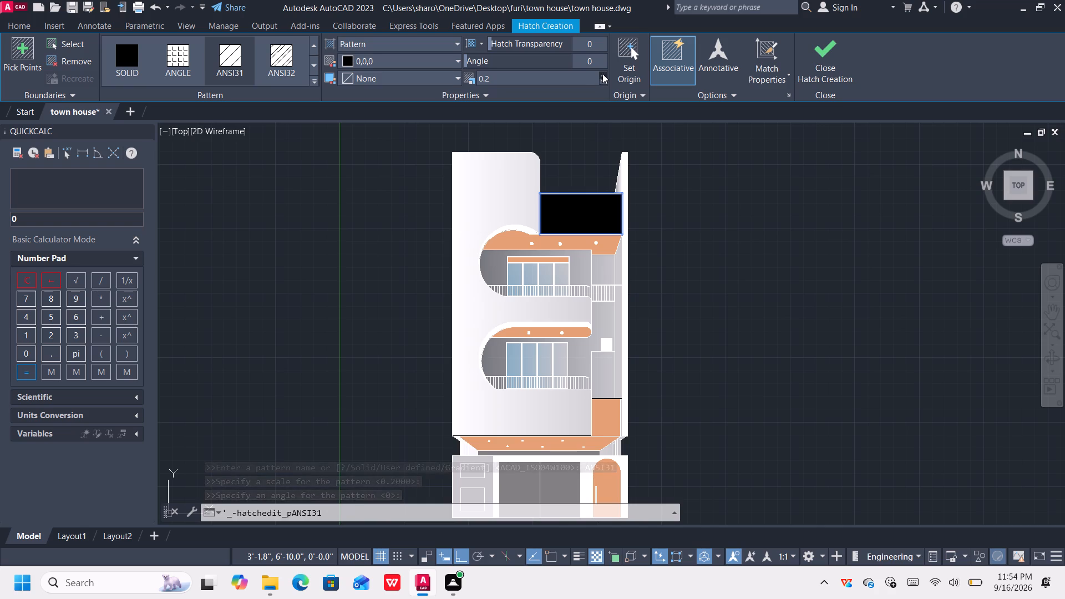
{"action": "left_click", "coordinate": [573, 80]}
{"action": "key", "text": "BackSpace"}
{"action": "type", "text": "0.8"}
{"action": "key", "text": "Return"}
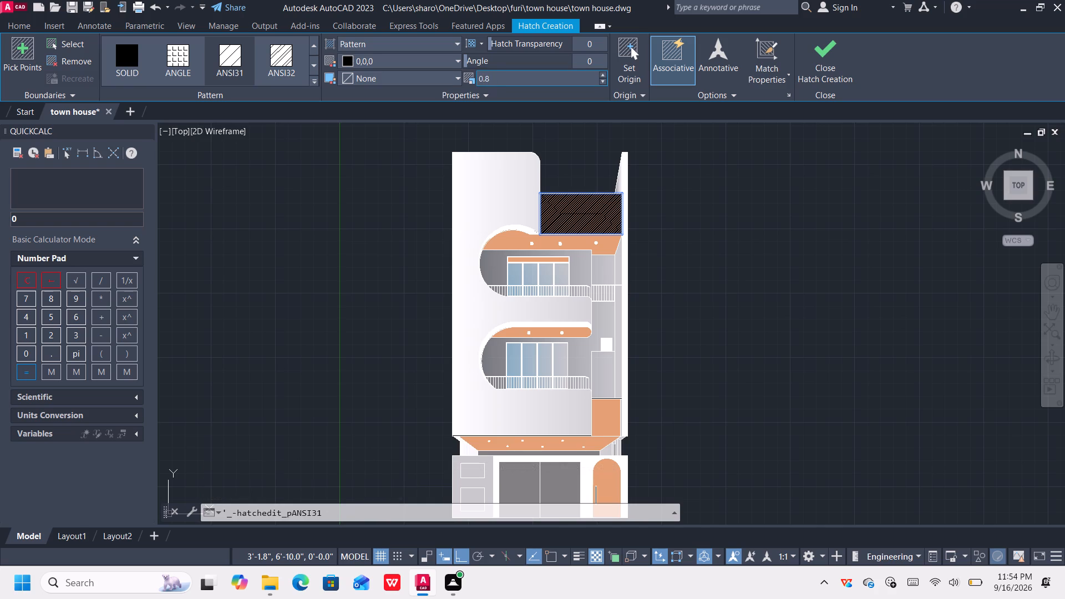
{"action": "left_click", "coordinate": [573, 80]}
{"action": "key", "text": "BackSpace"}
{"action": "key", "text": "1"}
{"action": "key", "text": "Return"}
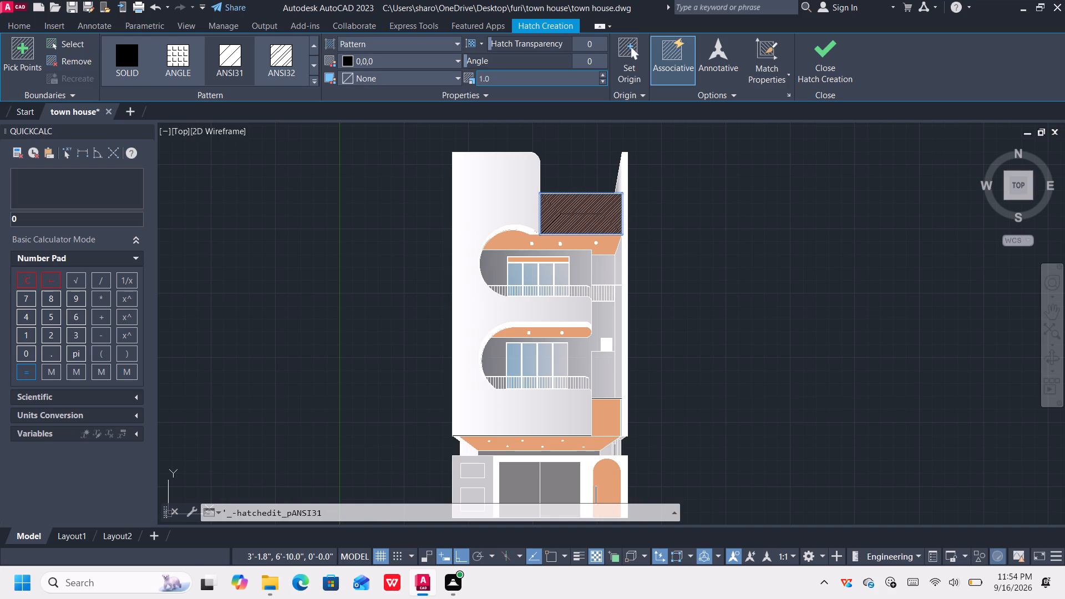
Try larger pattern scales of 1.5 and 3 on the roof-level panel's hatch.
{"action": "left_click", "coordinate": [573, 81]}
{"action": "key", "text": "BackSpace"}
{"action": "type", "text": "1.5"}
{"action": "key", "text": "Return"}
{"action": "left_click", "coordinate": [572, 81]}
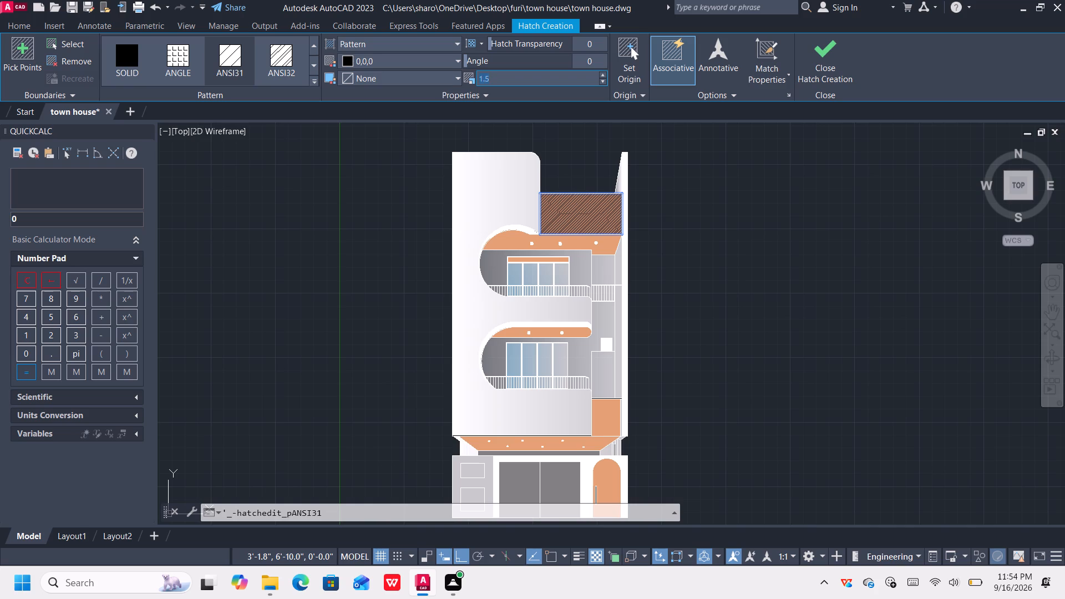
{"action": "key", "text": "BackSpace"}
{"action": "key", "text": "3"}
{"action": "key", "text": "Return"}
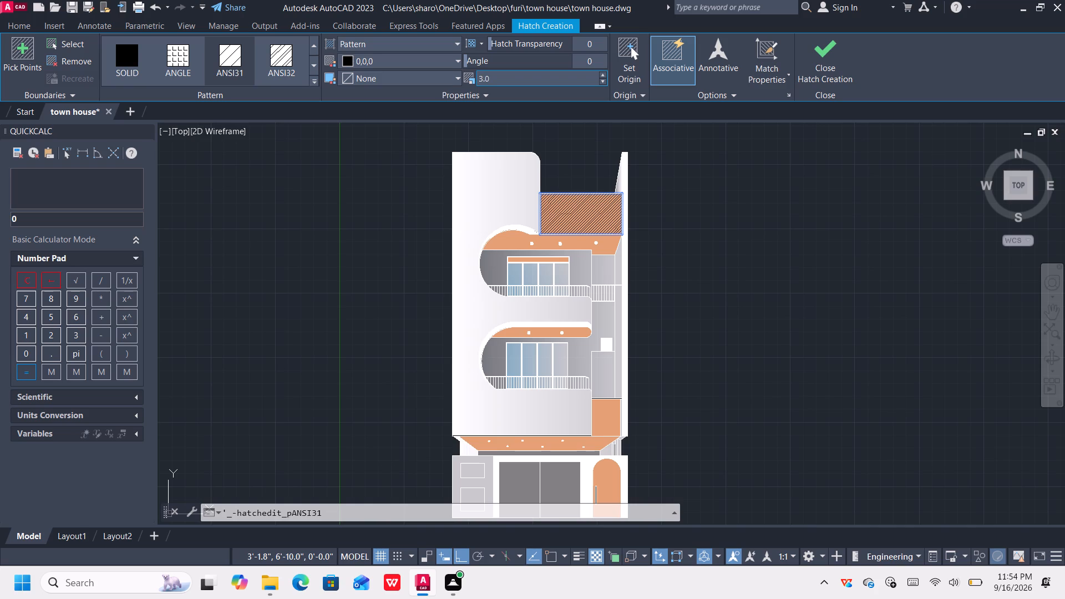
Set the roof-level panel's hatch angle to 45 to turn the diagonal lines vertical.
{"action": "left_click_drag", "start_coordinate": [469, 64], "coordinate": [494, 58]}
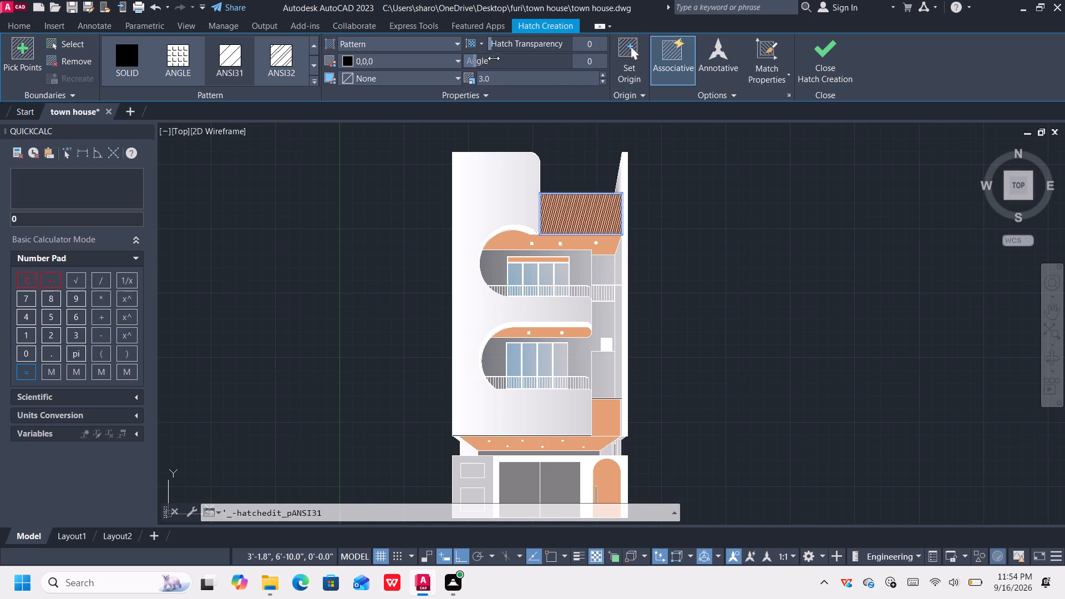
{"action": "left_click_drag", "start_coordinate": [494, 58], "coordinate": [491, 57]}
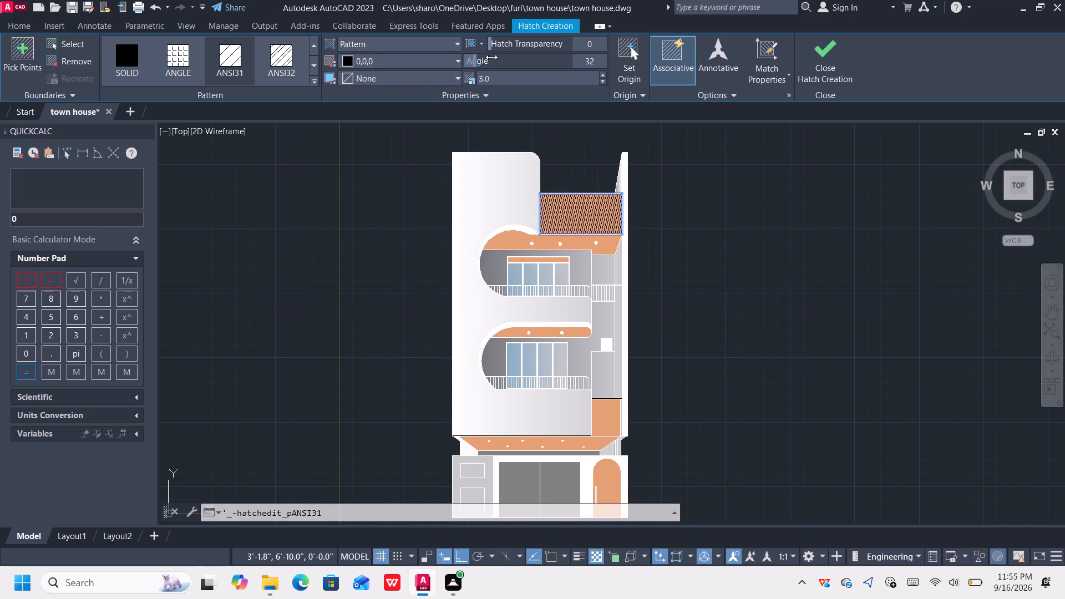
{"action": "left_click_drag", "start_coordinate": [491, 57], "coordinate": [496, 58]}
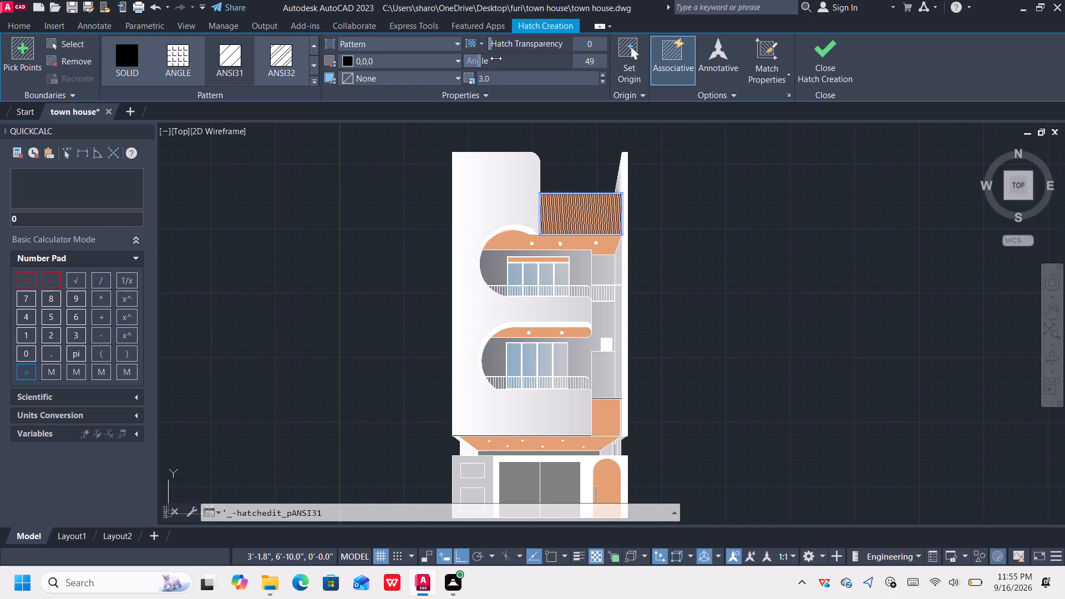
{"action": "left_click_drag", "start_coordinate": [496, 58], "coordinate": [495, 58]}
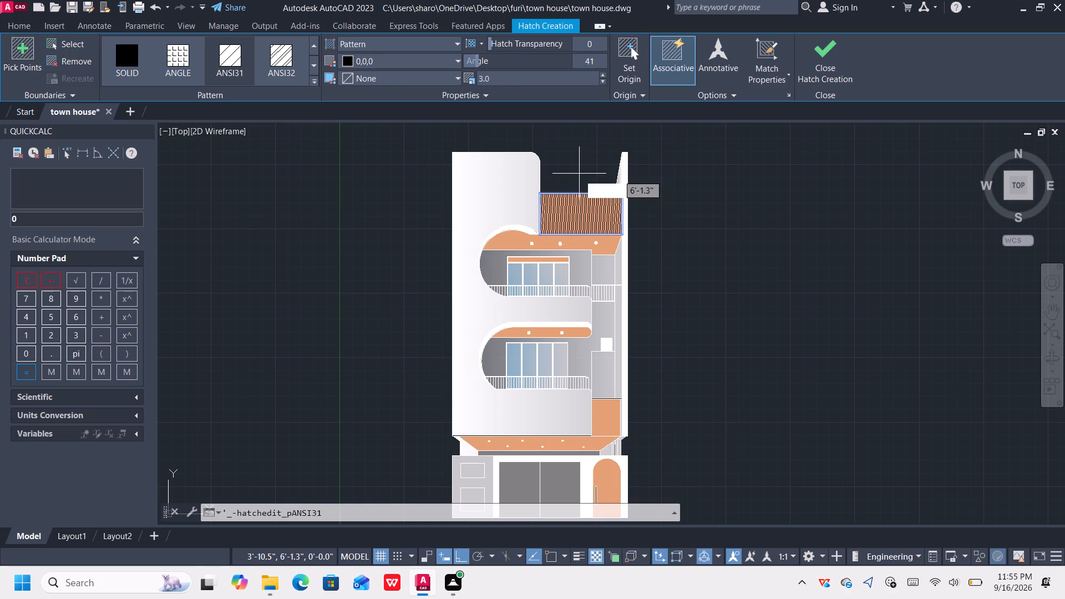
{"action": "scroll", "coordinate": [576, 203], "scroll_direction": "up", "scroll_amount": 3}
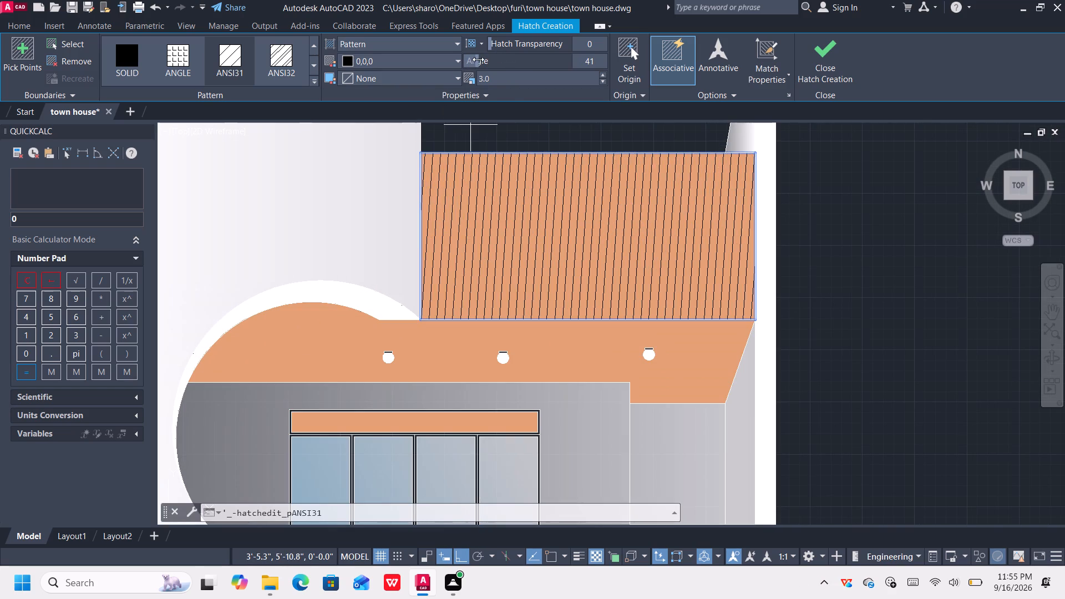
{"action": "left_click", "coordinate": [478, 59]}
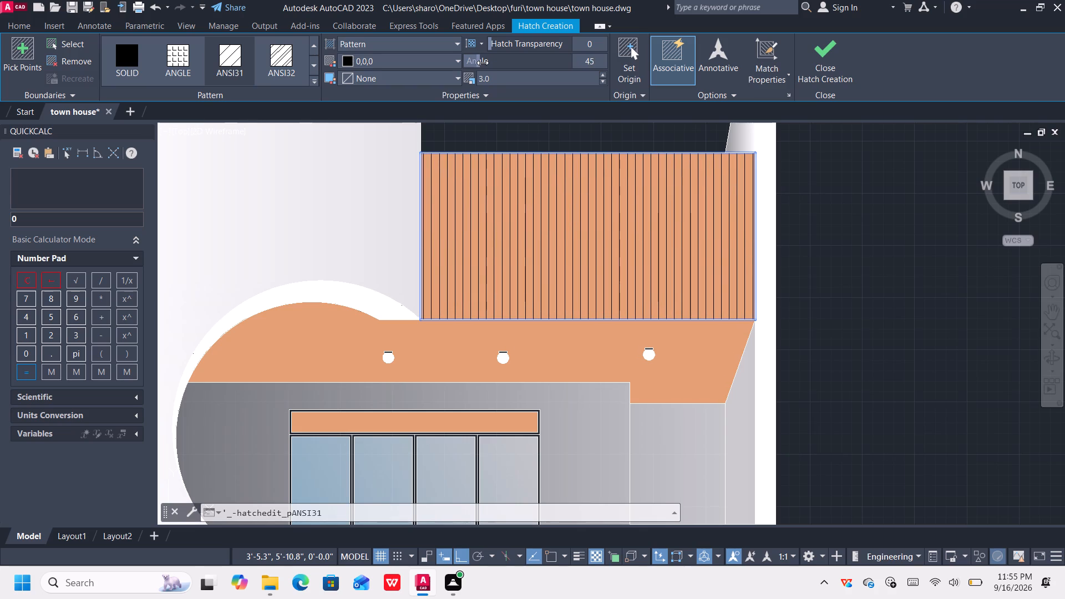
Set the roof-level panel's hatch pattern scale to 5.
{"action": "scroll", "coordinate": [497, 100], "scroll_direction": "down", "scroll_amount": 2}
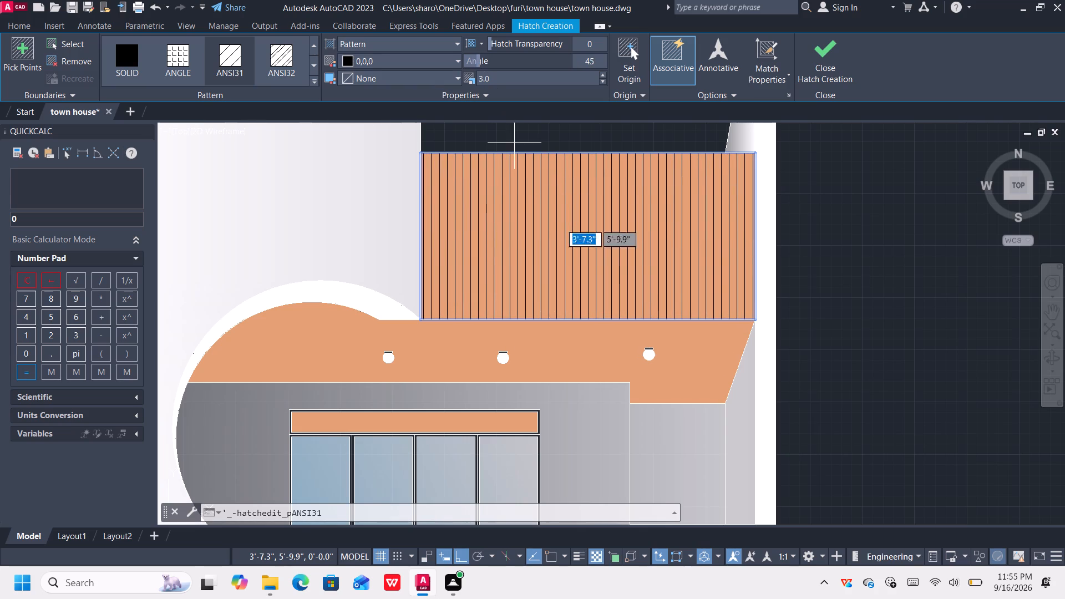
{"action": "scroll", "coordinate": [567, 265], "scroll_direction": "down", "scroll_amount": 1}
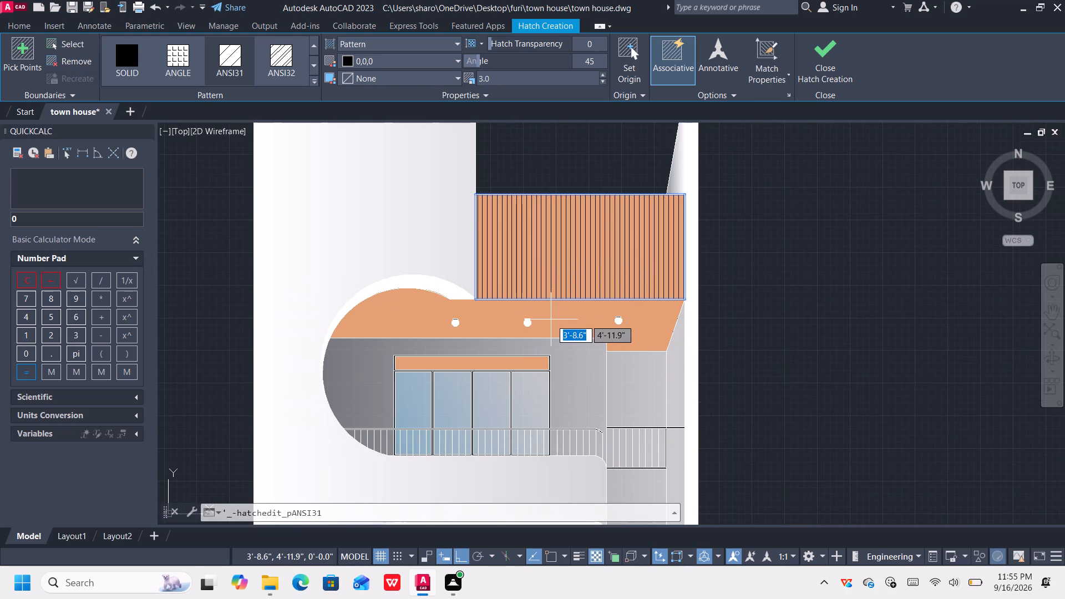
{"action": "left_click", "coordinate": [494, 78]}
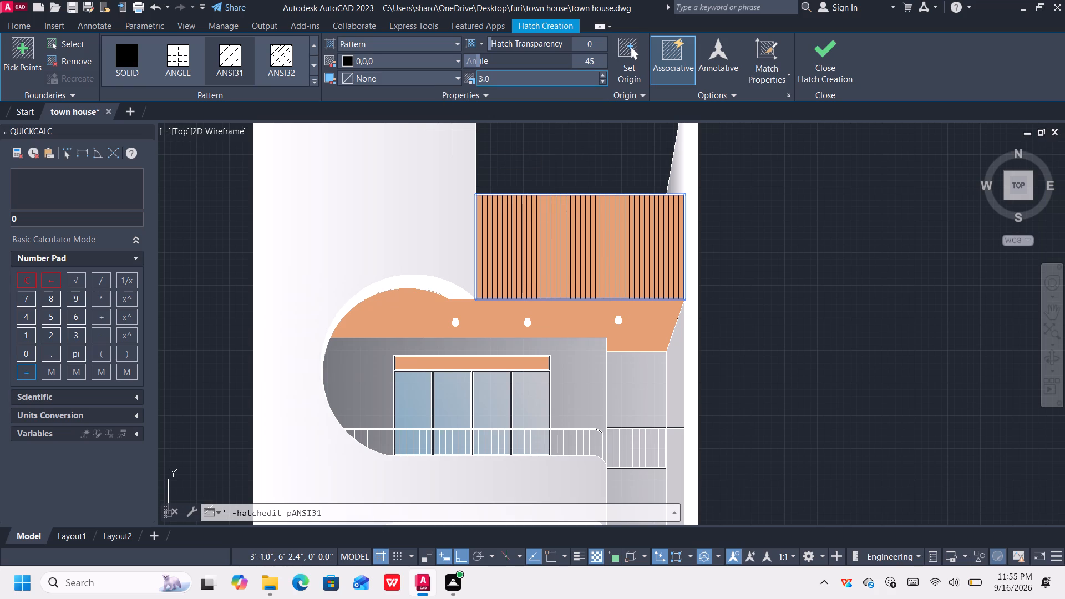
{"action": "key", "text": "5"}
{"action": "key", "text": "Return"}
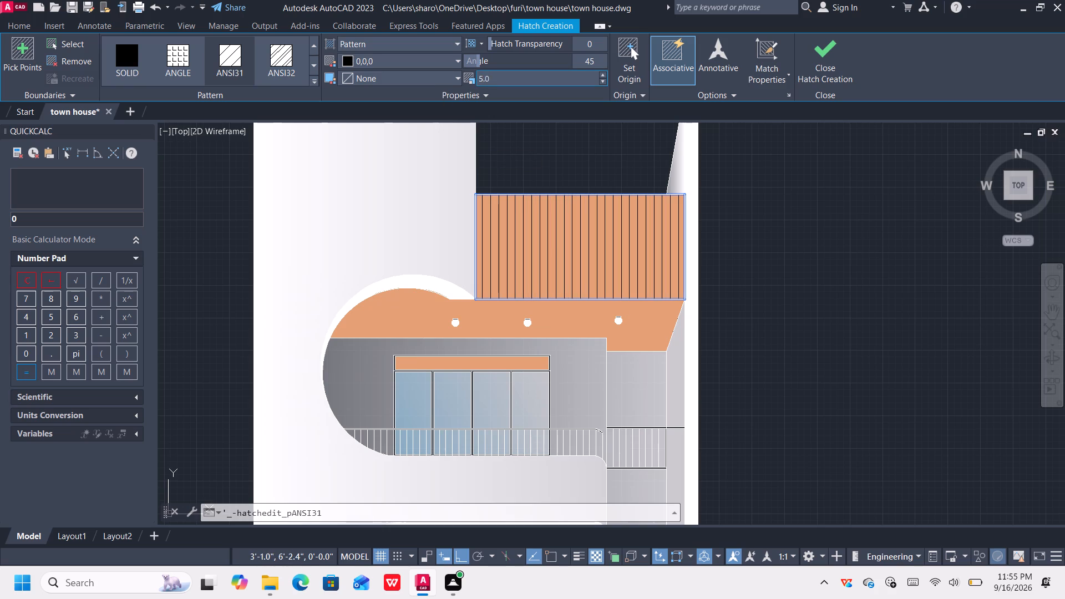
Add the upper balcony's orange ceiling and the orange strip above its windows to the vertical-line hatch.
{"action": "left_click", "coordinate": [481, 324]}
{"action": "scroll", "coordinate": [476, 356], "scroll_direction": "down", "scroll_amount": 1}
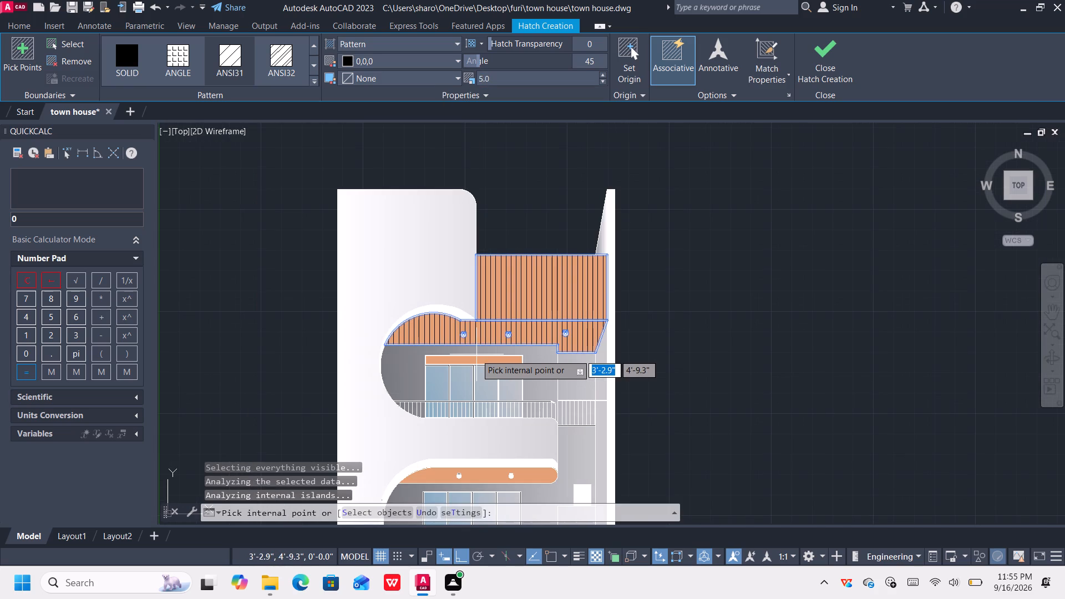
{"action": "scroll", "coordinate": [473, 359], "scroll_direction": "up", "scroll_amount": 1}
{"action": "left_click", "coordinate": [473, 362]}
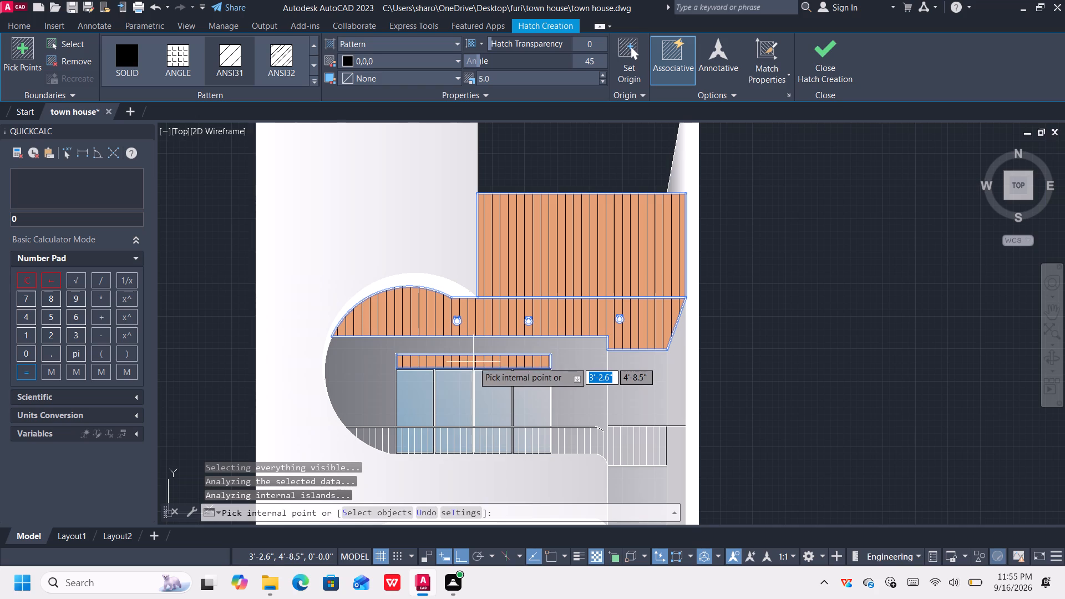
Add the lower balcony's orange ceiling, the orange side panel below it and the orange band above the garage to the hatch.
{"action": "middle_click_drag", "start_coordinate": [466, 375], "coordinate": [480, 311]}
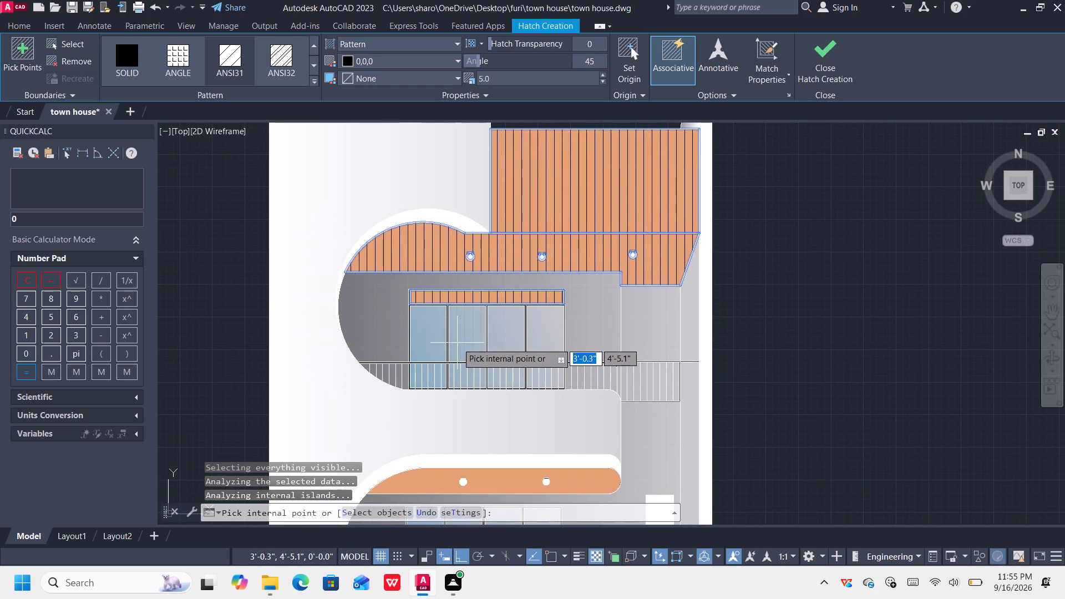
{"action": "scroll", "coordinate": [457, 343], "scroll_direction": "down", "scroll_amount": 1}
{"action": "middle_click_drag", "start_coordinate": [455, 395], "coordinate": [460, 275]}
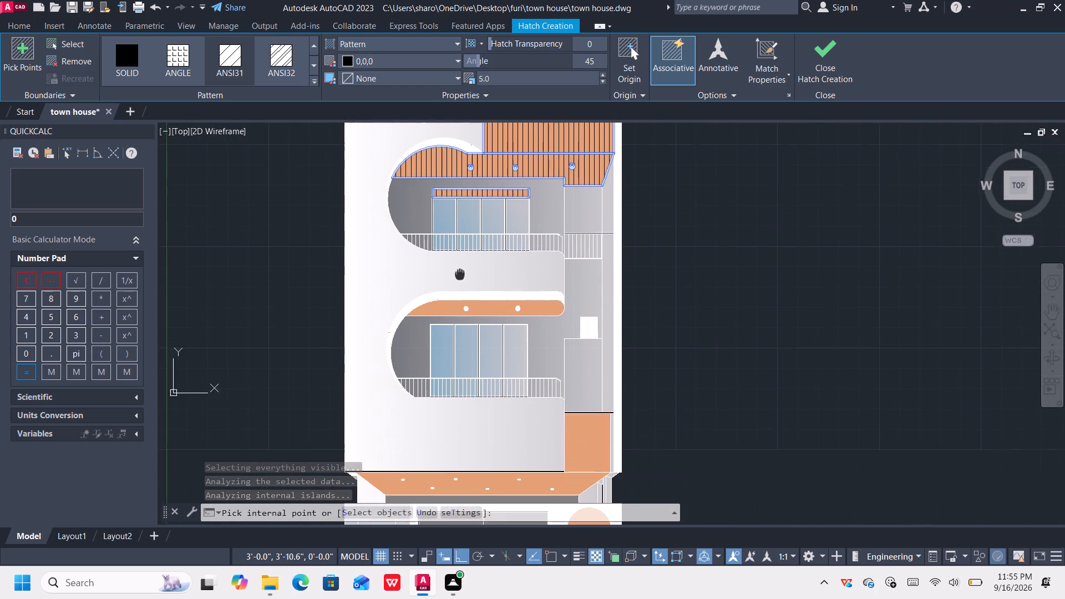
{"action": "left_click", "coordinate": [452, 310]}
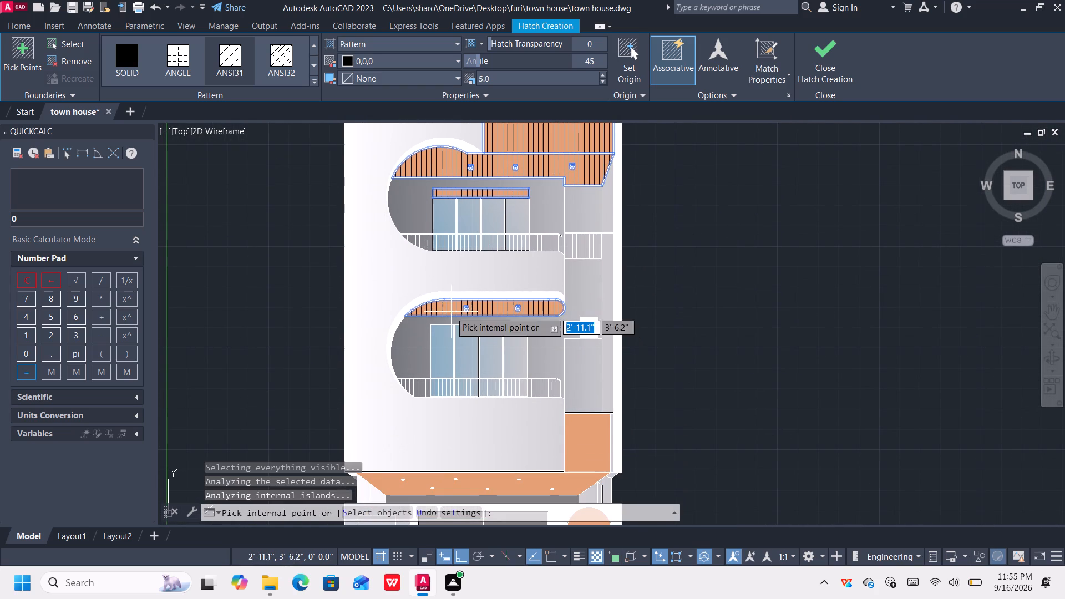
{"action": "left_click", "coordinate": [595, 444]}
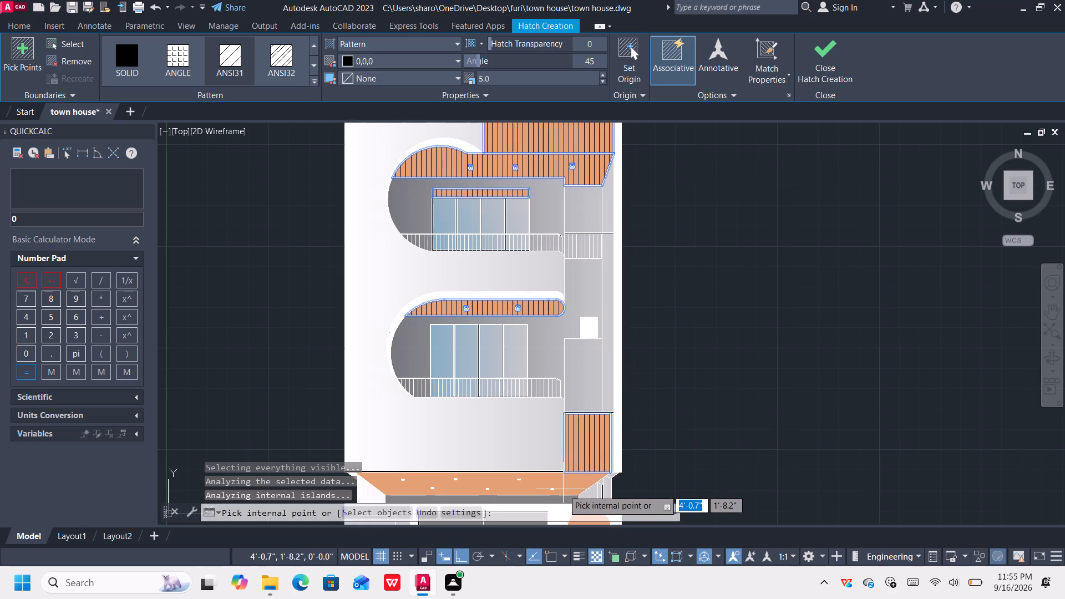
{"action": "left_click", "coordinate": [575, 484]}
{"action": "middle_click_drag", "start_coordinate": [572, 484], "coordinate": [561, 372]}
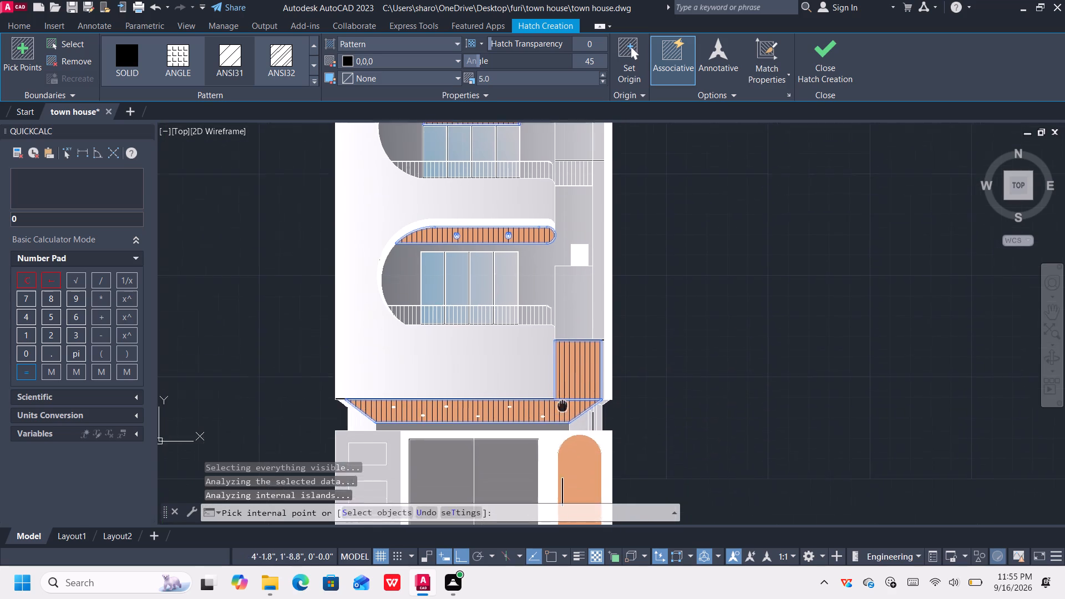
{"action": "middle_click_drag", "start_coordinate": [561, 372], "coordinate": [561, 317]}
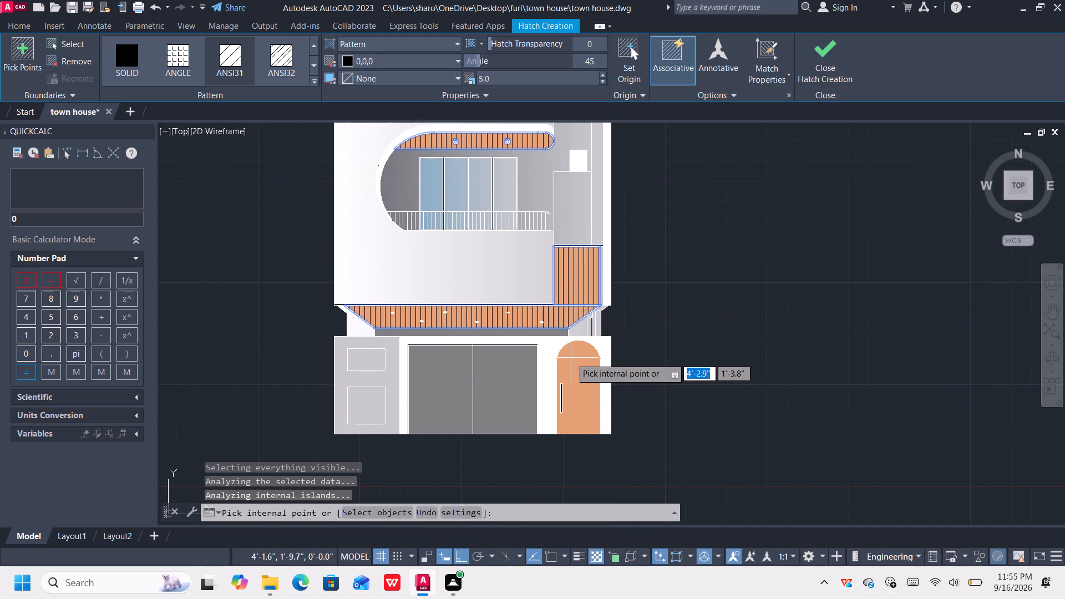
Add the arched entrance door to the vertical-line hatch and finish the hatch.
{"action": "left_click", "coordinate": [583, 401]}
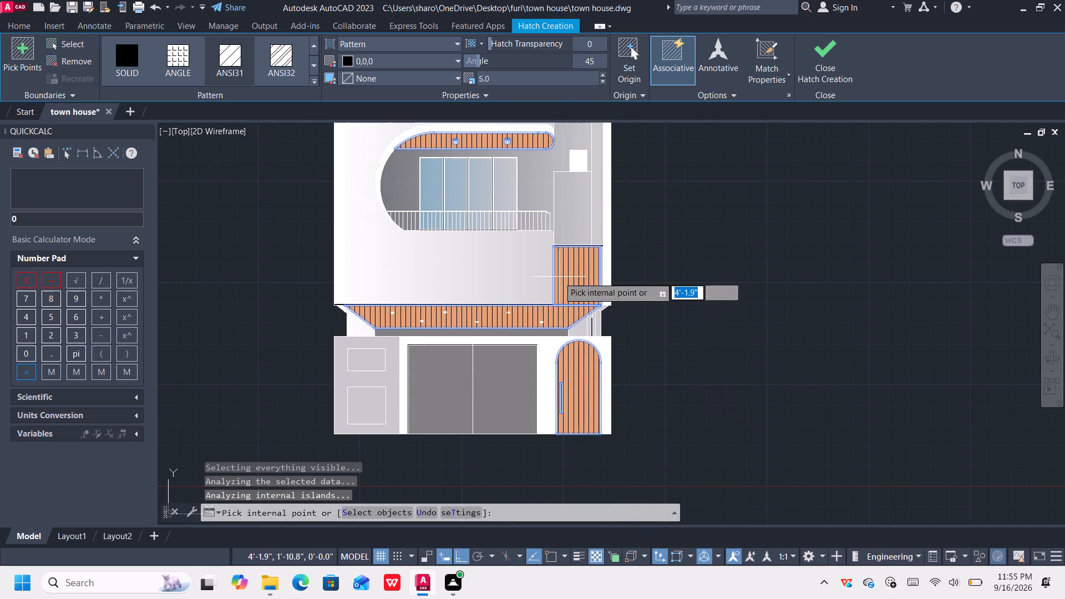
{"action": "scroll", "coordinate": [561, 270], "scroll_direction": "down", "scroll_amount": 2}
{"action": "middle_click_drag", "start_coordinate": [593, 237], "coordinate": [596, 307]}
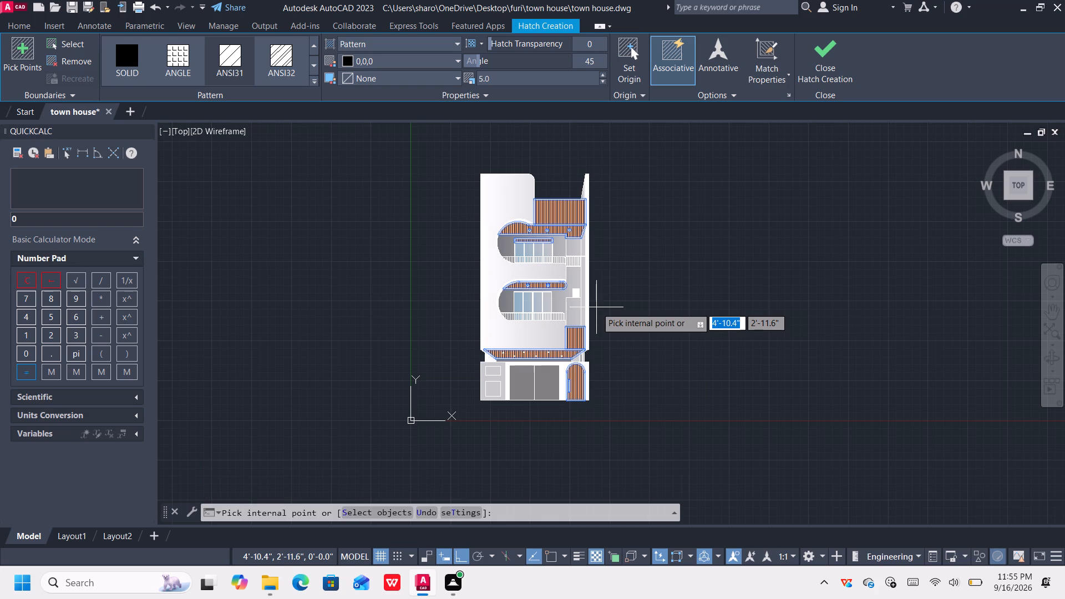
{"action": "key", "text": "Return"}
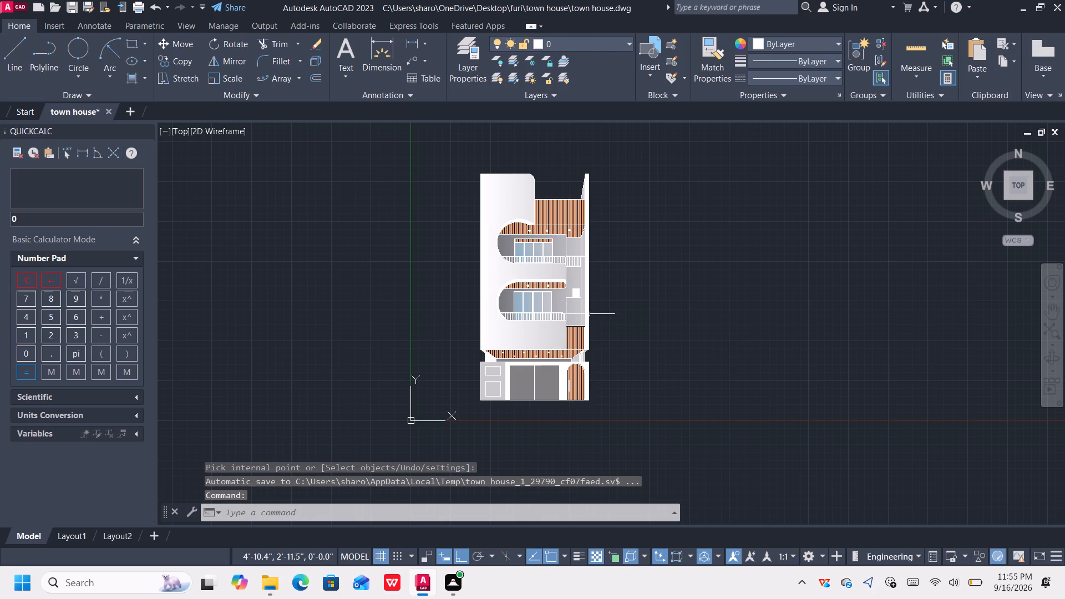
Fill the lower balcony railing's handrail with a solid black hatch.
{"action": "scroll", "coordinate": [492, 382], "scroll_direction": "up", "scroll_amount": 2}
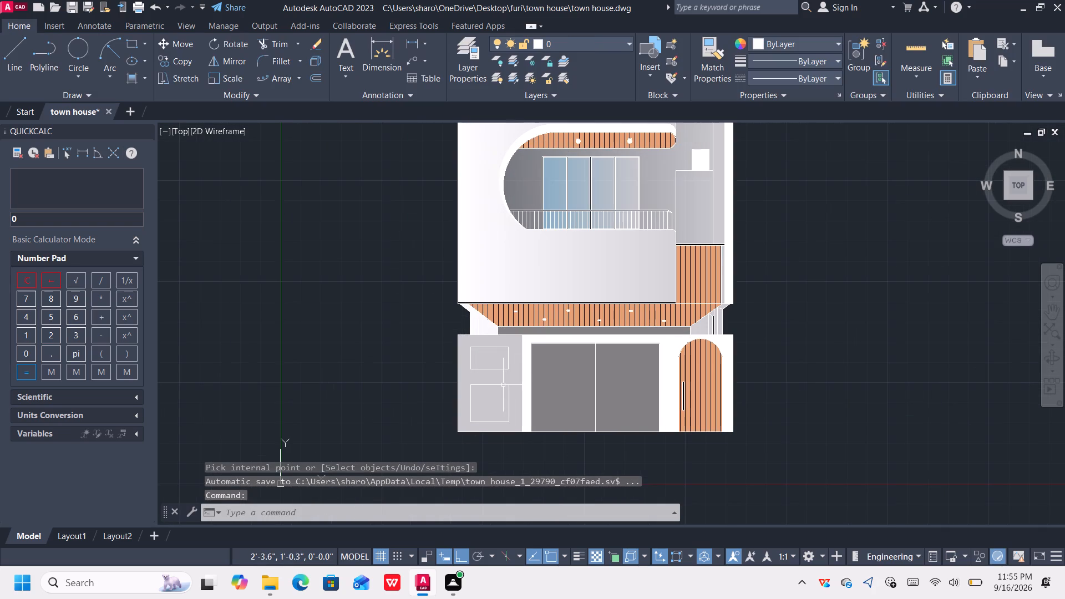
{"action": "scroll", "coordinate": [607, 181], "scroll_direction": "up", "scroll_amount": 3}
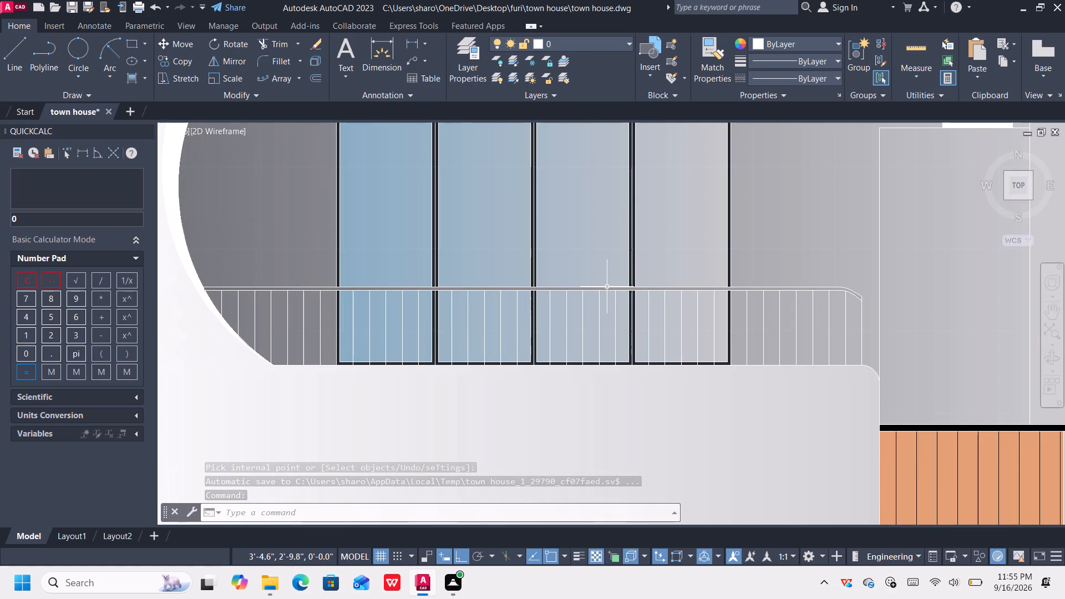
{"action": "key", "text": "h"}
{"action": "key", "text": "Return"}
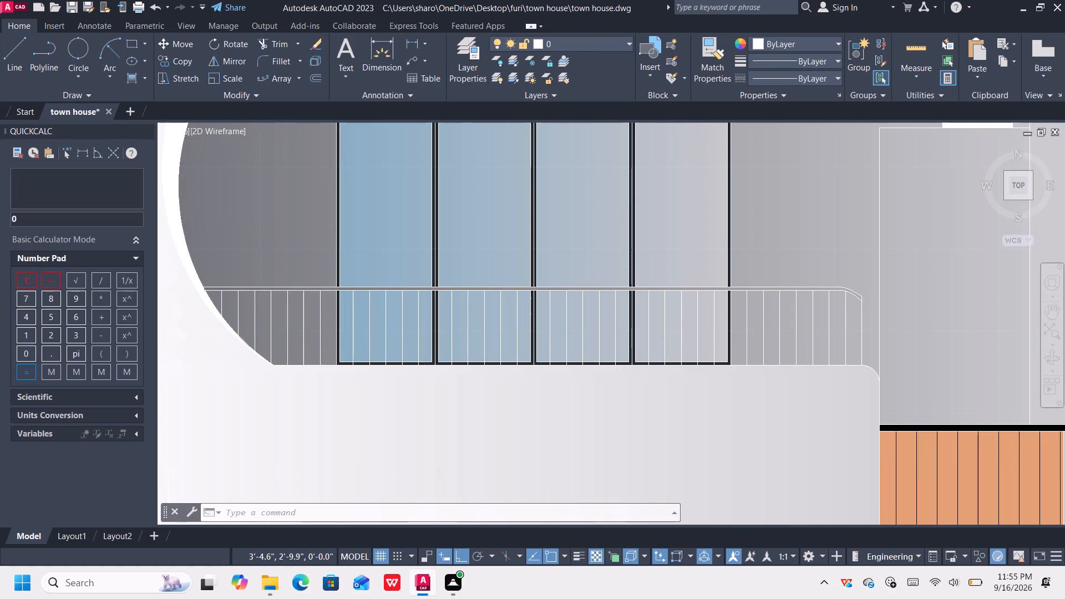
{"action": "left_click", "coordinate": [382, 288]}
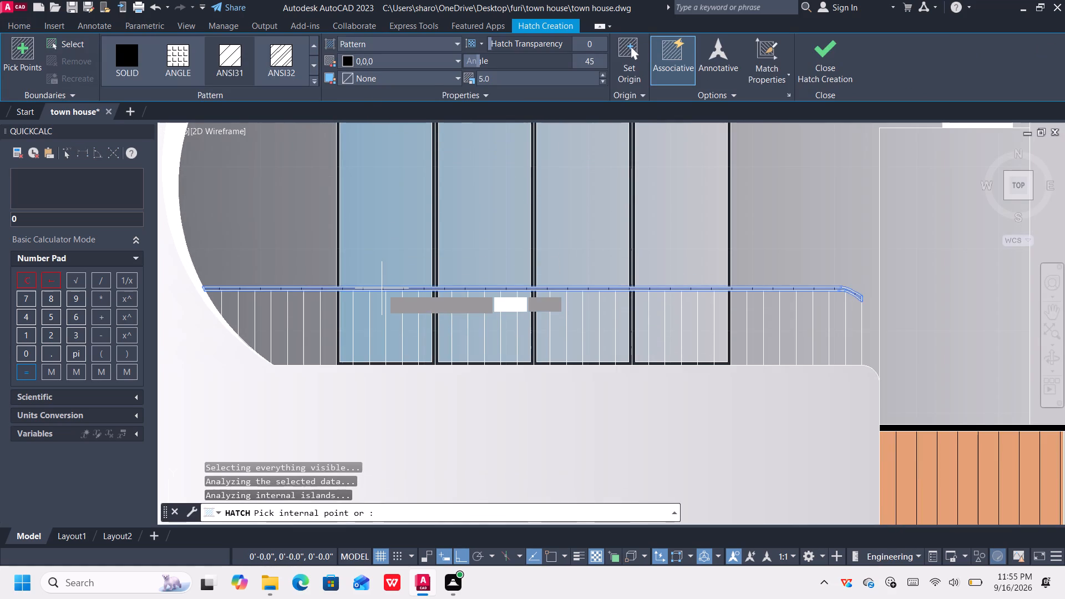
{"action": "left_click", "coordinate": [128, 68]}
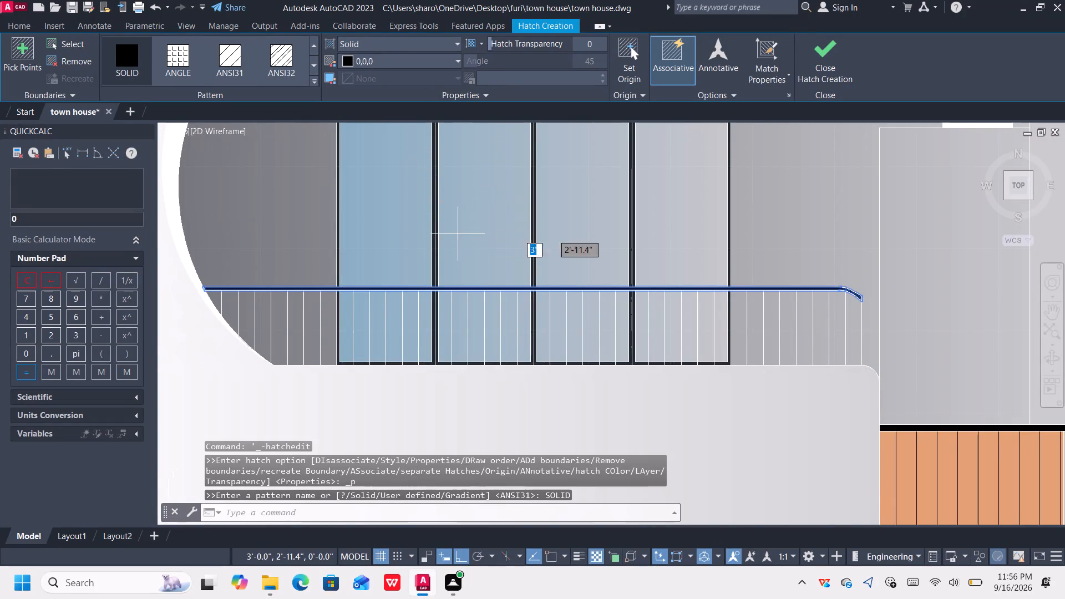
{"action": "scroll", "coordinate": [620, 214], "scroll_direction": "down", "scroll_amount": 2}
{"action": "middle_click_drag", "start_coordinate": [625, 200], "coordinate": [585, 241]}
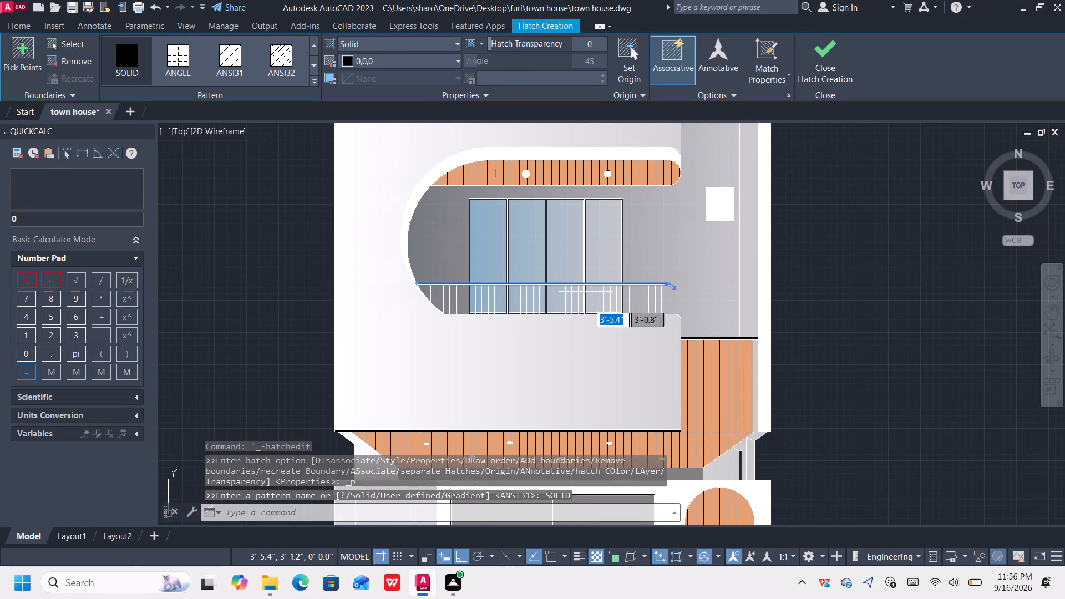
{"action": "scroll", "coordinate": [635, 435], "scroll_direction": "up", "scroll_amount": 3}
{"action": "scroll", "coordinate": [640, 404], "scroll_direction": "down", "scroll_amount": 4}
{"action": "middle_click_drag", "start_coordinate": [620, 280], "coordinate": [618, 346]}
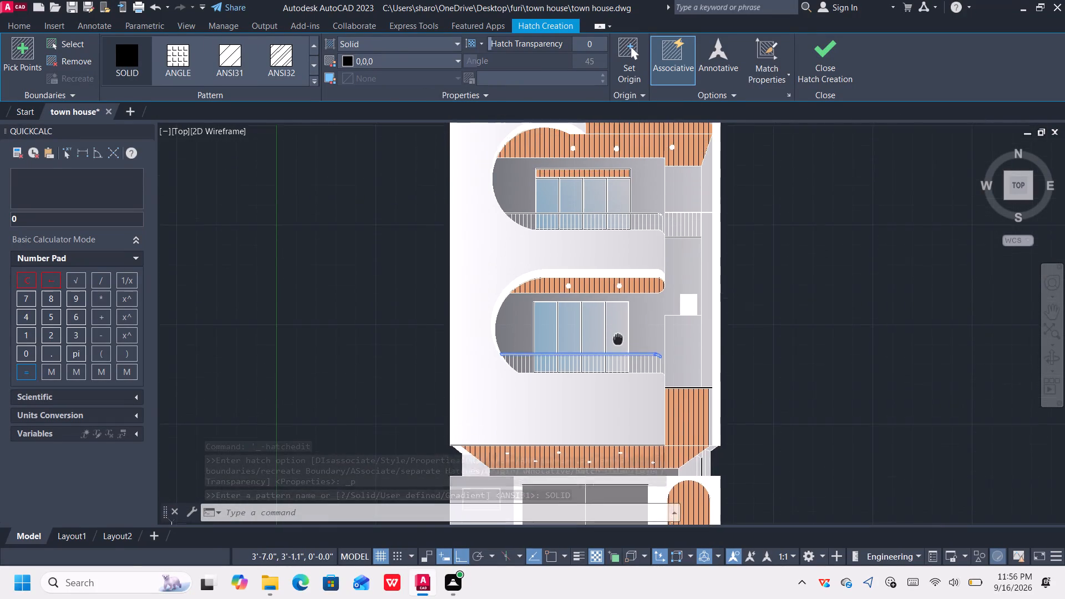
{"action": "middle_click_drag", "start_coordinate": [618, 346], "coordinate": [617, 397]}
{"action": "scroll", "coordinate": [600, 270], "scroll_direction": "up", "scroll_amount": 4}
{"action": "scroll", "coordinate": [613, 295], "scroll_direction": "down", "scroll_amount": 4}
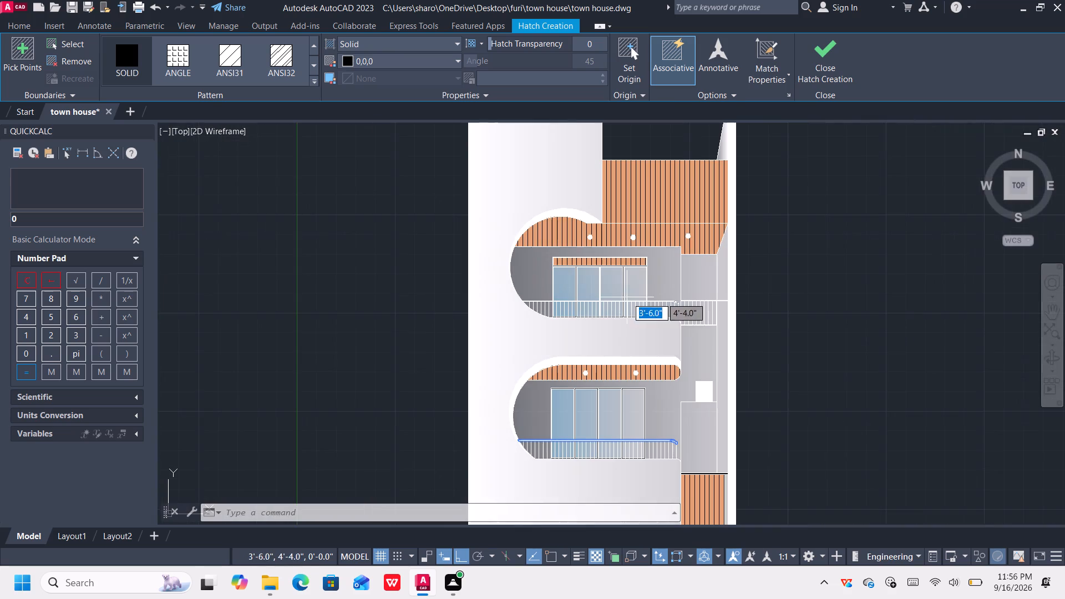
{"action": "middle_click_drag", "start_coordinate": [709, 376], "coordinate": [681, 266]}
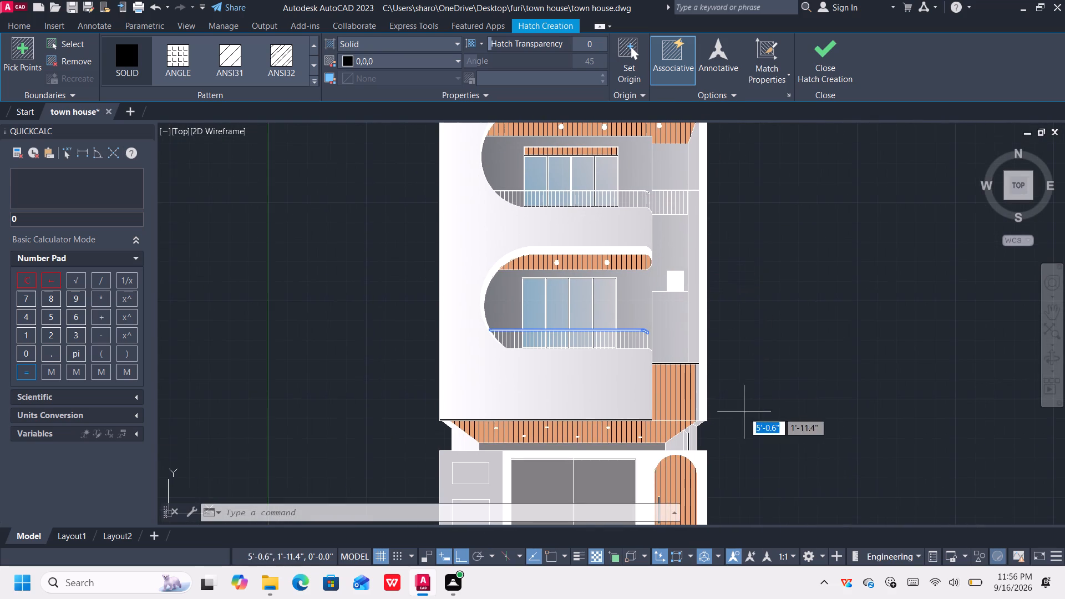
{"action": "middle_click_drag", "start_coordinate": [744, 412], "coordinate": [734, 288]}
{"action": "key", "text": "Return"}
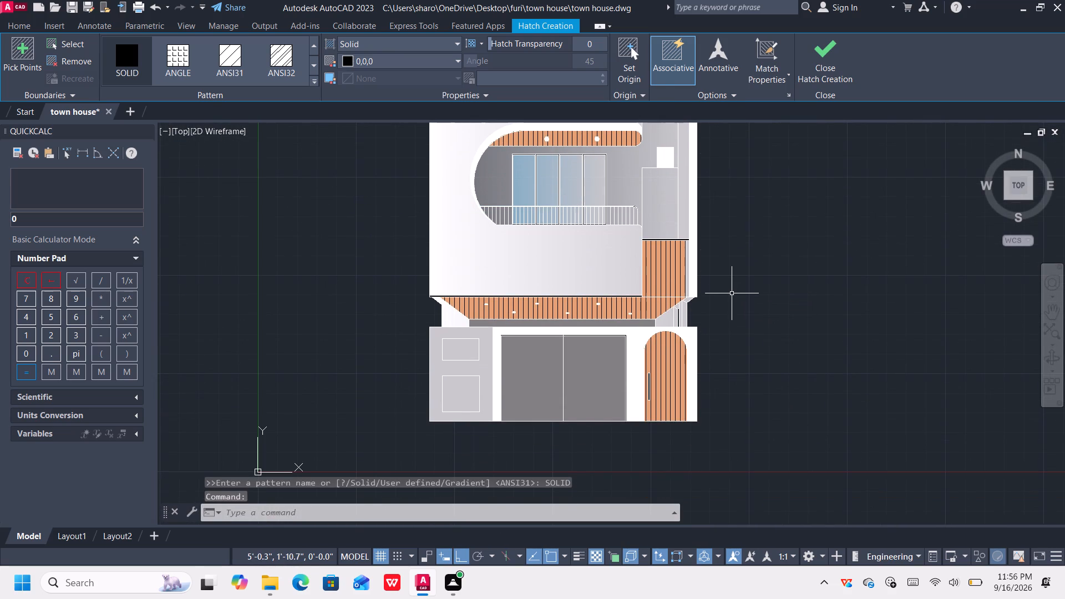
Hatch the two rectangular panels on the grey wall beside the garage door with the AR-CONC pattern.
{"action": "scroll", "coordinate": [575, 283], "scroll_direction": "up", "scroll_amount": 1}
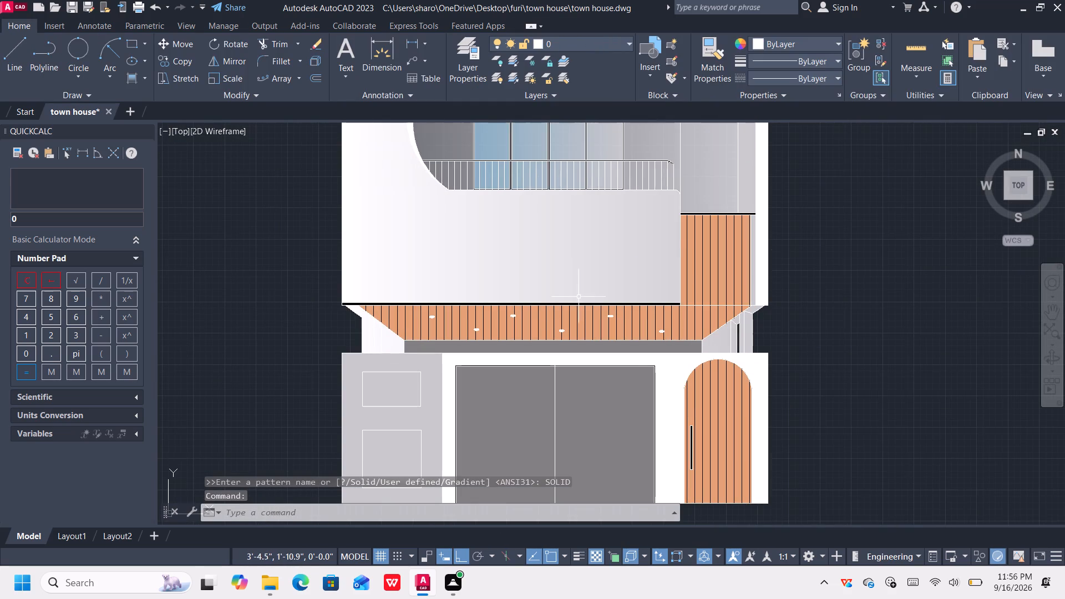
{"action": "scroll", "coordinate": [579, 294], "scroll_direction": "down", "scroll_amount": 1}
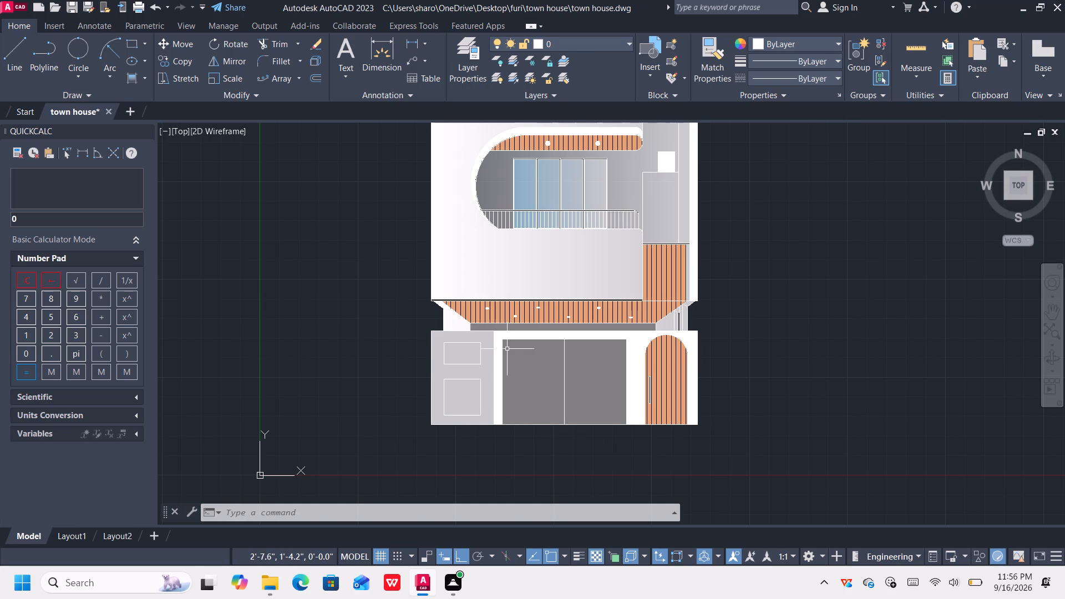
{"action": "key", "text": "h"}
{"action": "key", "text": "Return"}
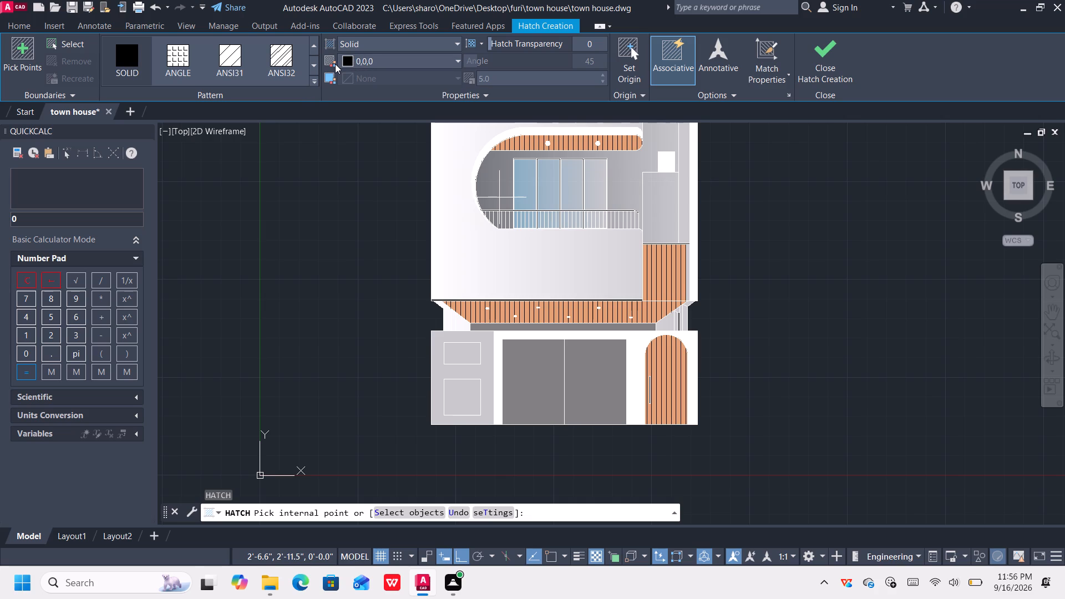
{"action": "left_click", "coordinate": [313, 82]}
{"action": "scroll", "coordinate": [198, 170], "scroll_direction": "down", "scroll_amount": 2}
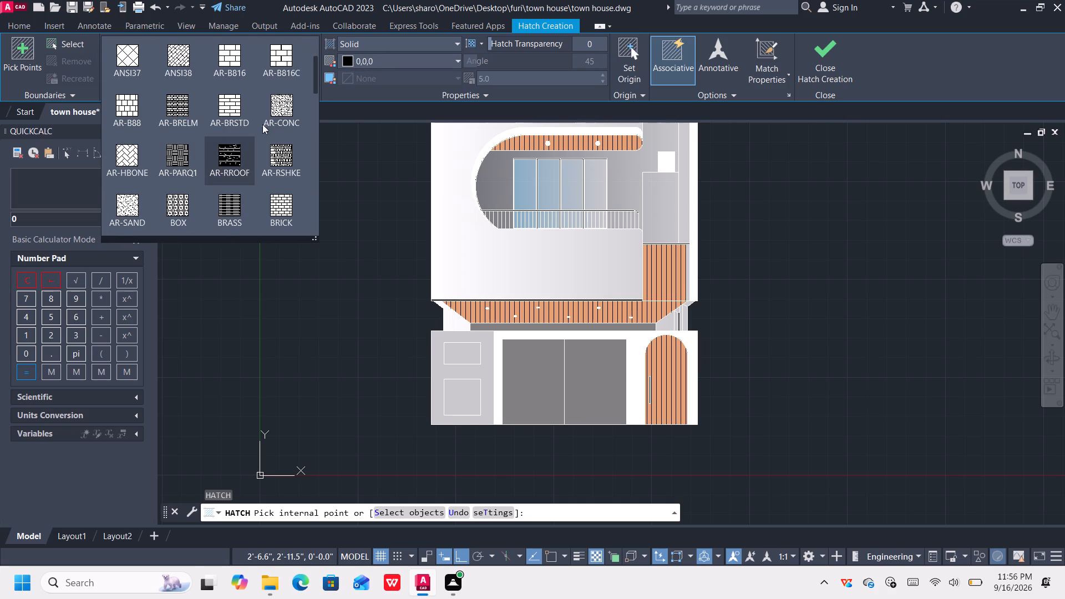
{"action": "left_click", "coordinate": [276, 112]}
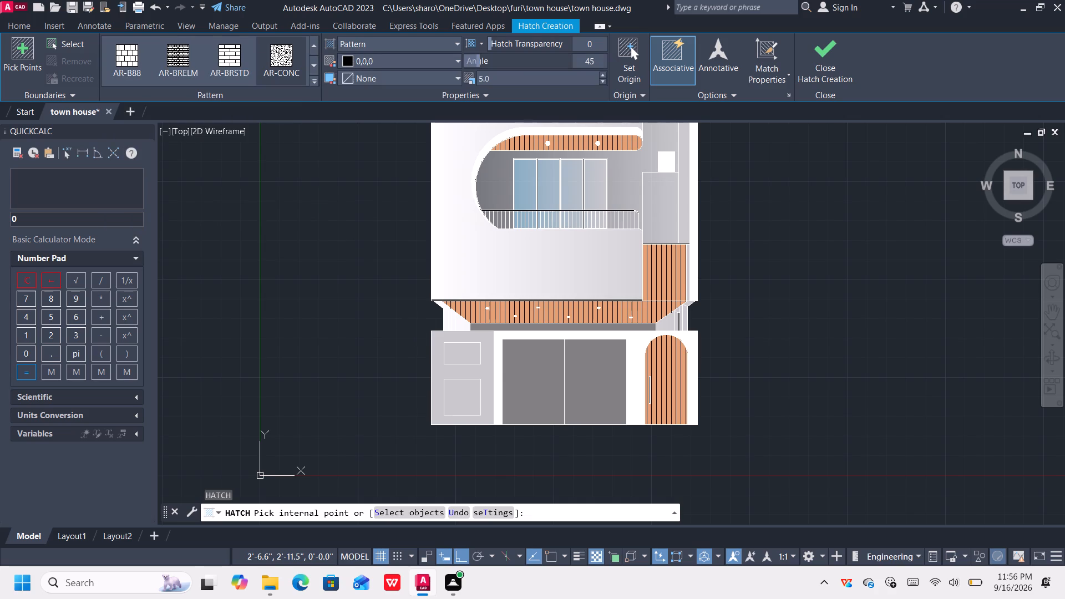
{"action": "left_click", "coordinate": [462, 354]}
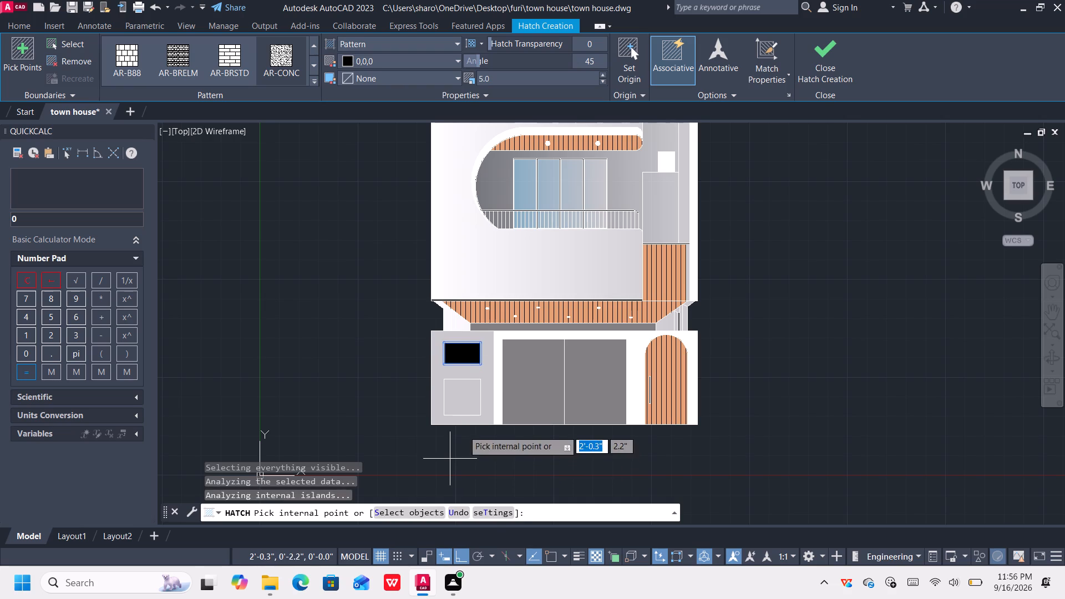
{"action": "left_click", "coordinate": [469, 396]}
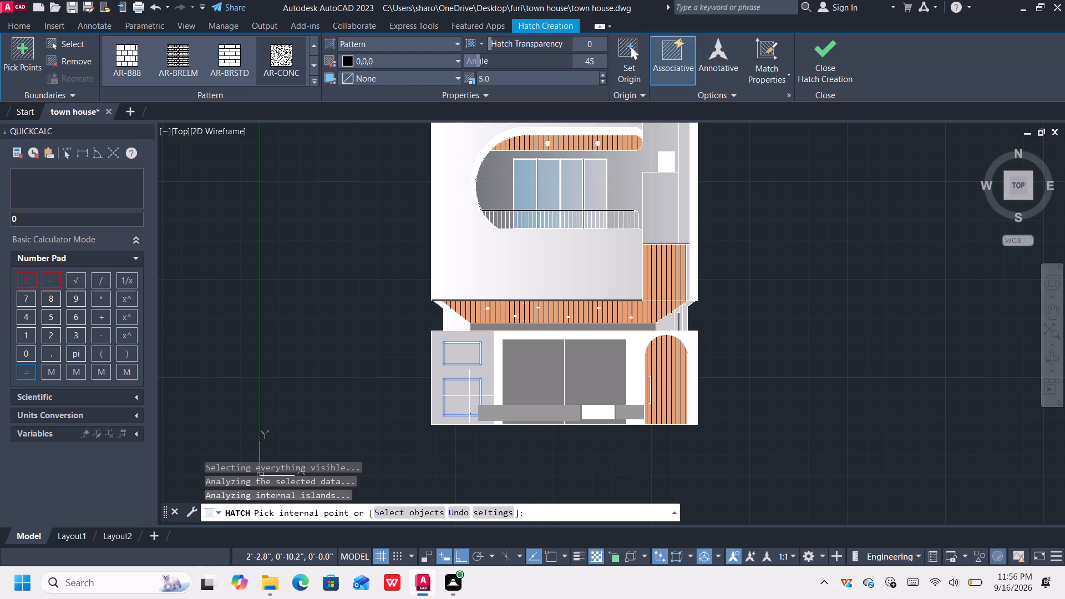
{"action": "scroll", "coordinate": [467, 360], "scroll_direction": "up", "scroll_amount": 2}
{"action": "left_click", "coordinate": [467, 360]}
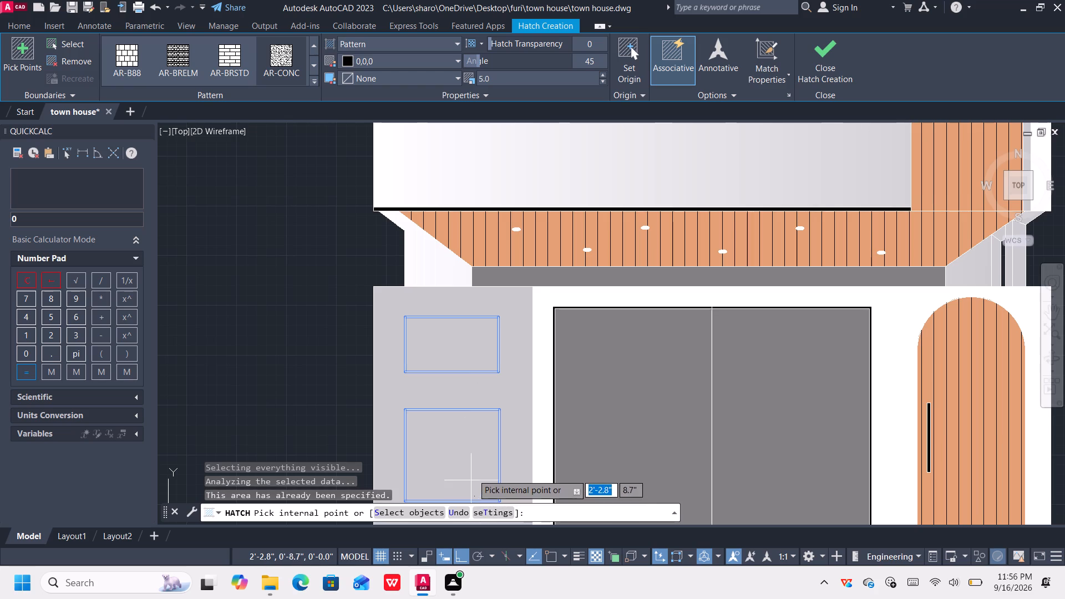
Set the panels' AR-CONC hatch scale to 5.2 and its colour to grey 99,100,102, and finish the hatch.
{"action": "double_click", "coordinate": [601, 75]}
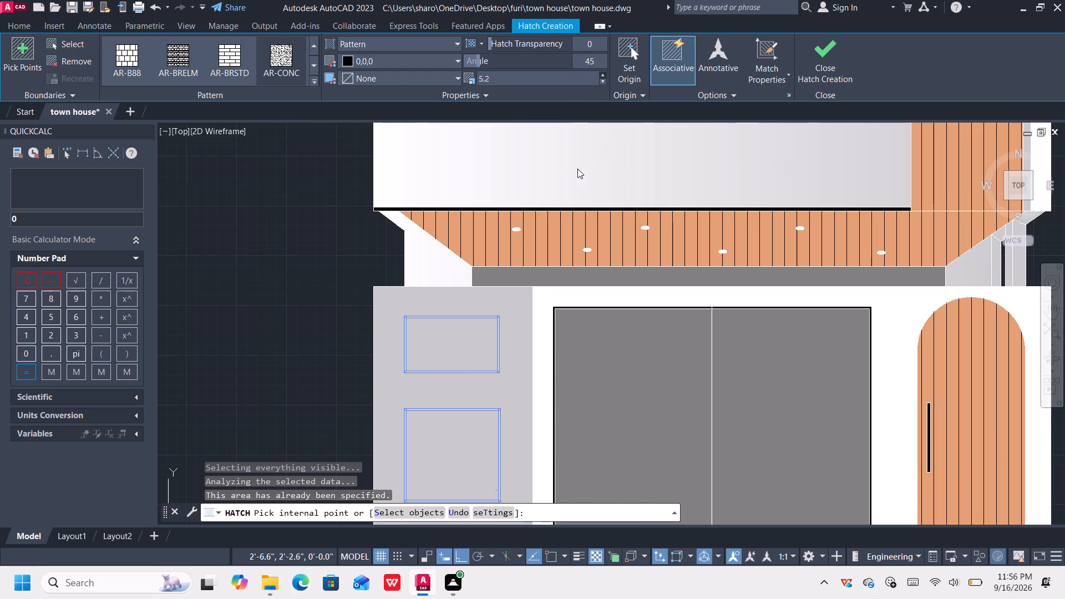
{"action": "scroll", "coordinate": [463, 356], "scroll_direction": "down", "scroll_amount": 4}
{"action": "scroll", "coordinate": [428, 238], "scroll_direction": "up", "scroll_amount": 1}
{"action": "left_click", "coordinate": [412, 64]}
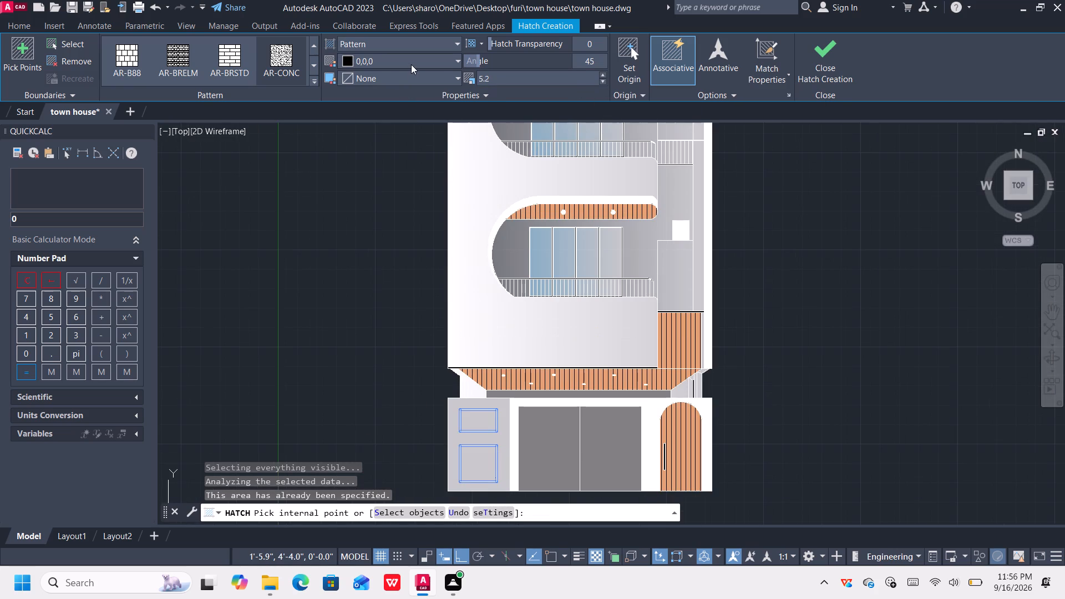
{"action": "left_click", "coordinate": [348, 120]}
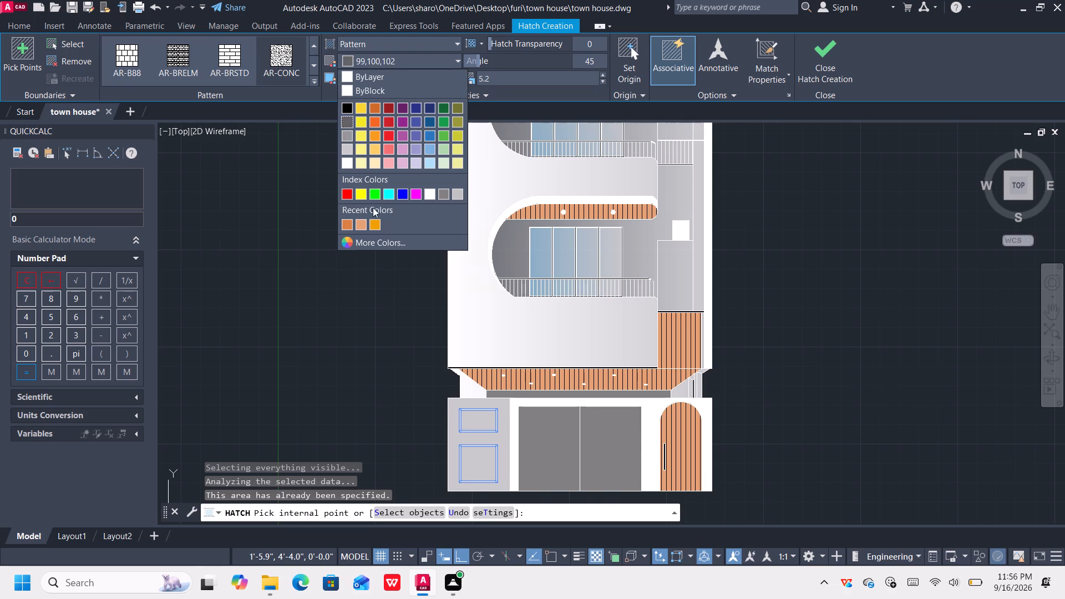
{"action": "scroll", "coordinate": [342, 308], "scroll_direction": "down", "scroll_amount": 2}
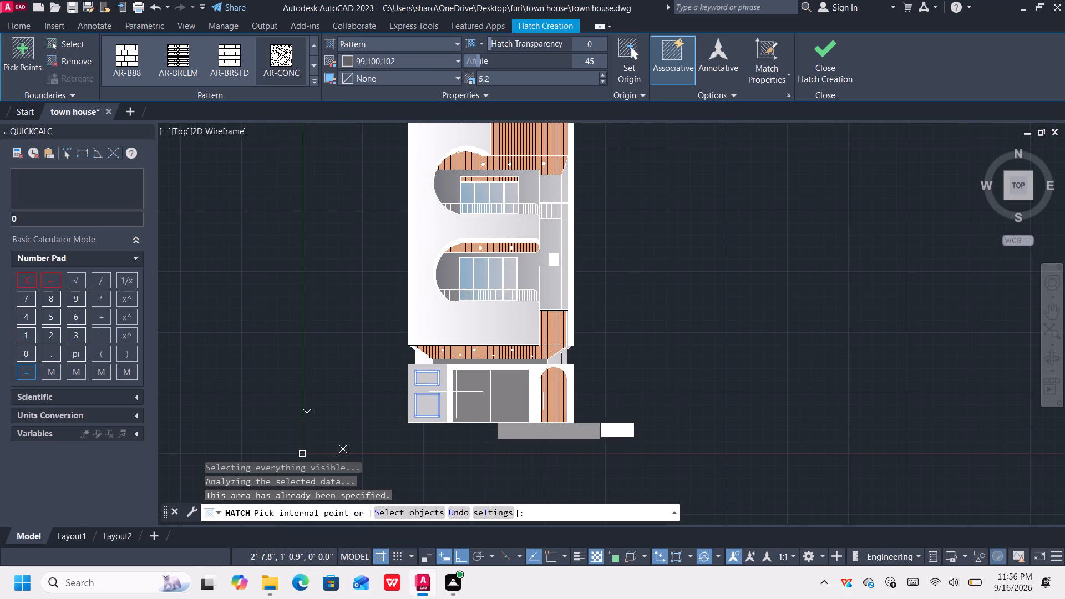
{"action": "key", "text": "Return"}
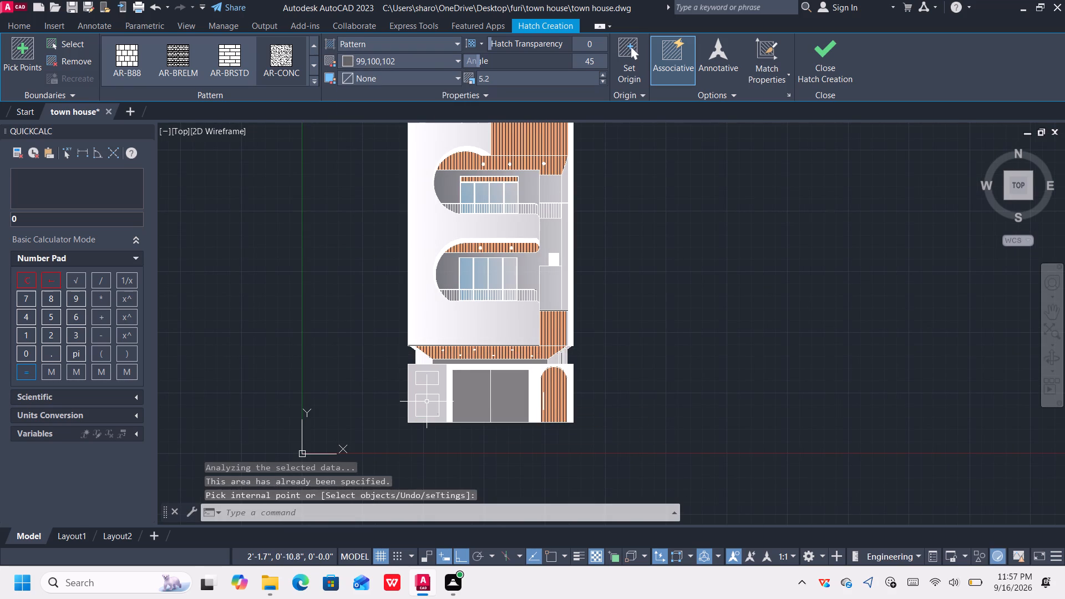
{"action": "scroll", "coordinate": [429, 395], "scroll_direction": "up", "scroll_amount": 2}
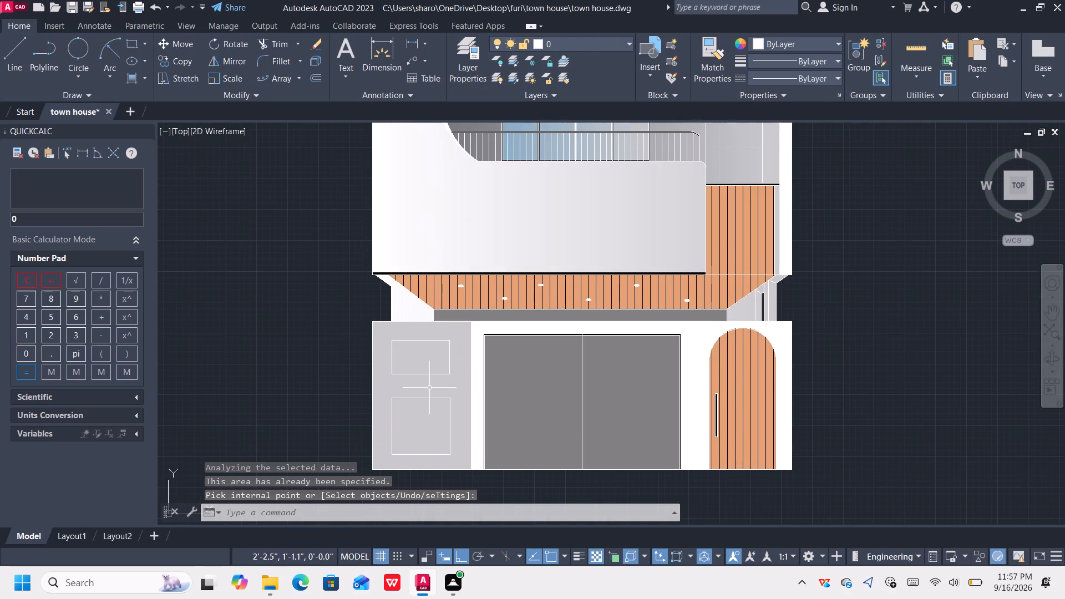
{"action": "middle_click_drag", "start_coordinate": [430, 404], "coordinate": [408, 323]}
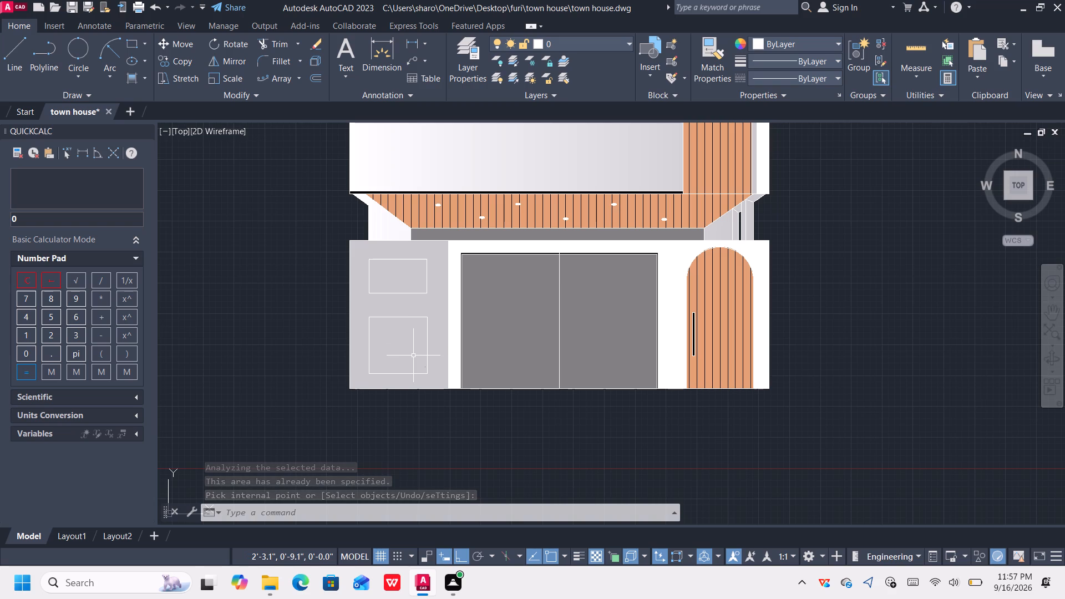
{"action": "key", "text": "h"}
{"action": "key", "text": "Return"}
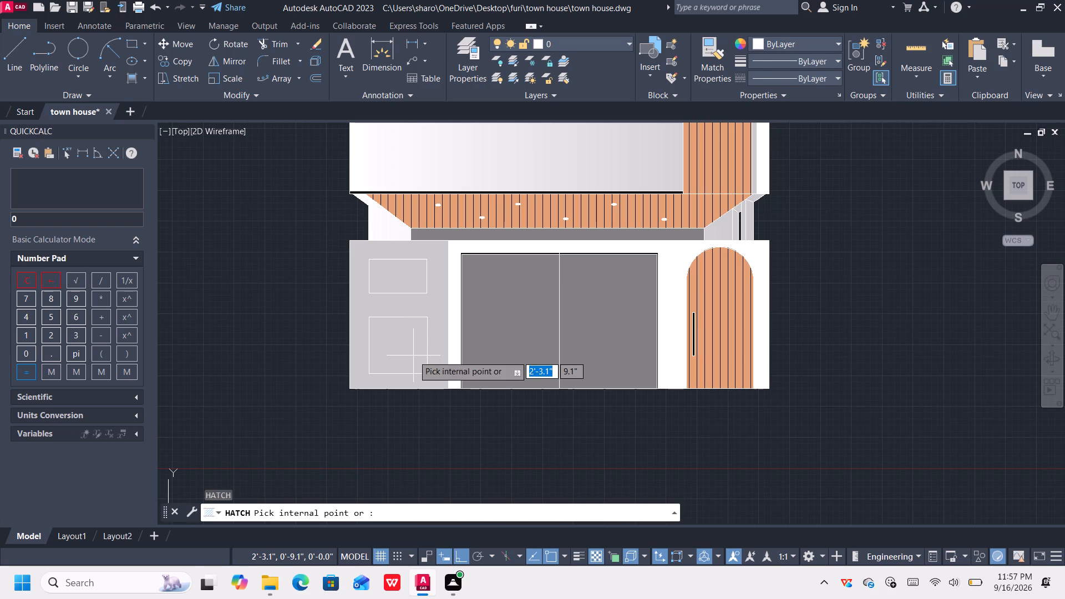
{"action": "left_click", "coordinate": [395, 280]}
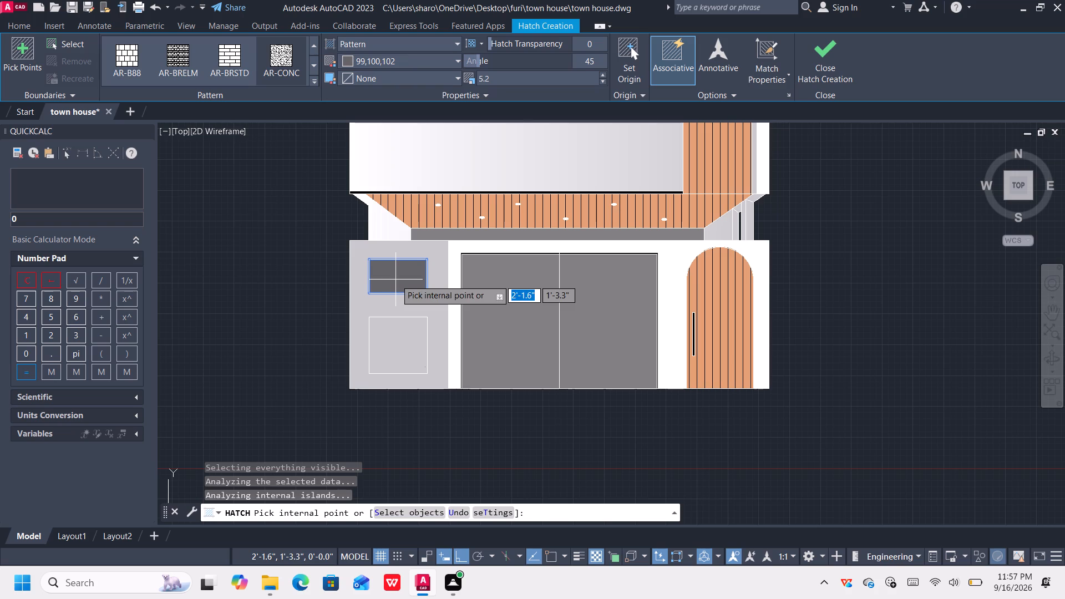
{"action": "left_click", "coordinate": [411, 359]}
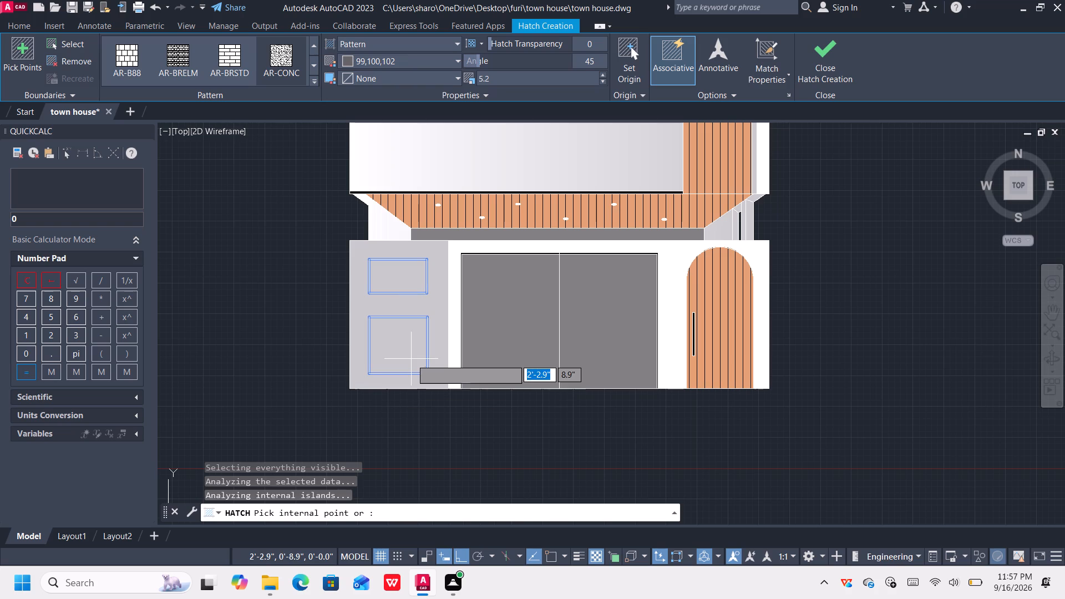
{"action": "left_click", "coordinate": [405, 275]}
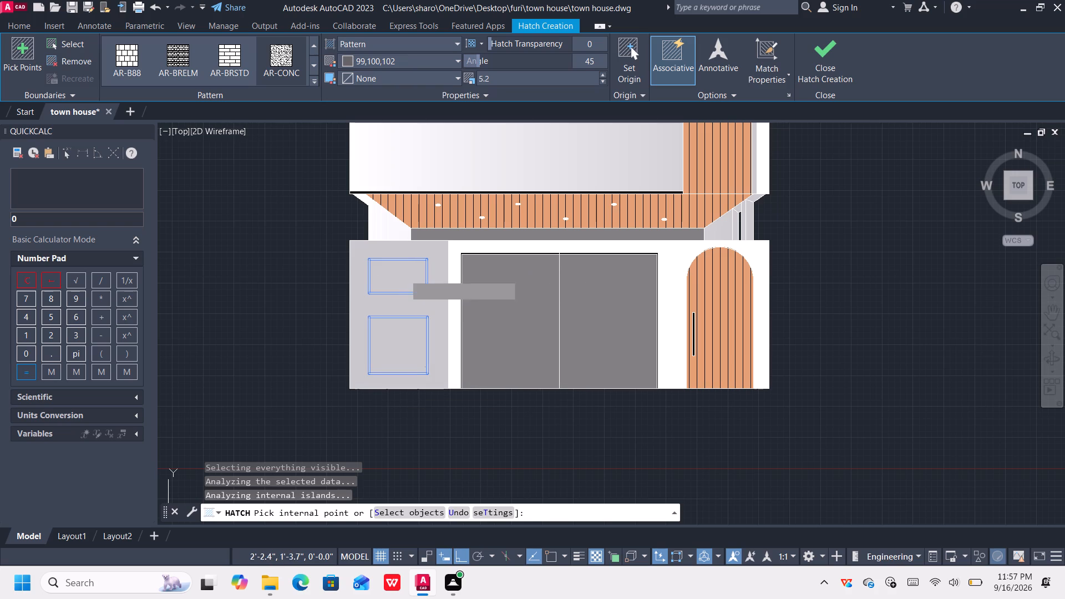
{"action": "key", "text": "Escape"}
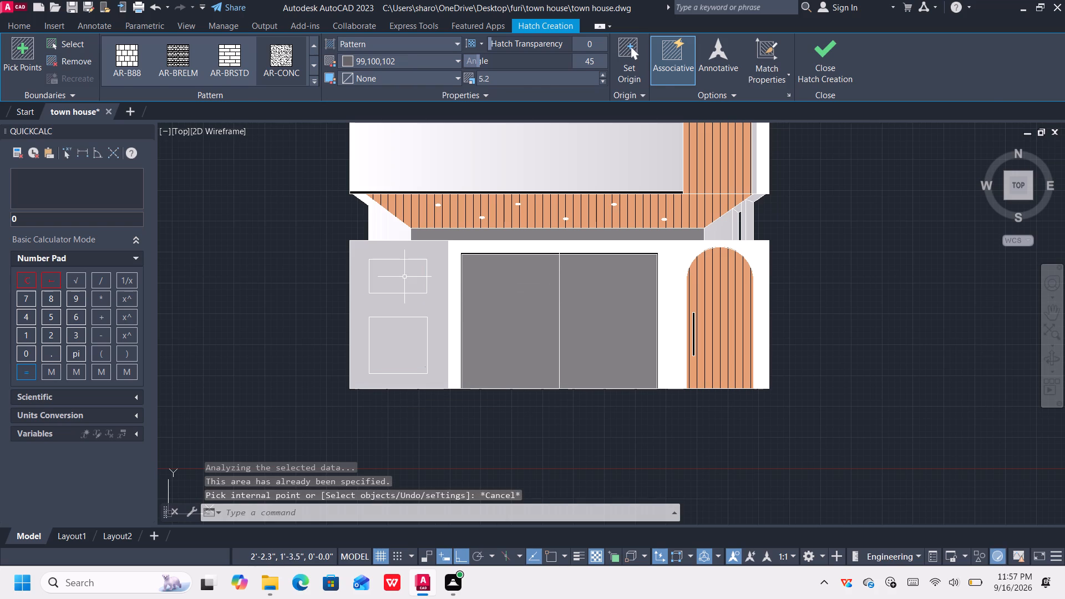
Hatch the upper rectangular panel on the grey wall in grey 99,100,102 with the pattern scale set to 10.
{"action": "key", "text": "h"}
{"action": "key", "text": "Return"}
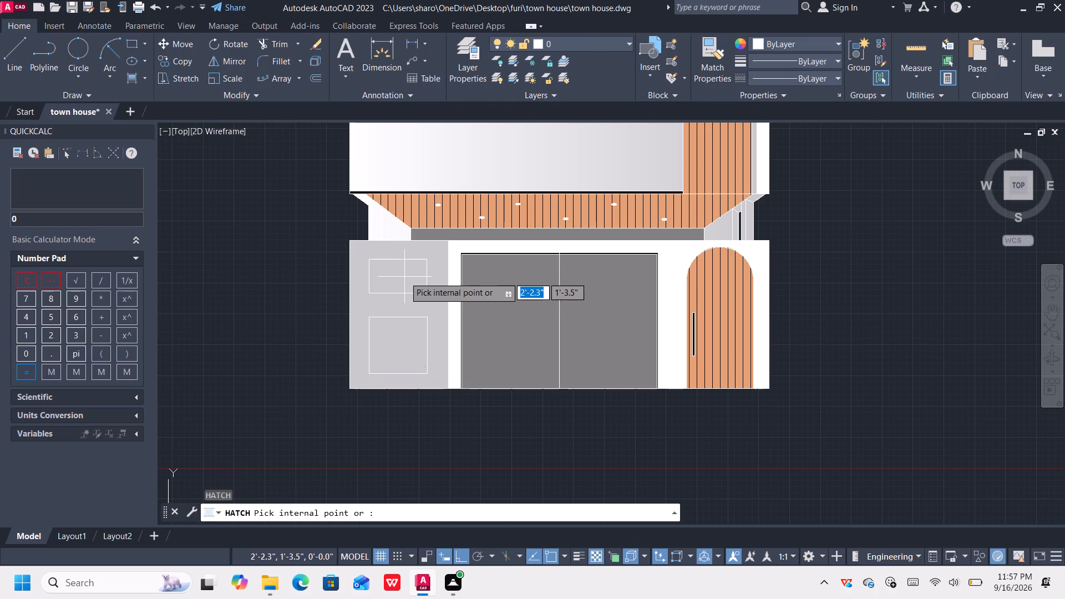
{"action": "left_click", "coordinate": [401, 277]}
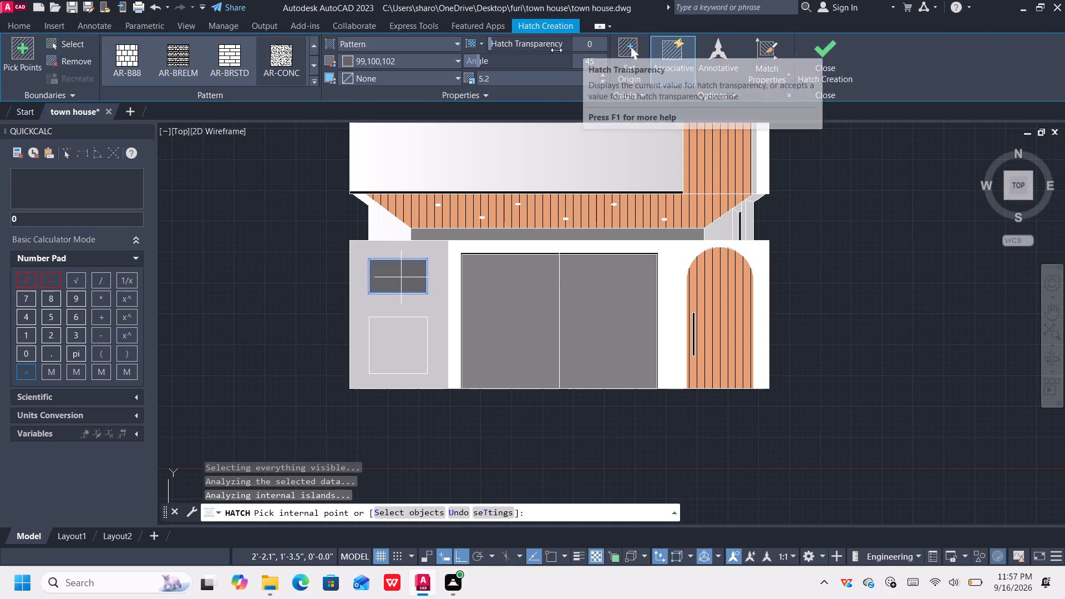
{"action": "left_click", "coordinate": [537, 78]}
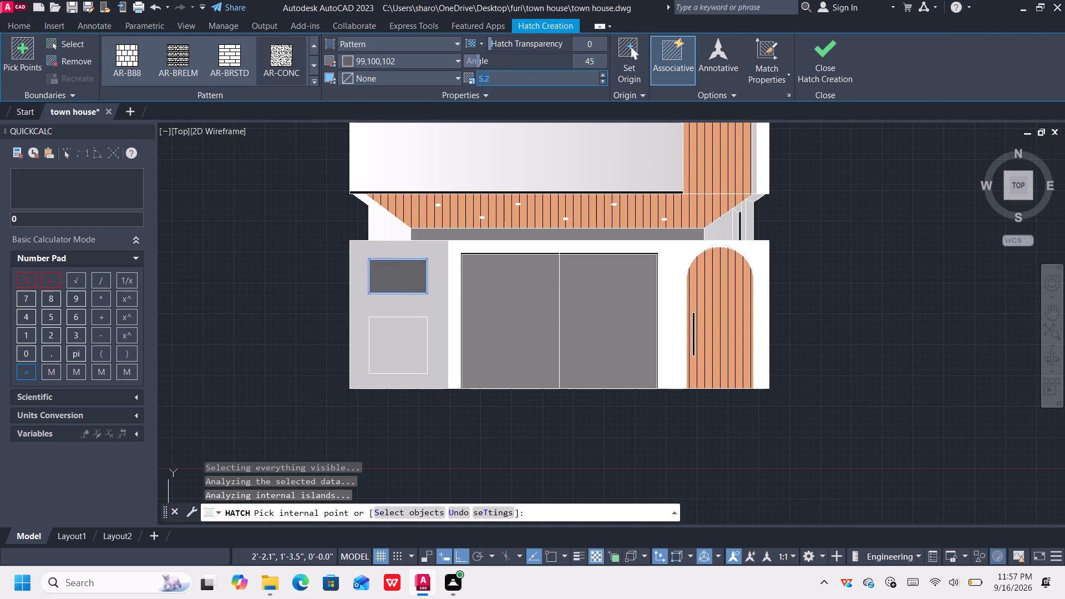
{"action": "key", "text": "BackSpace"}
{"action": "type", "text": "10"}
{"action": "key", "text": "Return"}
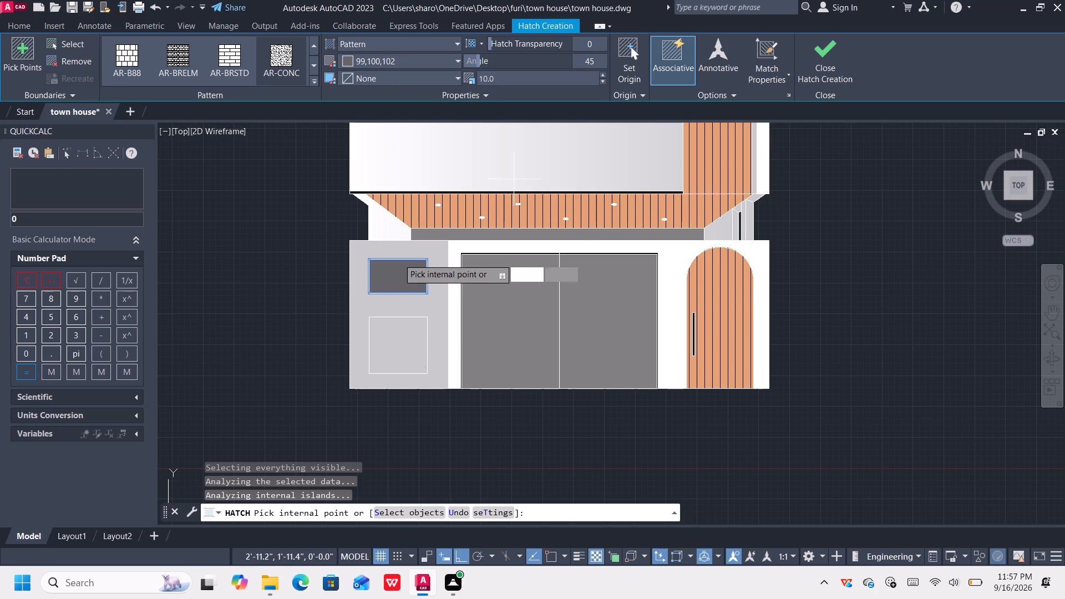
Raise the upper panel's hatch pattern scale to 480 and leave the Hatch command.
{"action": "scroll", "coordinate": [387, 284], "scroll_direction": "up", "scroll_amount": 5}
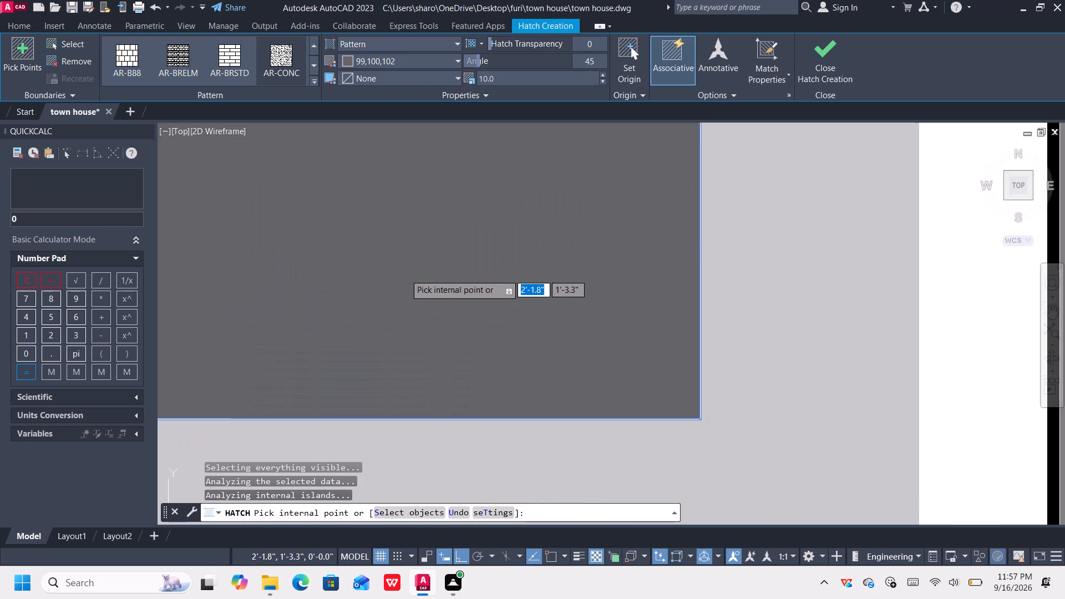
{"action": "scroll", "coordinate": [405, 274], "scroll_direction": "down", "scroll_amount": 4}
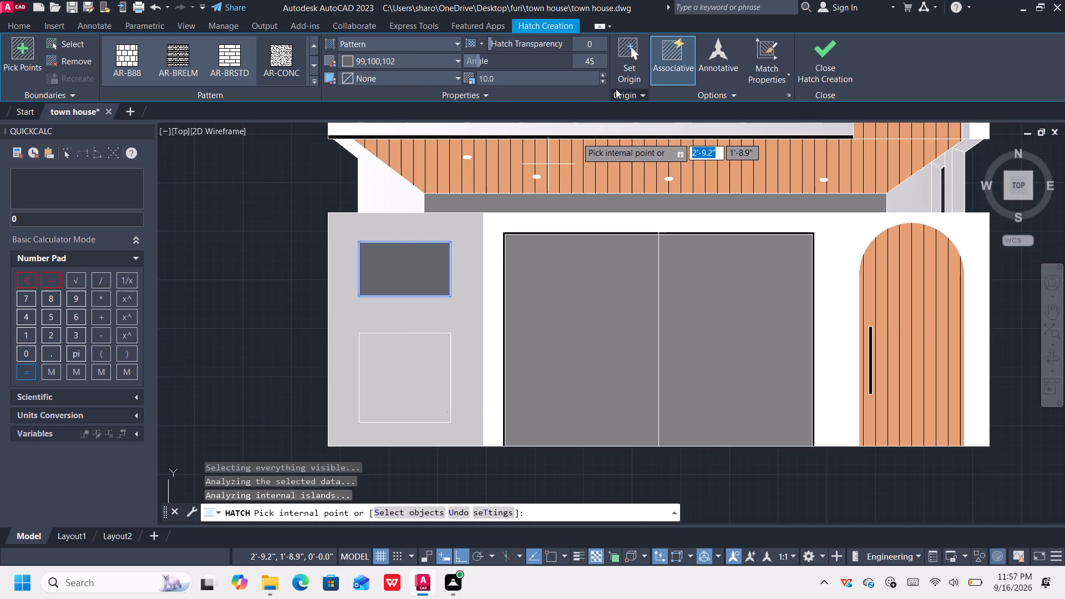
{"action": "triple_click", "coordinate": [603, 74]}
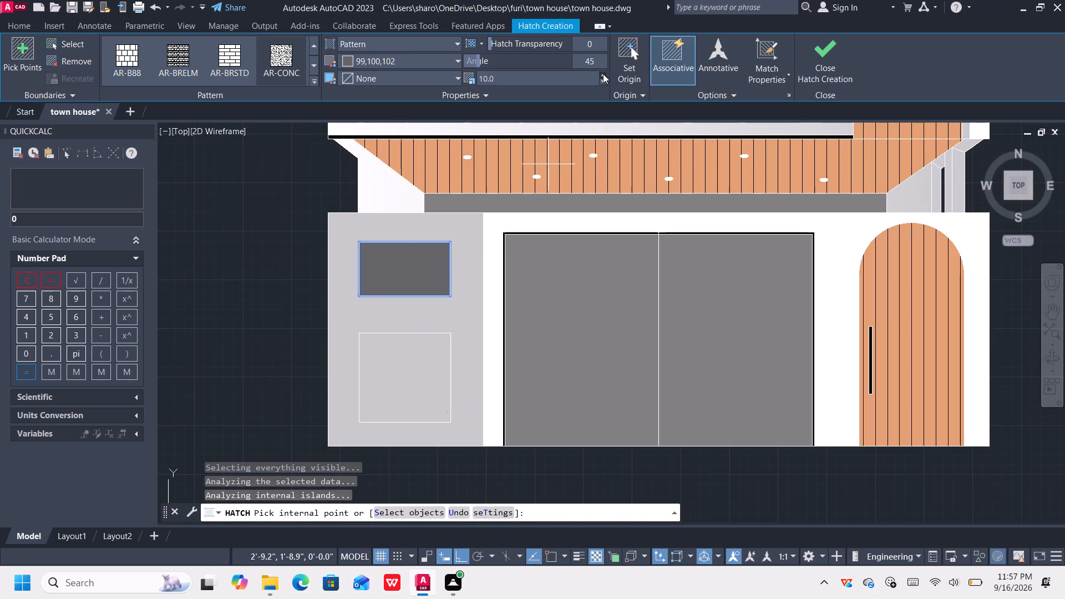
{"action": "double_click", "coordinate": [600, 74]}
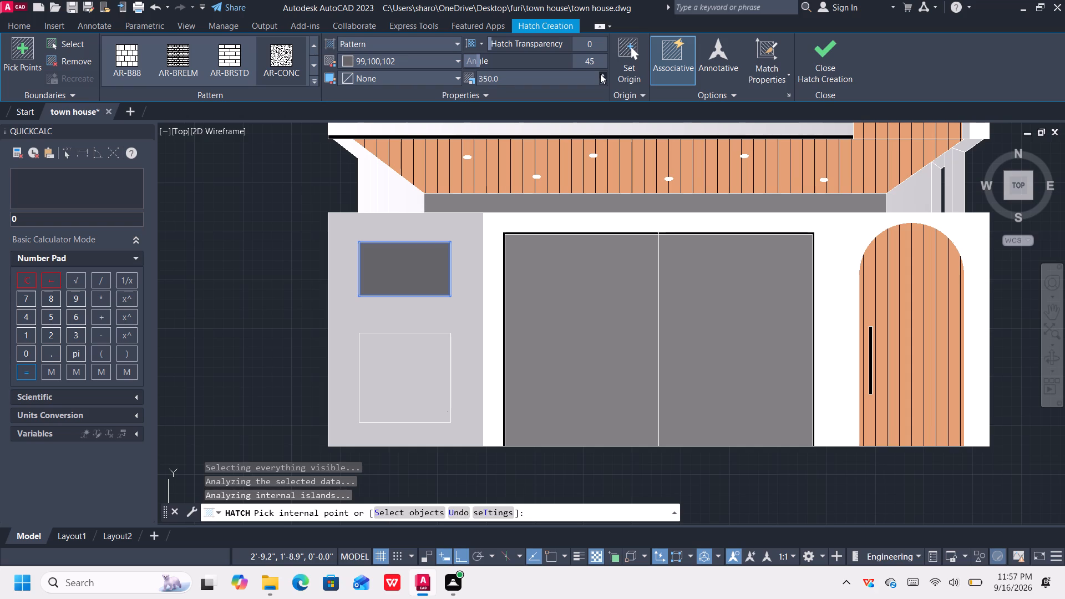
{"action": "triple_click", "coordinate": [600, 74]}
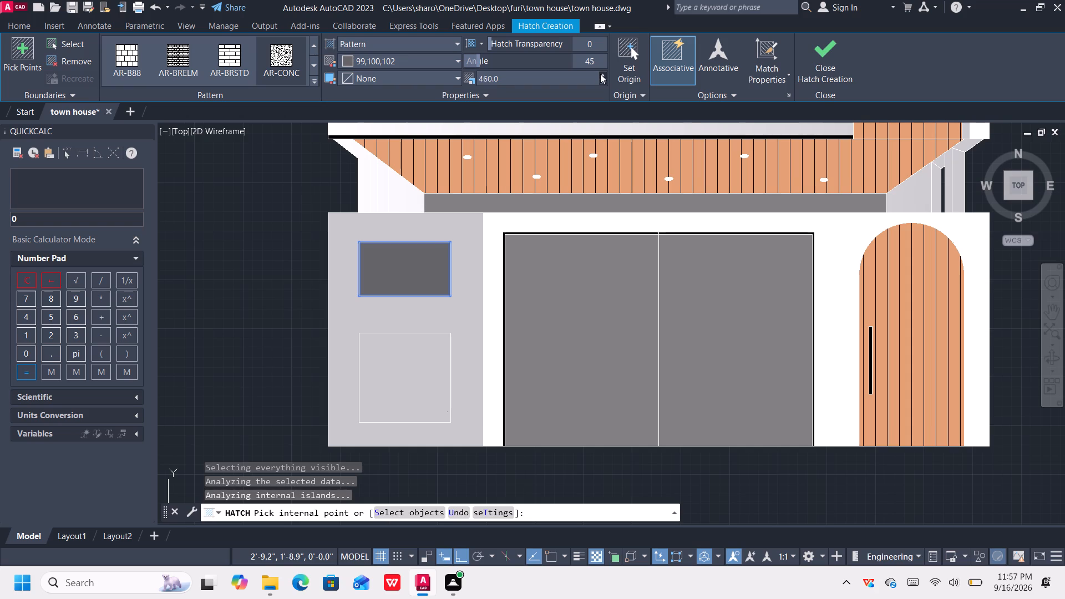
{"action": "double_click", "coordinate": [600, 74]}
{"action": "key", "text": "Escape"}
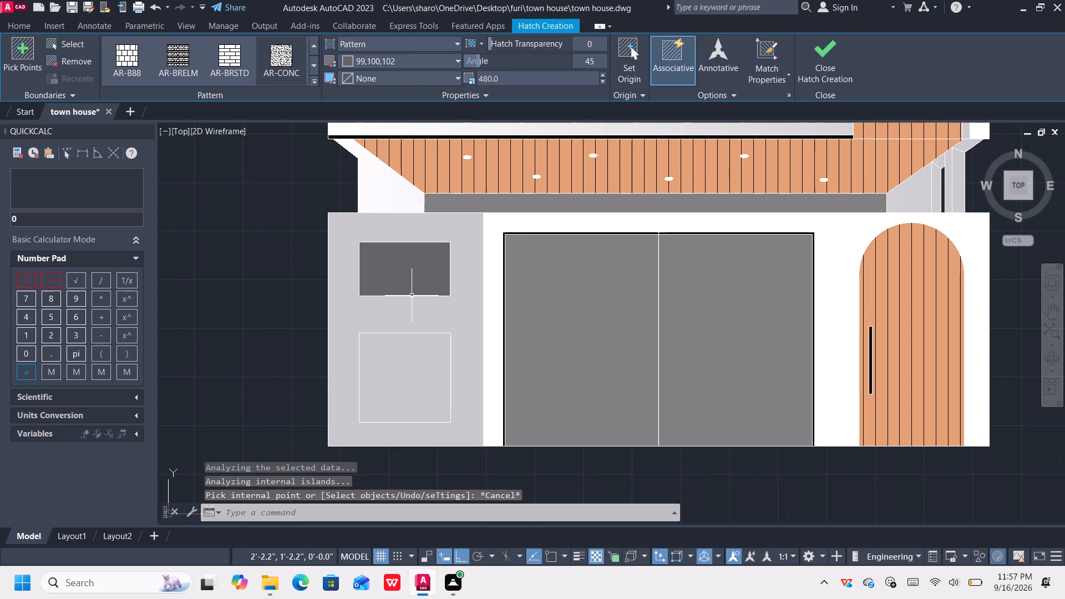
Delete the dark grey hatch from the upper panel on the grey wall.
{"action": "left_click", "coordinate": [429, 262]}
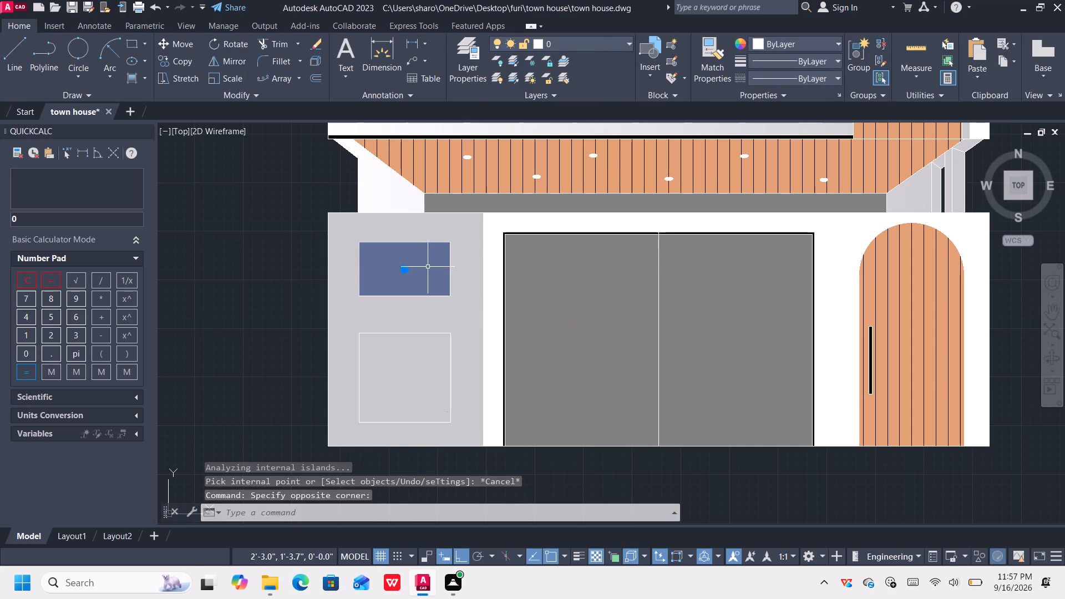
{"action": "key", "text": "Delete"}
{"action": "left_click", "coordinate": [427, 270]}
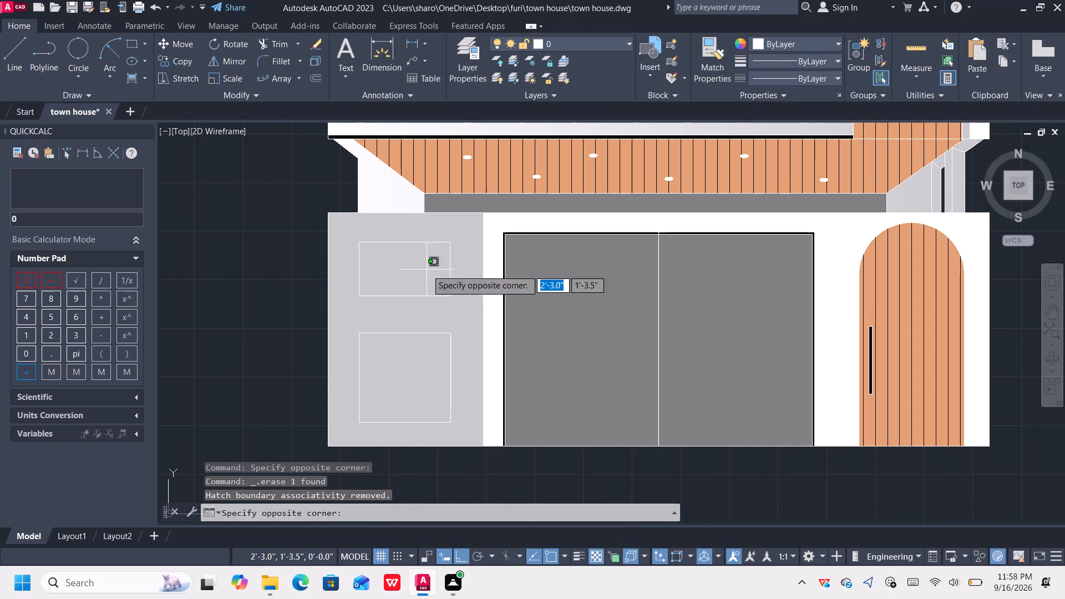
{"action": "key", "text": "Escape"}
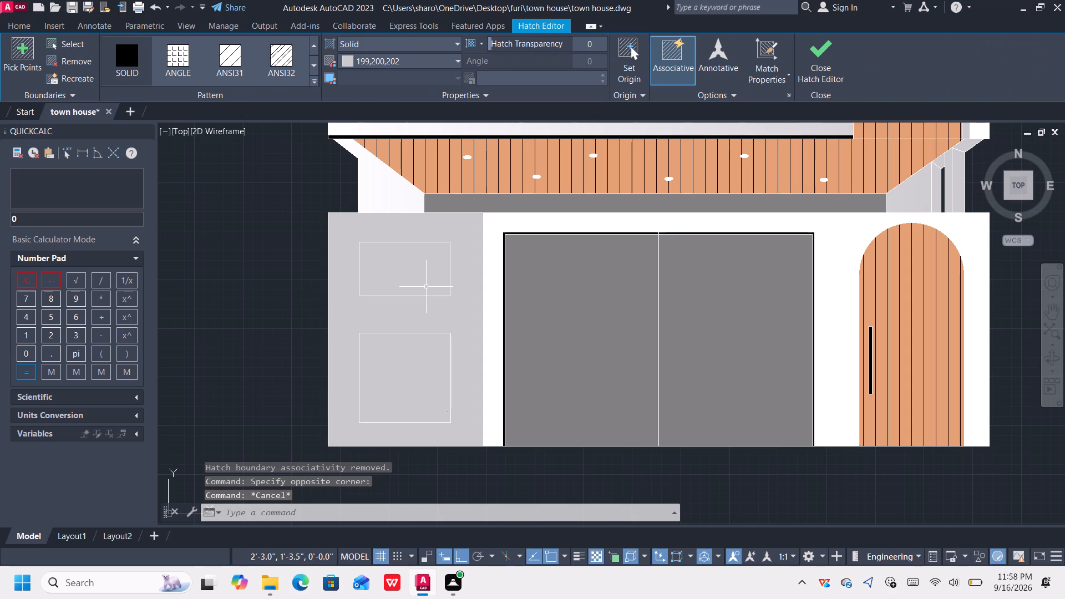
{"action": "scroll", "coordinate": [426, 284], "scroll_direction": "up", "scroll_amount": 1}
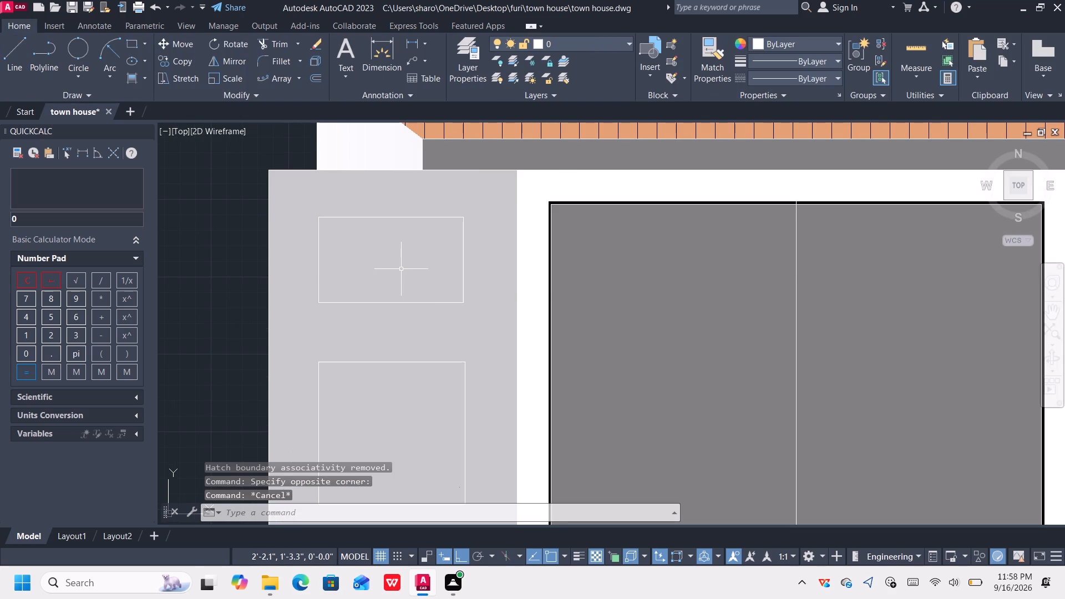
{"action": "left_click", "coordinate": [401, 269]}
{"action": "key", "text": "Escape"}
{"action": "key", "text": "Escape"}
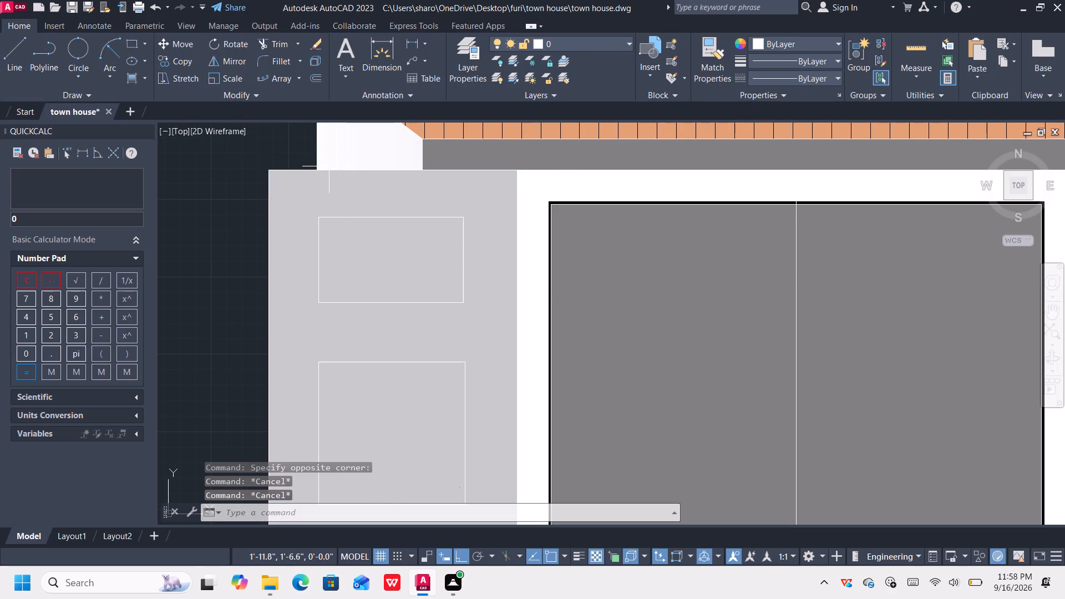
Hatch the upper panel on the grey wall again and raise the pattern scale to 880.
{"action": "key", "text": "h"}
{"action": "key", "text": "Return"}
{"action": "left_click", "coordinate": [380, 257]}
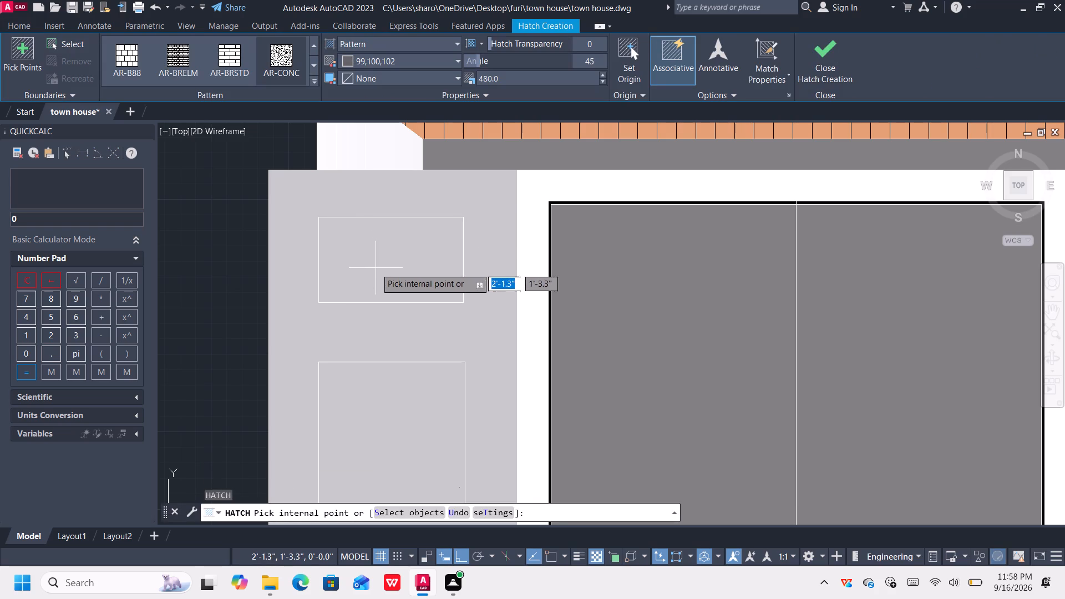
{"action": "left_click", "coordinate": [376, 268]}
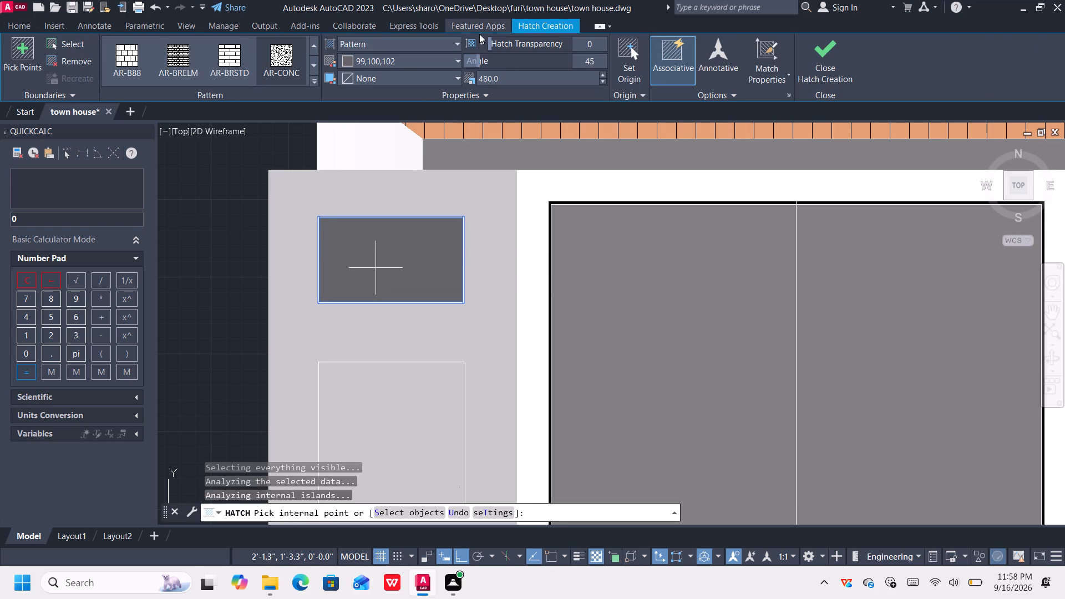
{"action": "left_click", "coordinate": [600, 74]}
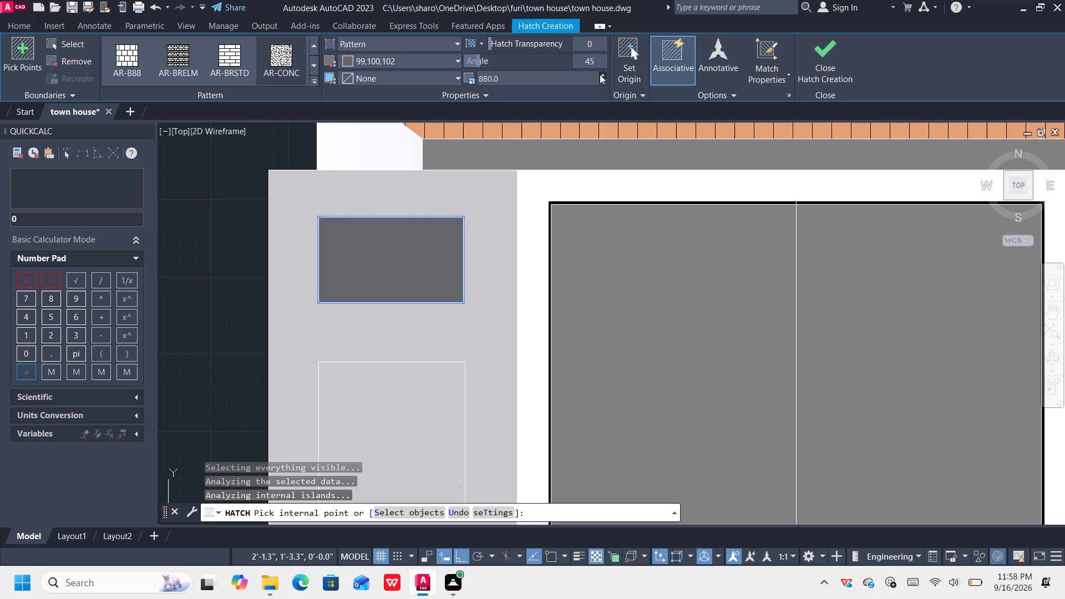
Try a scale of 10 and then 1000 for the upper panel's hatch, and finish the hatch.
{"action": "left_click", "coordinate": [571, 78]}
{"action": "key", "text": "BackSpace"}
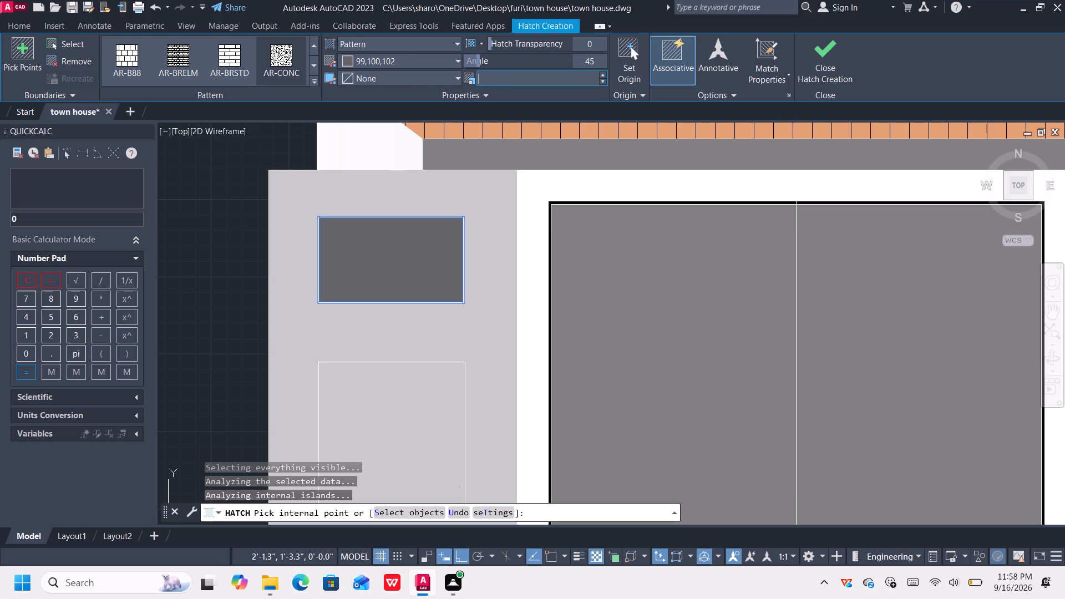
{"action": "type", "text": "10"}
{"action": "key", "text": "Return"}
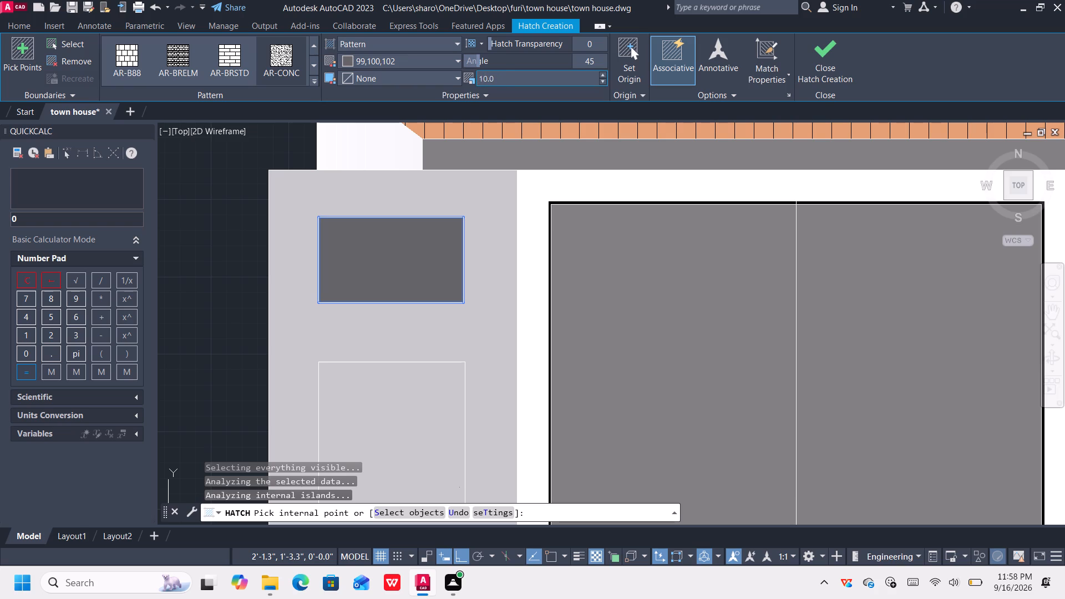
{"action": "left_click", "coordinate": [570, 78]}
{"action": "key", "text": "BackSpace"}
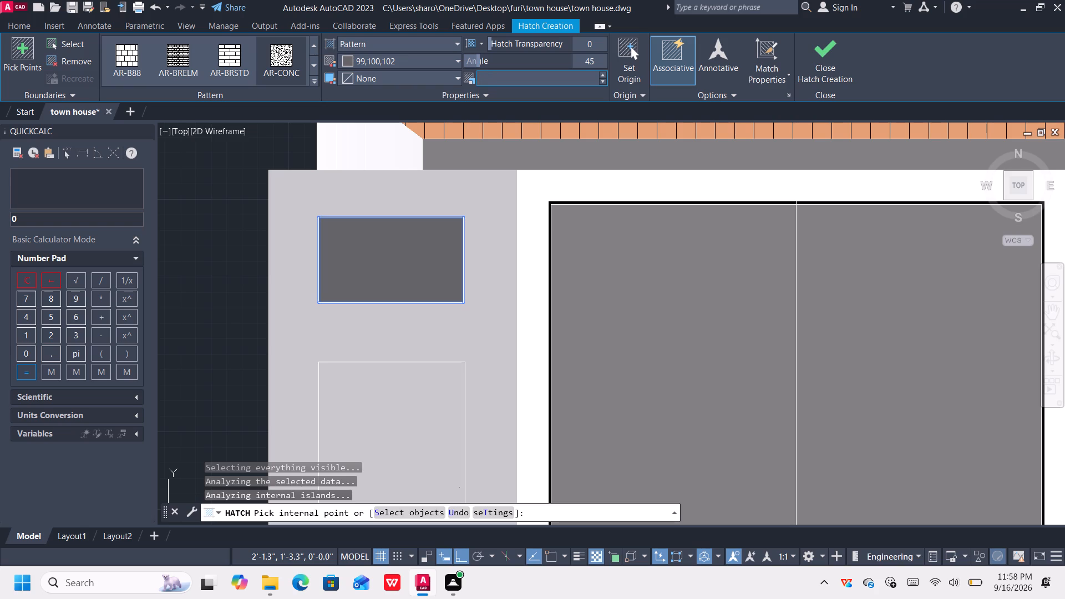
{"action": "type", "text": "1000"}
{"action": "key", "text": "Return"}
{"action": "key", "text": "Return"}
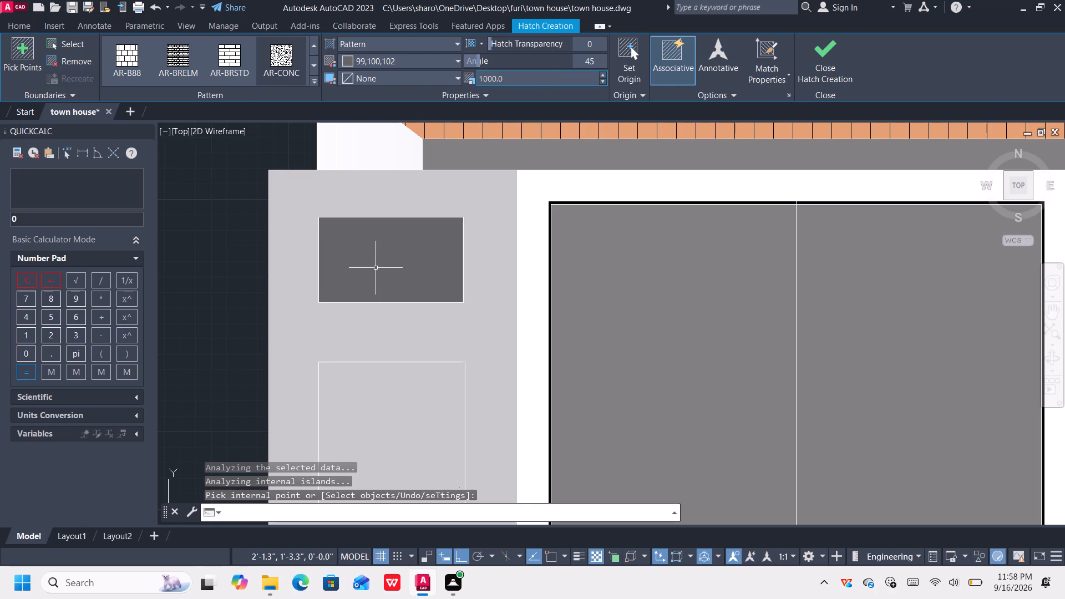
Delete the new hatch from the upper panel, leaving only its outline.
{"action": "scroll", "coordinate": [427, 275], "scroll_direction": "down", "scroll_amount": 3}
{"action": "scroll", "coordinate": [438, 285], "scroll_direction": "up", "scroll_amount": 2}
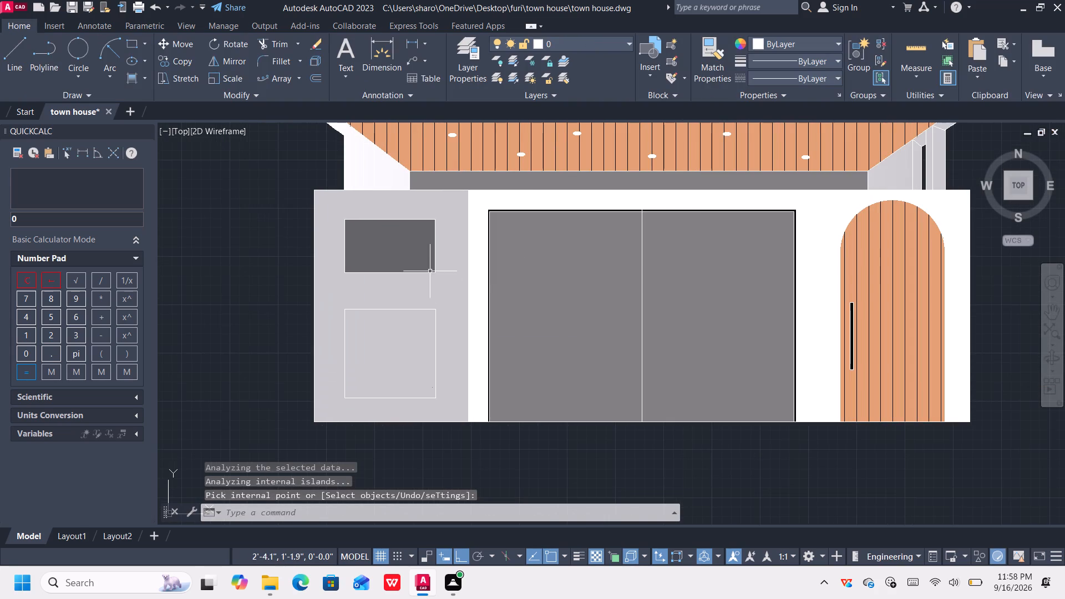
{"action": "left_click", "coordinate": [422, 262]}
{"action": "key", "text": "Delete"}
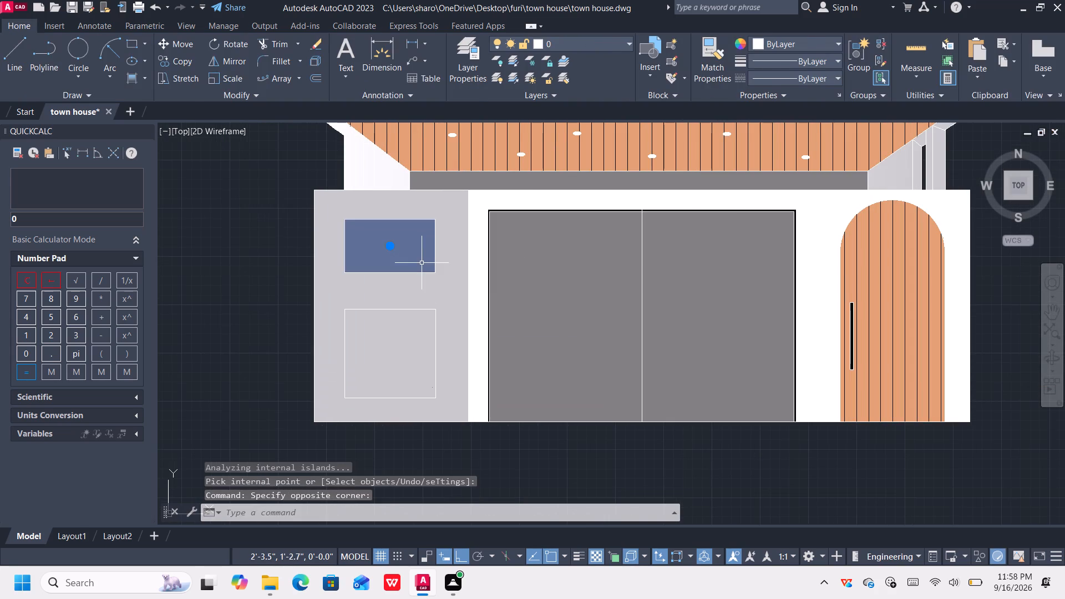
Close AutoCAD and save the changes to town house.dwg.
{"action": "left_click", "coordinate": [1058, 8]}
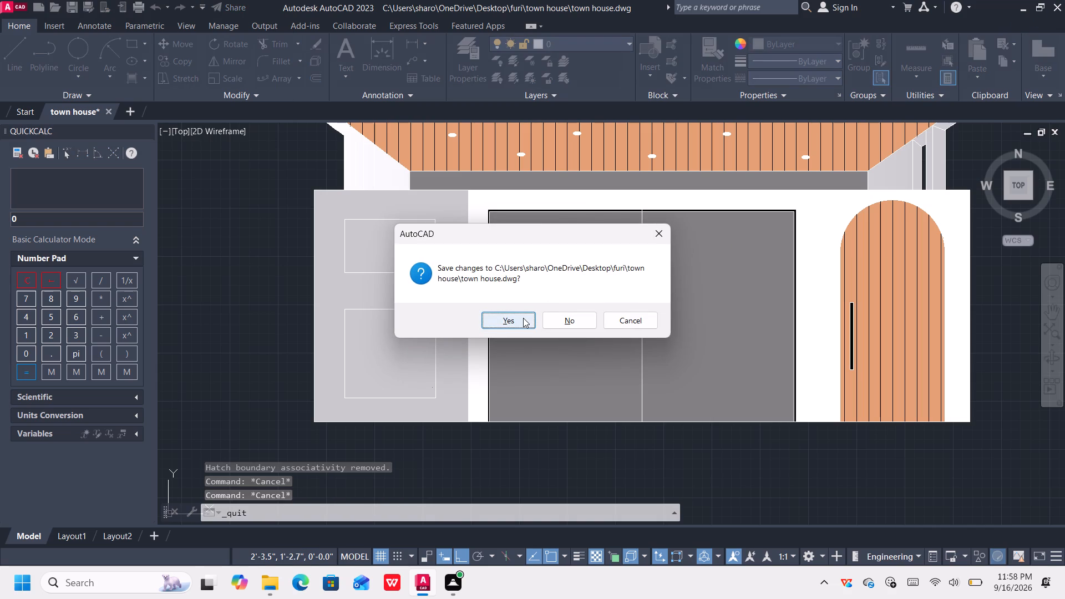
{"action": "left_click", "coordinate": [523, 318]}
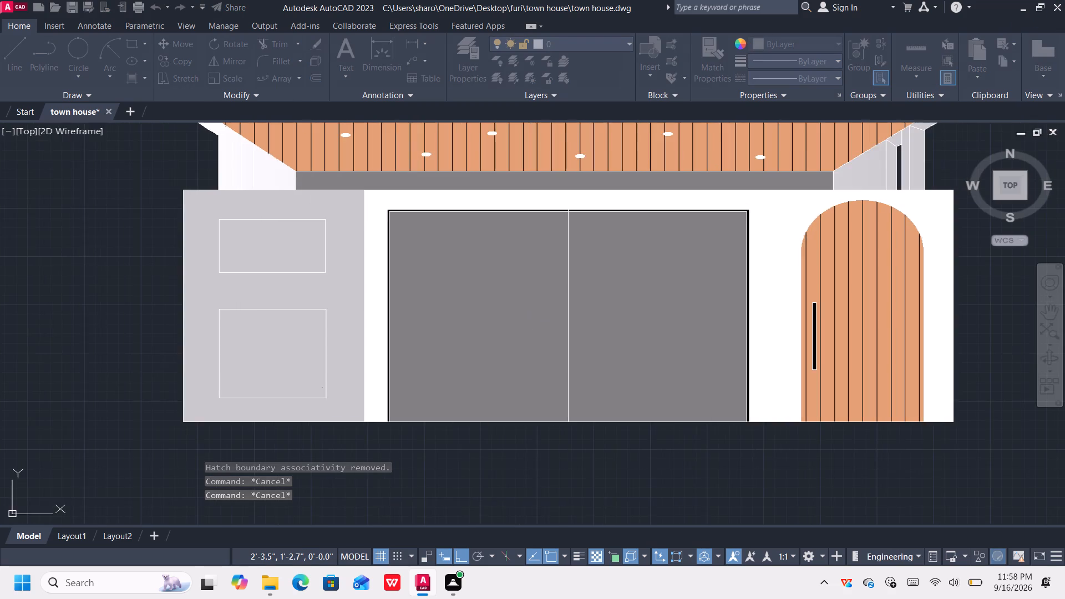
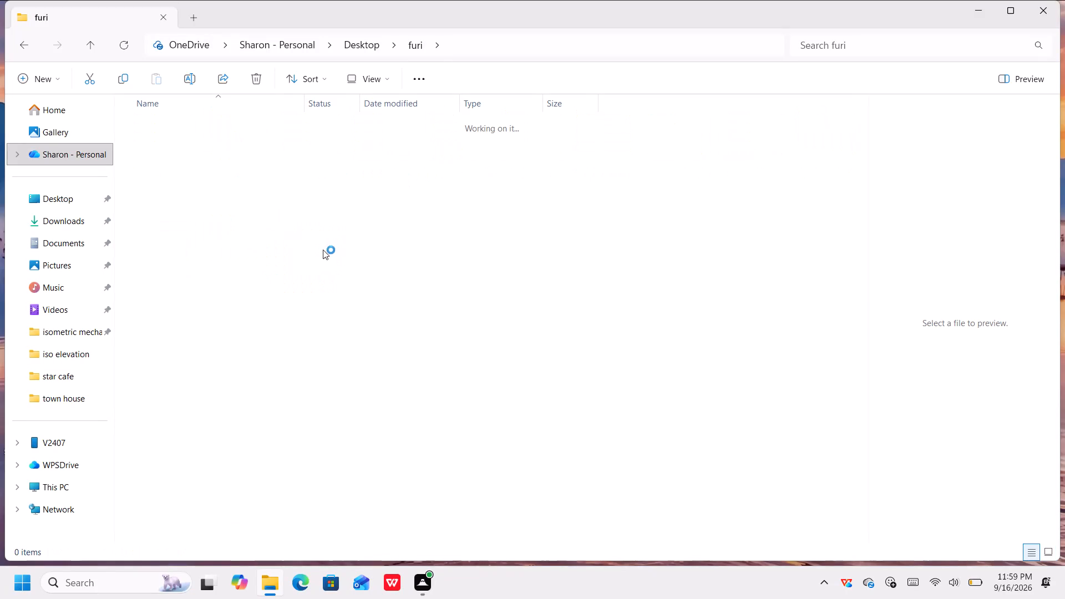
Switch to File Explorer and open the town house folder inside the furi folder to view its files.
{"action": "double_click", "coordinate": [263, 156]}
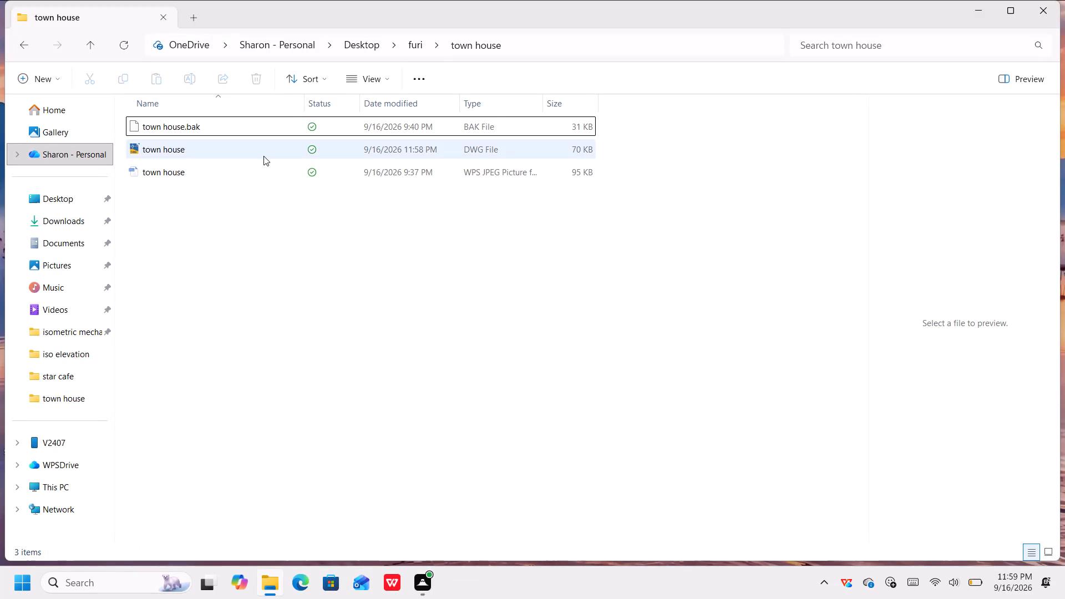